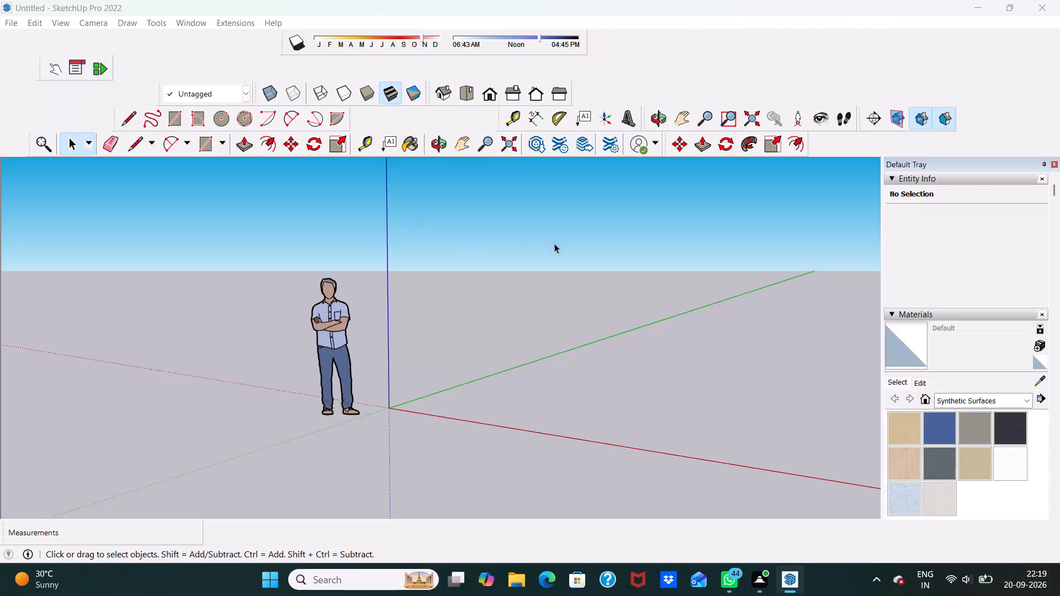
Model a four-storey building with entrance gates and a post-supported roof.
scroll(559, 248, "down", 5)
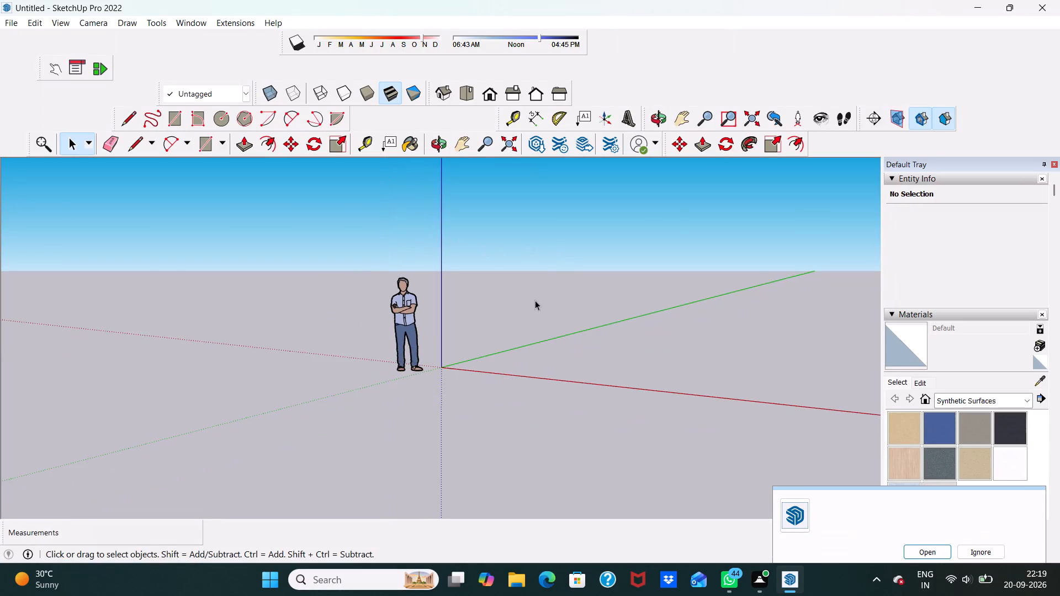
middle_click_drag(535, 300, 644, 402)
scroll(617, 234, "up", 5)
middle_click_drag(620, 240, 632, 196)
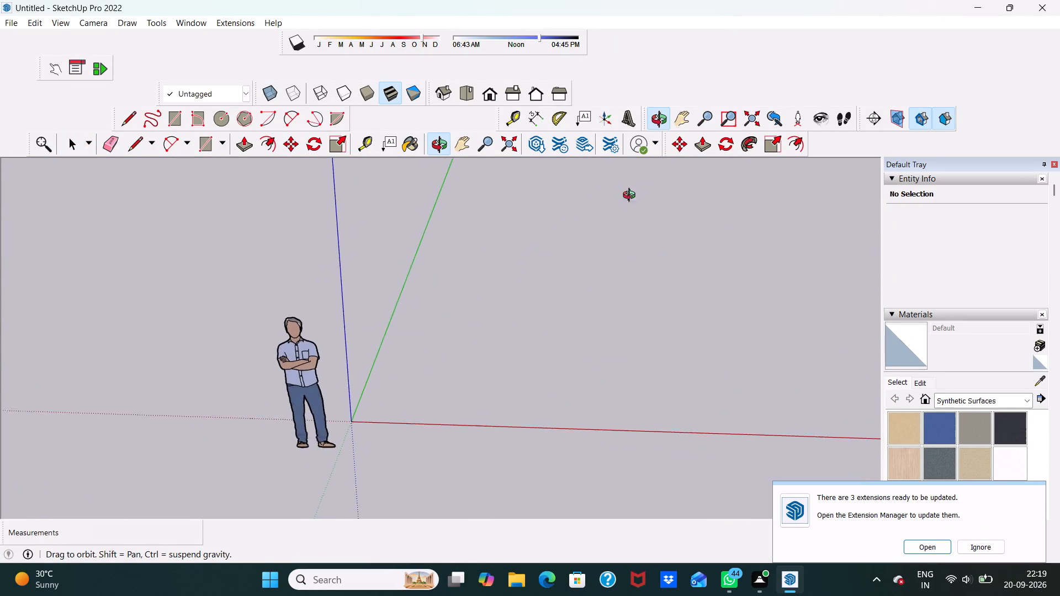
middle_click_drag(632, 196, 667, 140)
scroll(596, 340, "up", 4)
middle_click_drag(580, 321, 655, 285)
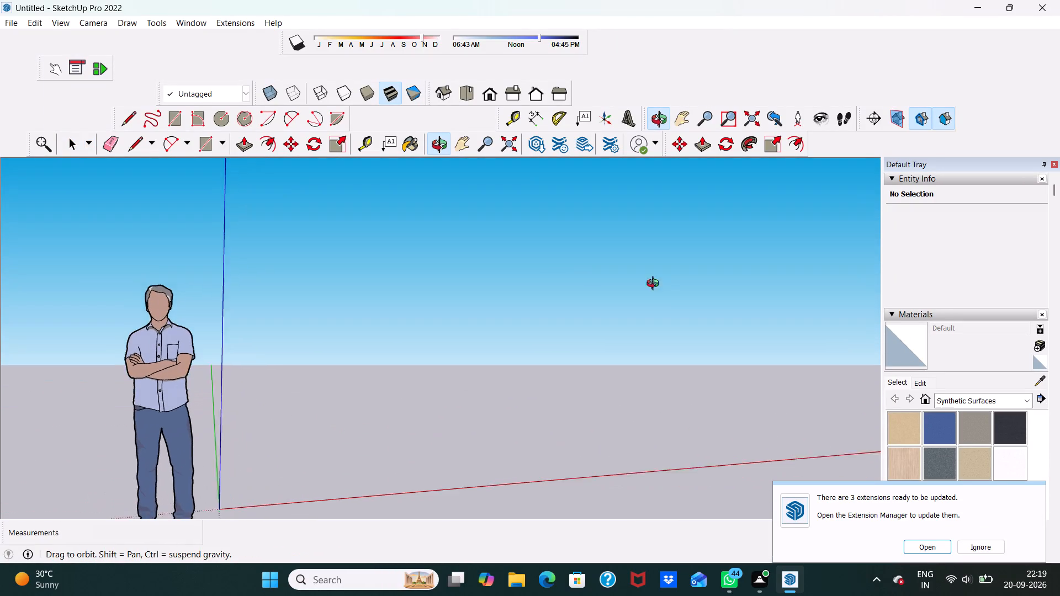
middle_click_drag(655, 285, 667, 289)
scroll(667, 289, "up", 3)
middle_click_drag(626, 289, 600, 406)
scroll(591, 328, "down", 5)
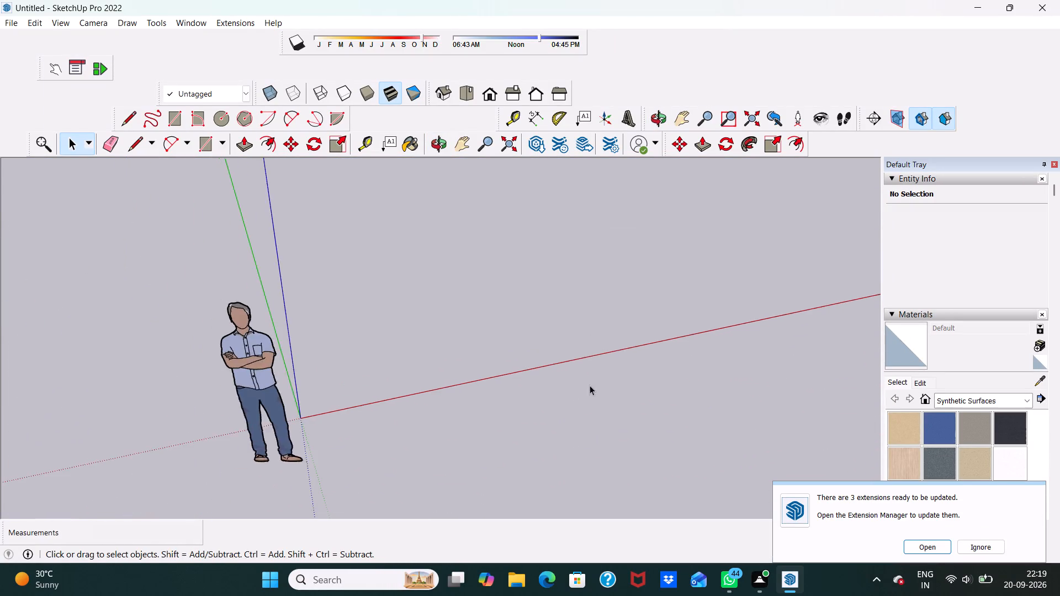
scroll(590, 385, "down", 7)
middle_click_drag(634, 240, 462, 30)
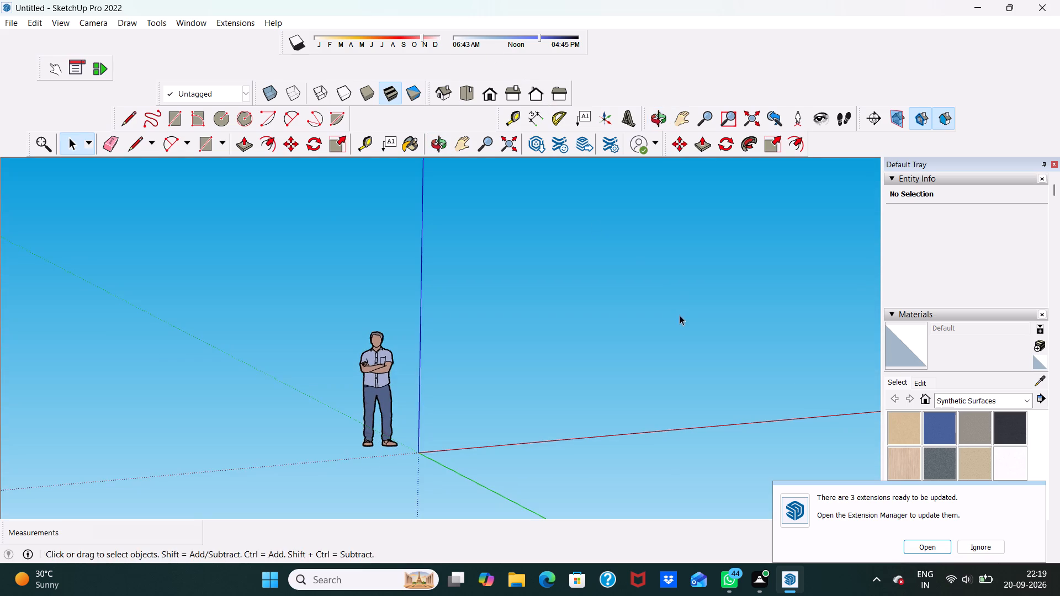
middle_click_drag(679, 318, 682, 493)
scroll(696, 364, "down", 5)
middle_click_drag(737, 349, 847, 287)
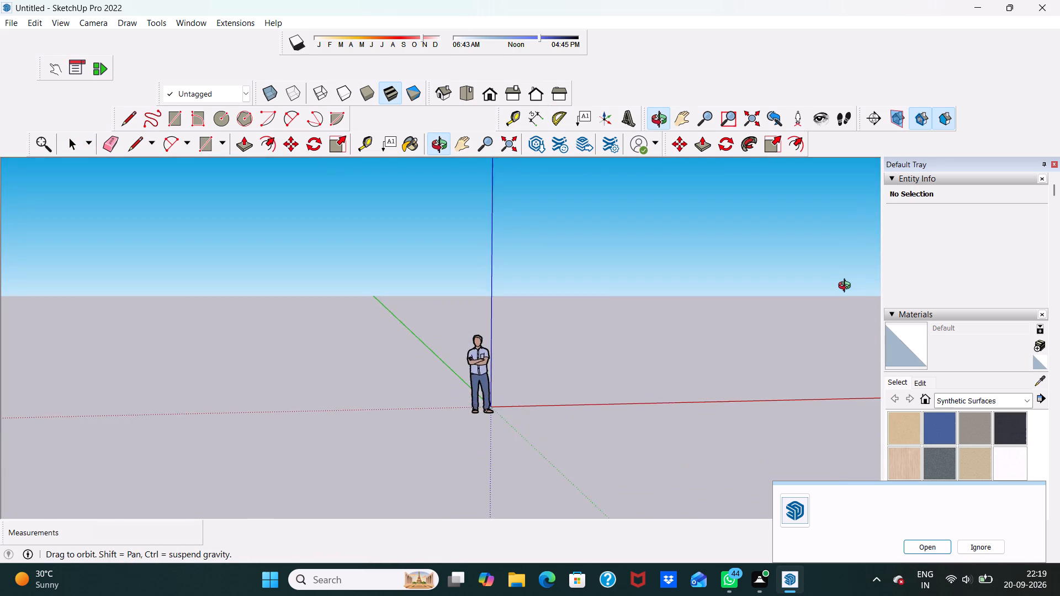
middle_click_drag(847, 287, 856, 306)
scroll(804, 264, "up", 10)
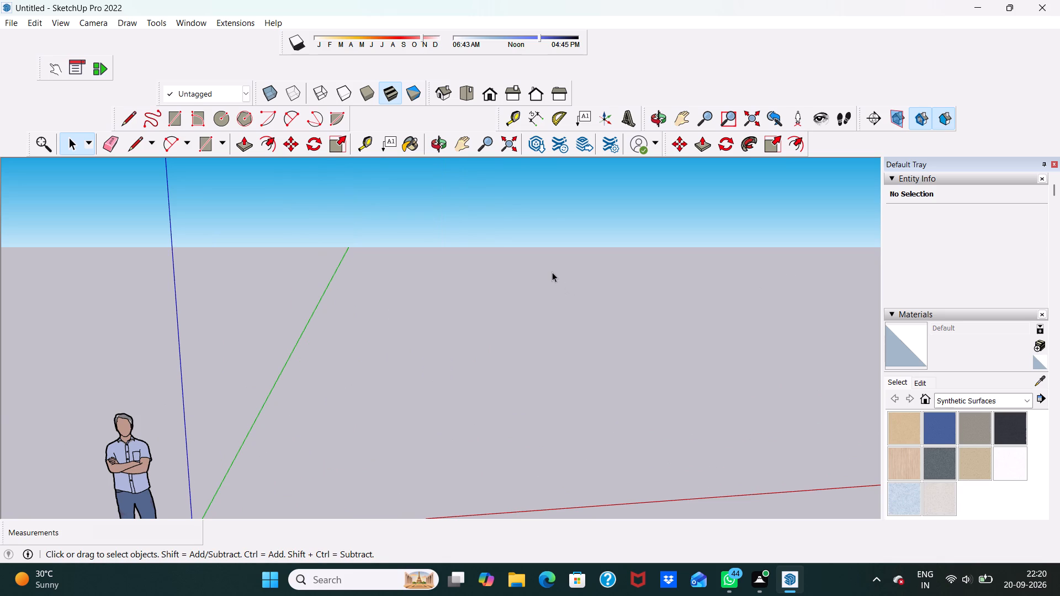
Draw a 50' by 50' rectangle on the ground plane beside the scale figure.
left_click(168, 116)
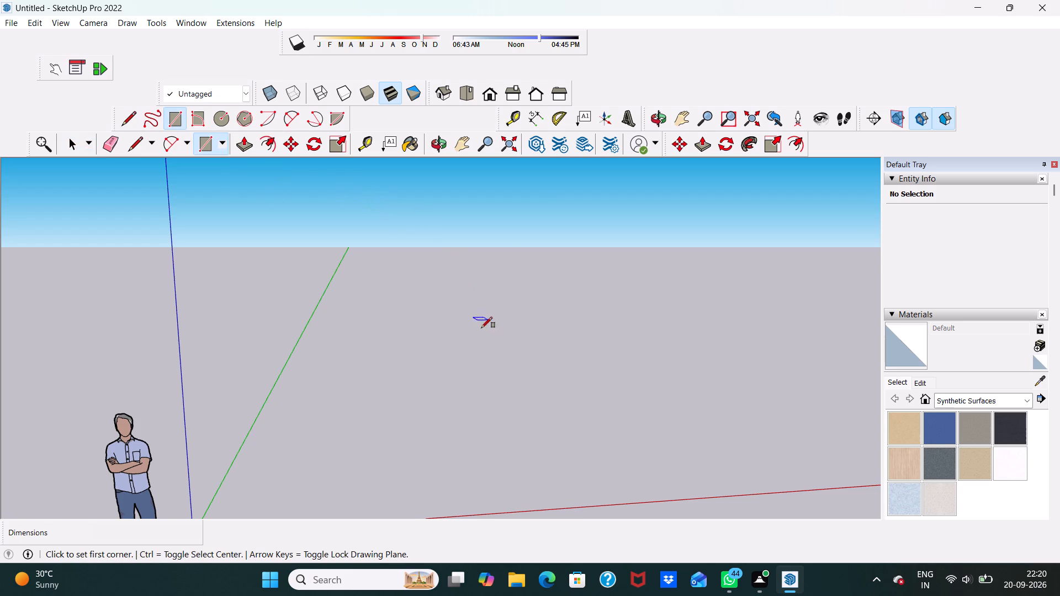
scroll(481, 310, "up", 6)
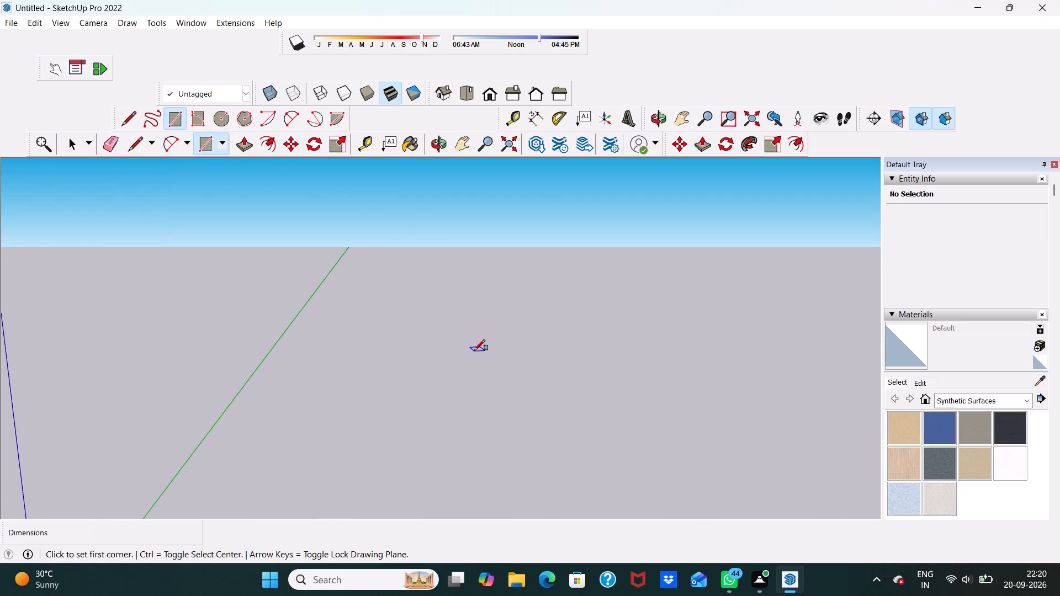
left_click(474, 350)
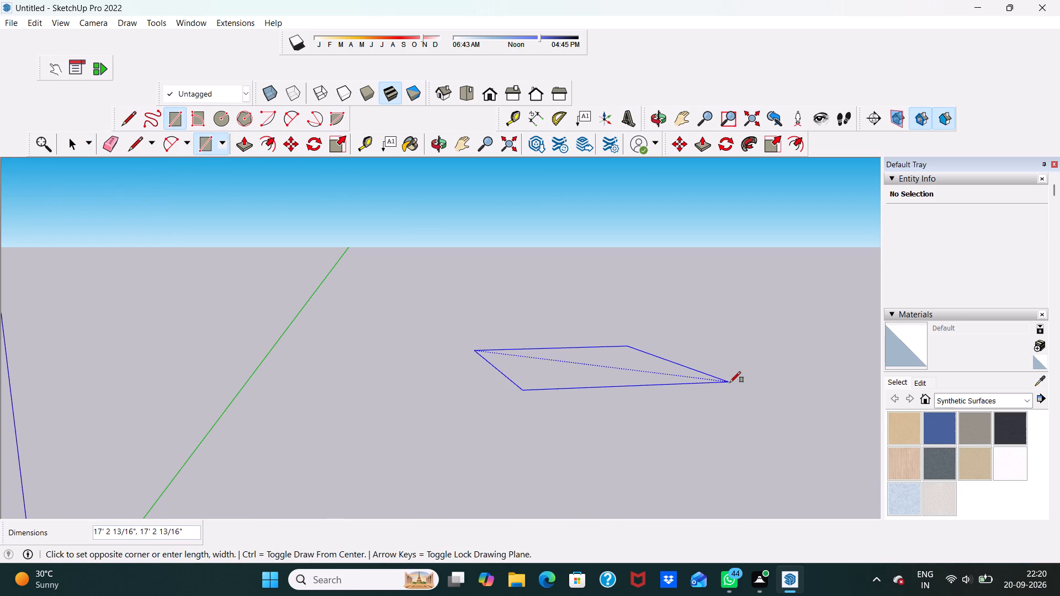
type("50',")
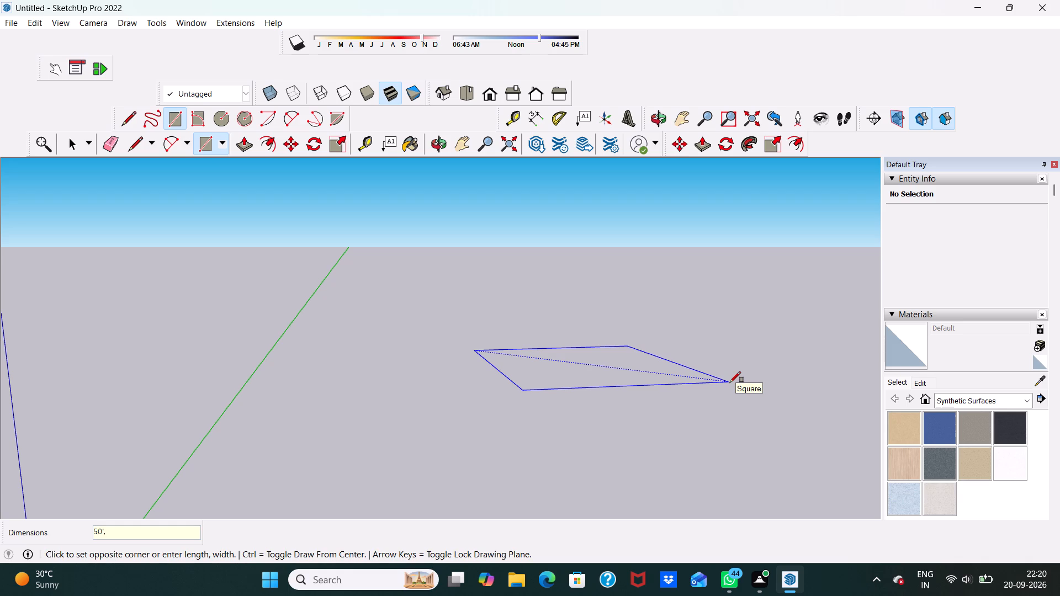
type("50'")
key("Return")
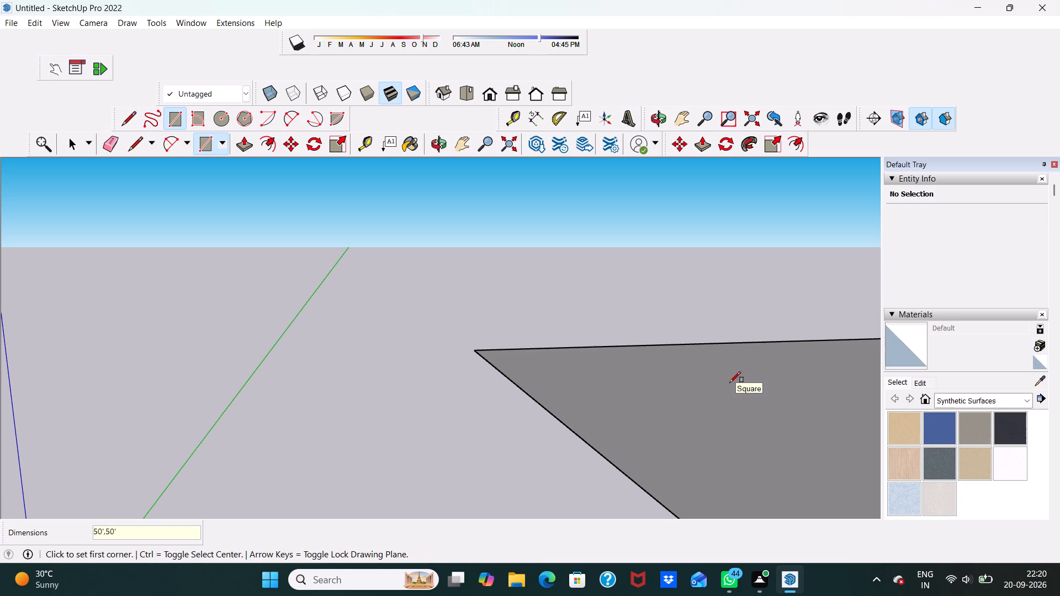
scroll(725, 412, "down", 20)
scroll(725, 412, "down", 1)
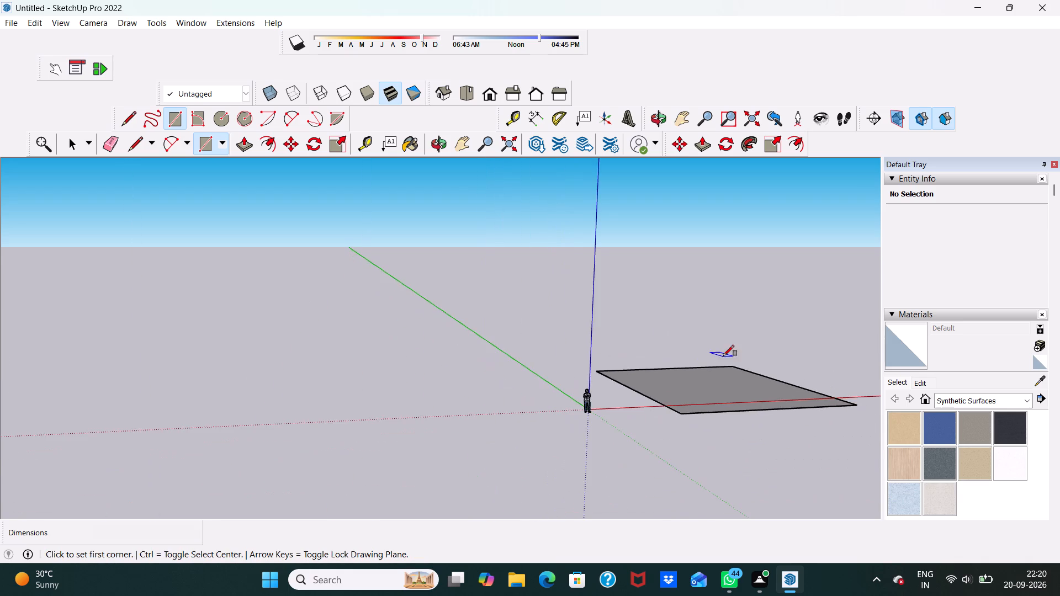
scroll(728, 351, "up", 7)
key("space")
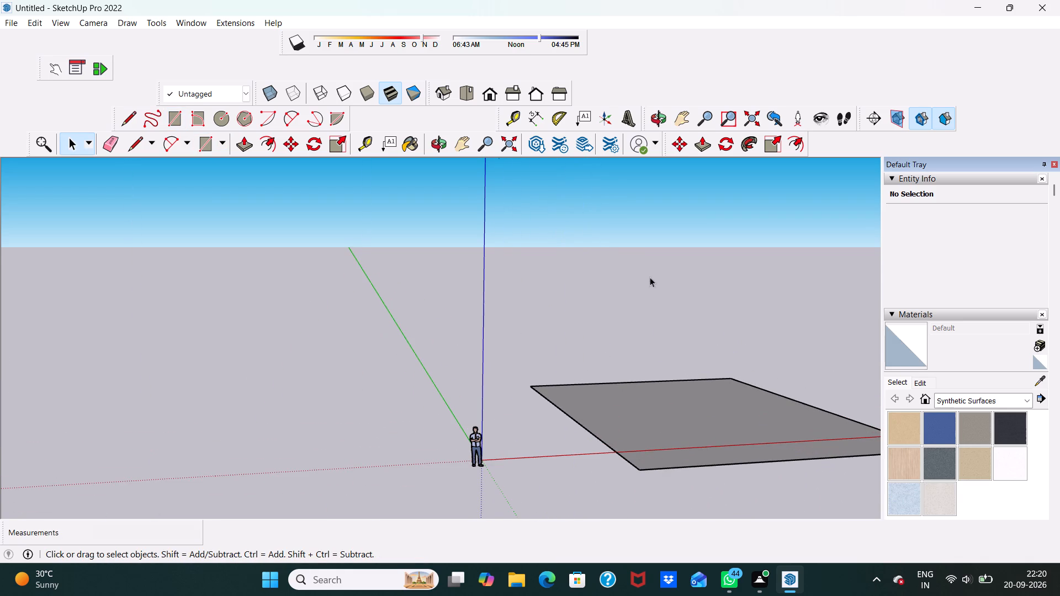
Select the whole square with its edges and move it across the ground, well back from the axes origin.
scroll(629, 331, "down", 4)
scroll(694, 302, "up", 13)
scroll(555, 290, "down", 10)
middle_click_drag(589, 282, 578, 347)
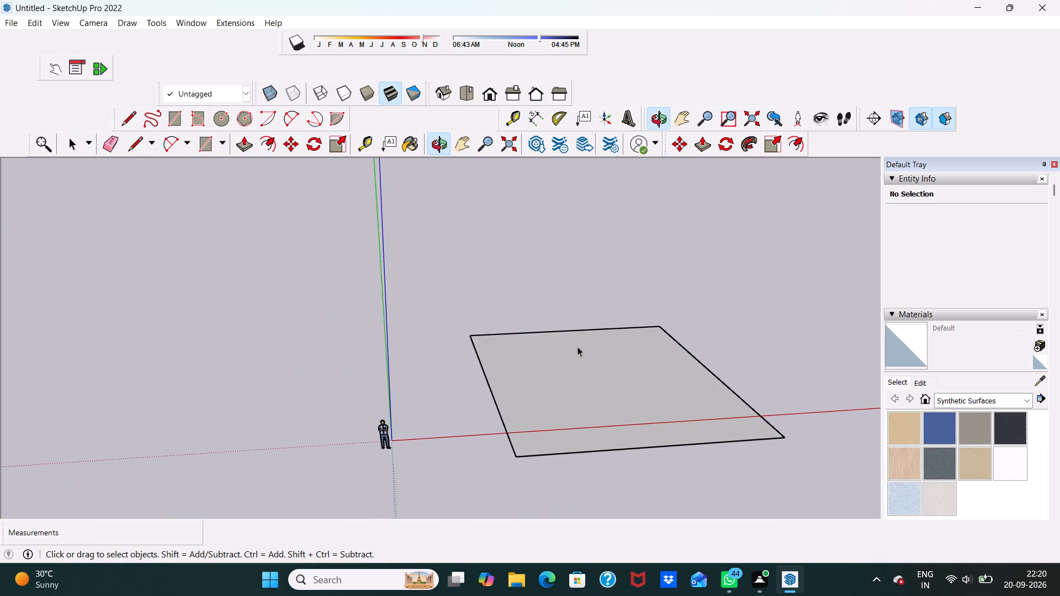
scroll(572, 329, "down", 2)
scroll(602, 387, "up", 4)
double_click(606, 397)
triple_click(611, 400)
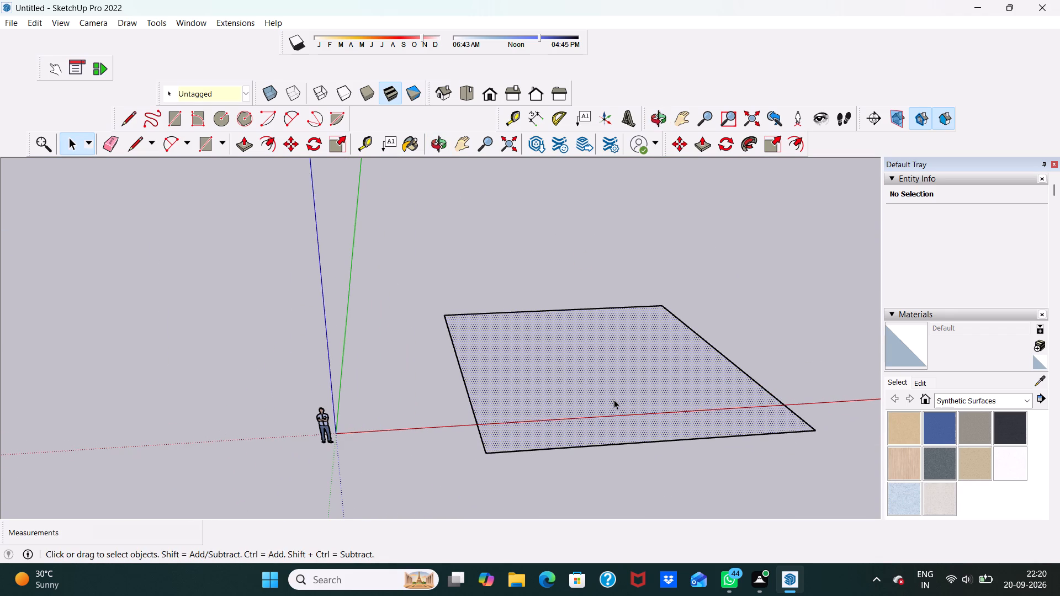
left_click(614, 400)
left_click(287, 141)
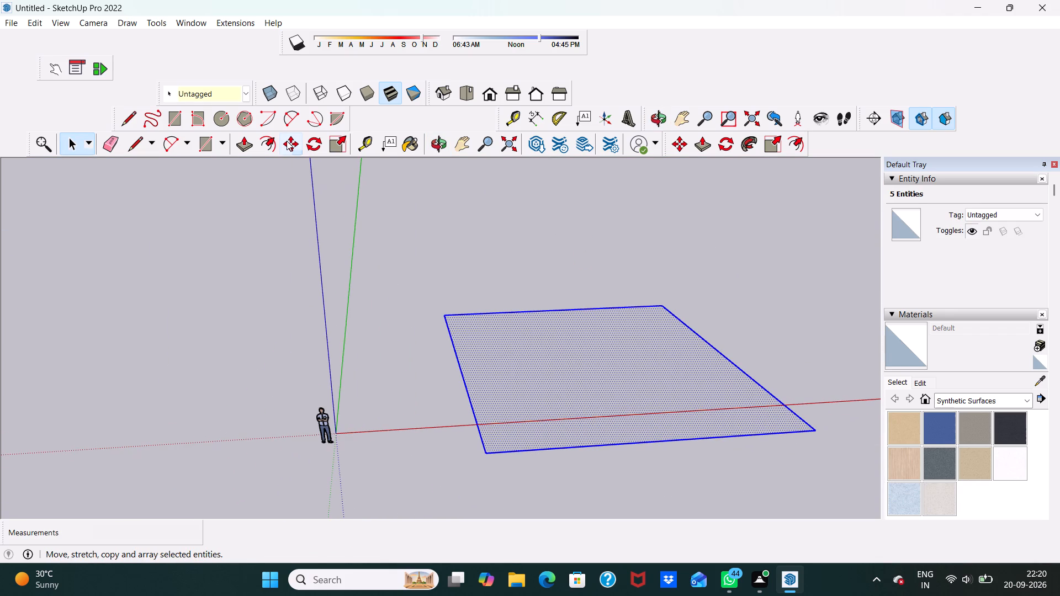
left_click_drag(491, 453, 460, 217)
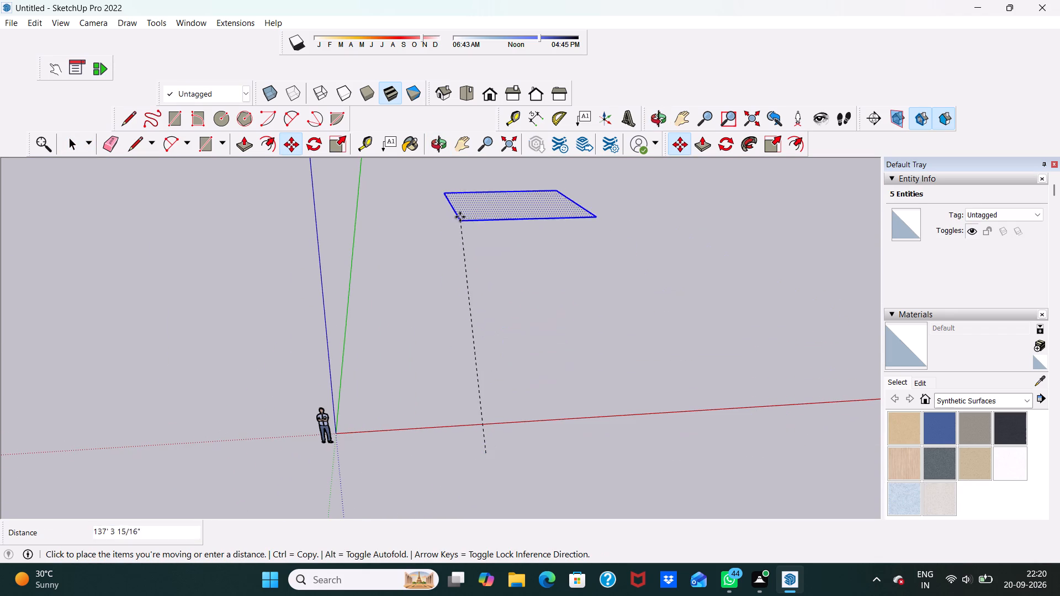
left_click_drag(460, 217, 483, 232)
scroll(583, 197, "up", 5)
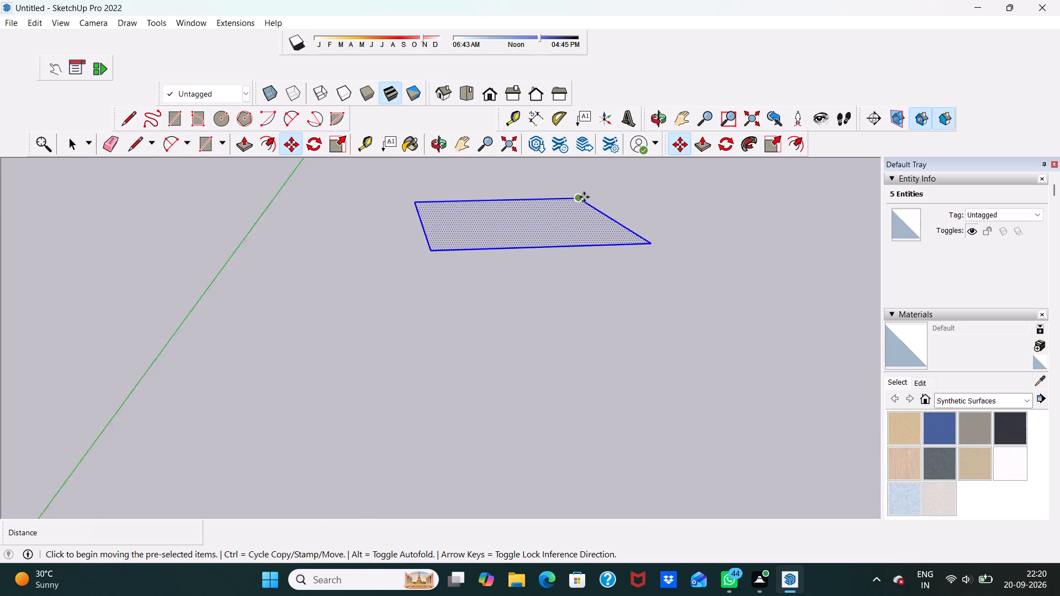
Place a copy of the selected square on the ground, off to the side of the original and away from the green axis.
scroll(584, 197, "up", 1)
middle_click_drag(537, 248, 489, 452)
scroll(489, 452, "up", 1)
scroll(483, 397, "down", 6)
scroll(686, 229, "up", 1)
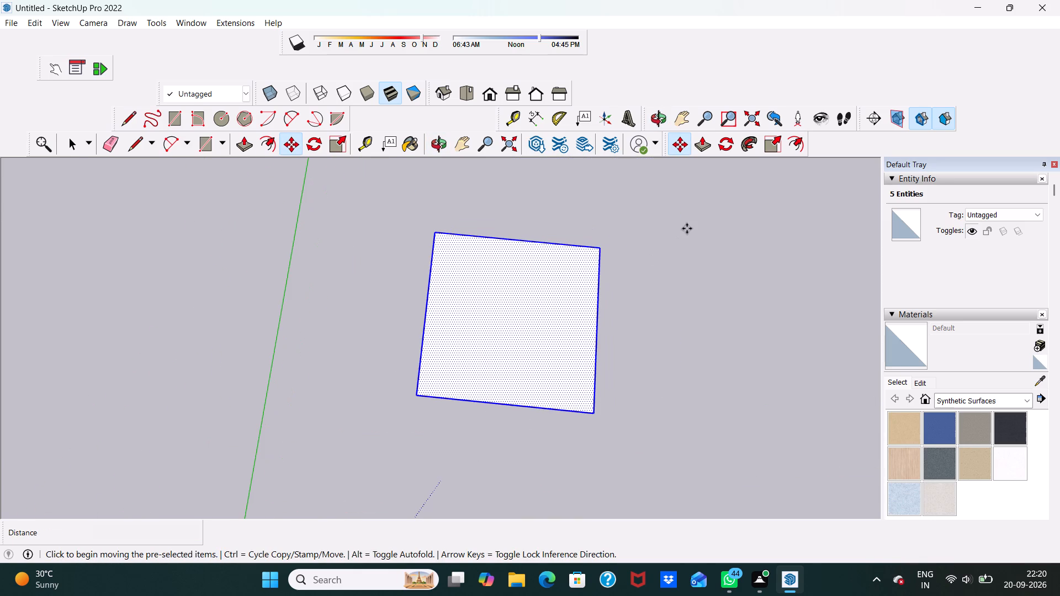
key("space")
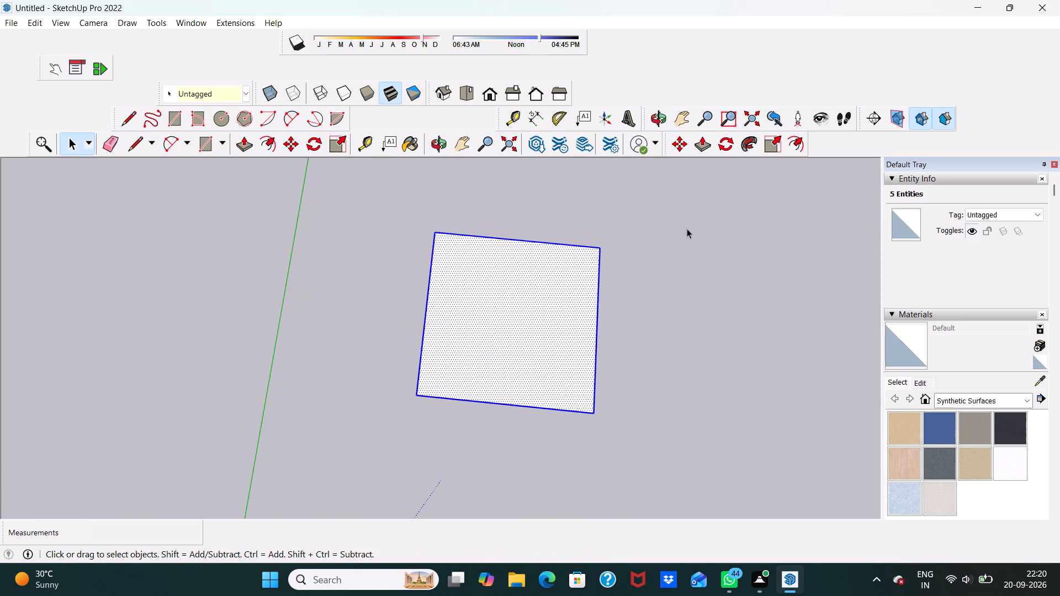
left_click(289, 140)
left_click(501, 352)
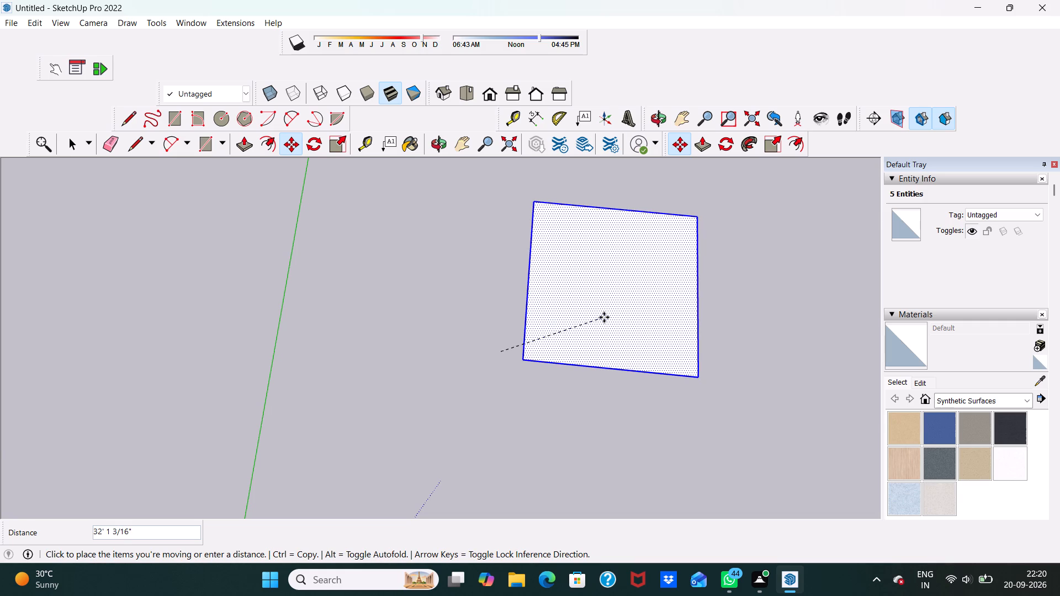
scroll(867, 267, "down", 1)
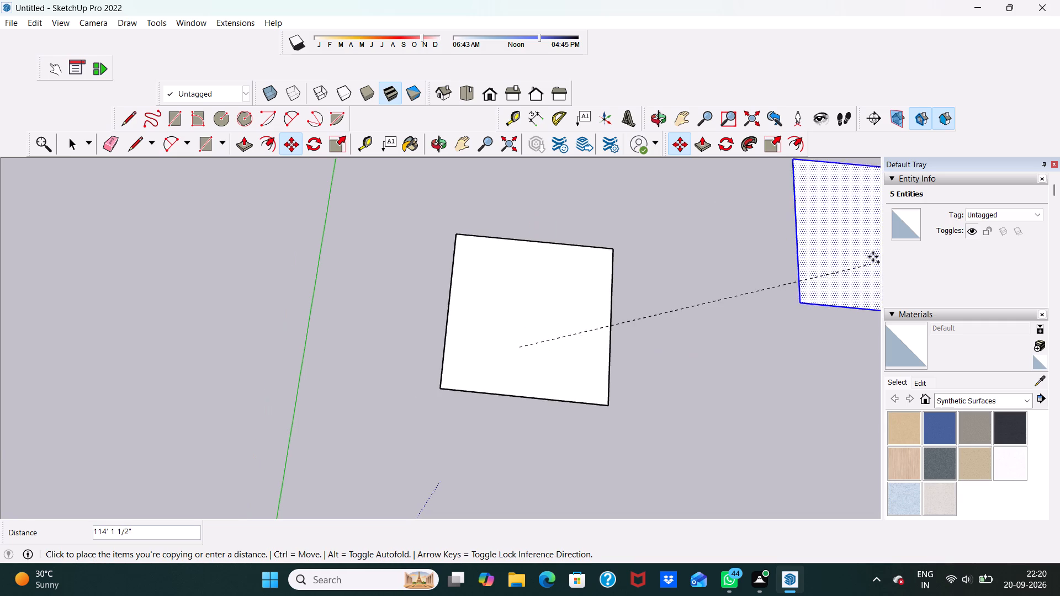
left_click(858, 210)
scroll(685, 351, "down", 2)
middle_click_drag(681, 356, 704, 276)
scroll(703, 273, "up", 9)
key("space")
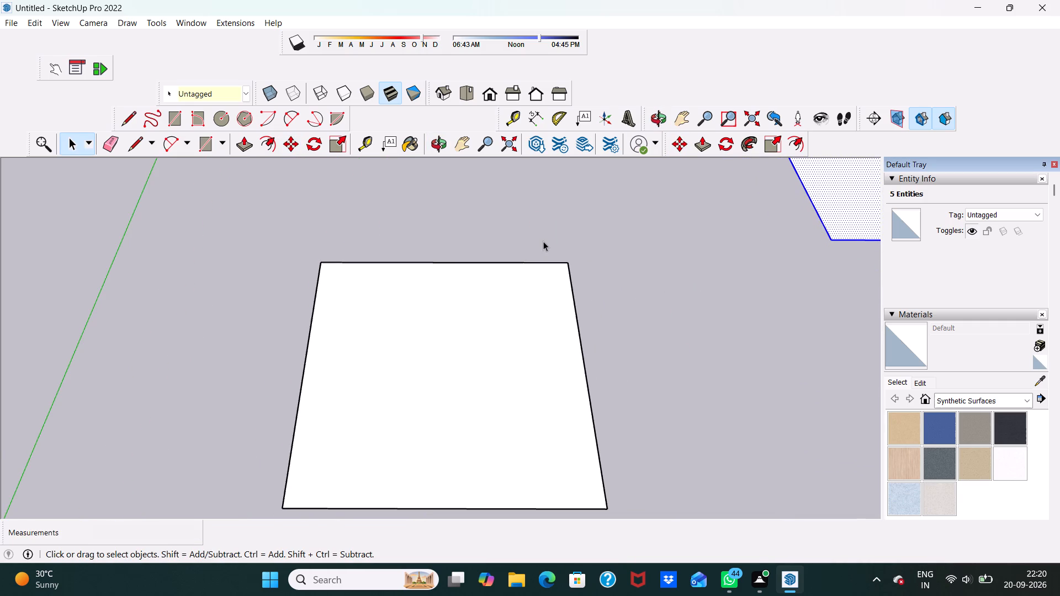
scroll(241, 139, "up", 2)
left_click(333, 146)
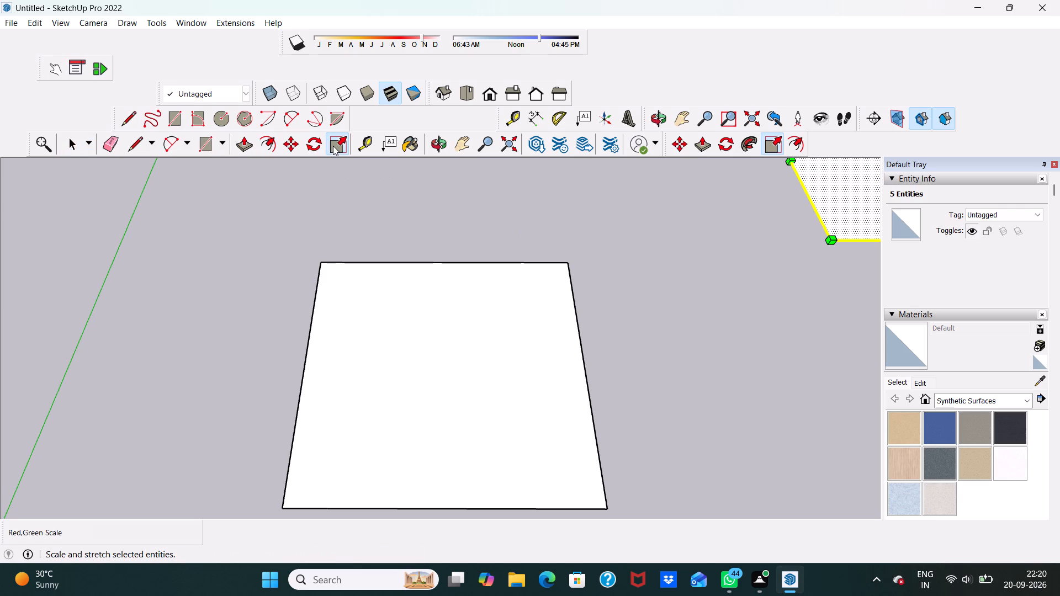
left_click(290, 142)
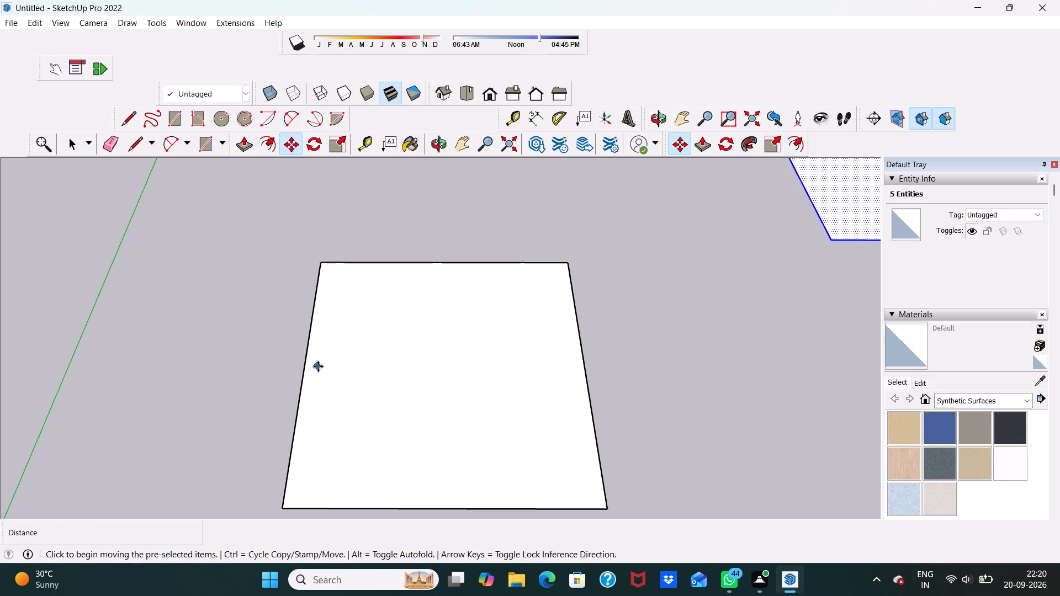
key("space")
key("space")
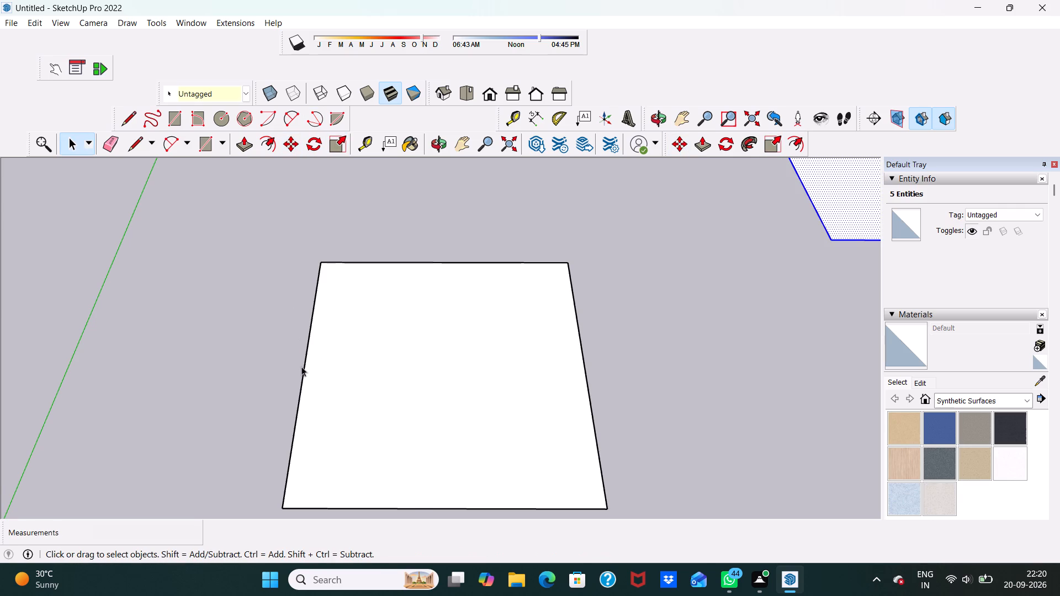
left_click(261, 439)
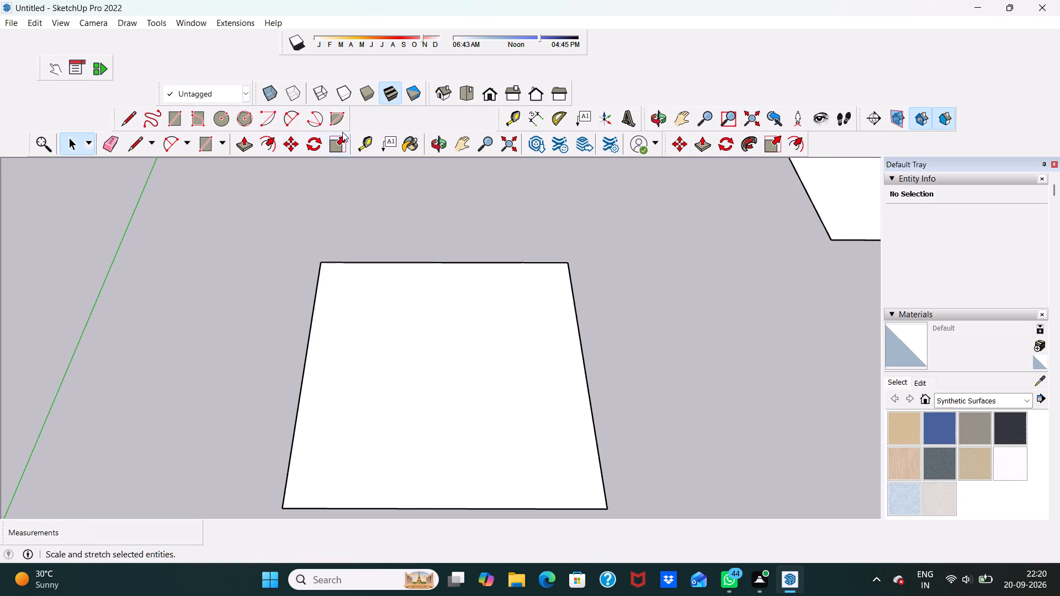
Offset the original square's outline inward by 9" to form a wall-thickness border.
left_click(263, 141)
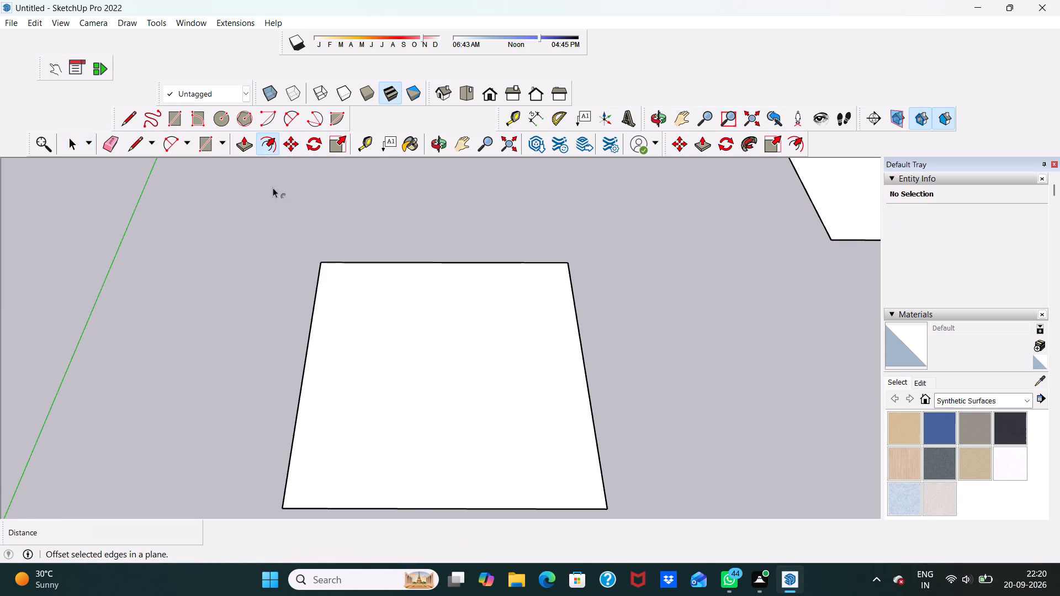
scroll(308, 344, "up", 4)
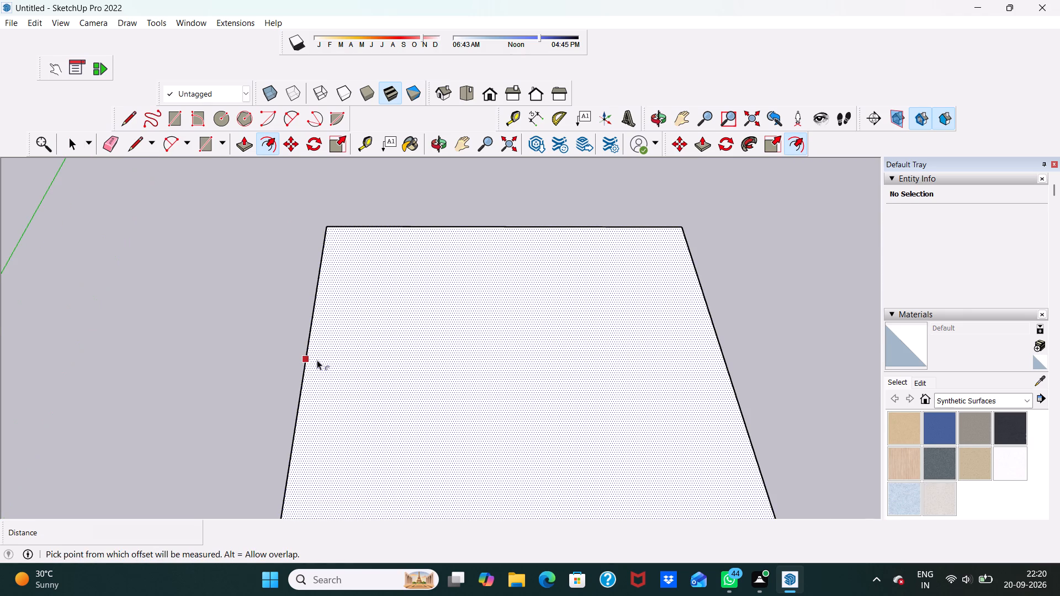
left_click(317, 360)
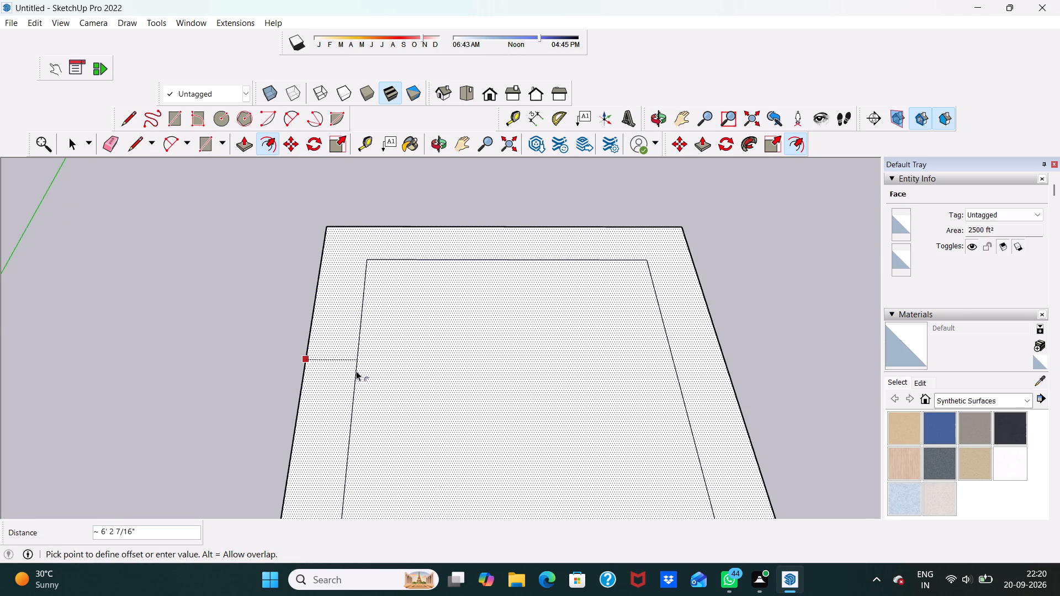
type("9\"")
key("Return")
scroll(356, 371, "up", 1)
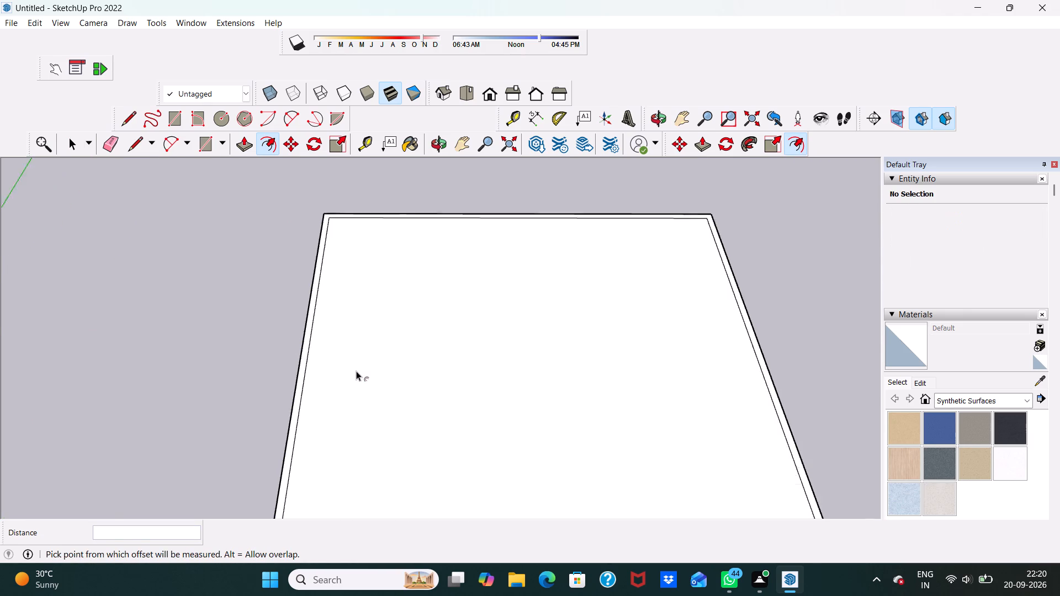
scroll(356, 371, "down", 7)
middle_click_drag(468, 316, 425, 285)
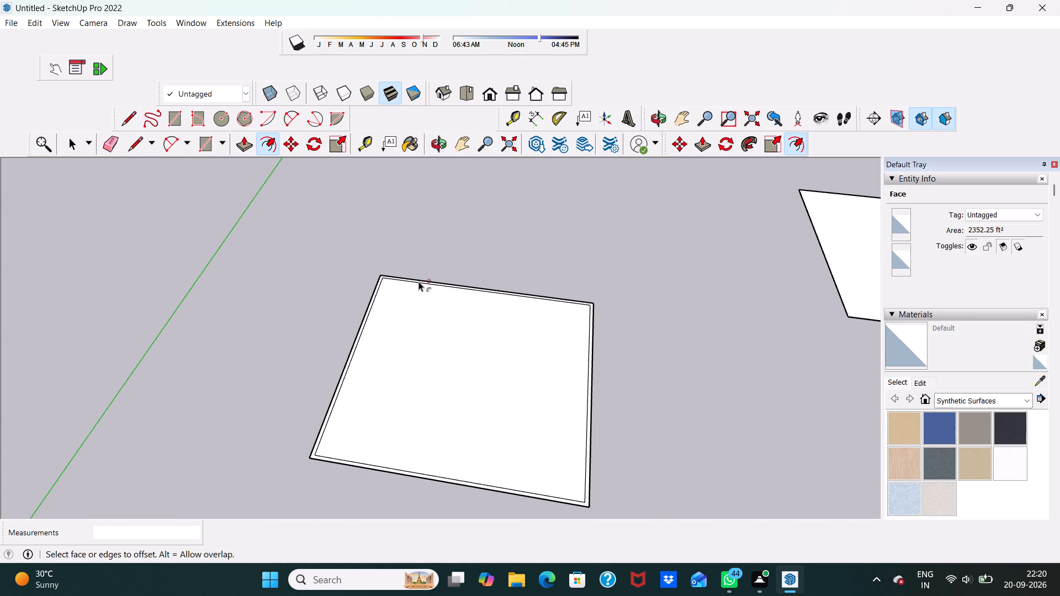
key("space")
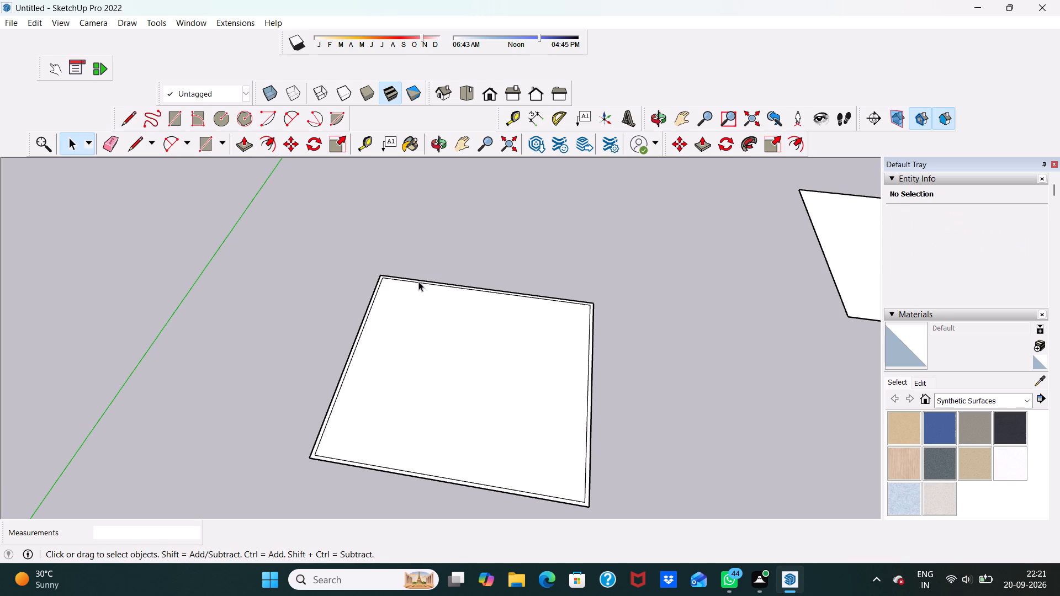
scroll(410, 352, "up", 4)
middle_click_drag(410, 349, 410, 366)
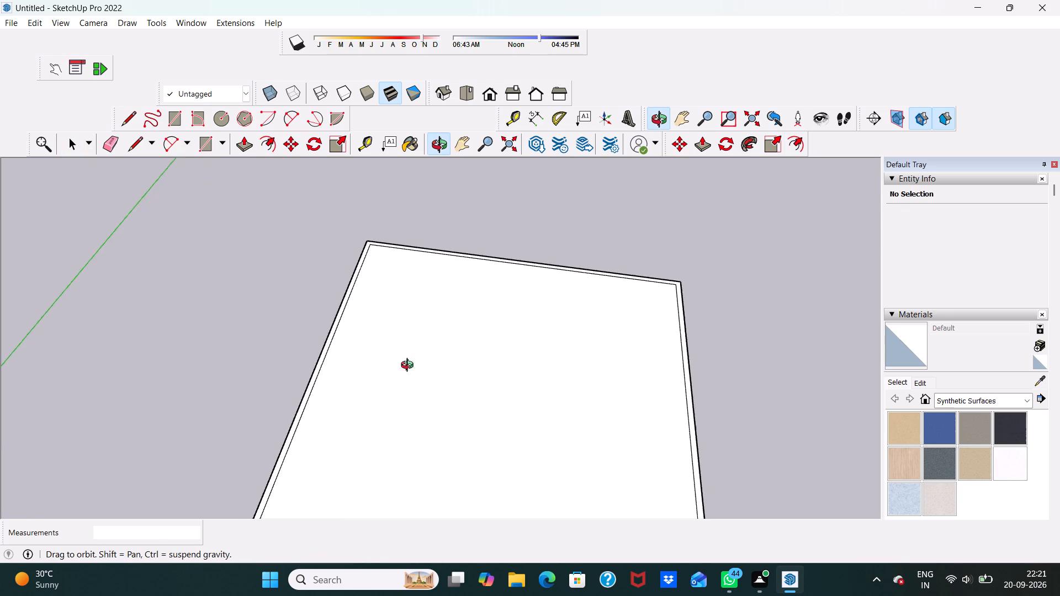
Push/Pull the 9" border face of the square up 10' to raise the perimeter walls.
middle_click_drag(410, 366, 408, 483)
scroll(410, 380, "down", 1)
scroll(400, 441, "up", 1)
scroll(391, 389, "down", 5)
middle_click_drag(498, 363, 522, 236)
scroll(506, 238, "up", 1)
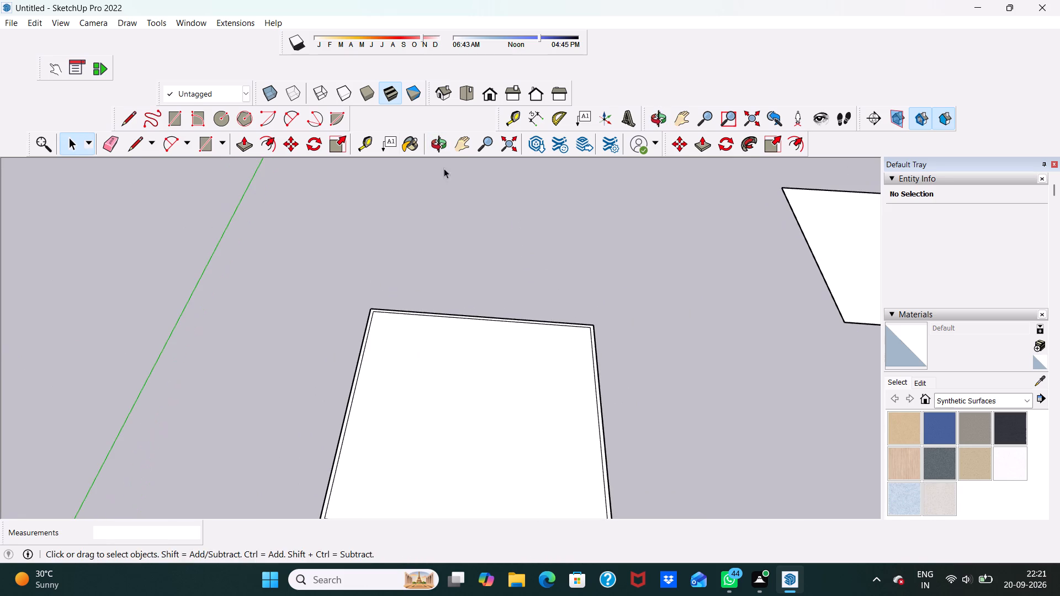
left_click(241, 143)
scroll(360, 341, "down", 5)
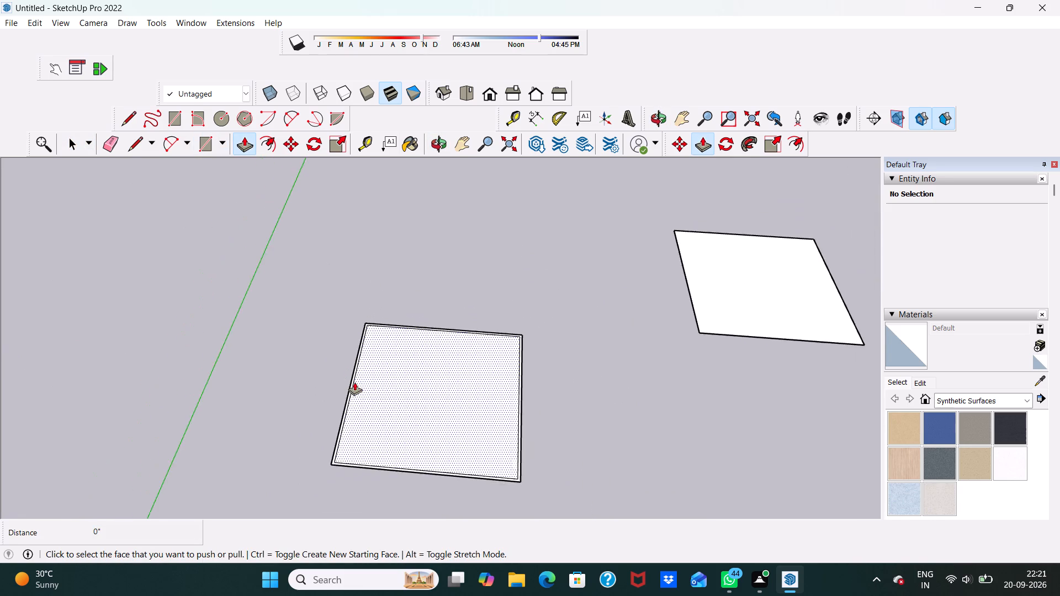
scroll(346, 395, "up", 14)
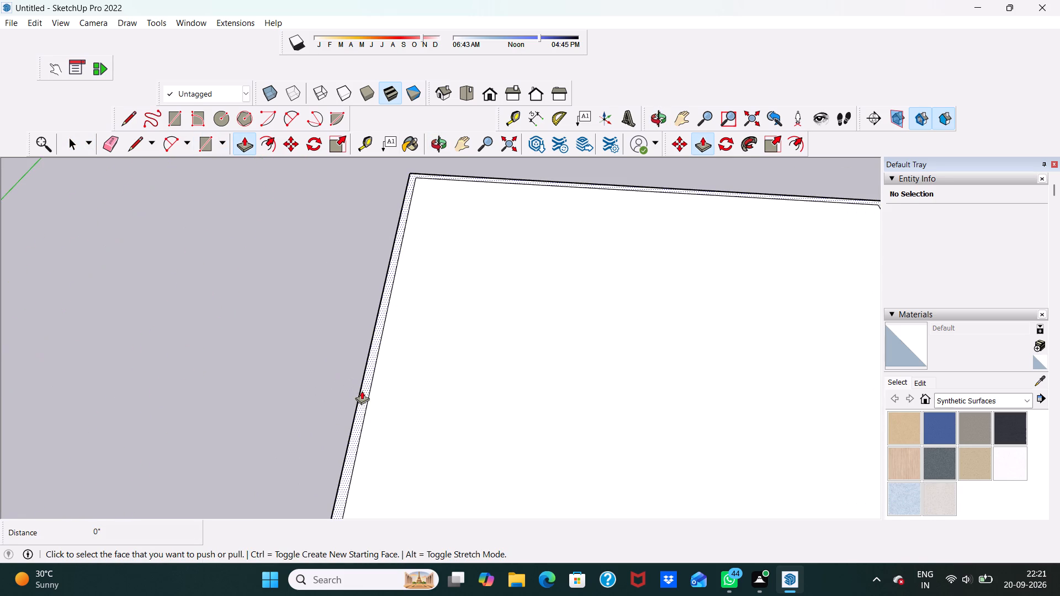
left_click(364, 390)
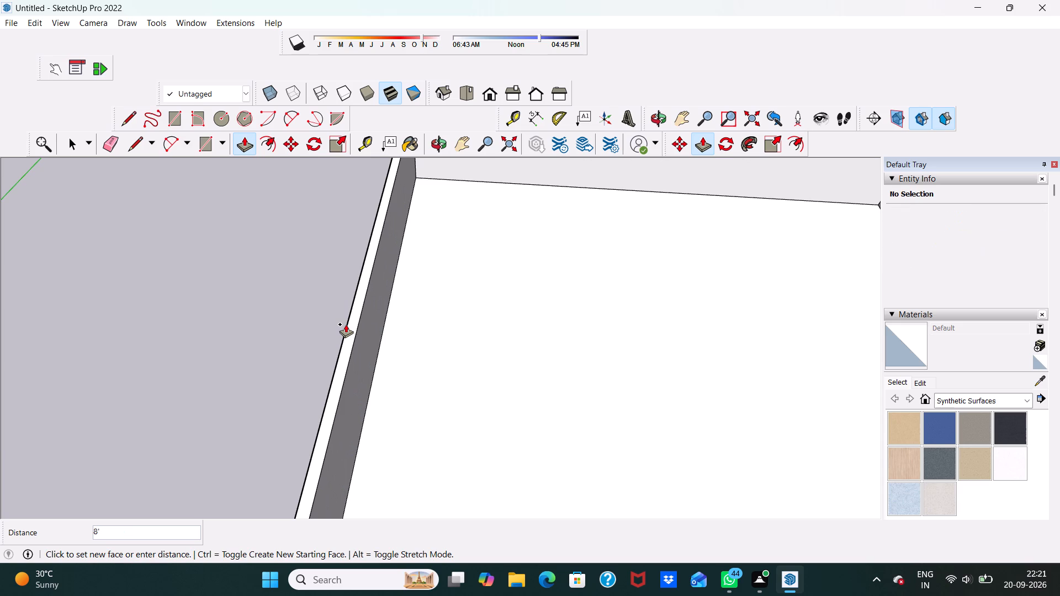
type("10")
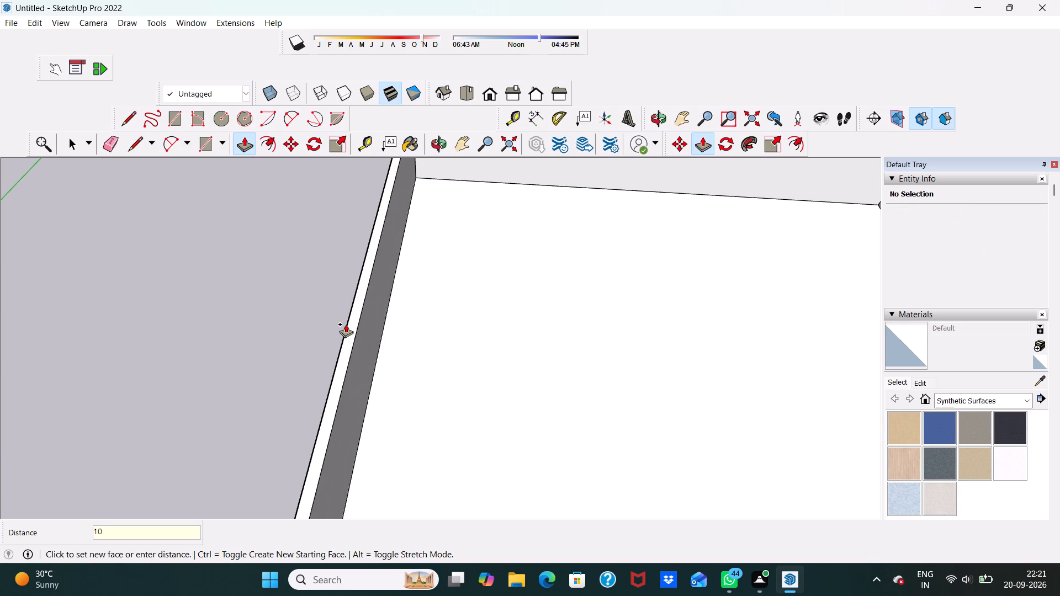
key("apostrophe")
key("Return")
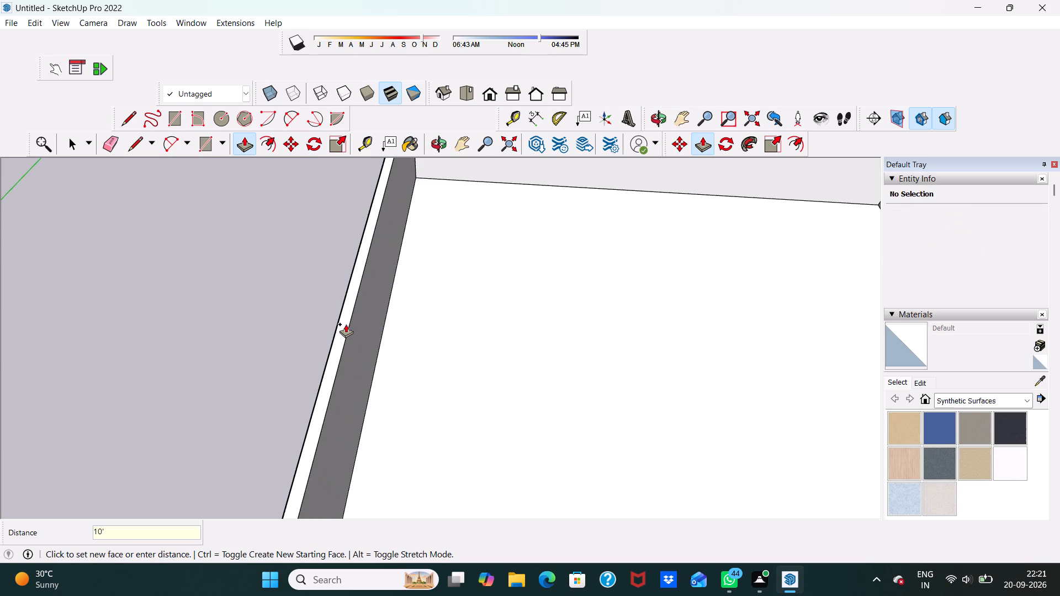
Examine the raised walls and the floor inside them from several angles.
scroll(253, 239, "down", 12)
middle_click_drag(393, 342, 437, 342)
scroll(435, 342, "up", 2)
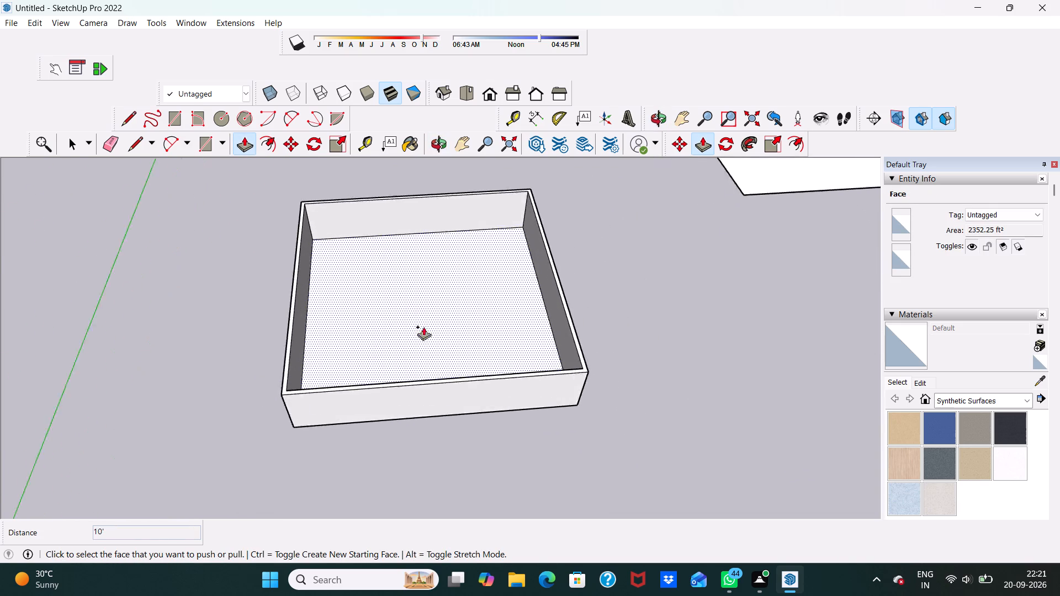
scroll(423, 327, "up", 6)
middle_click_drag(406, 307, 409, 315)
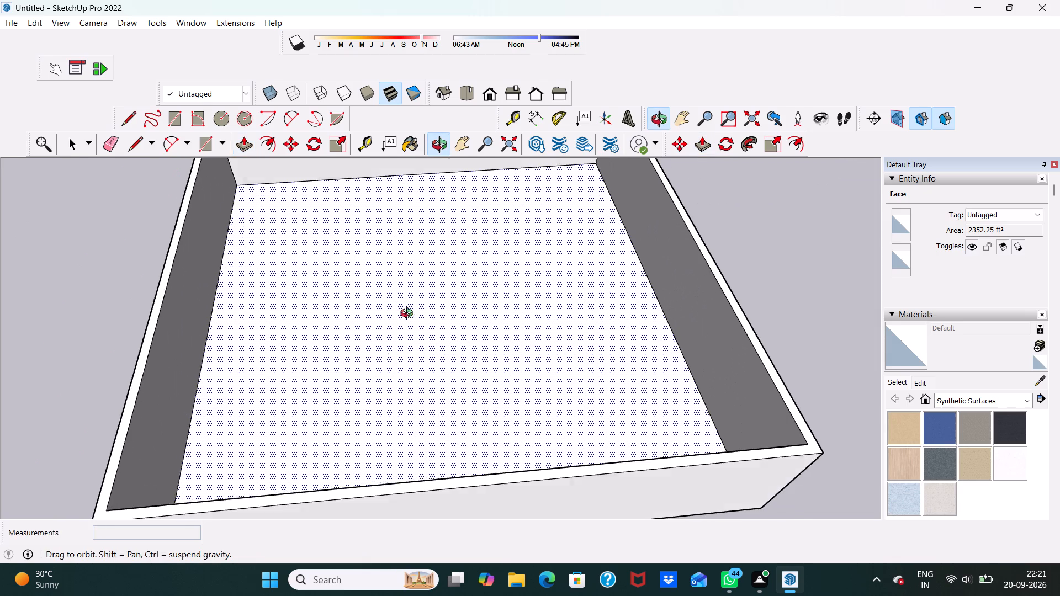
middle_click_drag(409, 315, 390, 361)
key("space")
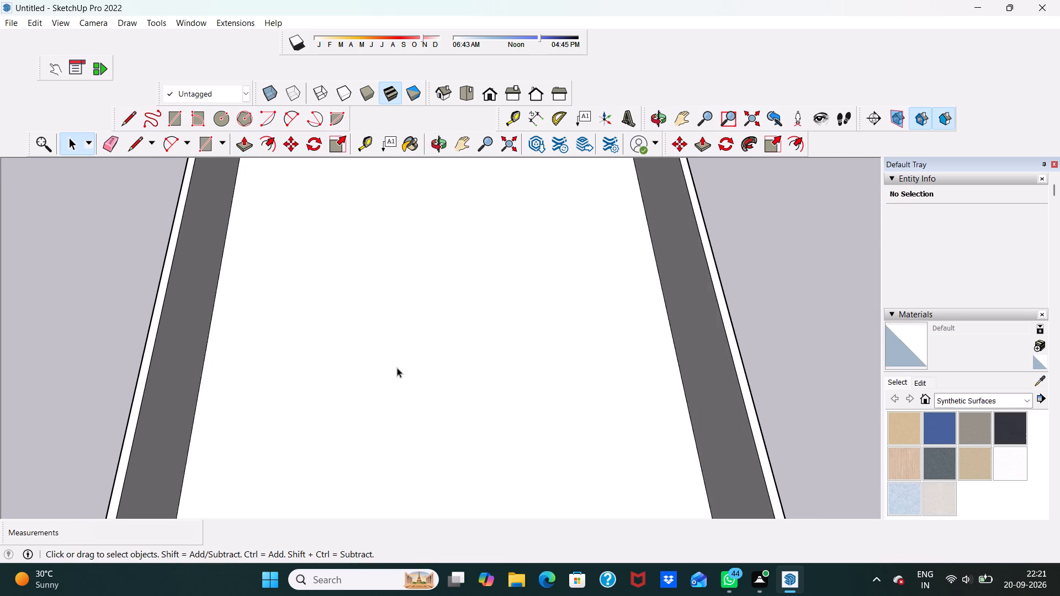
scroll(402, 366, "up", 7)
scroll(391, 362, "down", 8)
middle_click_drag(436, 337, 431, 312)
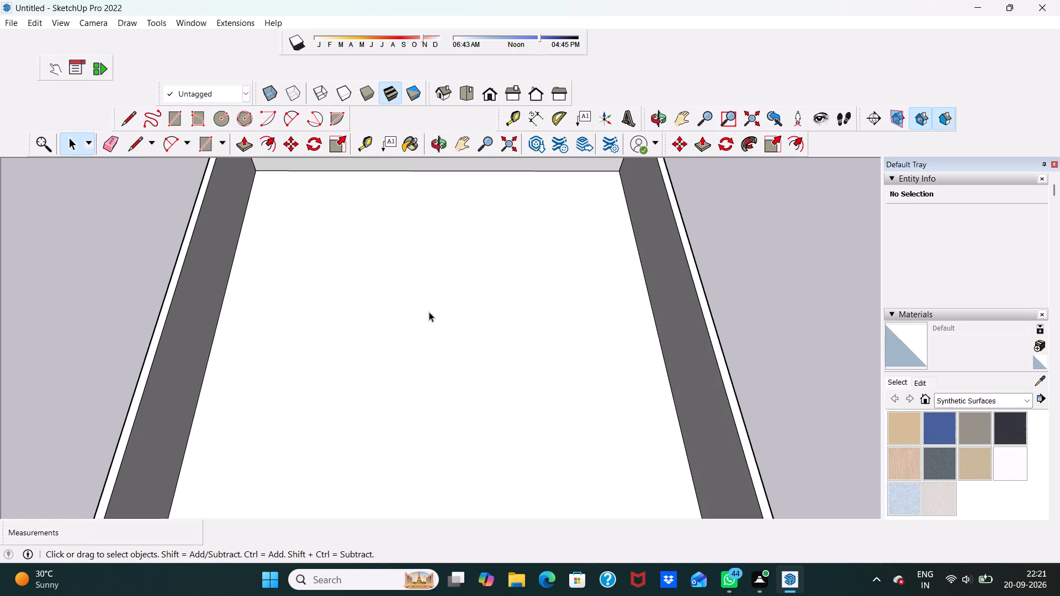
scroll(429, 312, "up", 3)
scroll(429, 312, "down", 11)
middle_click_drag(439, 305, 430, 279)
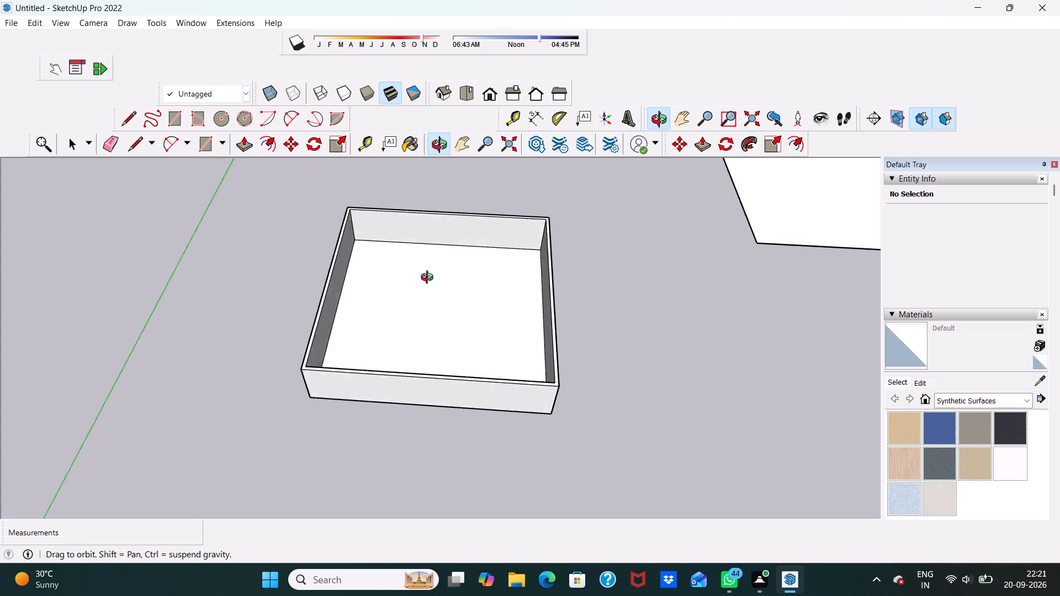
middle_click_drag(430, 279, 417, 237)
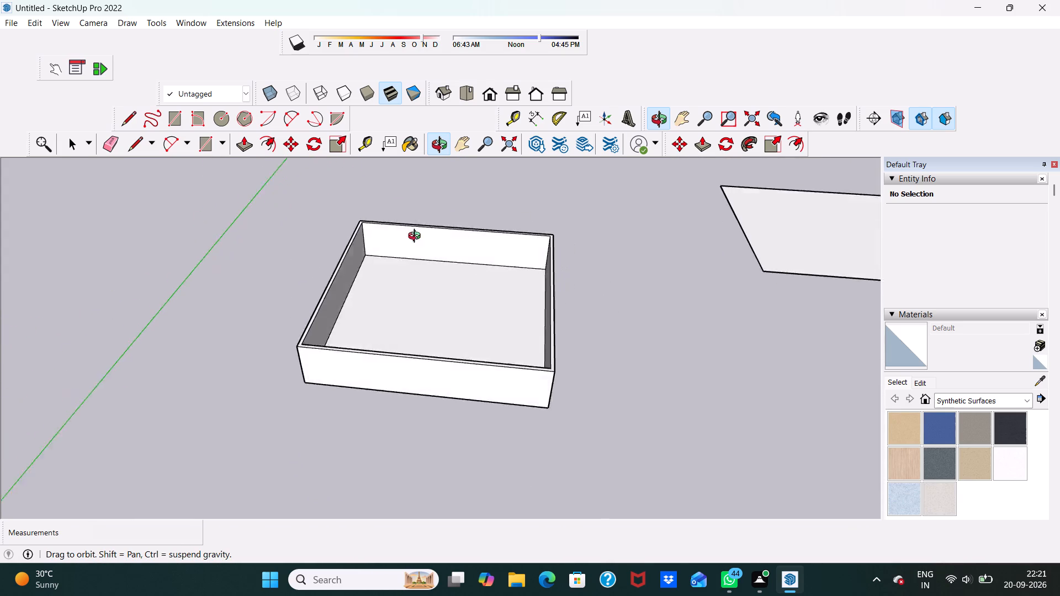
middle_click_drag(417, 237, 469, 237)
scroll(353, 257, "up", 5)
middle_click_drag(352, 257, 350, 255)
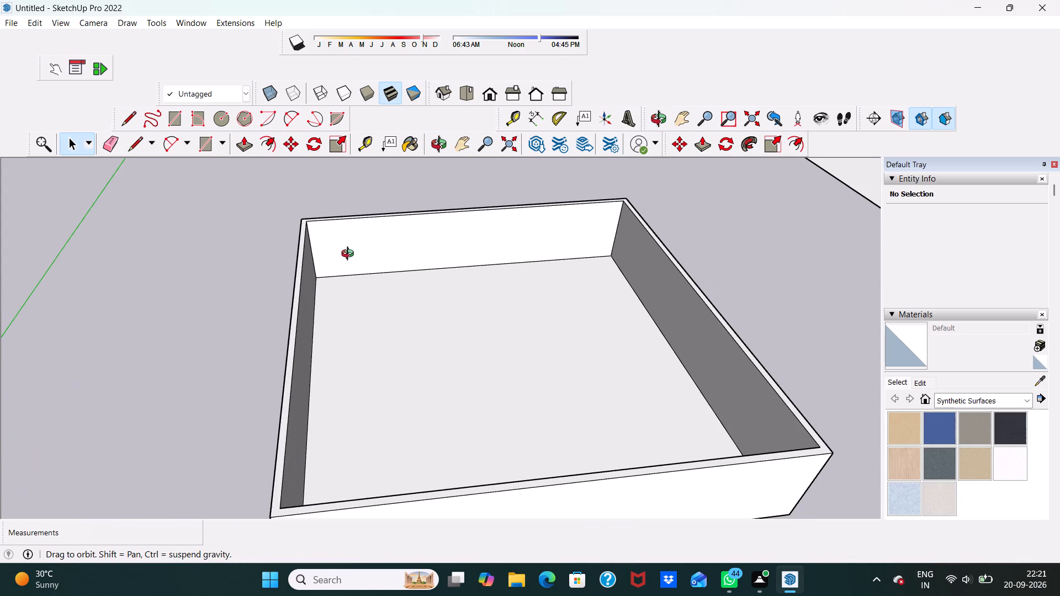
middle_click_drag(350, 255, 312, 195)
scroll(348, 214, "down", 5)
middle_click_drag(377, 252, 379, 354)
scroll(381, 353, "up", 5)
scroll(377, 343, "down", 5)
middle_click_drag(376, 343, 376, 342)
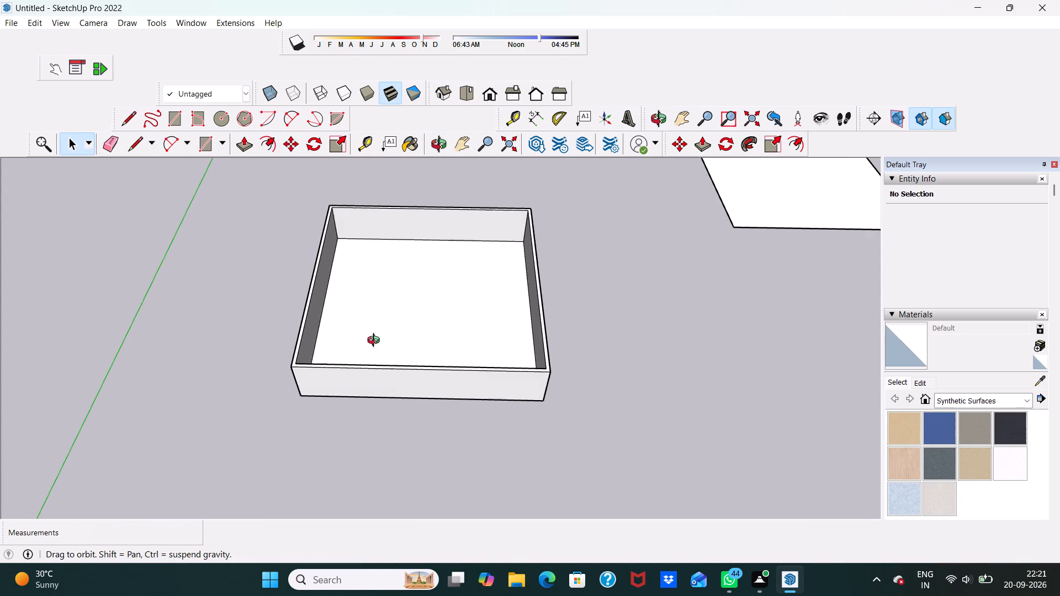
middle_click_drag(376, 342, 410, 237)
scroll(347, 327, "up", 2)
scroll(406, 289, "up", 3)
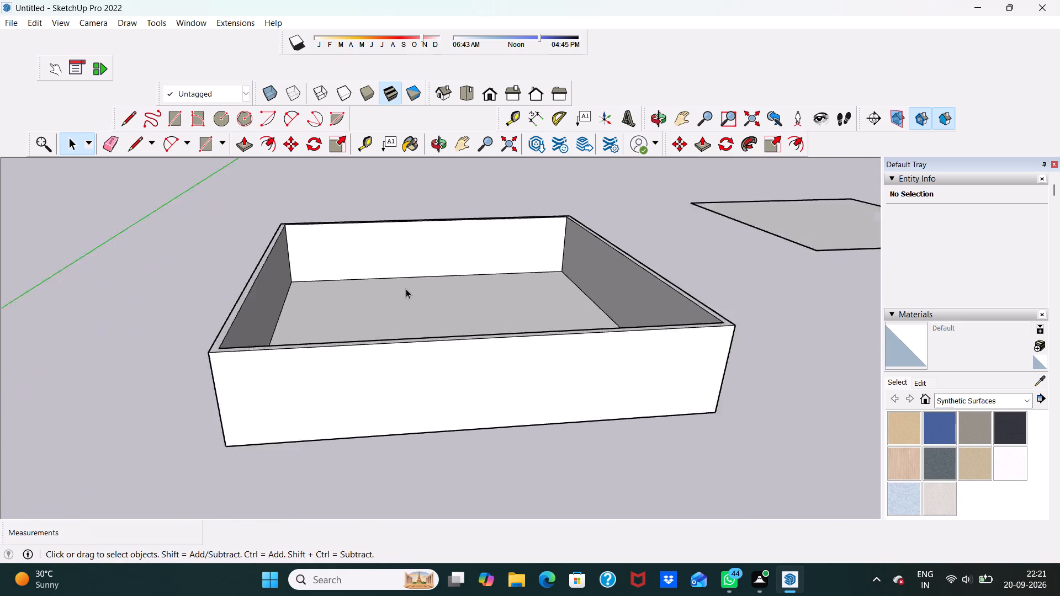
scroll(406, 289, "up", 3)
scroll(406, 289, "down", 5)
middle_click_drag(406, 289, 388, 329)
scroll(393, 314, "down", 2)
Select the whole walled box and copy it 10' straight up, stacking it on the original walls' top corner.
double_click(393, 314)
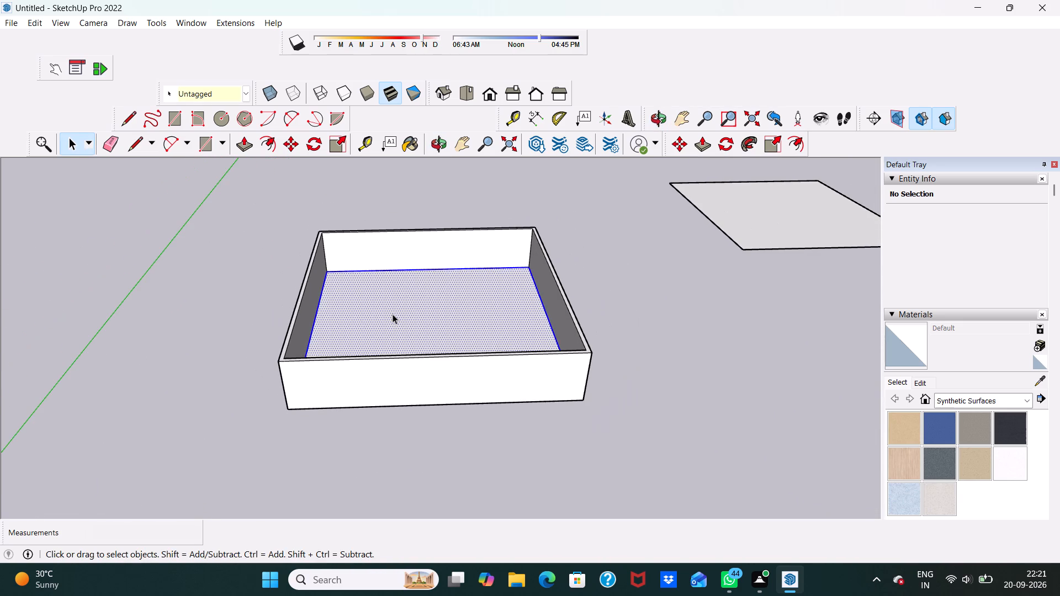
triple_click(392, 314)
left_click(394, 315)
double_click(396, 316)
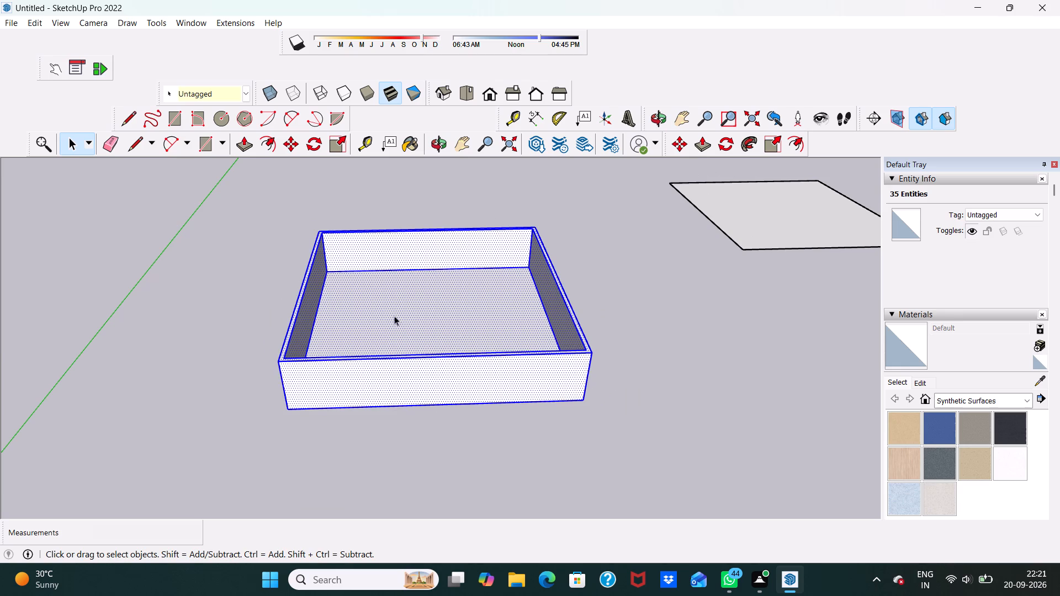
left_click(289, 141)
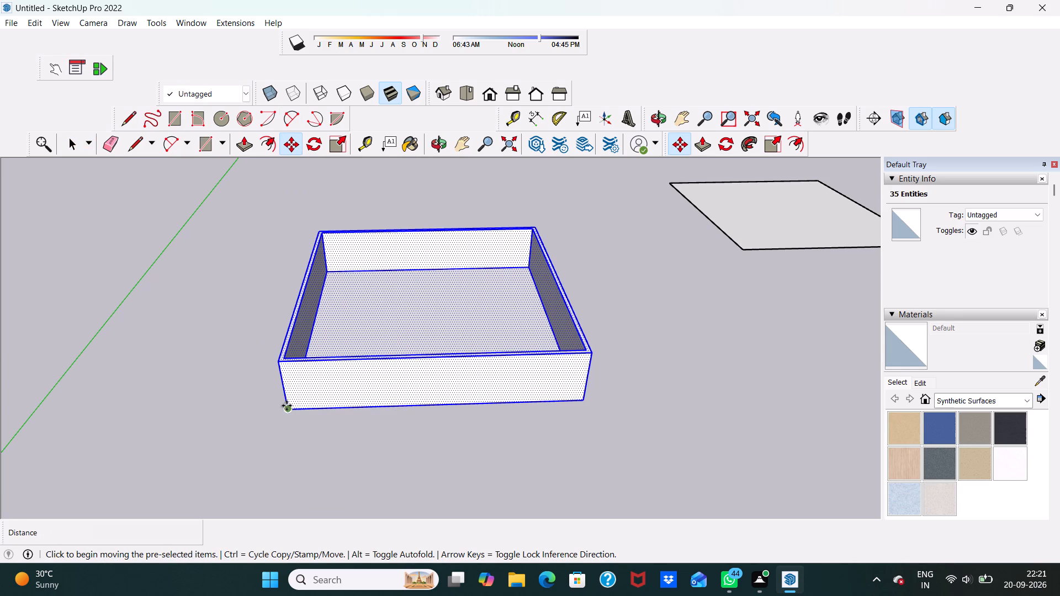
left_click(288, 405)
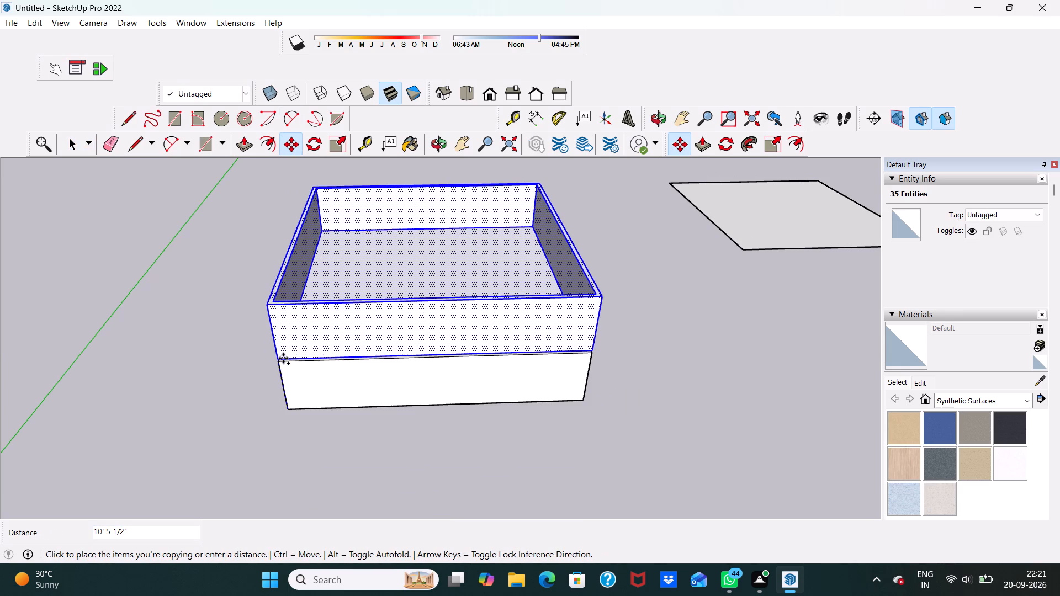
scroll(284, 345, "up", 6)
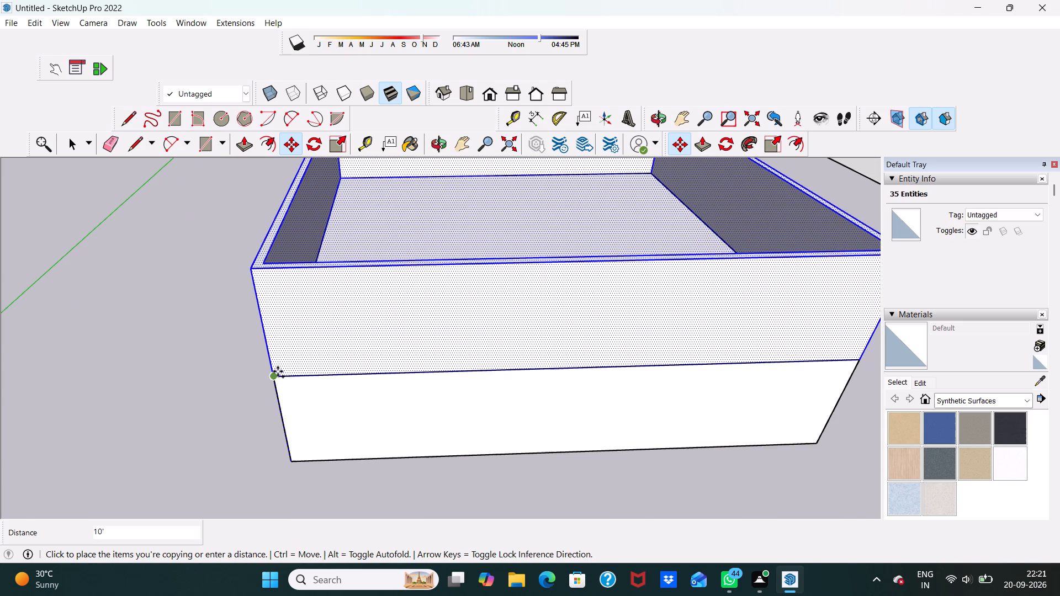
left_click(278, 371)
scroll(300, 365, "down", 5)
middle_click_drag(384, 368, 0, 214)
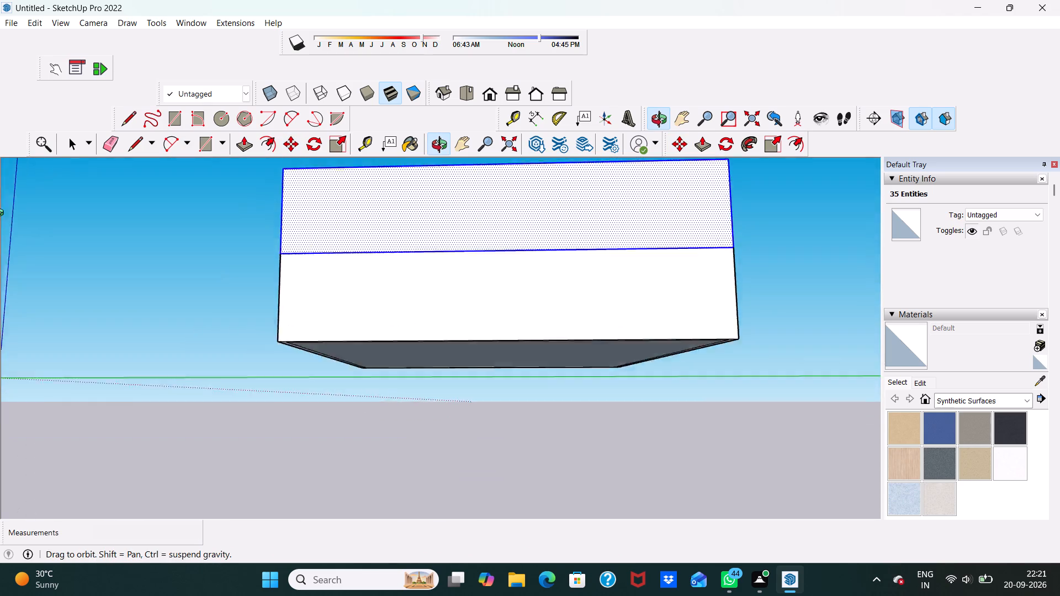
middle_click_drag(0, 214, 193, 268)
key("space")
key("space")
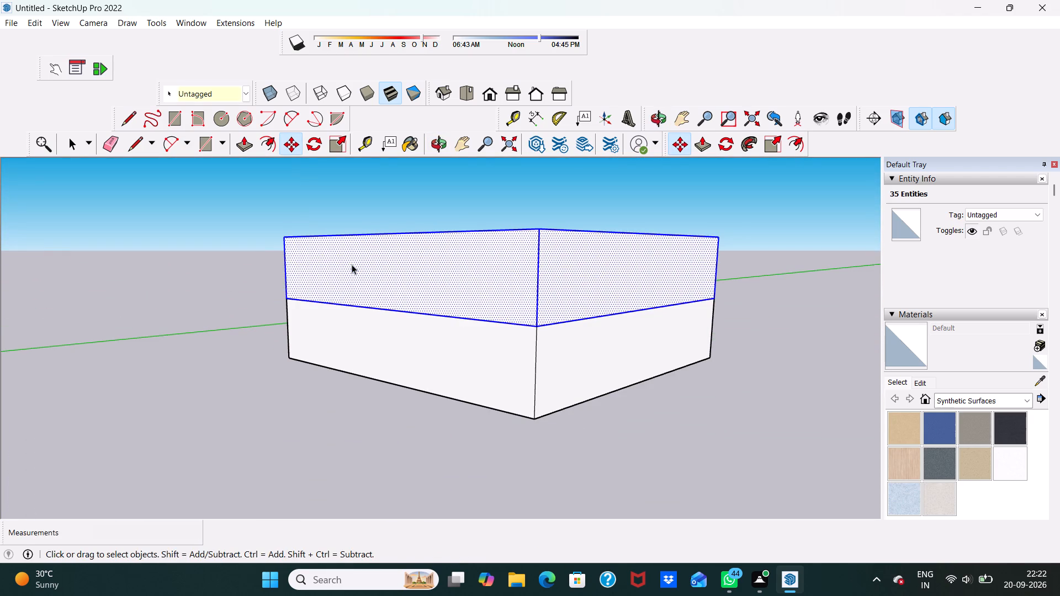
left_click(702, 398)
Examine the joint between the two stacked boxes from several sides.
scroll(370, 318, "up", 6)
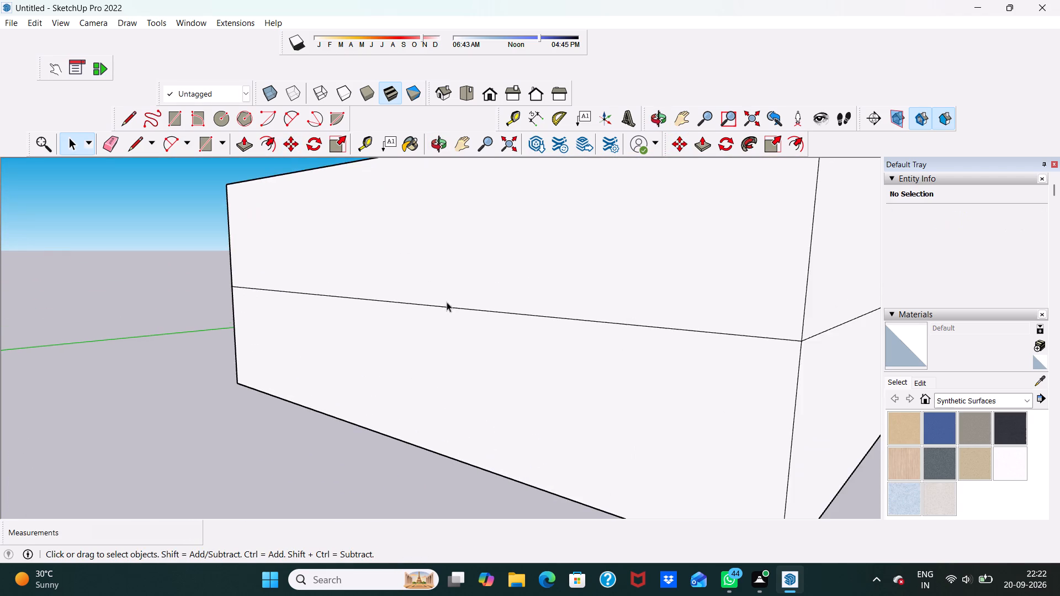
middle_click_drag(447, 302, 660, 305)
scroll(542, 283, "up", 5)
scroll(499, 270, "down", 2)
scroll(499, 270, "up", 1)
scroll(499, 270, "down", 4)
middle_click_drag(497, 289, 515, 271)
scroll(515, 271, "up", 5)
scroll(515, 271, "down", 5)
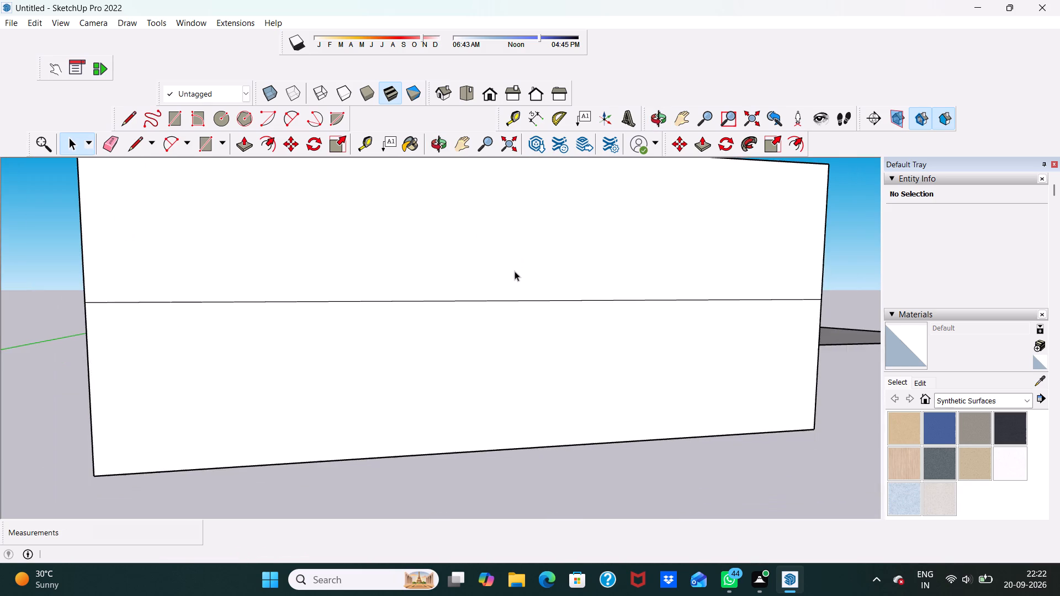
middle_click_drag(515, 271, 649, 268)
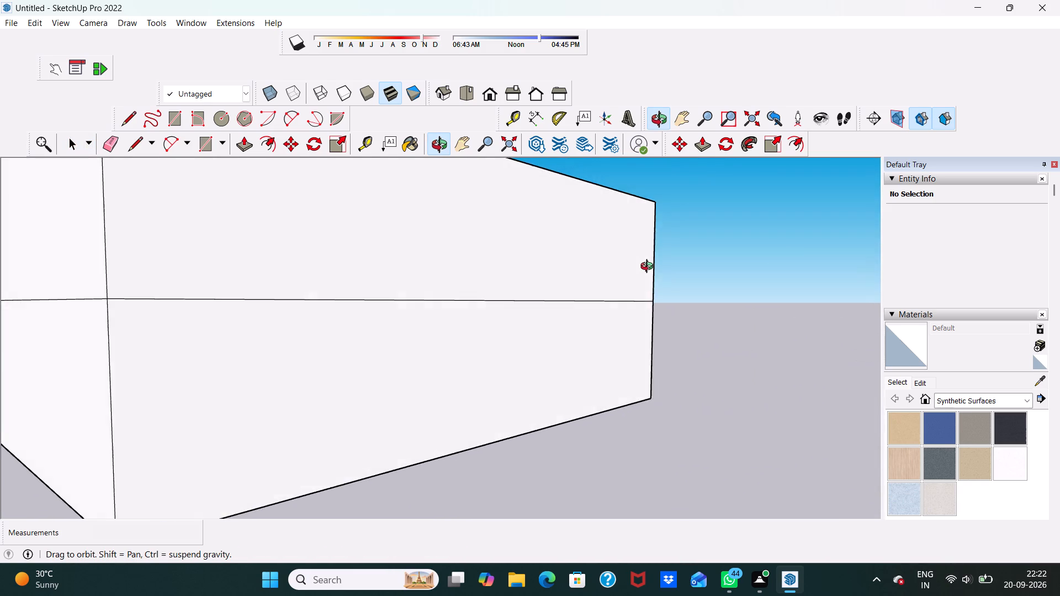
middle_click_drag(649, 268, 500, 206)
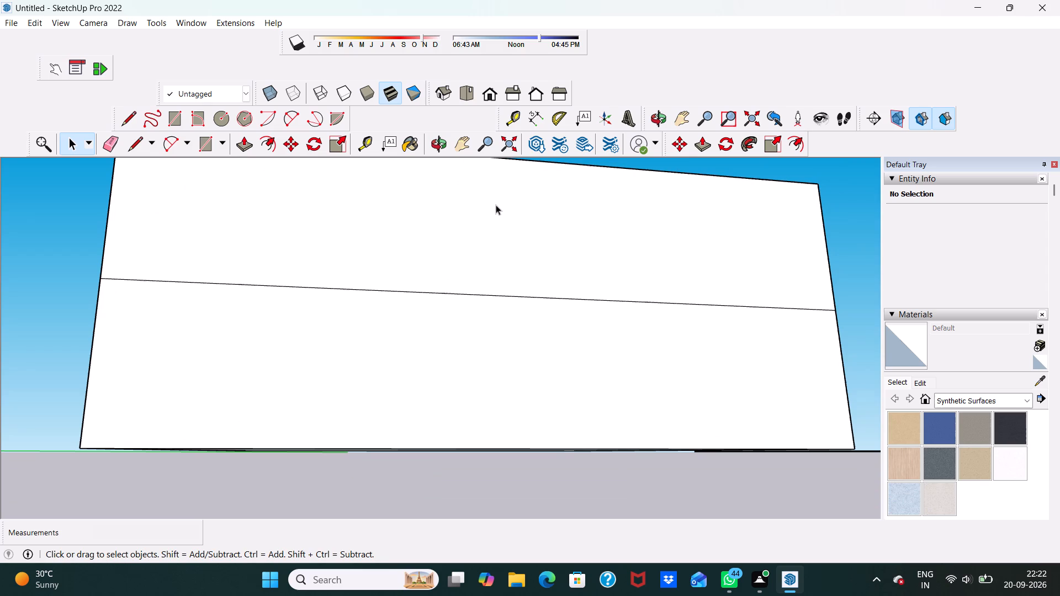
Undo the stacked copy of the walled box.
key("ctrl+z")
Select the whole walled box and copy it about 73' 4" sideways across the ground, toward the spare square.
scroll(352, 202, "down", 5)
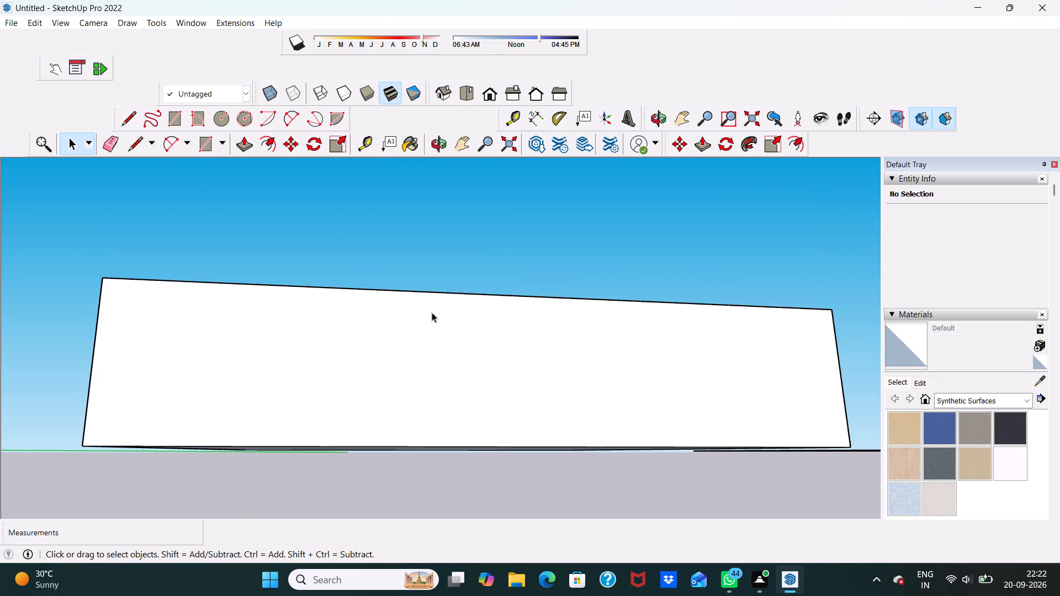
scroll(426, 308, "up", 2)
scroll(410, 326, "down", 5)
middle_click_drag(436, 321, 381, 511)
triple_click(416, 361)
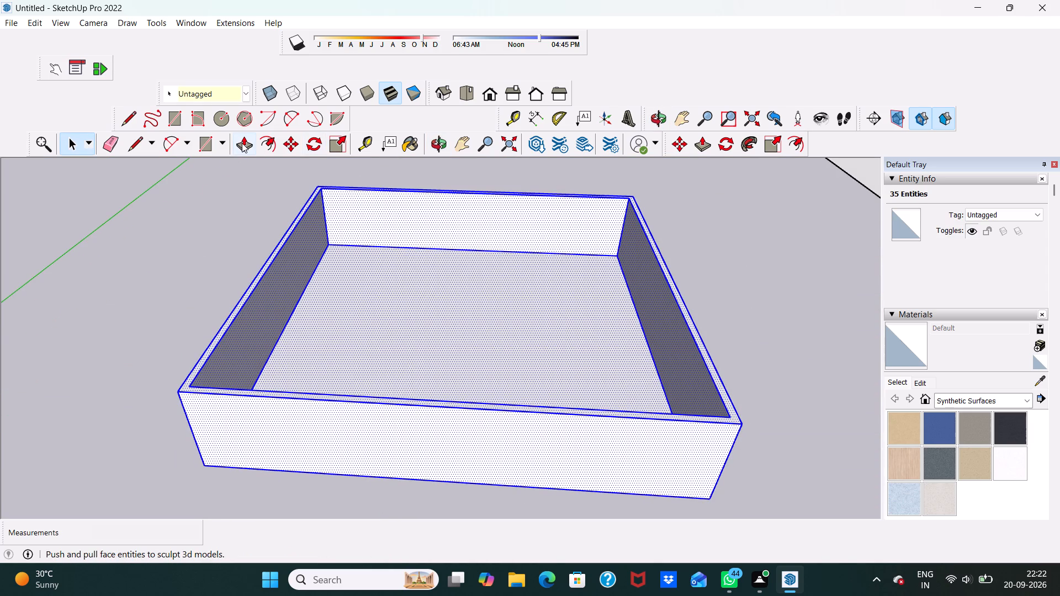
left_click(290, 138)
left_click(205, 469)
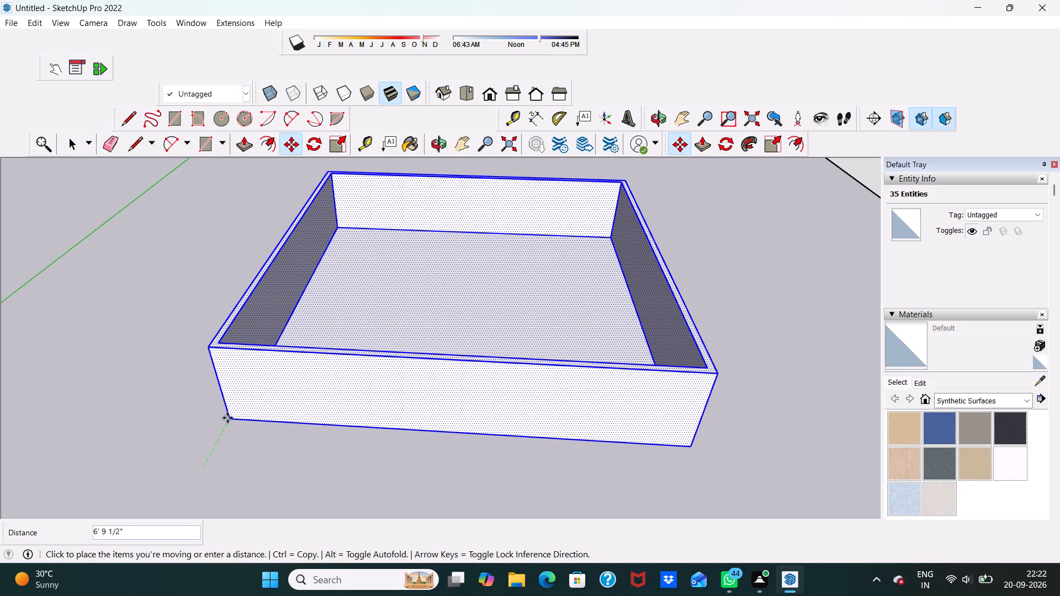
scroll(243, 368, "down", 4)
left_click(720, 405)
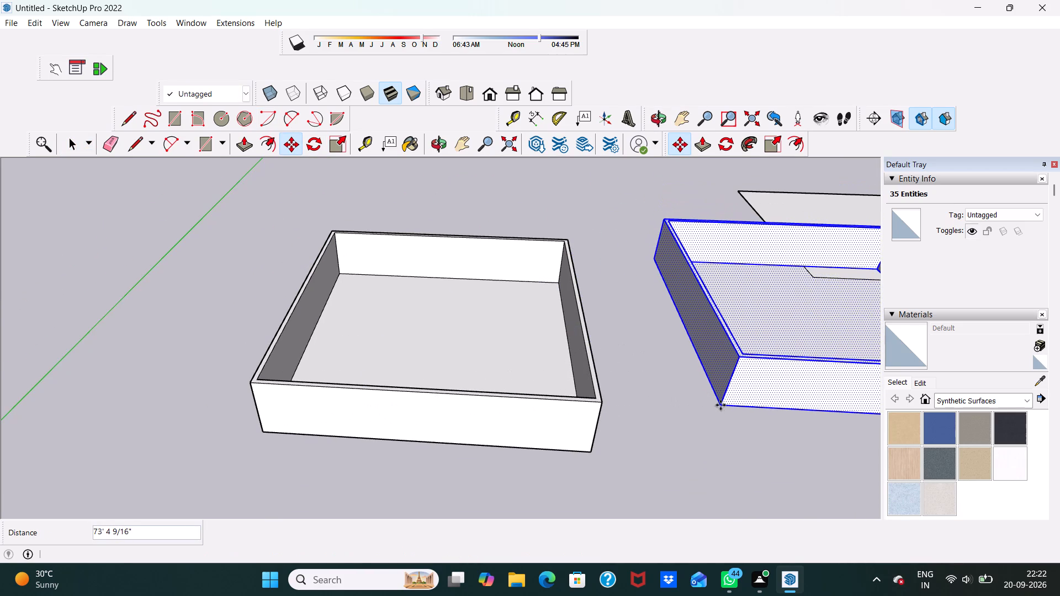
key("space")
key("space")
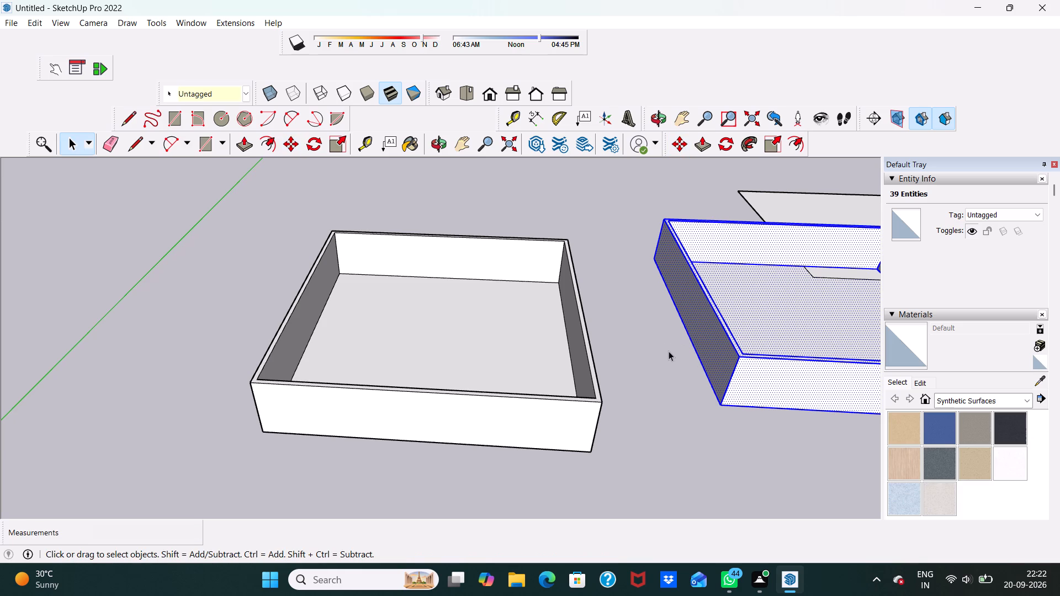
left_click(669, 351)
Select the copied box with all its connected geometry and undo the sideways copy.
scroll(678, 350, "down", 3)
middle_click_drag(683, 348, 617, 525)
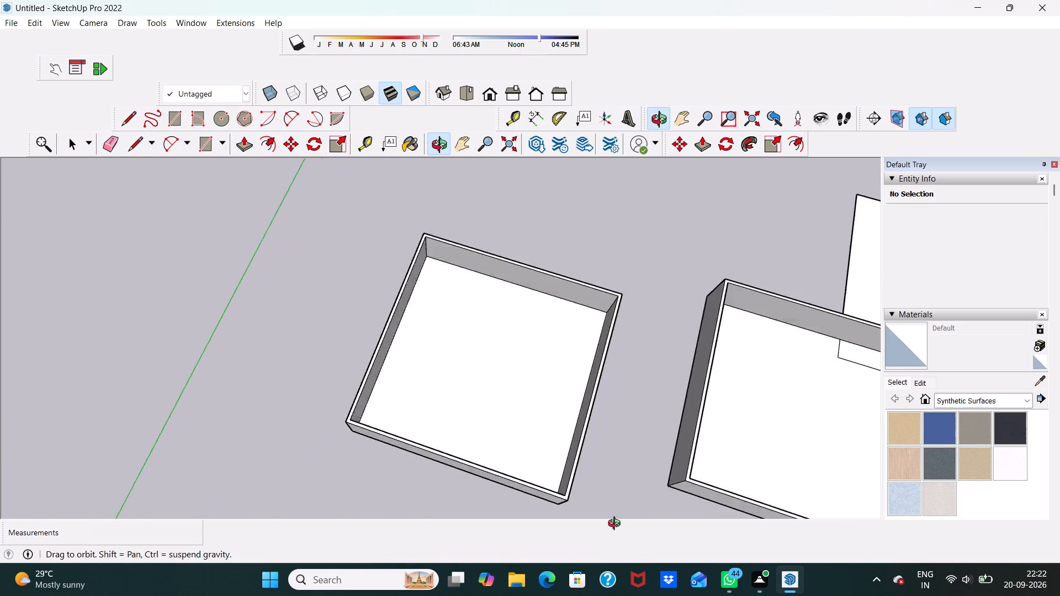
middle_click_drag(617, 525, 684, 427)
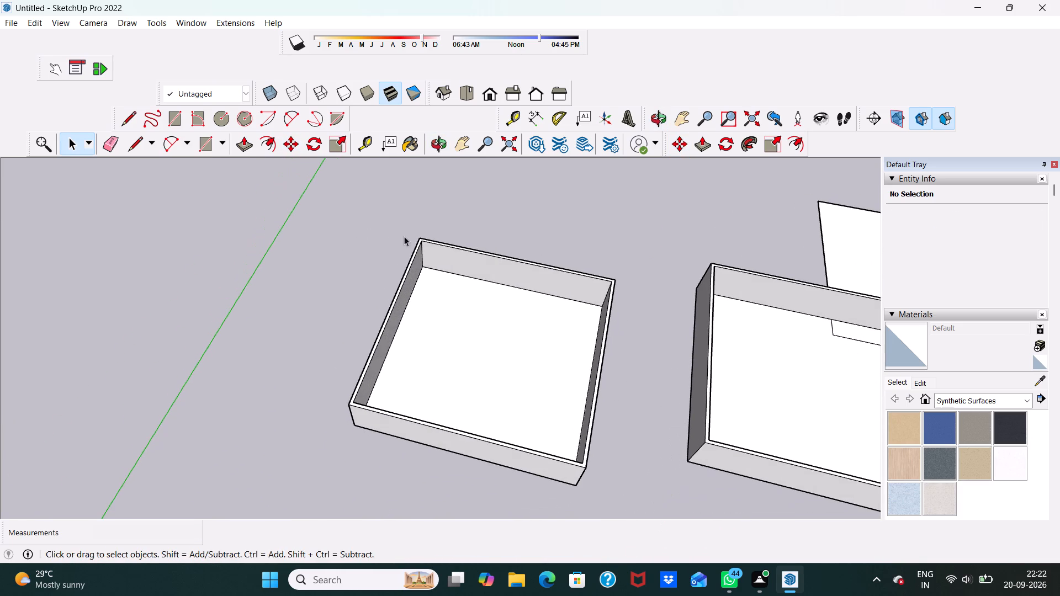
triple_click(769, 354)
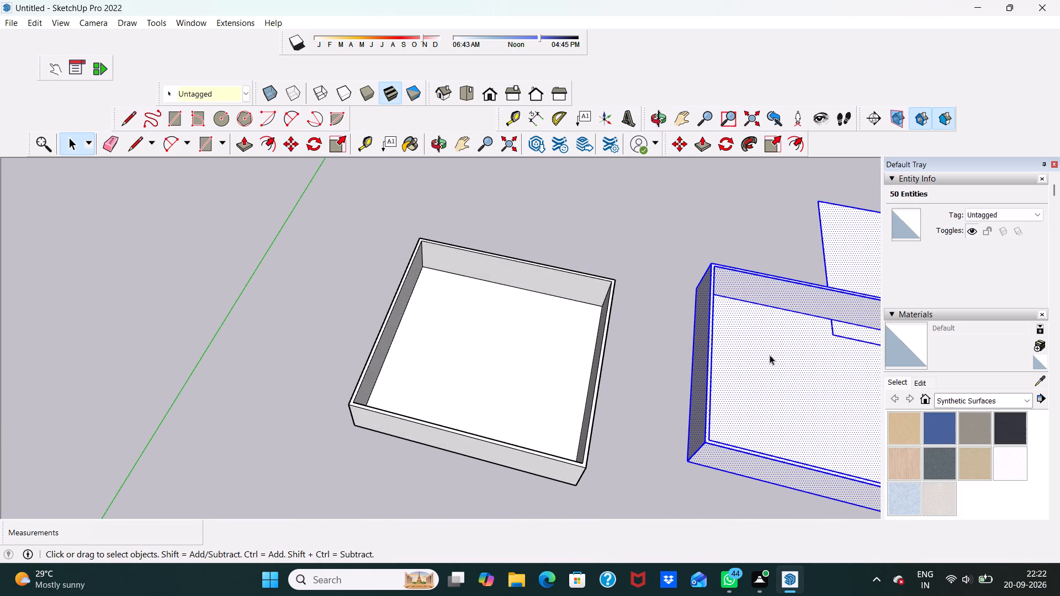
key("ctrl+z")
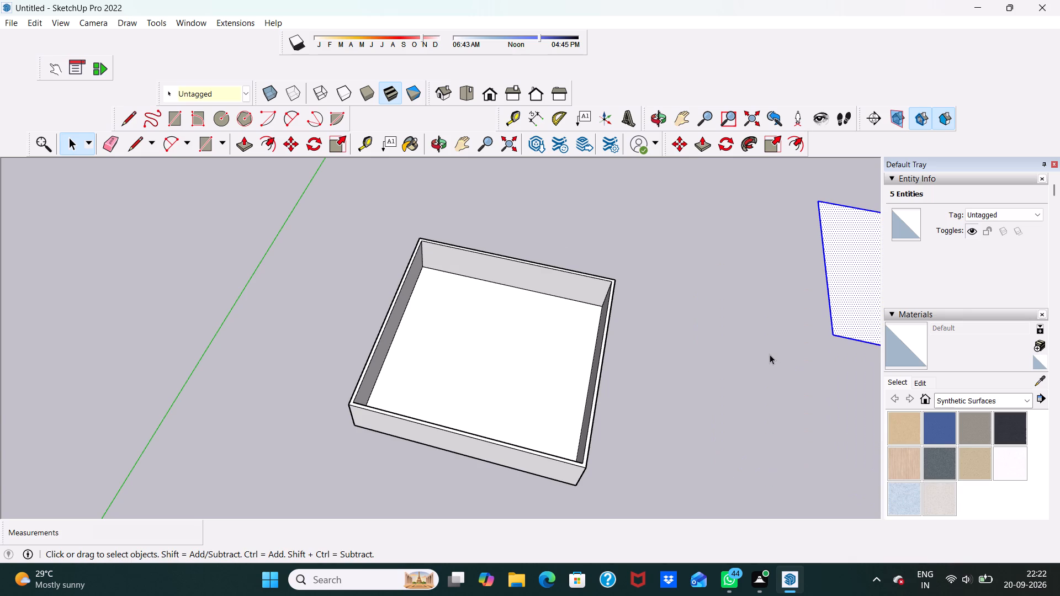
Select the whole walled box with its connected geometry and copy it about 128' sideways across the ground, beyond the spare square.
left_click(770, 354)
scroll(630, 434, "up", 4)
scroll(615, 263, "down", 7)
middle_click_drag(595, 301, 725, 233)
triple_click(523, 322)
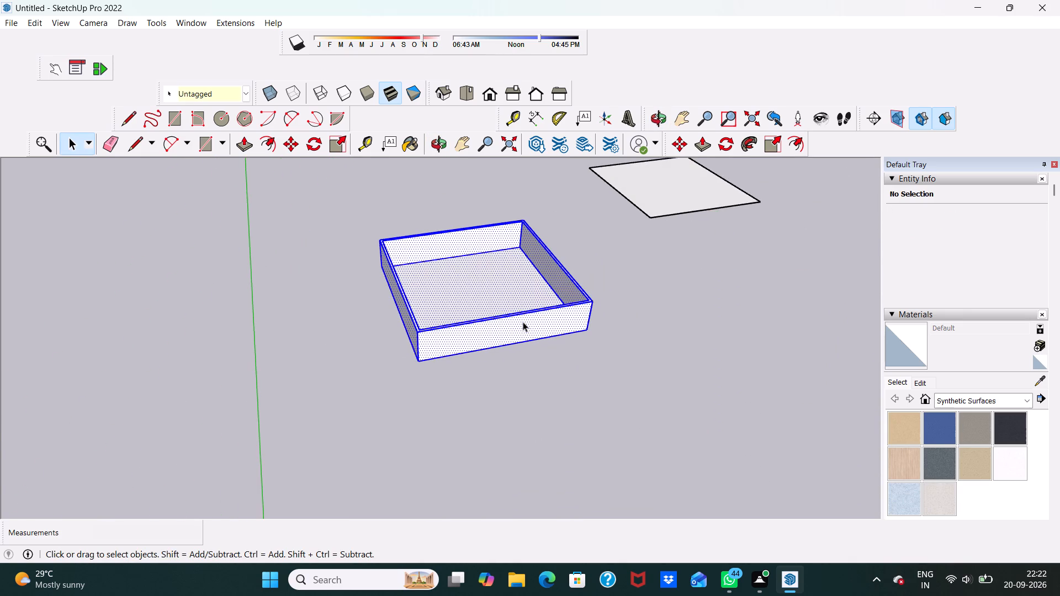
left_click(289, 145)
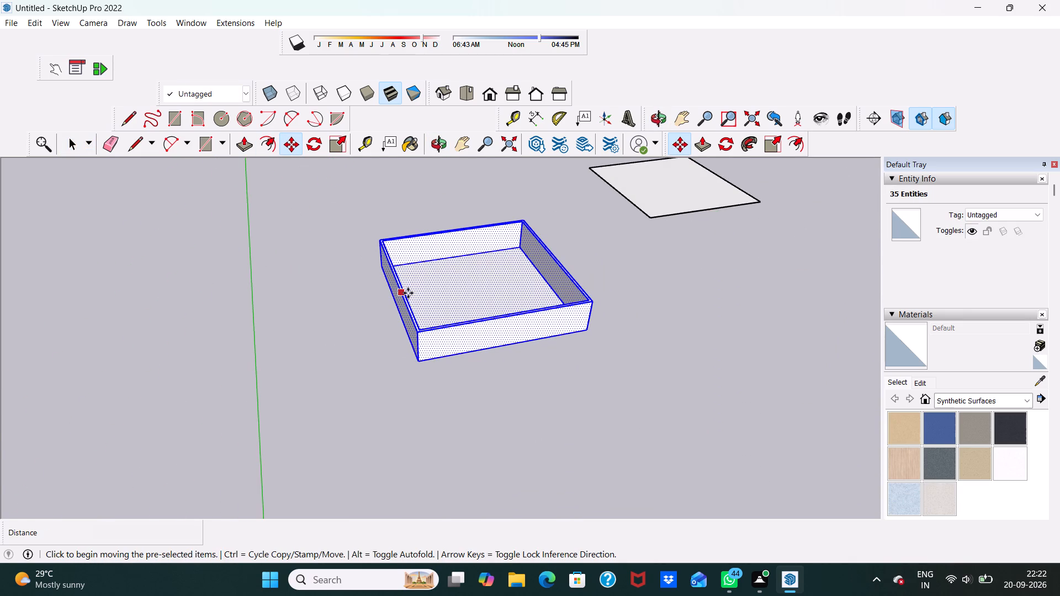
left_click(422, 358)
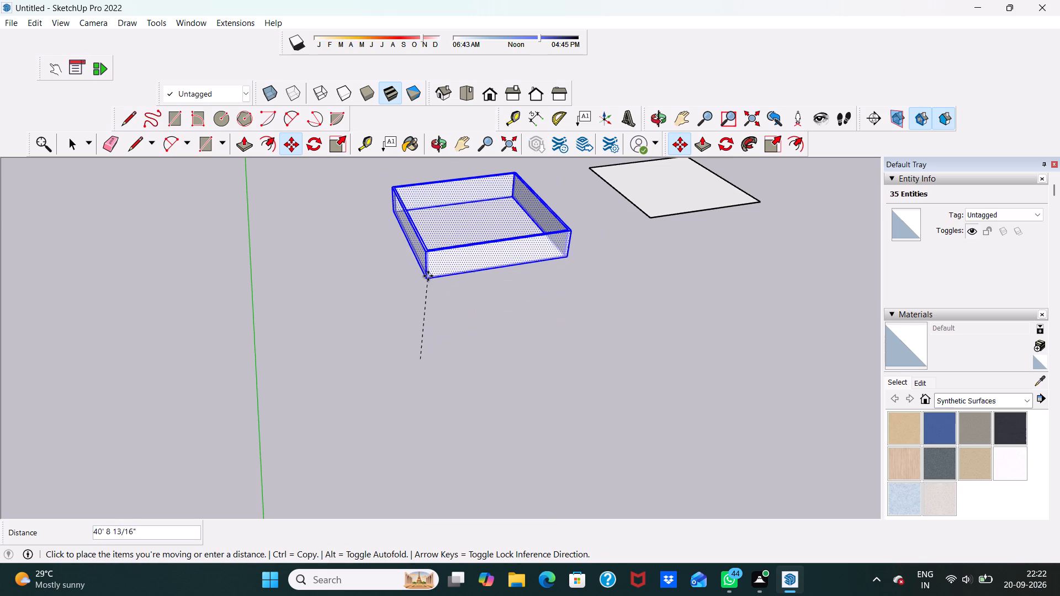
scroll(513, 257, "down", 3)
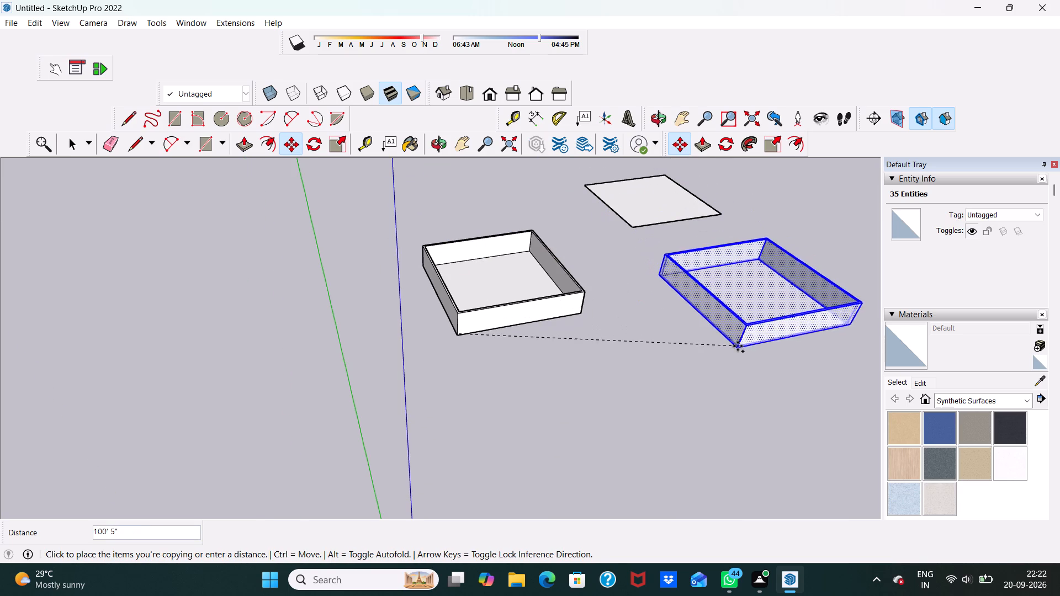
left_click(803, 331)
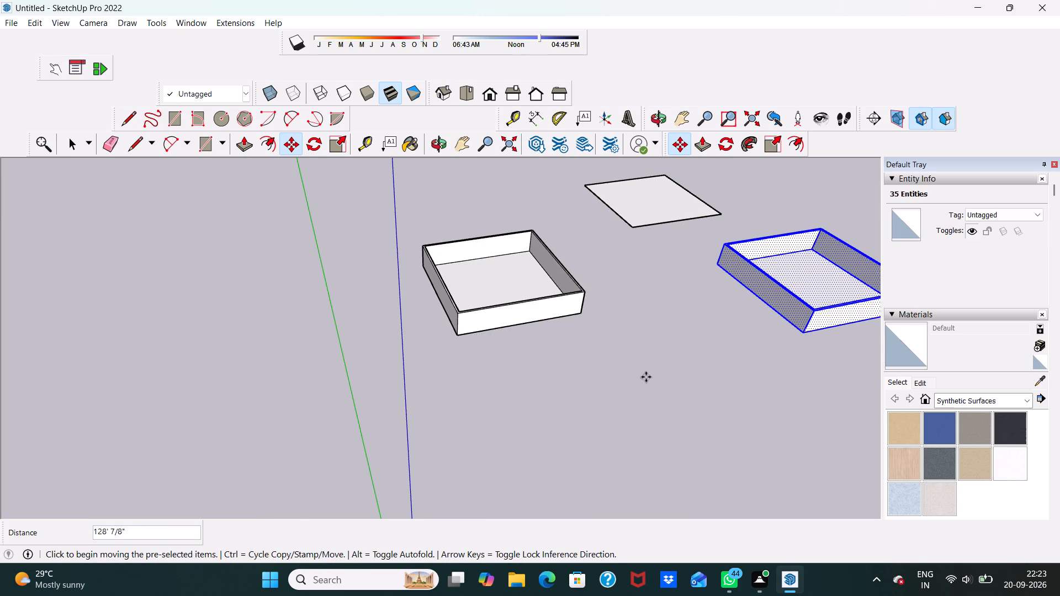
key("space")
left_click(642, 345)
Examine the original walled box's interior, wall tops and corners from several angles.
scroll(593, 269, "up", 5)
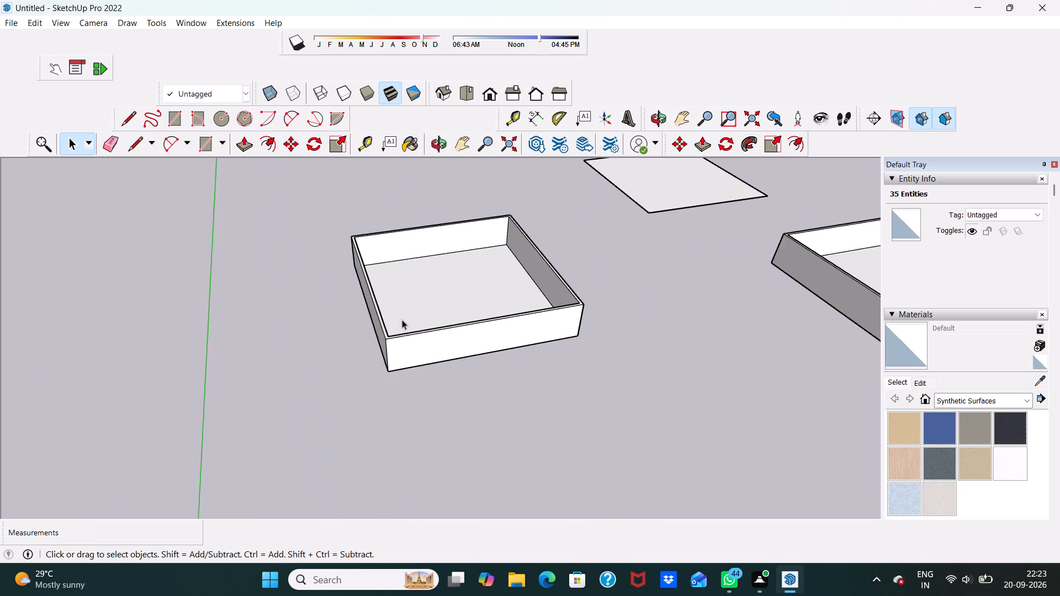
middle_click_drag(400, 319, 290, 361)
scroll(282, 357, "down", 4)
scroll(405, 265, "up", 8)
scroll(396, 248, "down", 2)
middle_click_drag(396, 248, 420, 278)
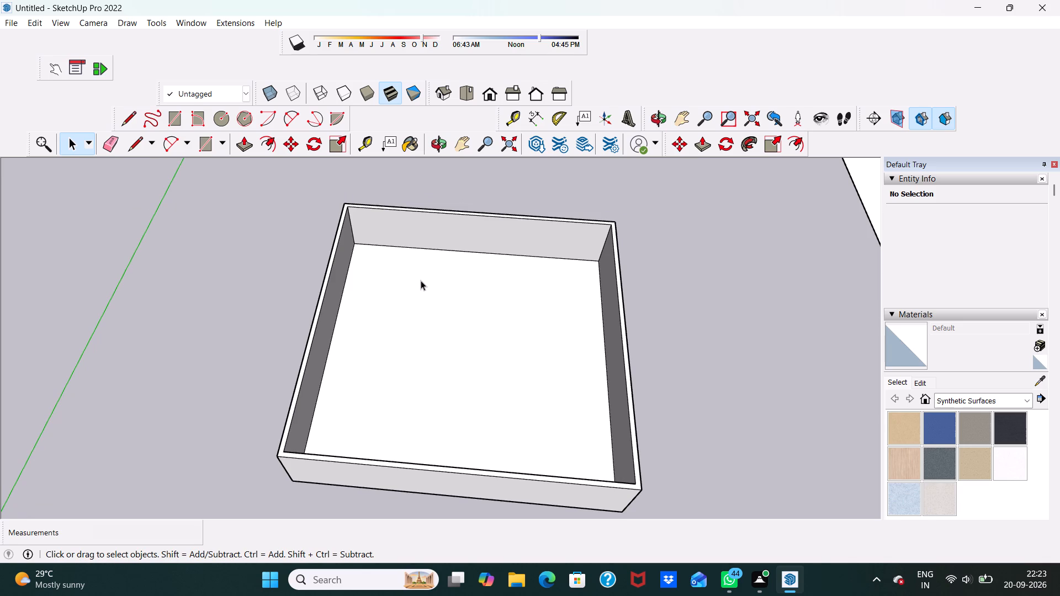
scroll(421, 280, "down", 3)
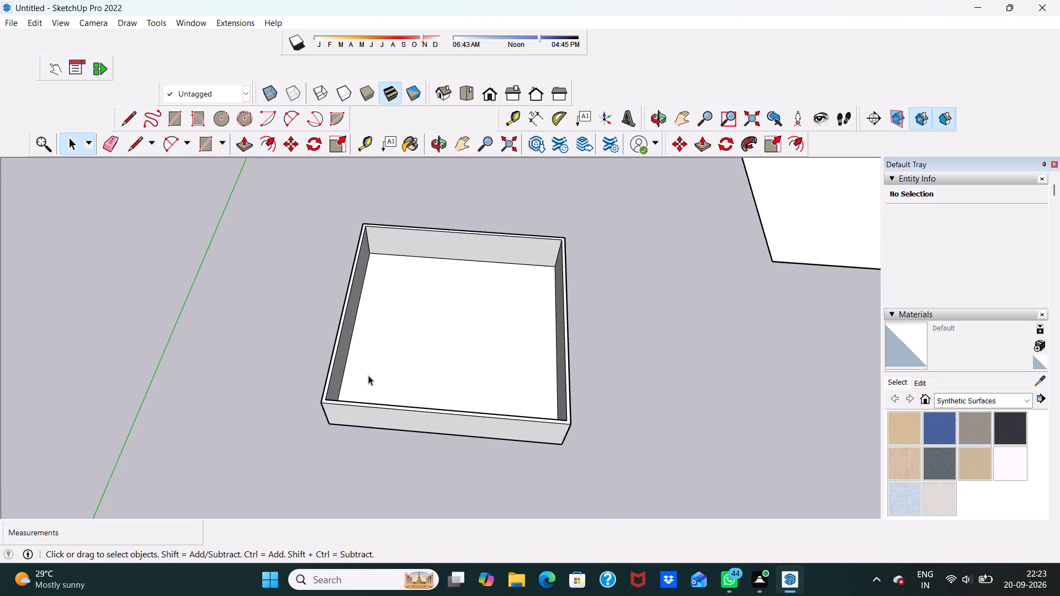
middle_click_drag(358, 422, 367, 401)
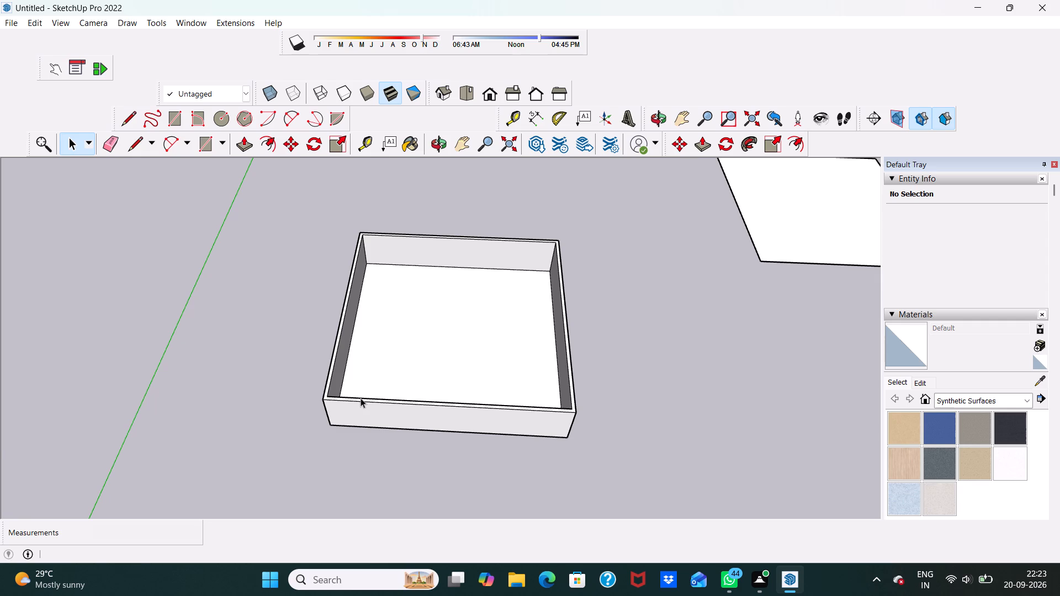
scroll(242, 403, "down", 1)
middle_click_drag(459, 342, 453, 312)
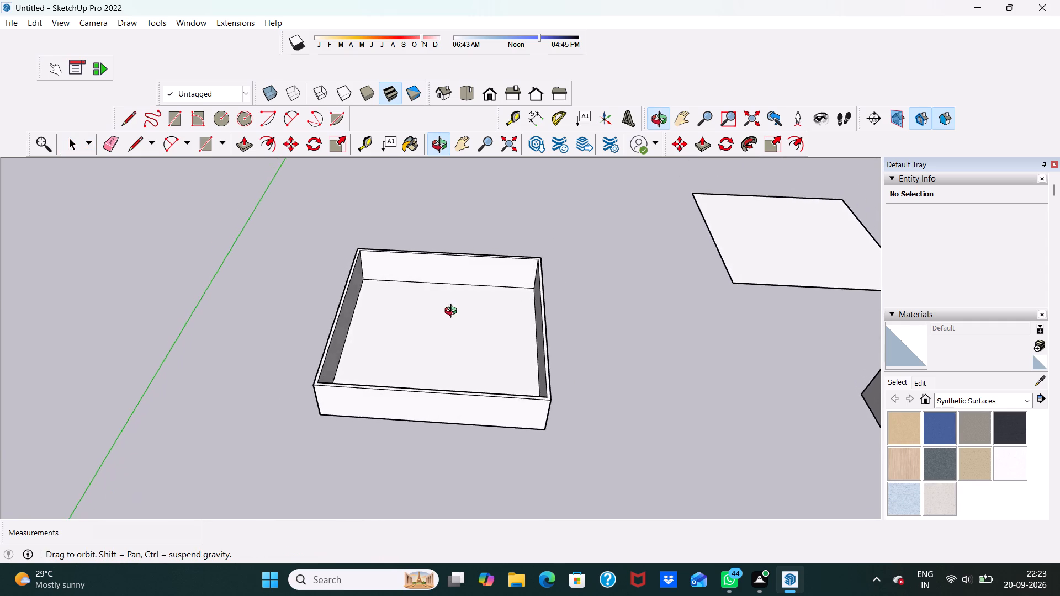
middle_click_drag(453, 312, 478, 292)
scroll(478, 291, "up", 5)
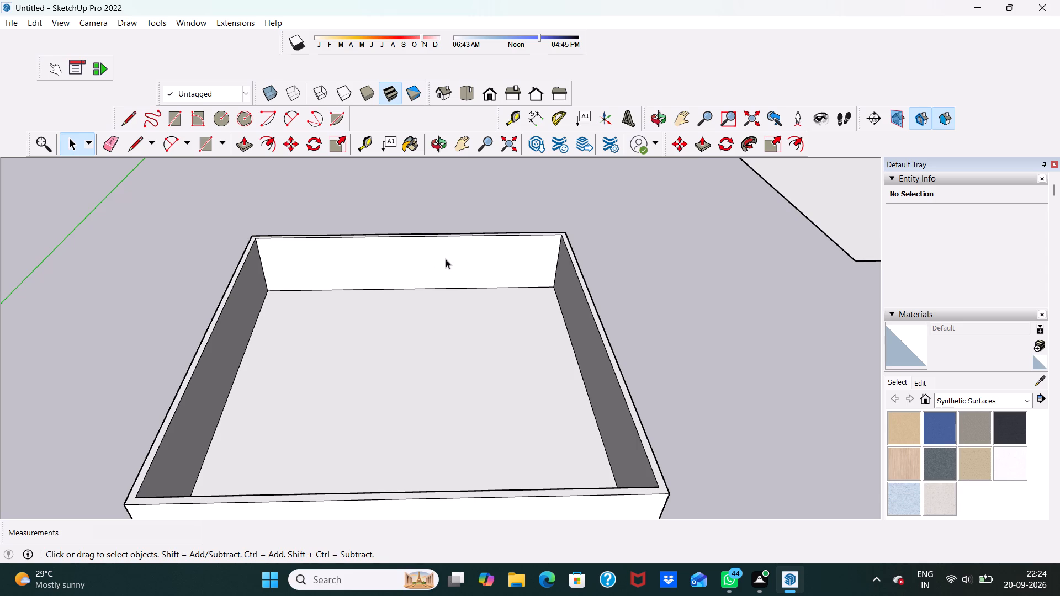
scroll(471, 259, "down", 4)
scroll(425, 325, "down", 1)
middle_click_drag(426, 327, 421, 308)
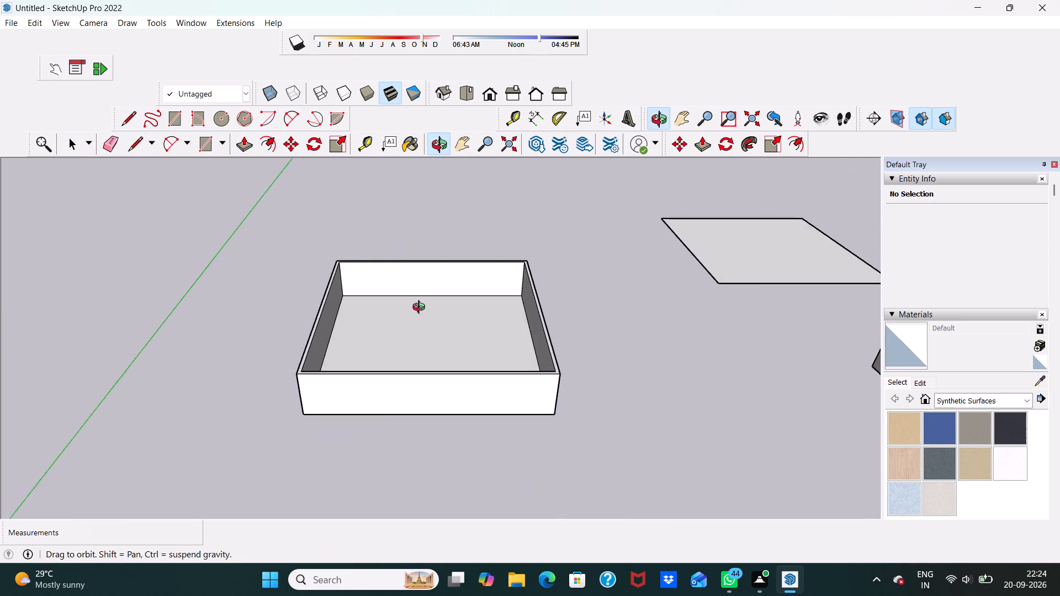
middle_click_drag(421, 308, 405, 321)
scroll(308, 338, "up", 4)
scroll(338, 294, "up", 6)
scroll(338, 294, "down", 5)
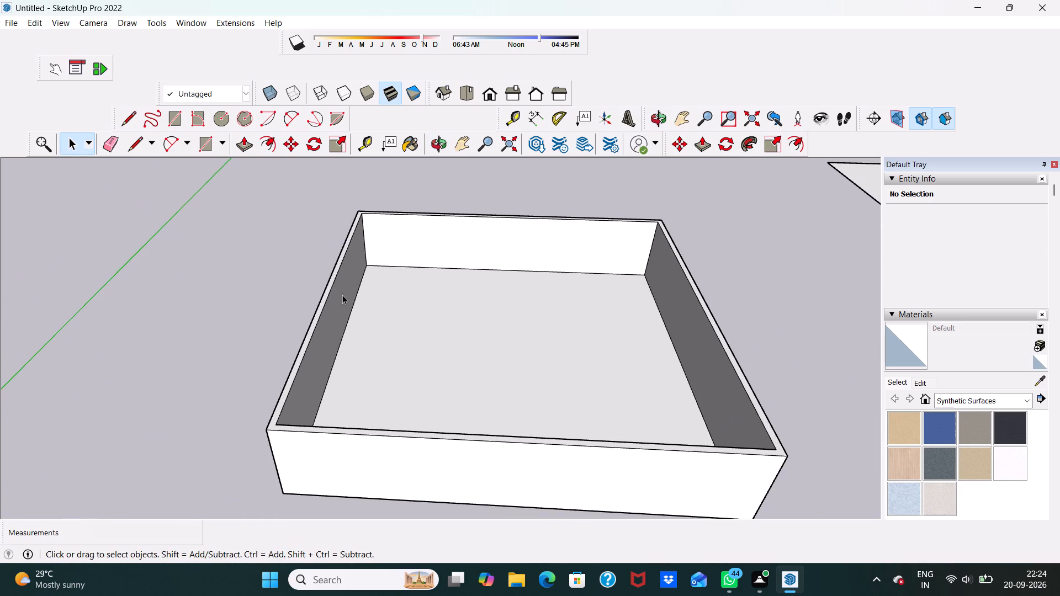
scroll(352, 290, "up", 5)
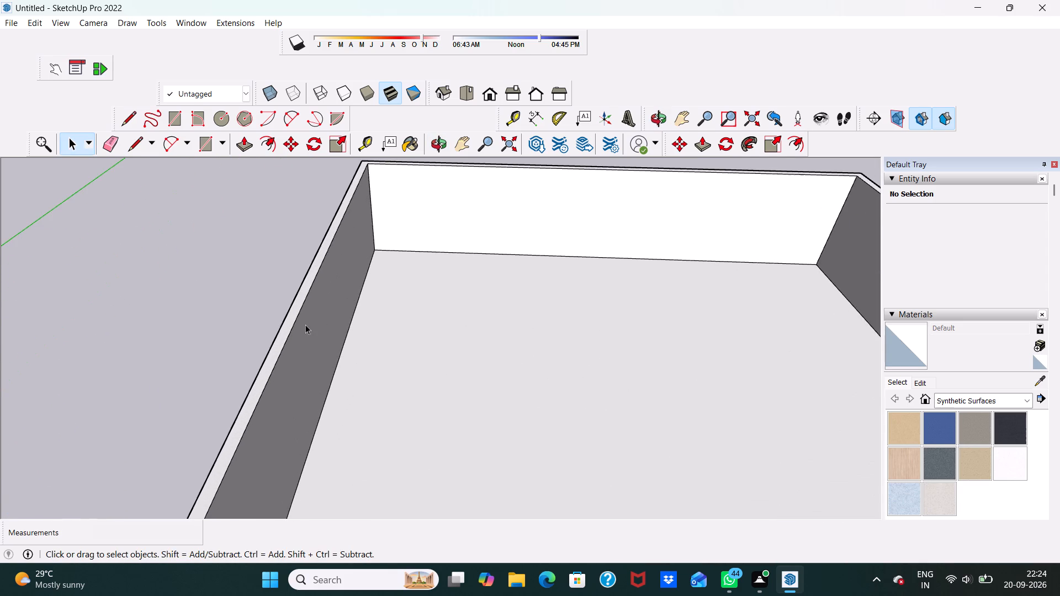
scroll(266, 211, "down", 2)
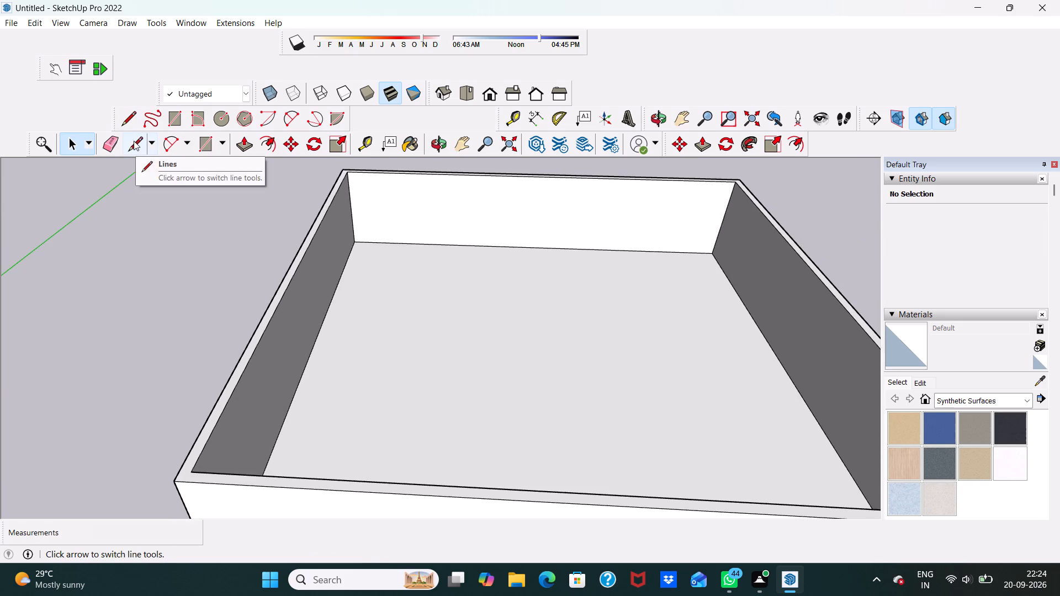
scroll(228, 222, "down", 2)
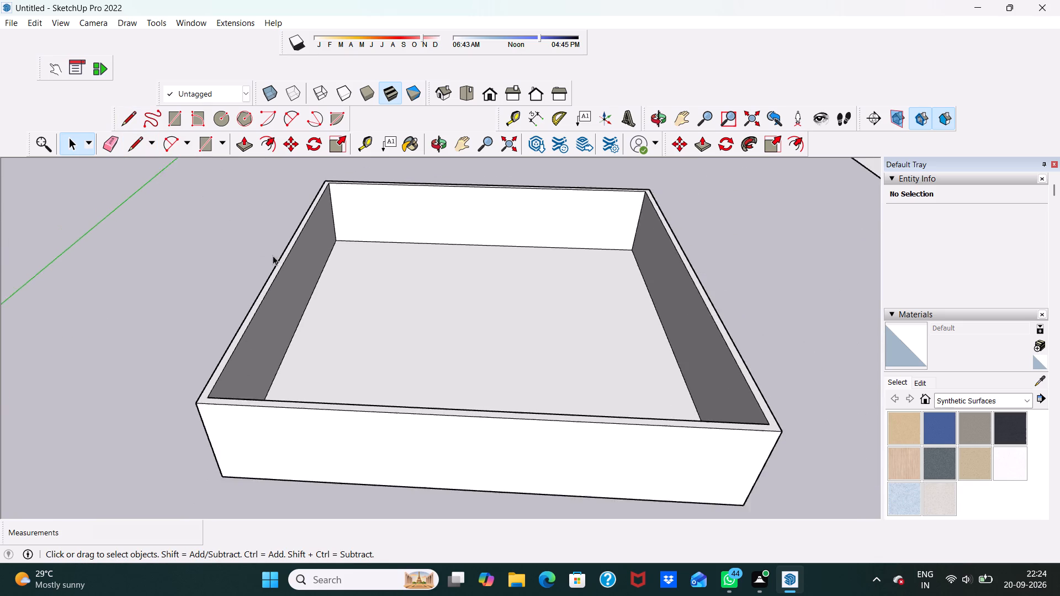
scroll(273, 256, "down", 1)
Draw a line across the original box's wall top at the near corner beside the green axis, from inner corner to outer edge.
left_click(132, 141)
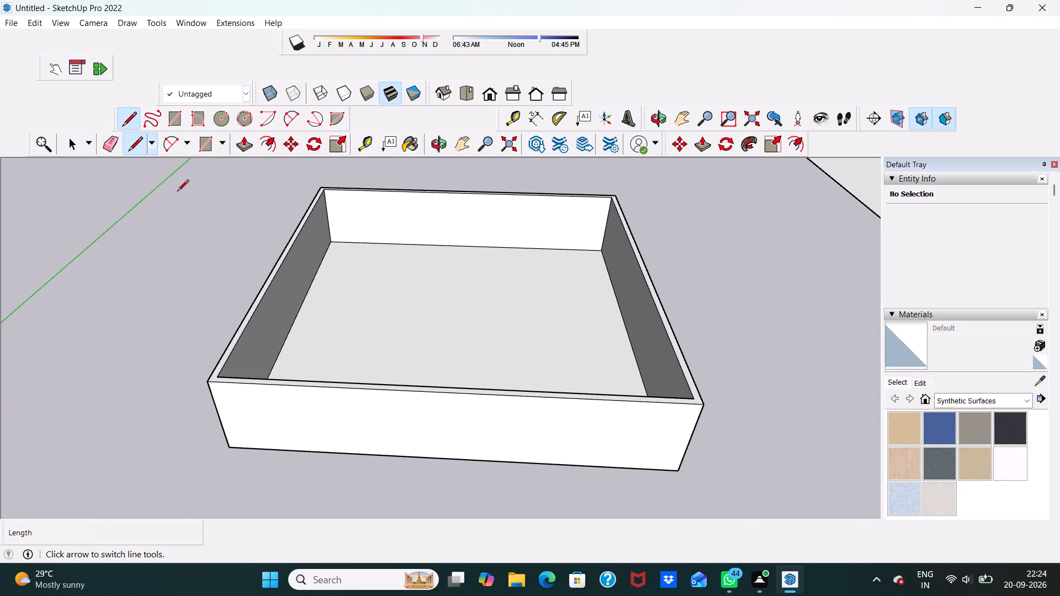
scroll(229, 413, "up", 4)
scroll(208, 369, "up", 5)
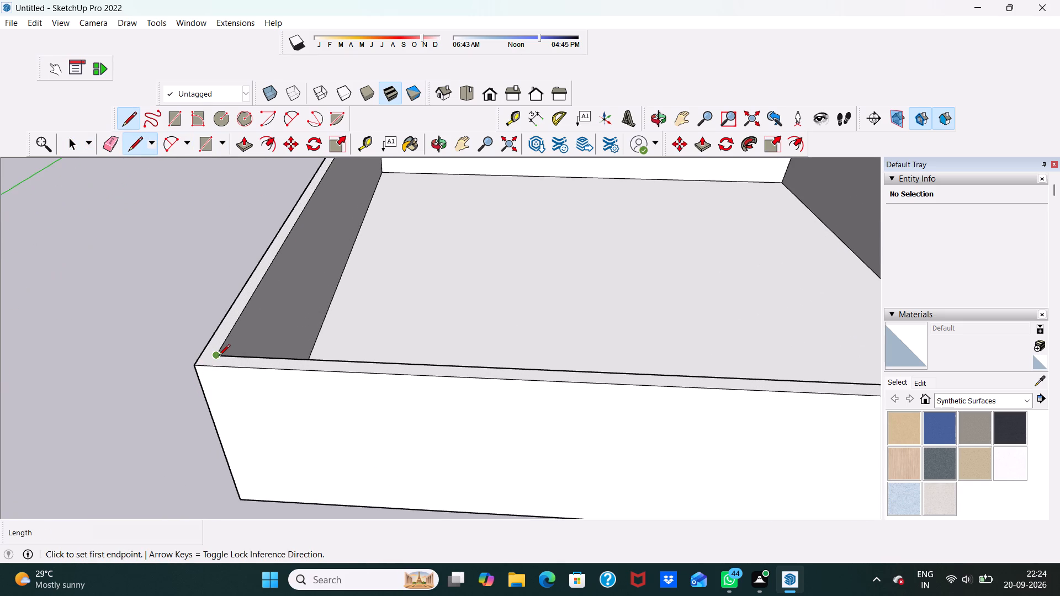
left_click(218, 356)
scroll(210, 357, "up", 4)
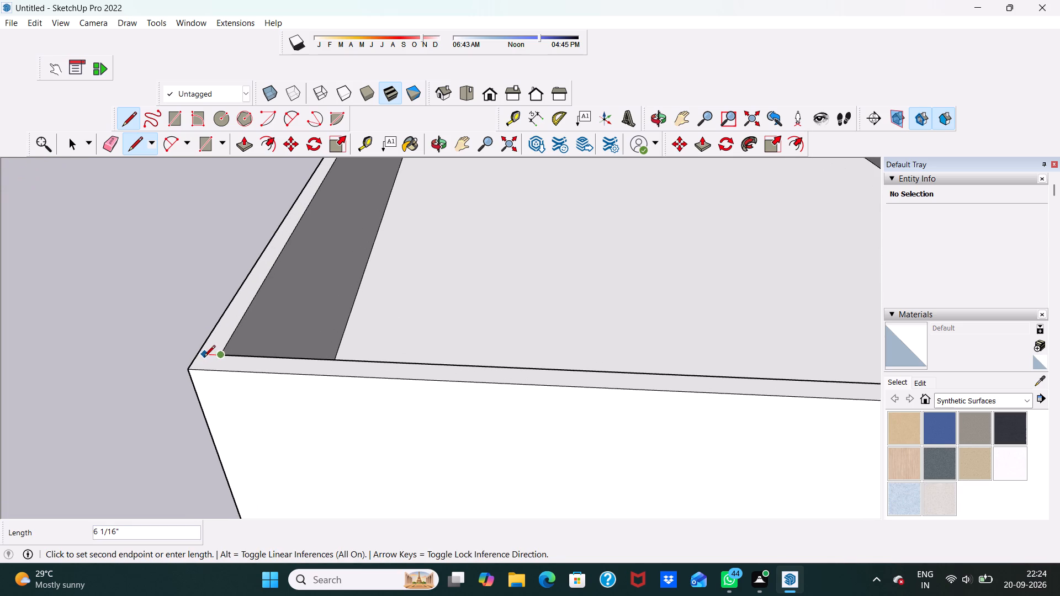
left_click(197, 356)
scroll(205, 359, "down", 5)
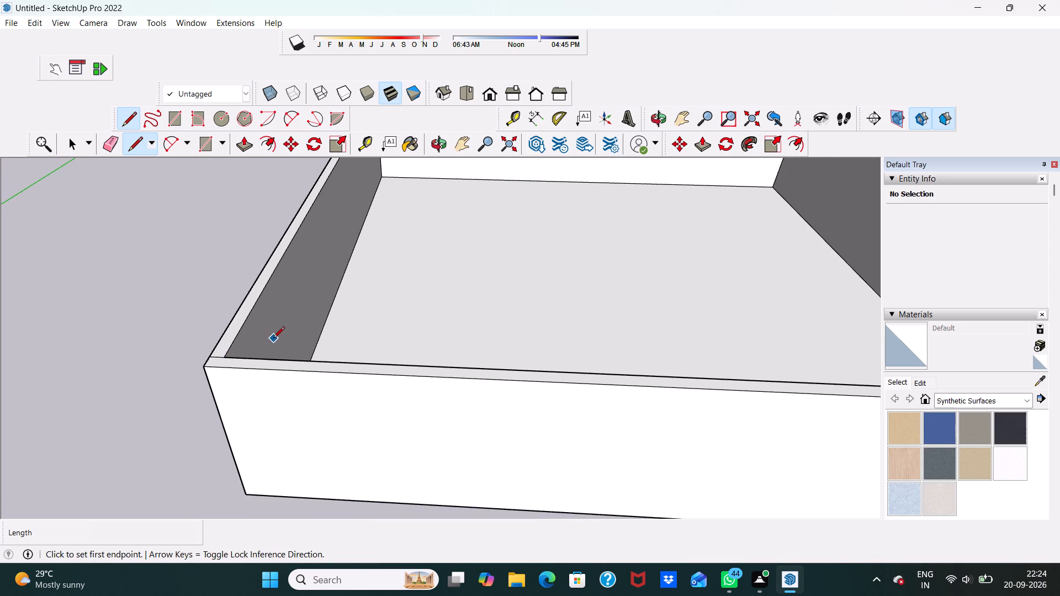
Draw a 9" line across the wall top at the front wall's other end, from the inner corner to the side wall's outer edge.
scroll(371, 318, "down", 5)
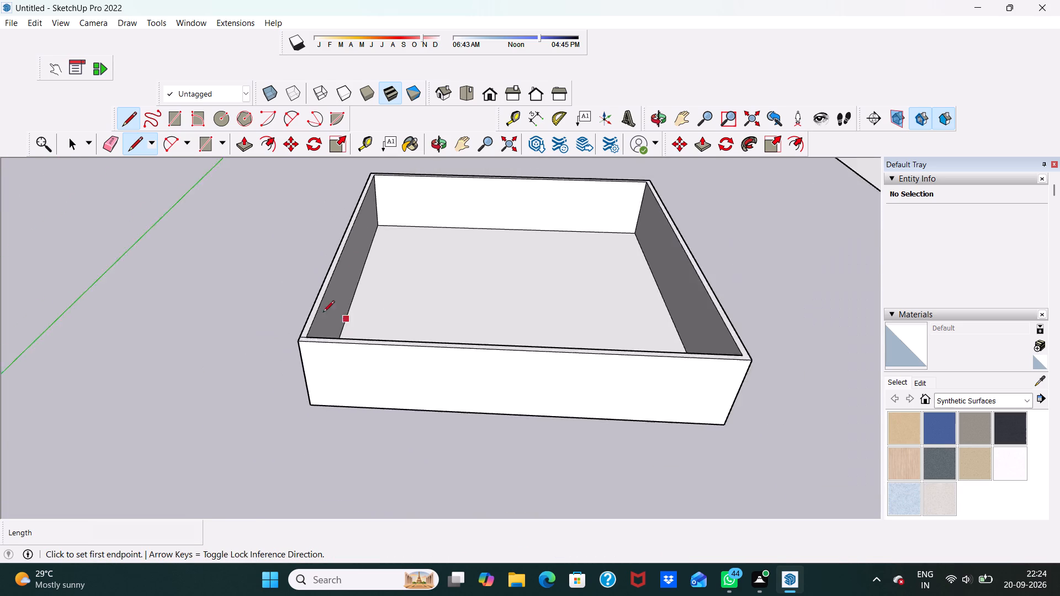
scroll(323, 313, "down", 4)
scroll(637, 308, "up", 13)
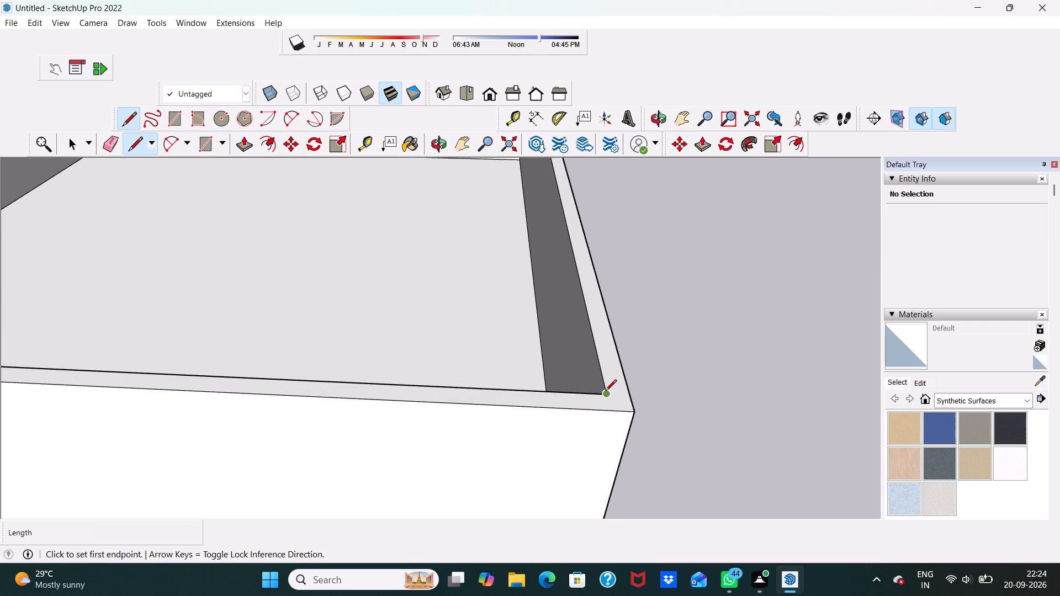
left_click(605, 395)
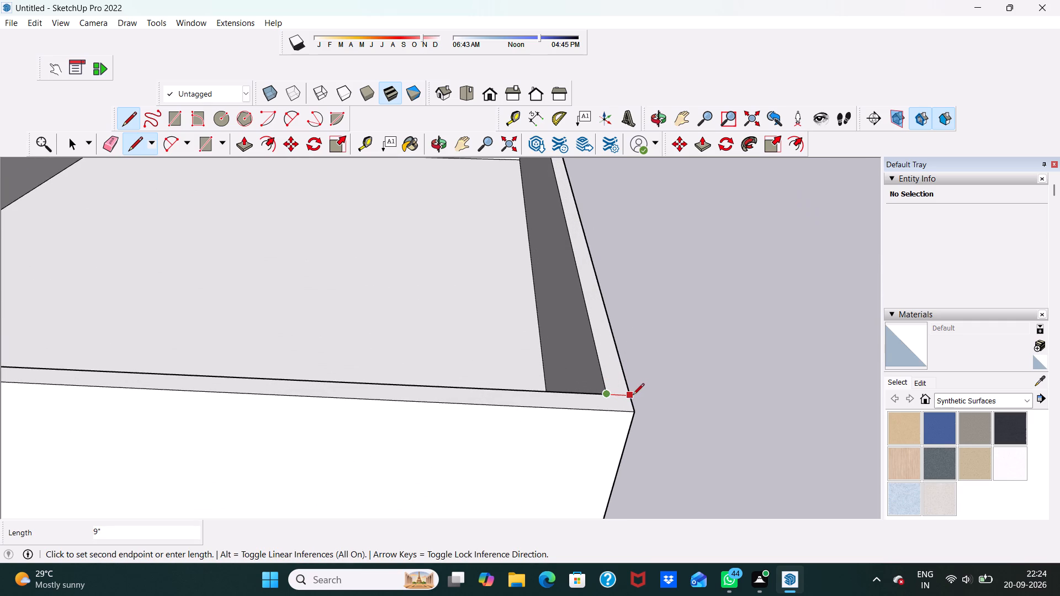
left_click(631, 397)
scroll(623, 380, "down", 5)
scroll(569, 366, "down", 3)
key("space")
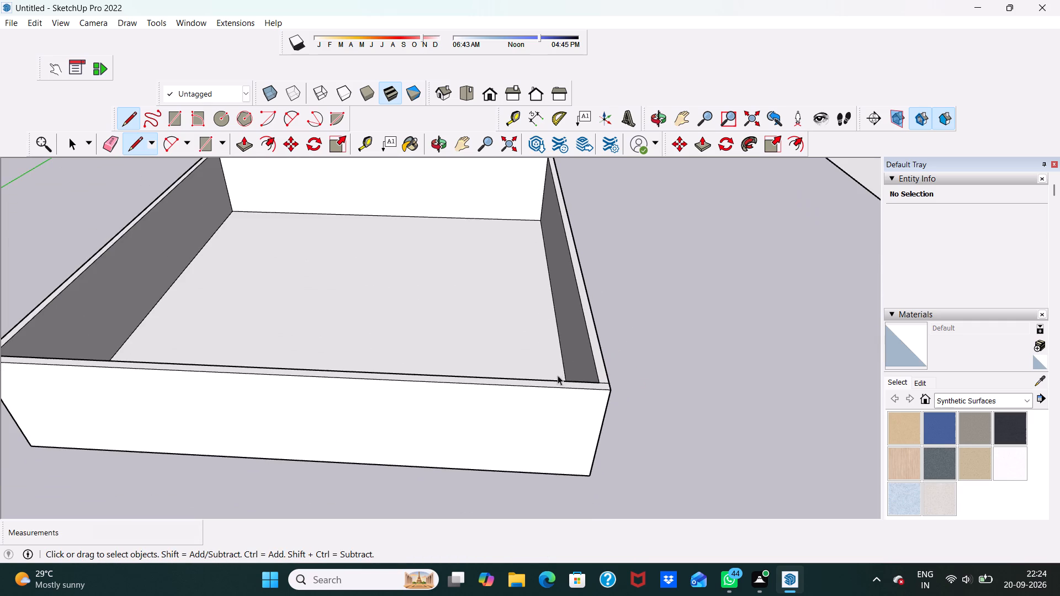
scroll(543, 365, "down", 5)
scroll(475, 228, "up", 7)
scroll(477, 206, "down", 5)
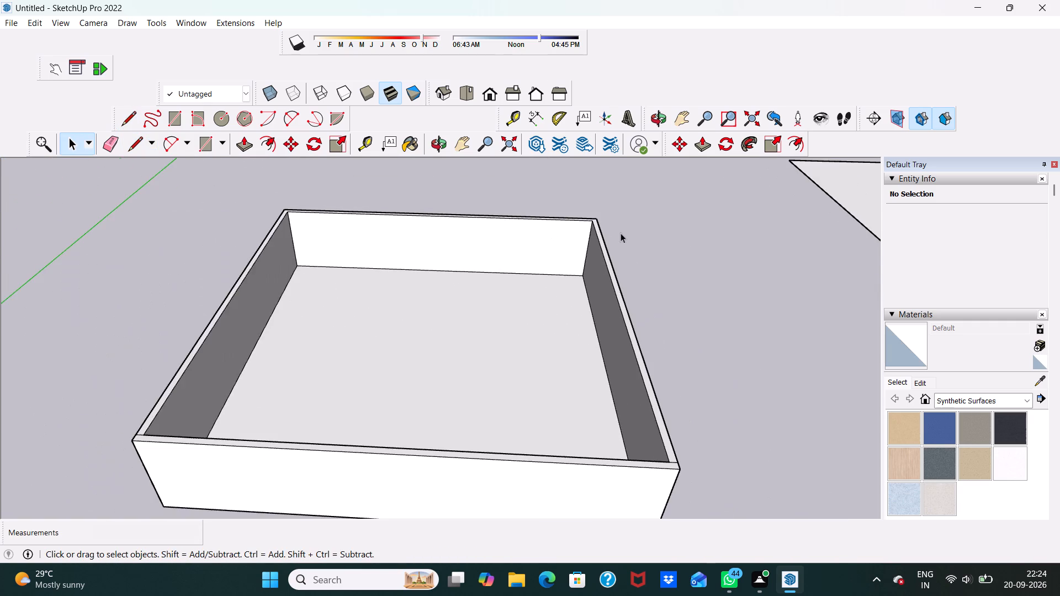
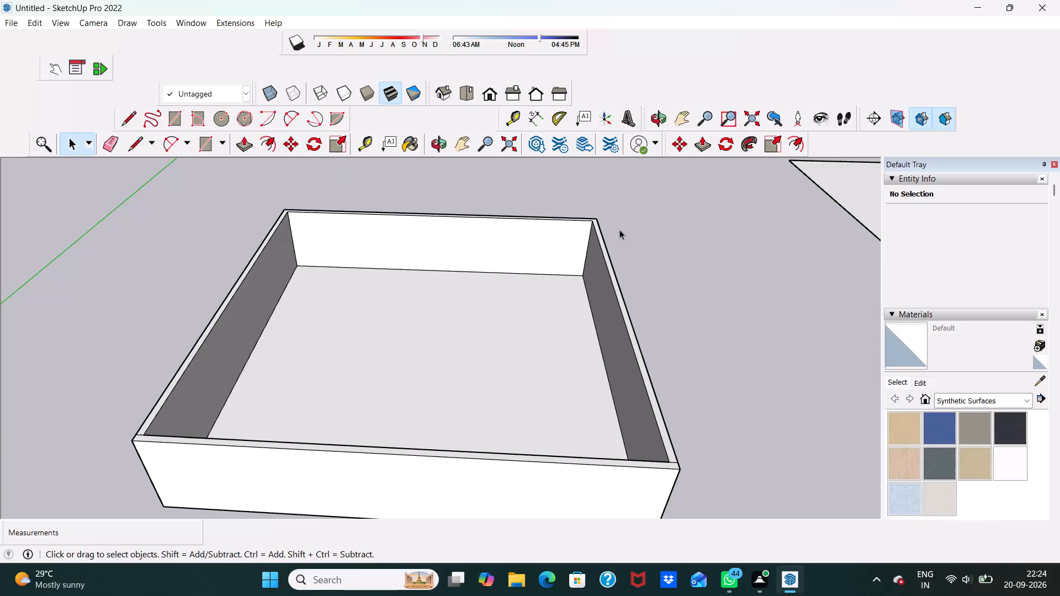
Draw a rectangle about 1' 2 9/16" by 9" across the wall top of the side wall beside the green axis.
scroll(619, 230, "down", 5)
scroll(372, 272, "up", 3)
scroll(405, 204, "up", 3)
scroll(404, 204, "down", 2)
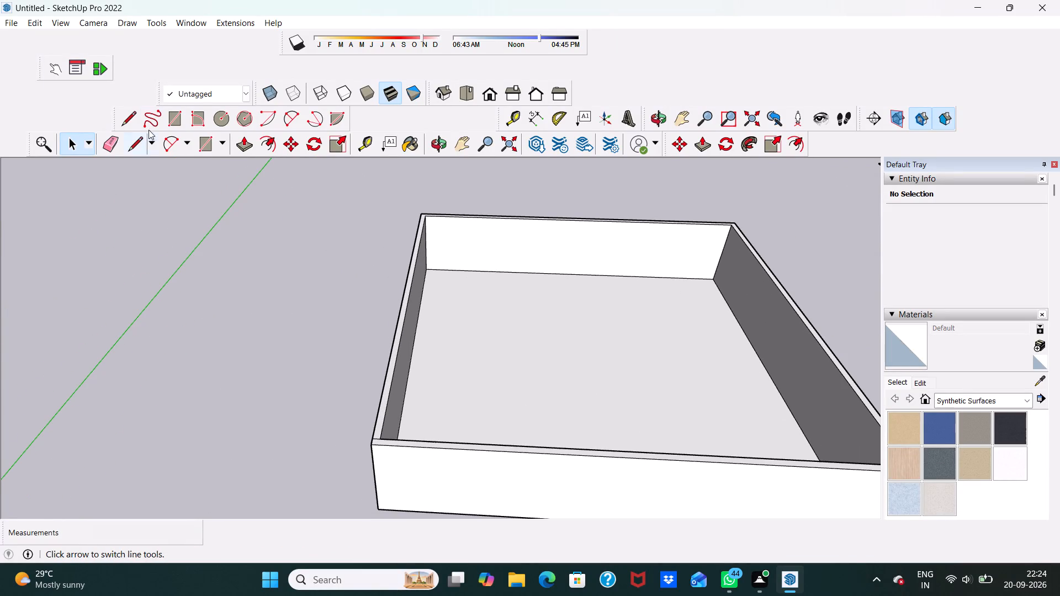
left_click(175, 119)
scroll(406, 302, "down", 1)
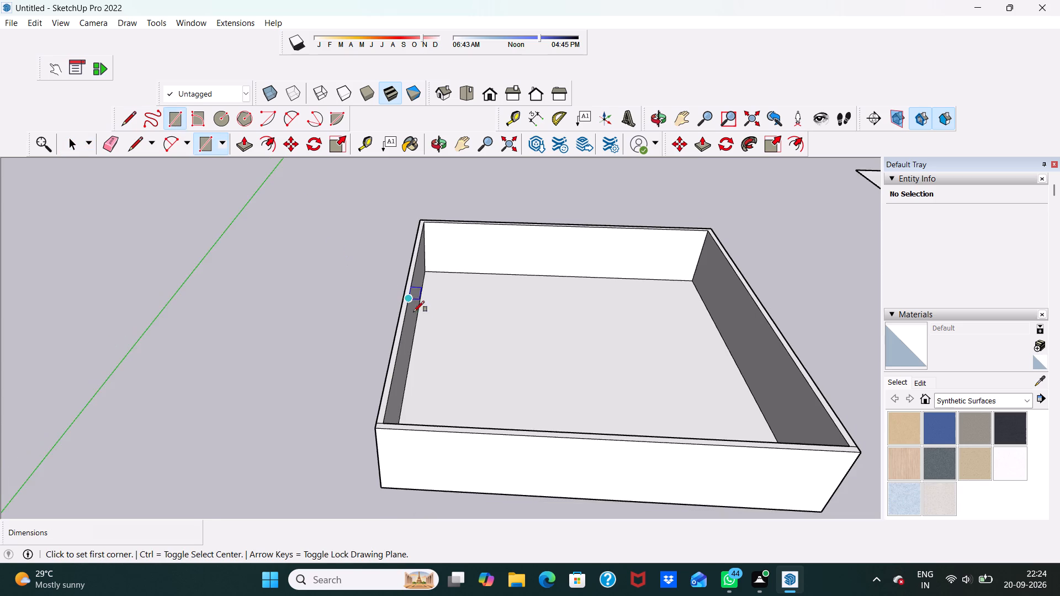
scroll(403, 352, "up", 5)
scroll(421, 305, "up", 6)
scroll(367, 317, "up", 5)
scroll(367, 317, "down", 9)
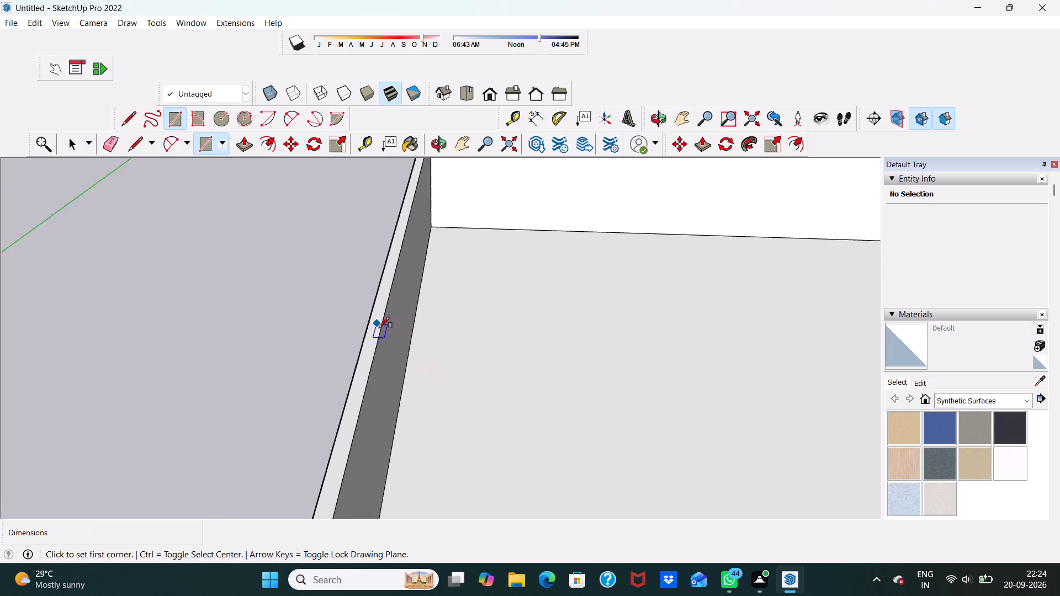
scroll(379, 328, "down", 2)
scroll(352, 394, "down", 9)
scroll(354, 396, "up", 9)
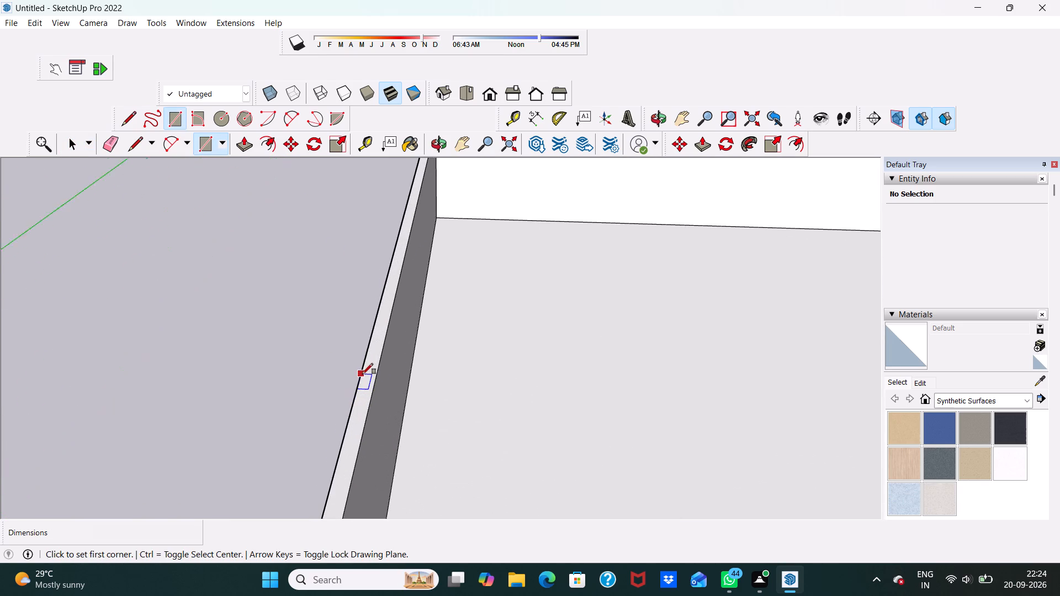
scroll(362, 374, "up", 2)
left_click(359, 375)
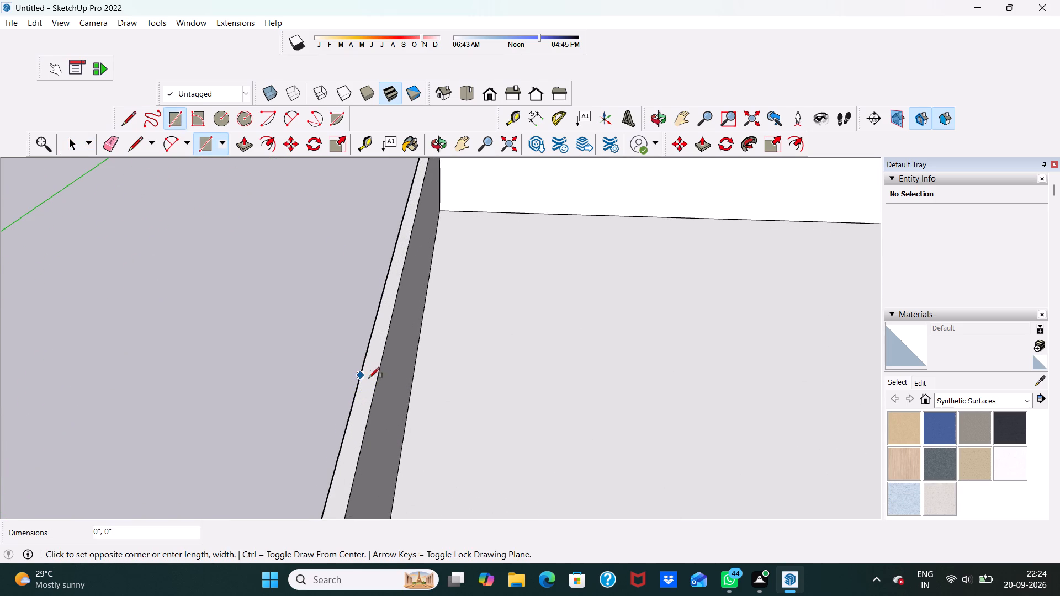
left_click(374, 393)
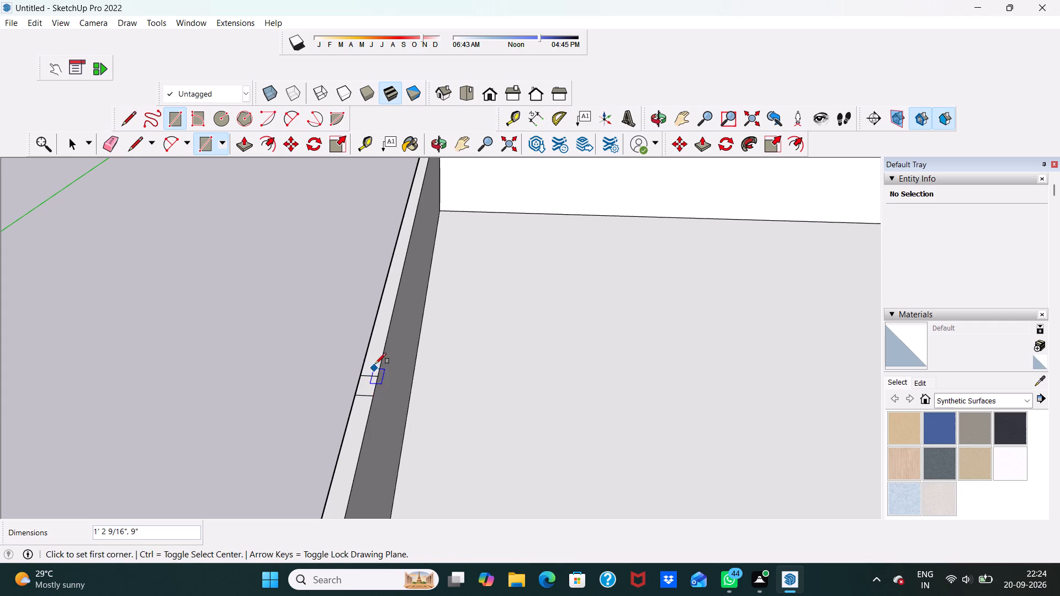
Select the small wall-top rectangle with its edges and copy it about 12' 11 1/2" along the side wall toward the back.
scroll(472, 323, "down", 6)
key("space")
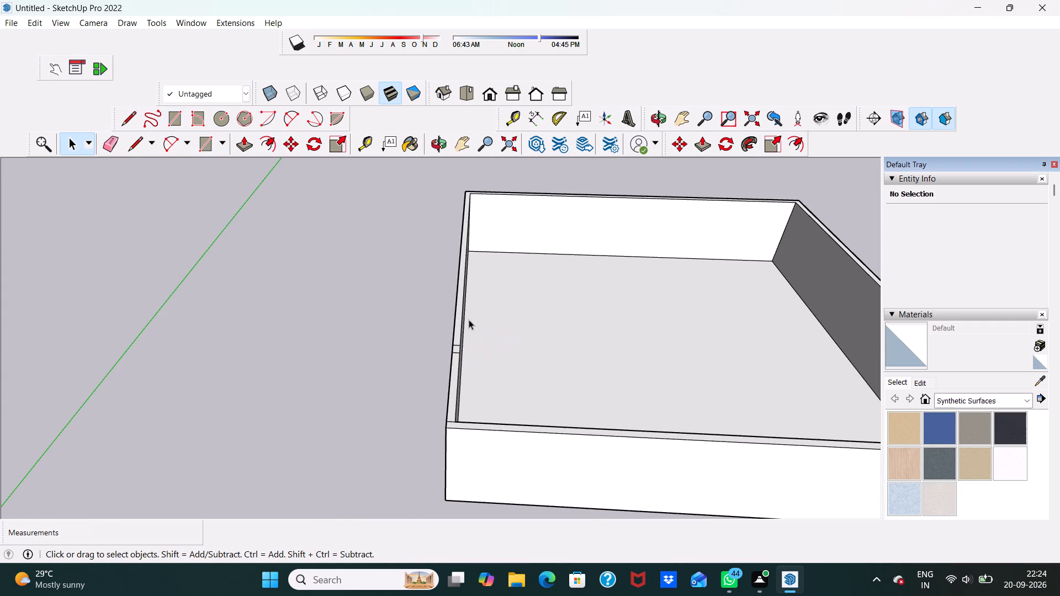
scroll(470, 323, "up", 6)
scroll(428, 375, "down", 1)
scroll(412, 387, "up", 4)
double_click(453, 399)
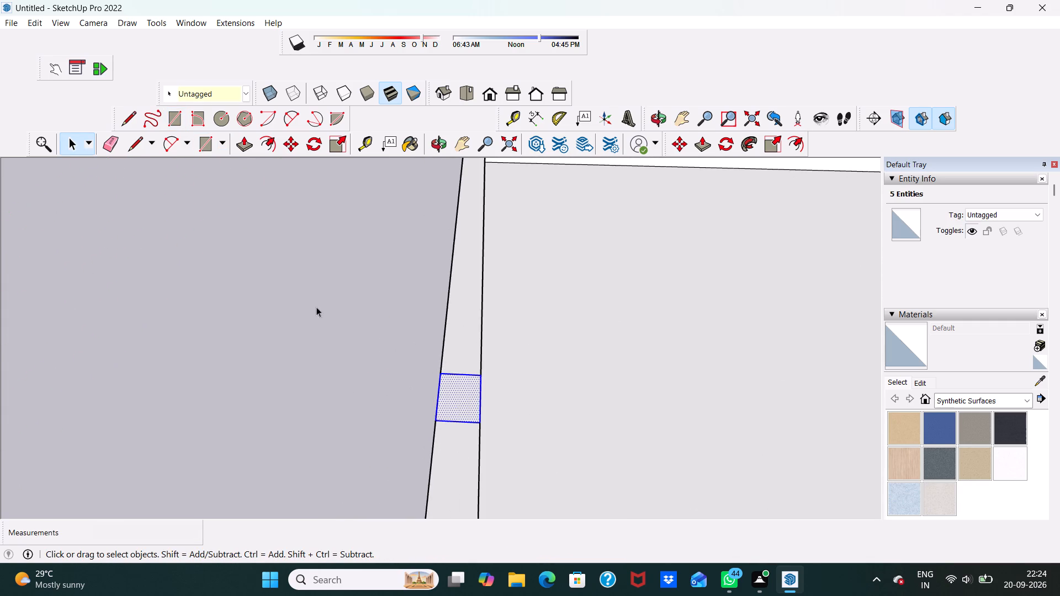
left_click(291, 145)
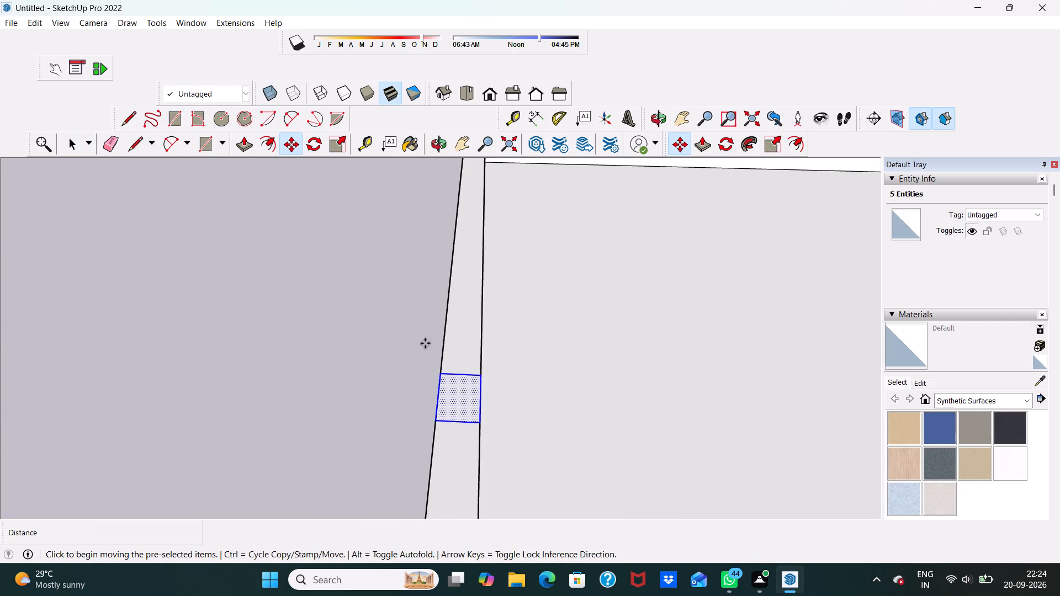
left_click(463, 403)
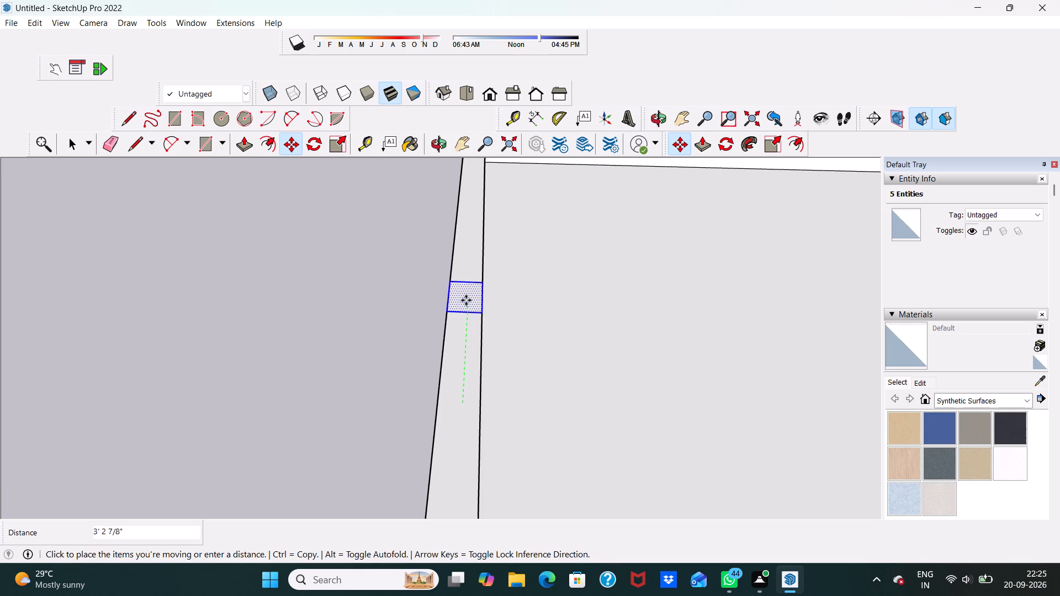
scroll(461, 288, "down", 5)
scroll(465, 247, "up", 2)
scroll(463, 243, "down", 7)
scroll(464, 273, "up", 1)
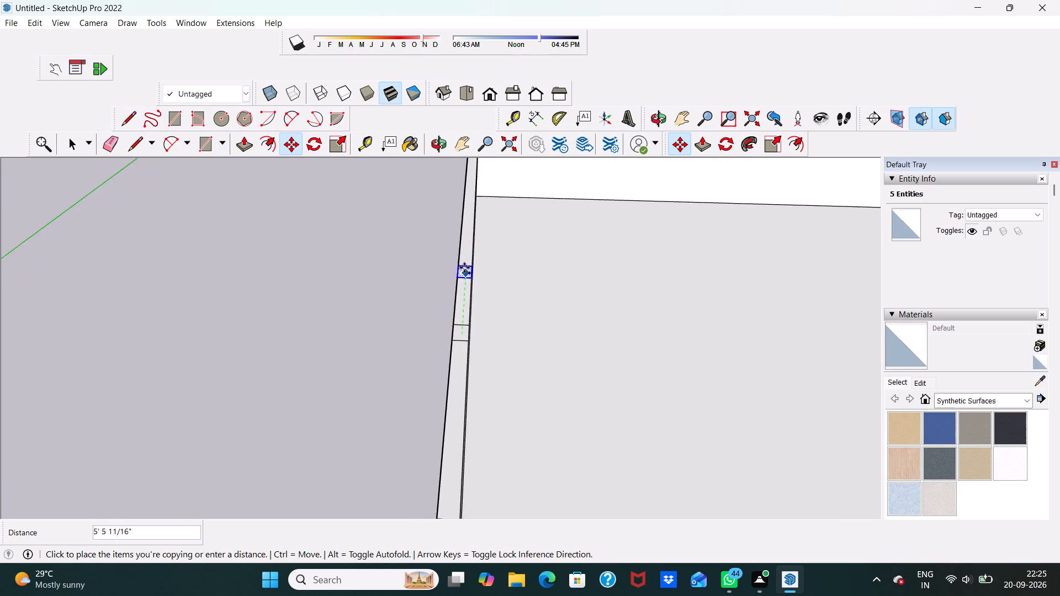
scroll(463, 253, "down", 10)
scroll(457, 186, "up", 6)
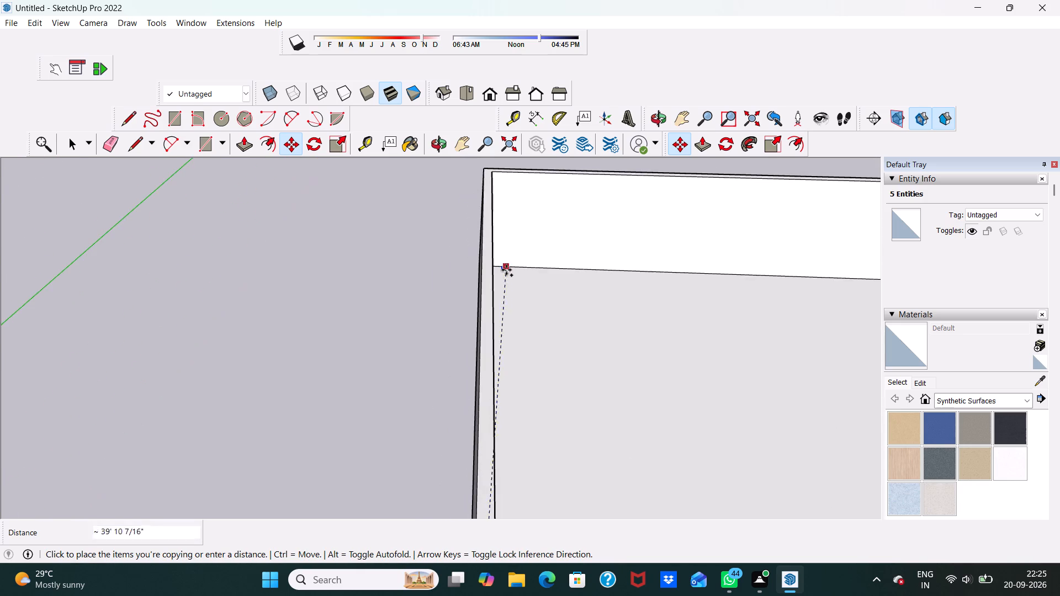
scroll(497, 311, "up", 2)
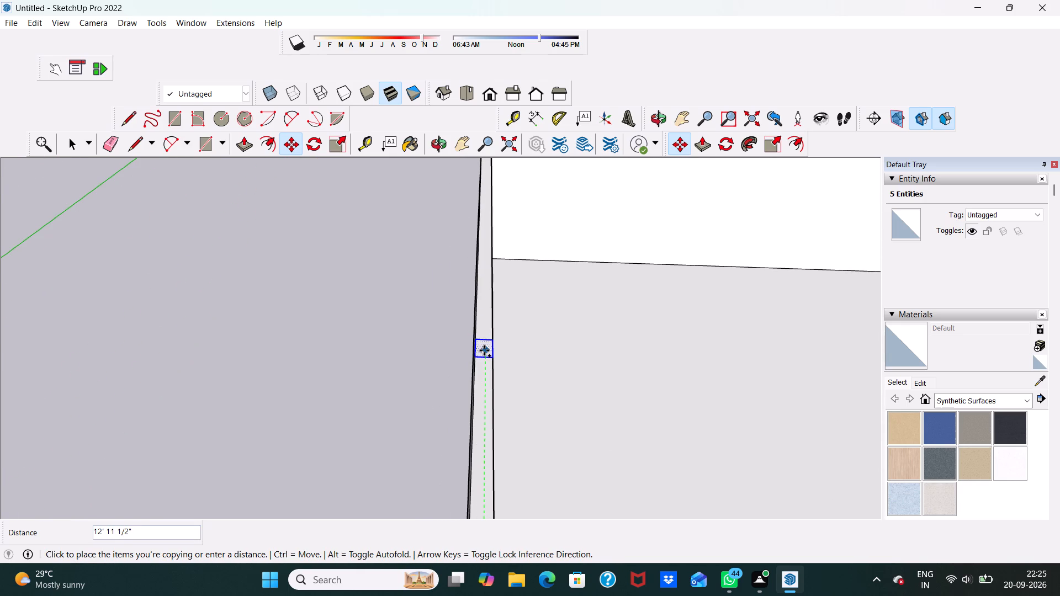
left_click(484, 350)
Copy the new rectangle about 19' 4" further along the same wall top, close to the back corner.
left_click(484, 346)
scroll(481, 260, "down", 3)
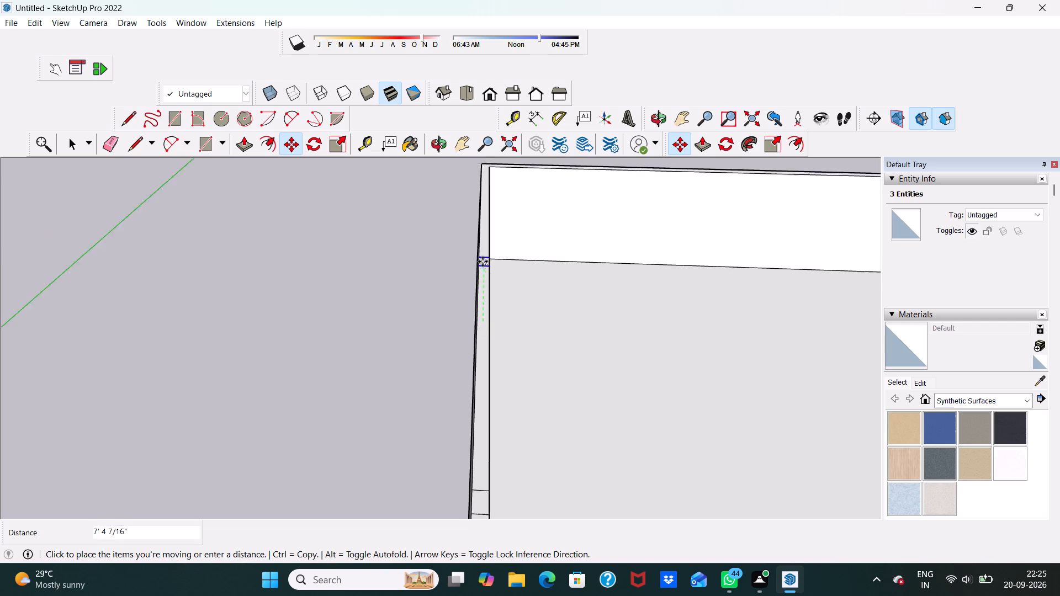
scroll(483, 262, "down", 7)
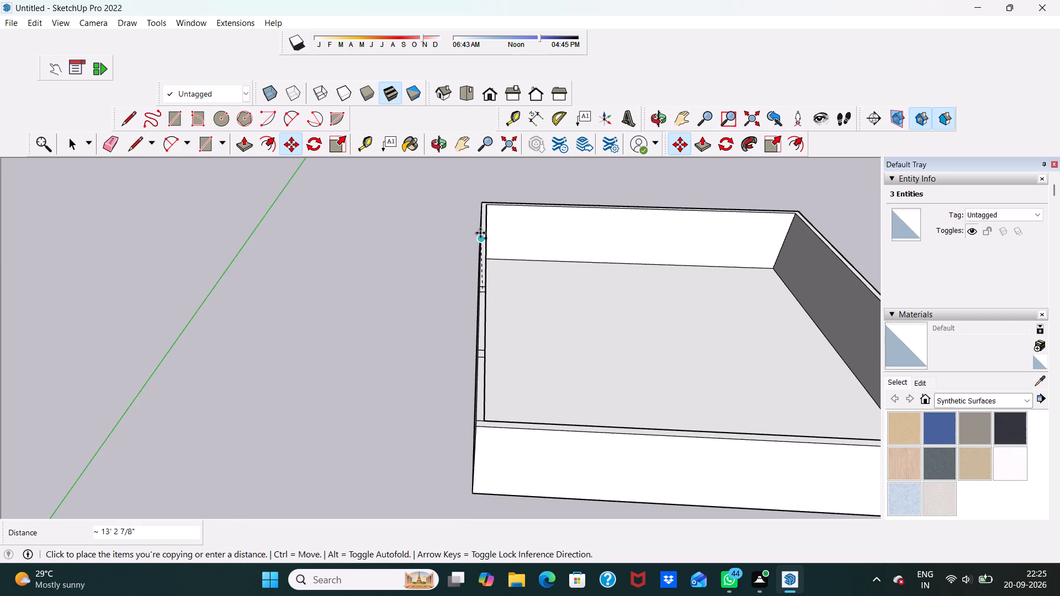
scroll(482, 231, "up", 14)
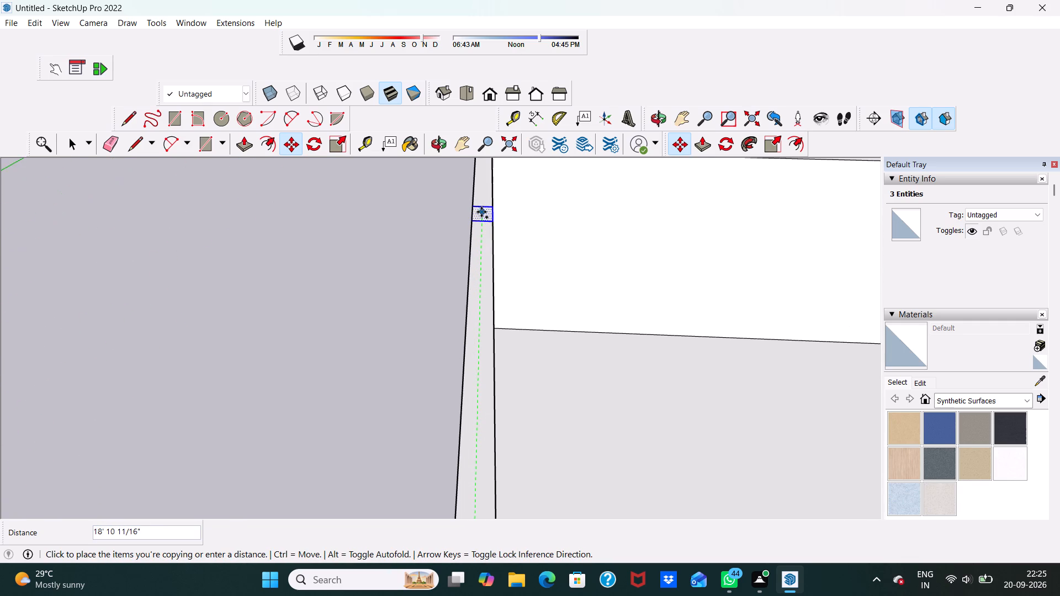
scroll(481, 212, "down", 5)
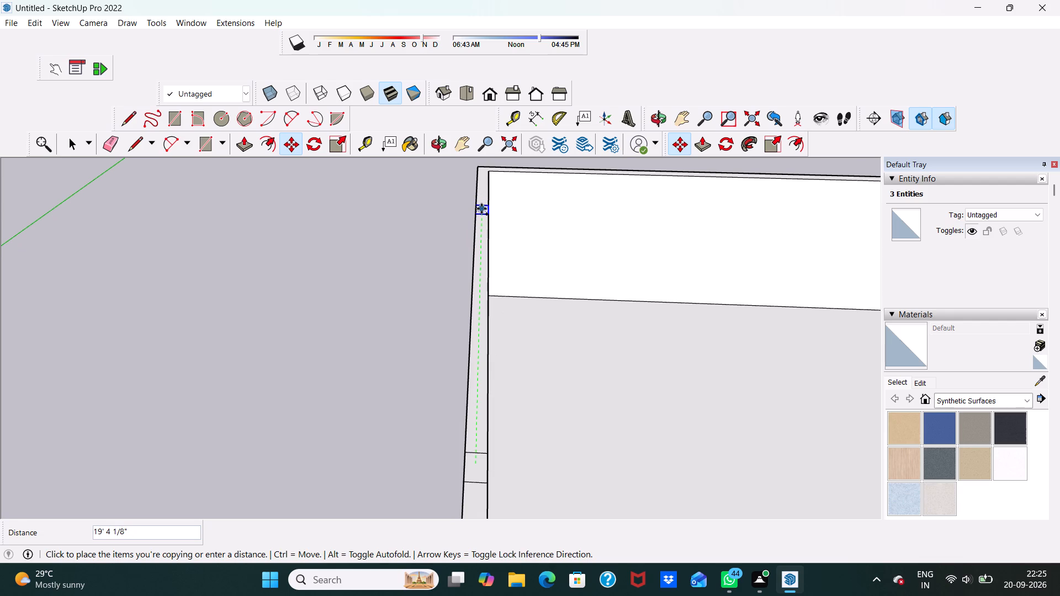
left_click(481, 209)
scroll(490, 217, "down", 3)
key("space")
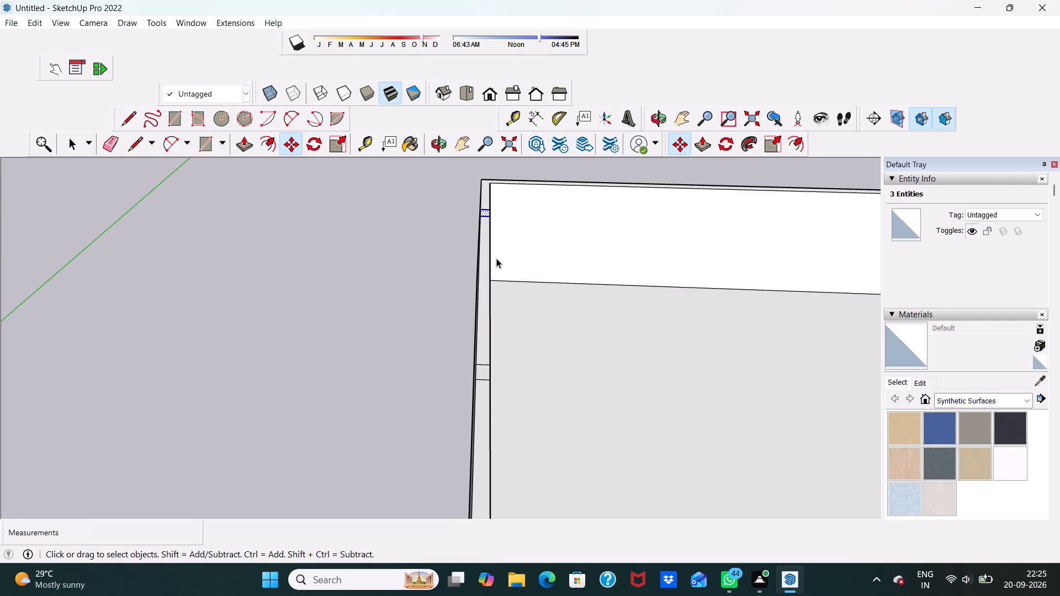
Examine the original box and its divided side wall top from several angles.
key("space")
left_click(483, 297)
scroll(476, 294, "down", 6)
middle_click_drag(479, 299, 415, 161)
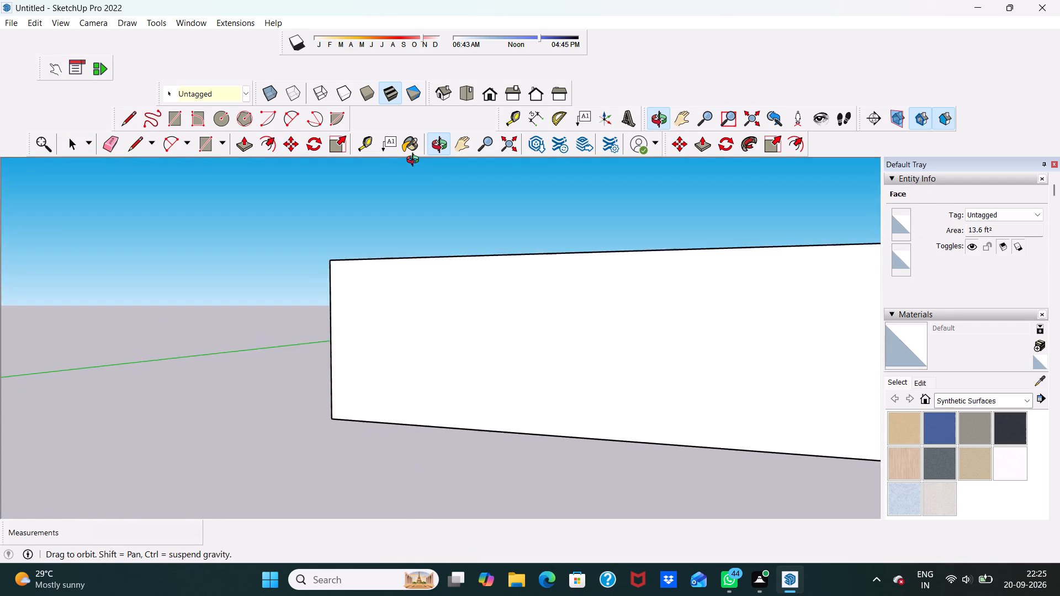
middle_click_drag(415, 161, 411, 236)
scroll(411, 236, "up", 1)
scroll(455, 289, "down", 4)
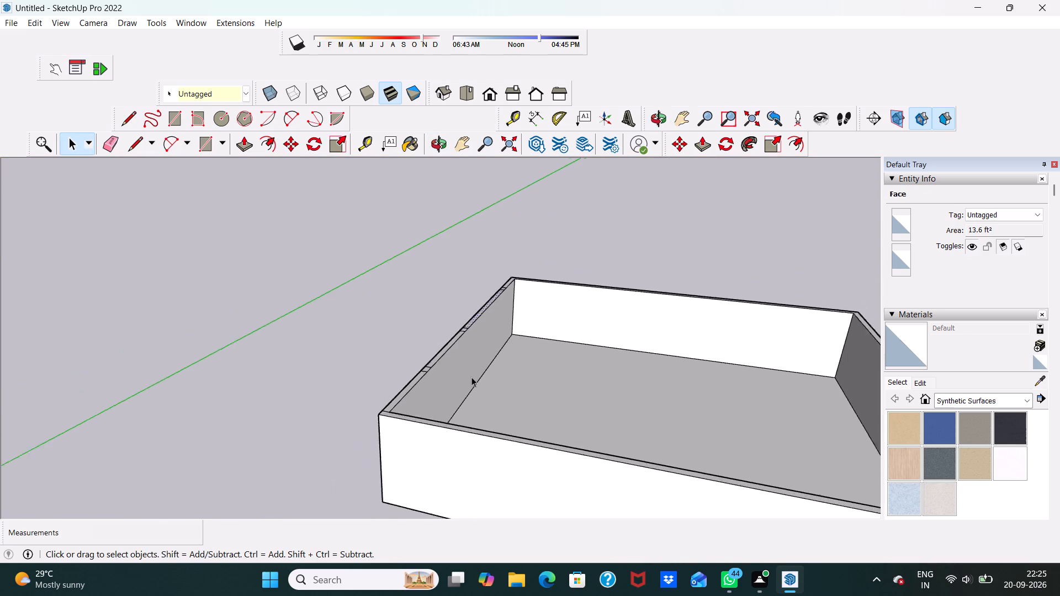
scroll(471, 377, "down", 1)
middle_click_drag(471, 377, 578, 347)
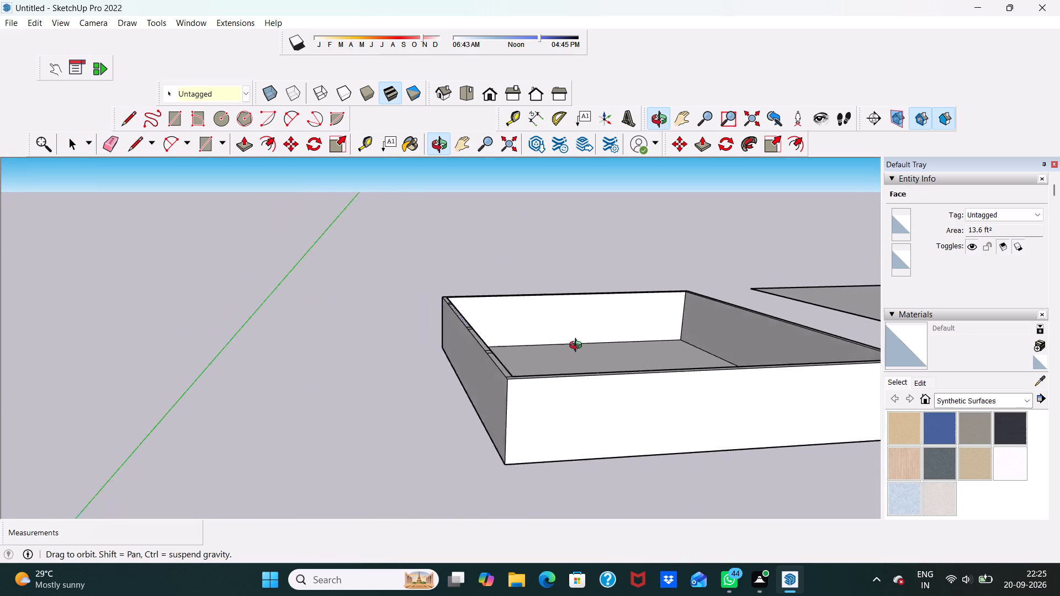
middle_click_drag(578, 347, 553, 348)
middle_click(553, 348)
middle_click(553, 348)
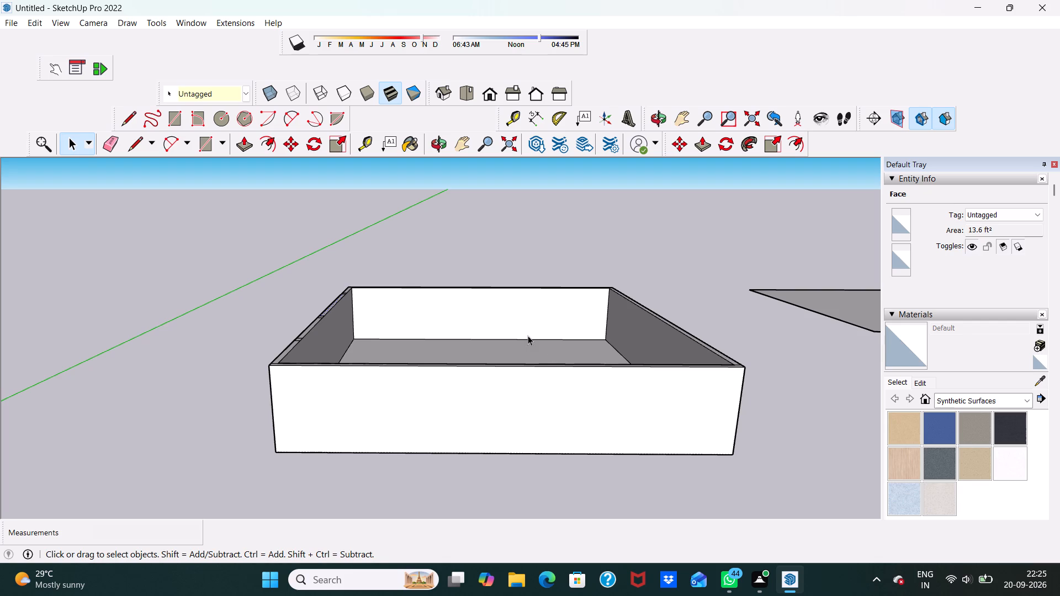
scroll(521, 335, "up", 4)
scroll(426, 342, "down", 9)
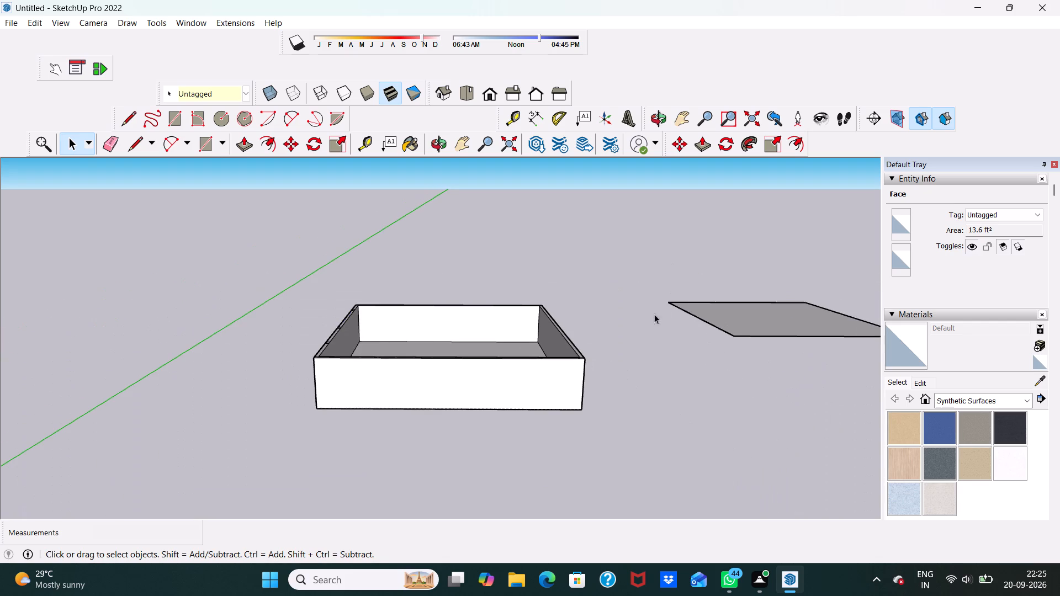
middle_click_drag(576, 321, 365, 344)
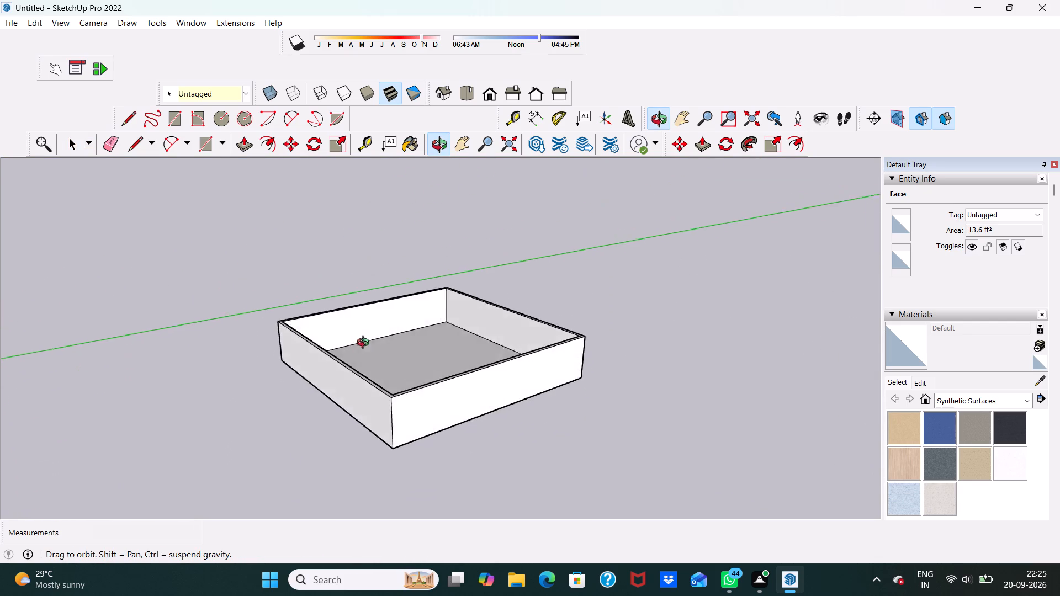
middle_click_drag(365, 344, 676, 354)
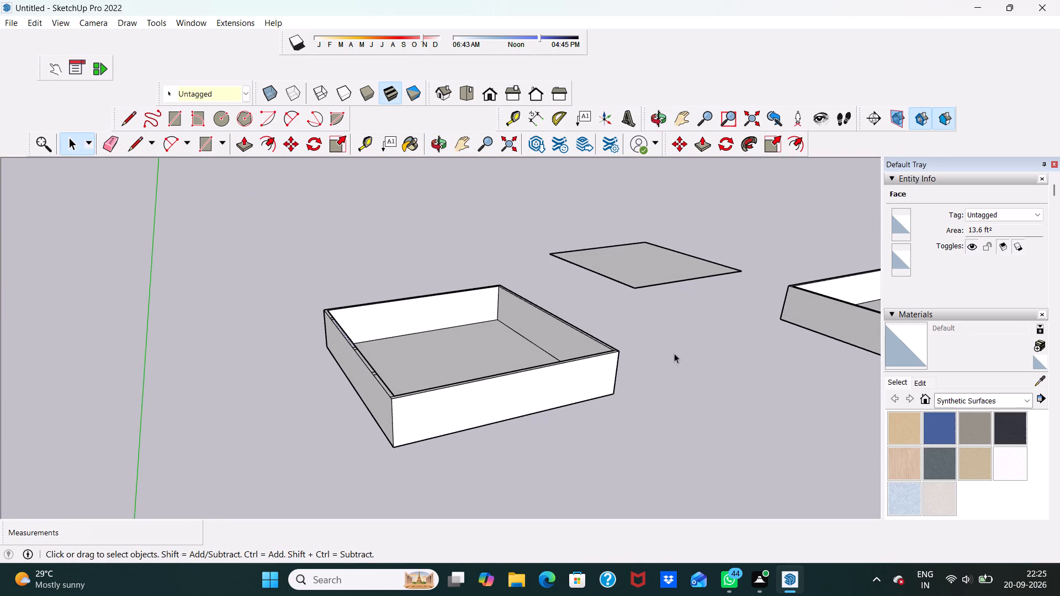
scroll(593, 334, "up", 3)
scroll(566, 324, "down", 6)
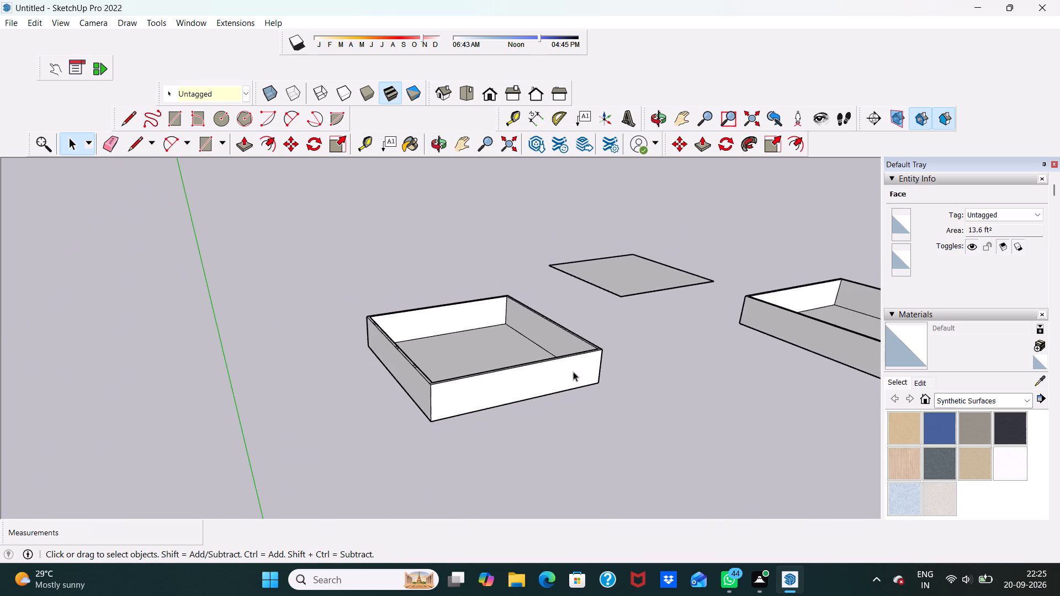
middle_click_drag(560, 382, 468, 456)
scroll(468, 456, "up", 9)
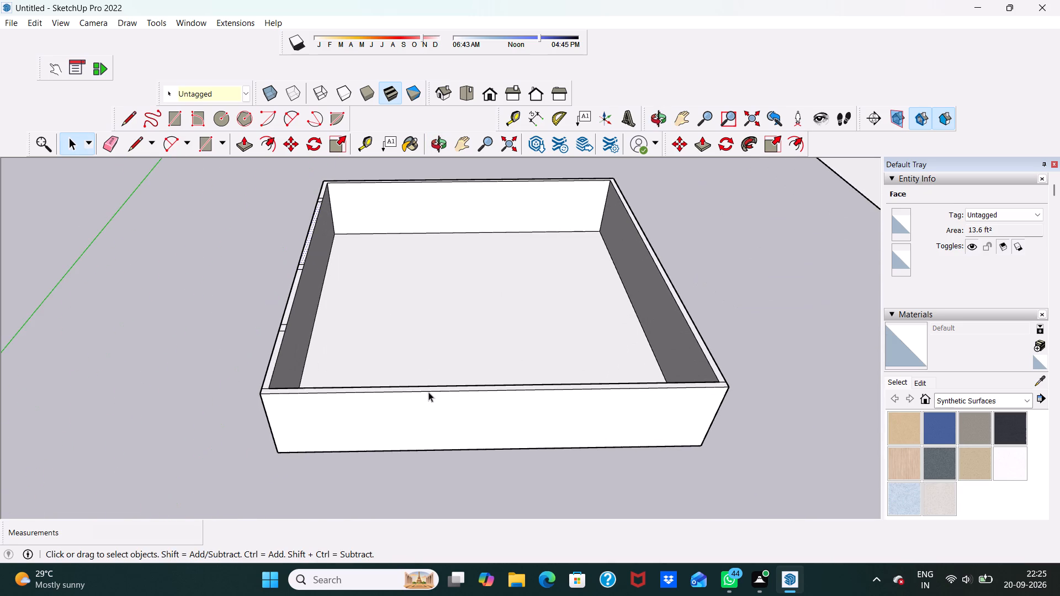
Push the front wall's full top face down 3' with Push/Pull.
left_click(426, 385)
scroll(423, 384, "up", 6)
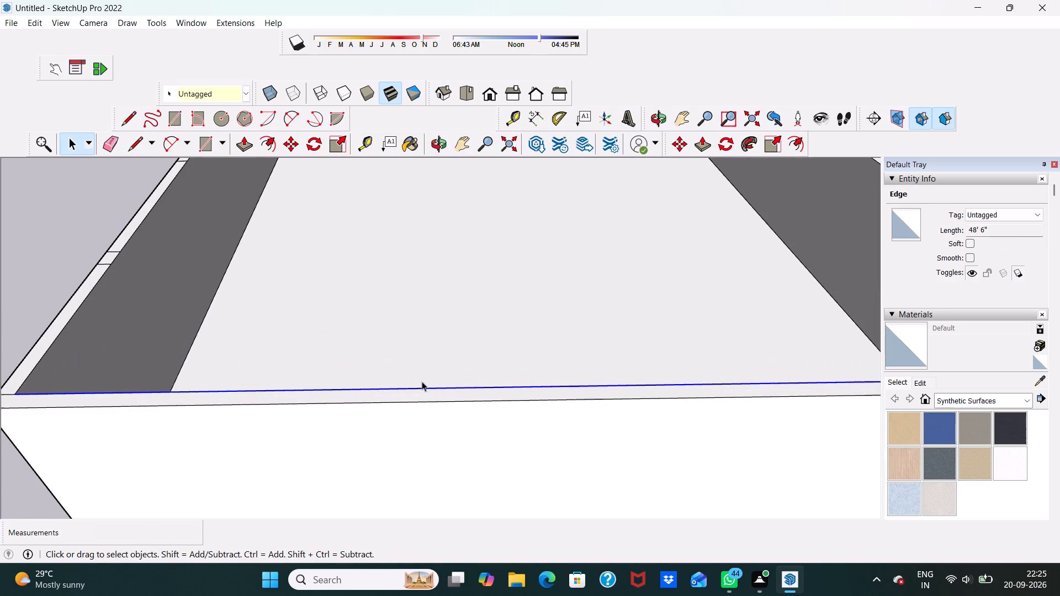
double_click(416, 396)
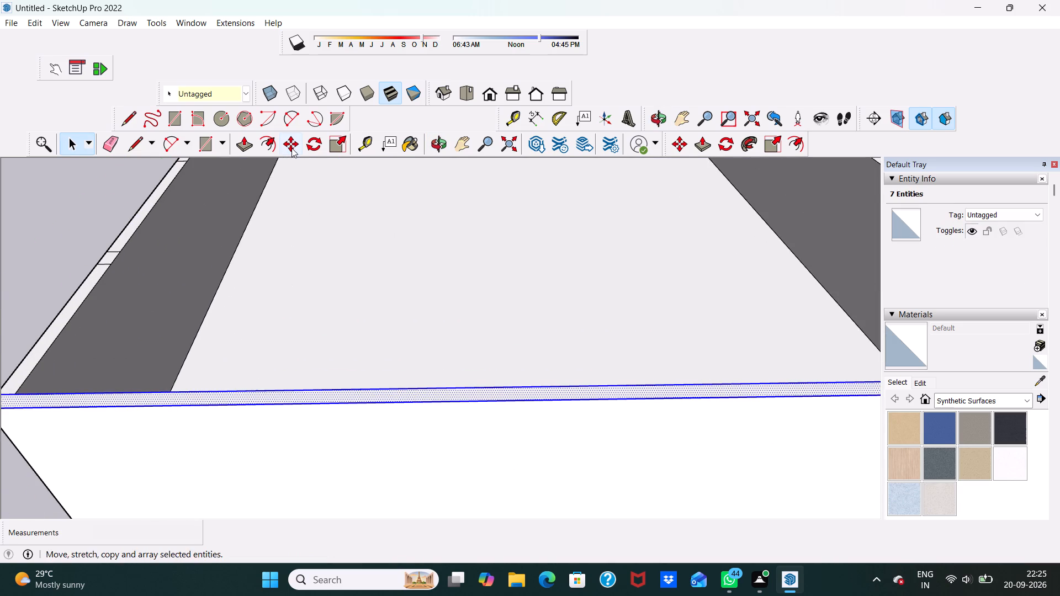
left_click(243, 142)
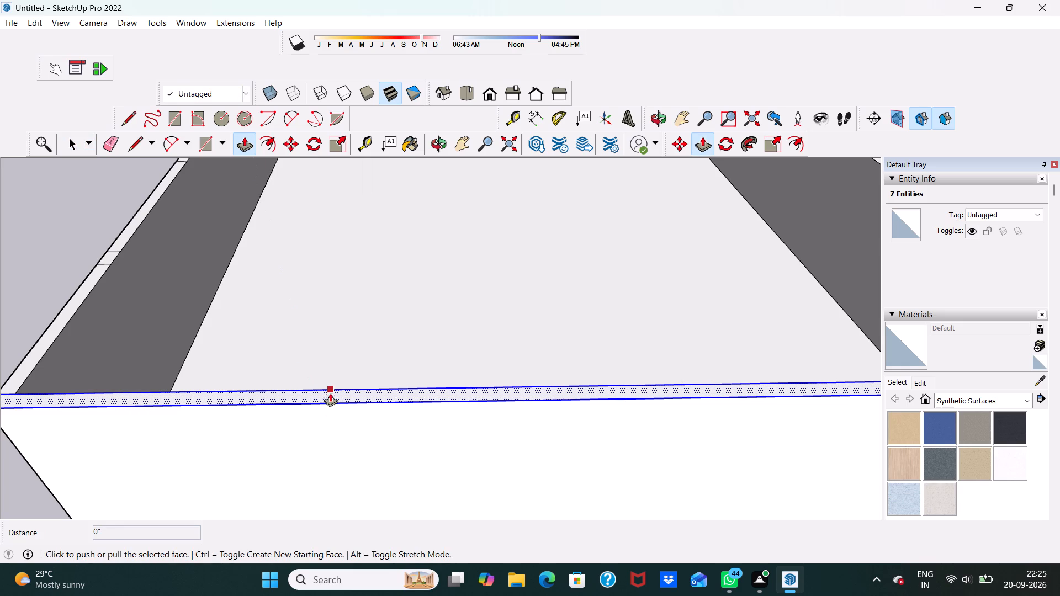
left_click_drag(330, 390, 348, 423)
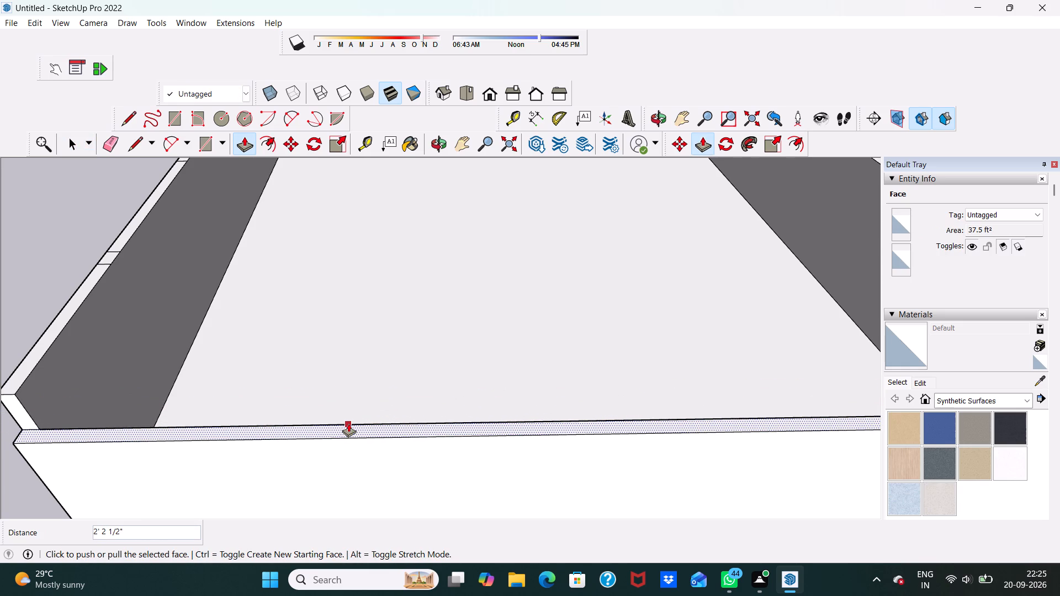
key("4")
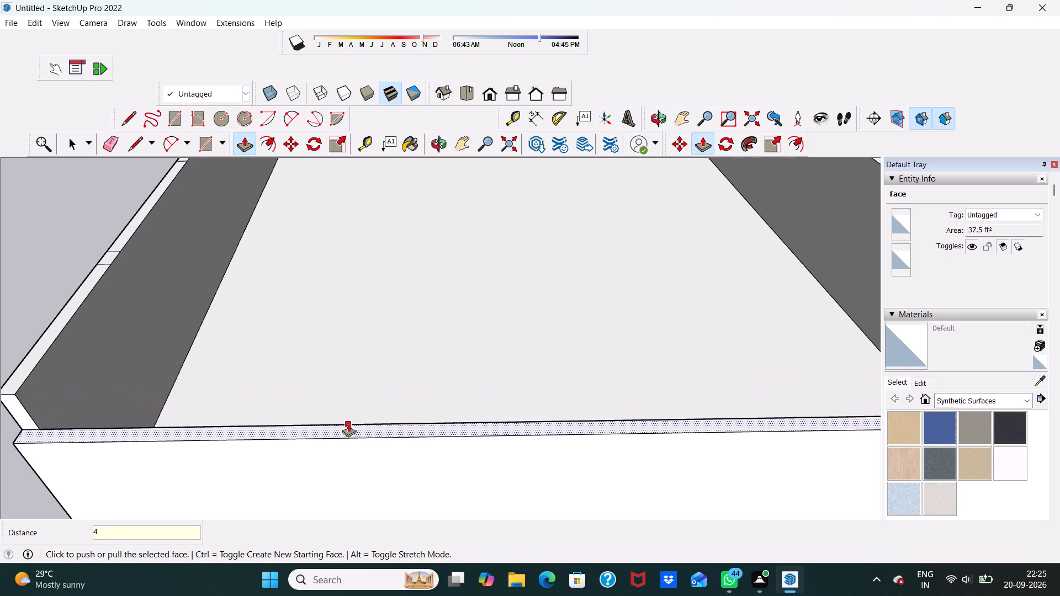
key("BackSpace")
type("3'")
key("Return")
Push the side wall's top section between the lowered front wall and the nearest small rectangle down 3'.
scroll(348, 423, "down", 8)
middle_click_drag(467, 382, 499, 354)
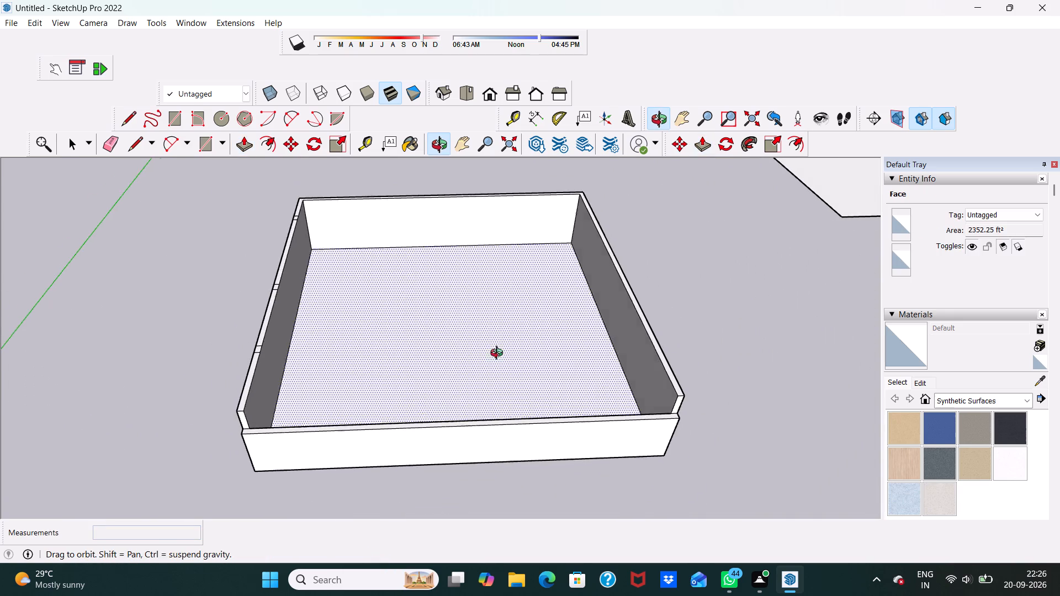
middle_click_drag(499, 354, 729, 338)
scroll(533, 393, "up", 5)
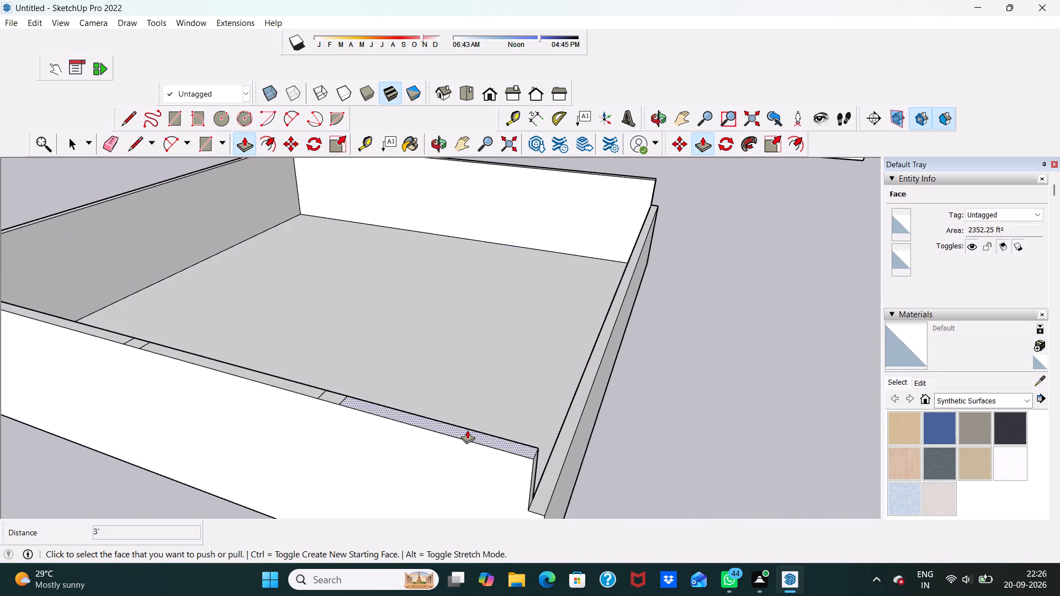
left_click(467, 430)
type("3'")
key("Return")
scroll(479, 451, "down", 6)
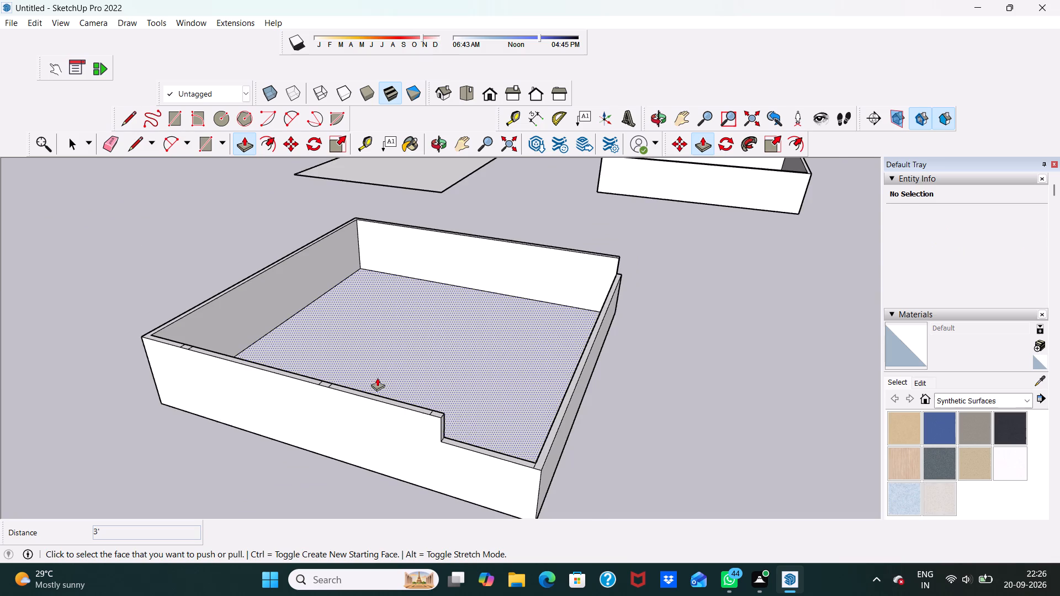
Push the side wall's top section between the first and second small rectangles down 3' with Push/Pull.
scroll(269, 349, "up", 6)
left_click(464, 437)
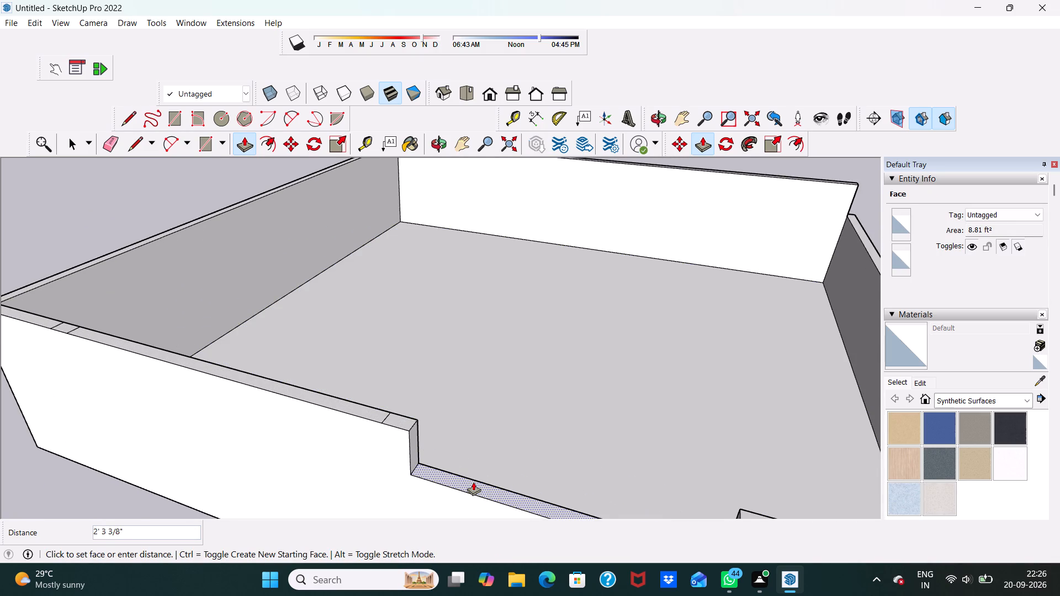
key("3")
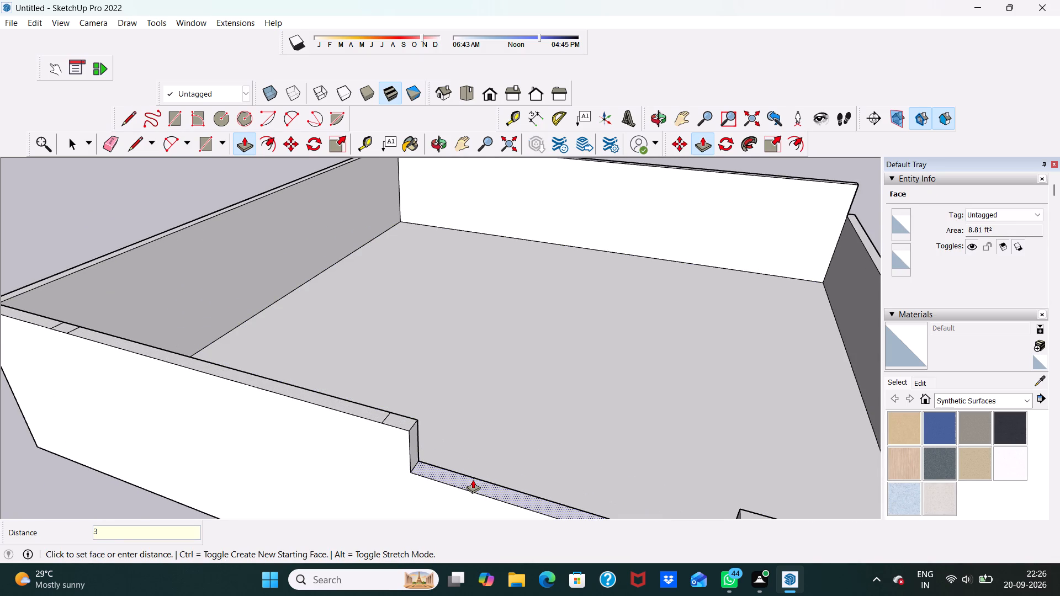
key("apostrophe")
key("Return")
Push the side wall's top section between the second and third small rectangles down 3'.
scroll(462, 292, "down", 7)
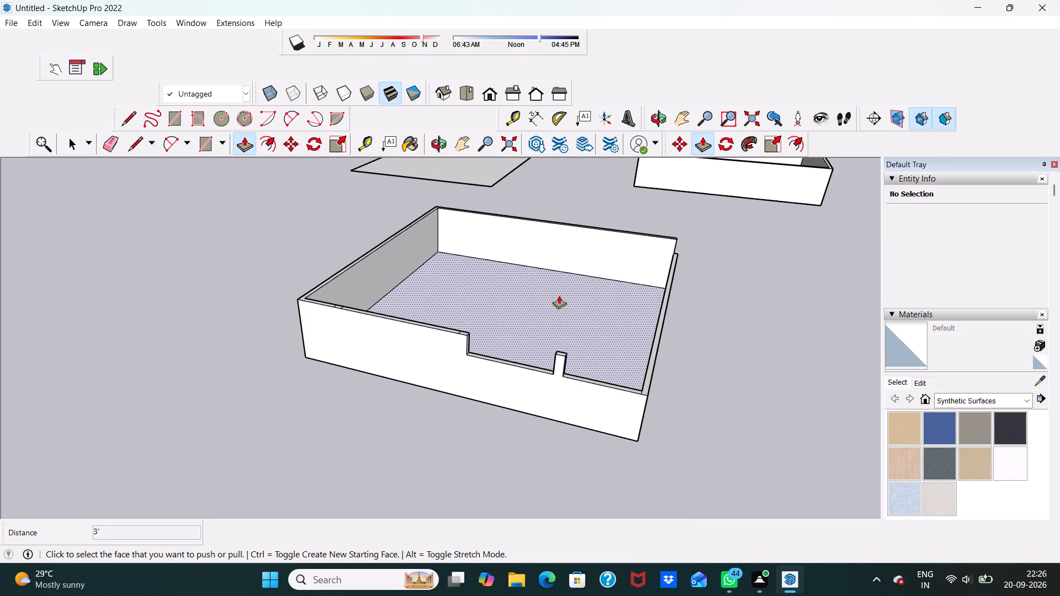
scroll(433, 316, "up", 9)
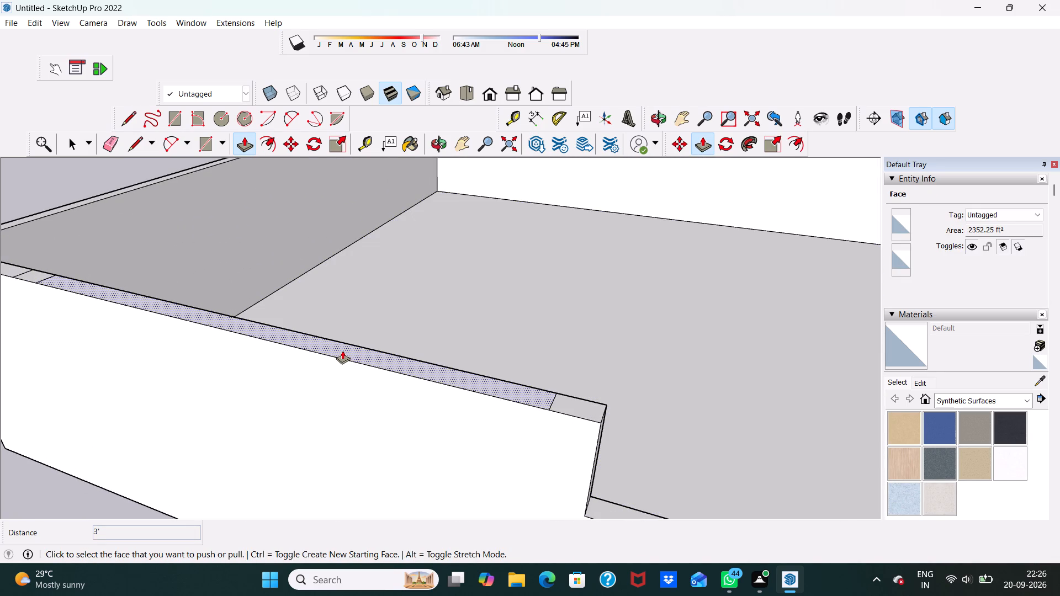
left_click(342, 350)
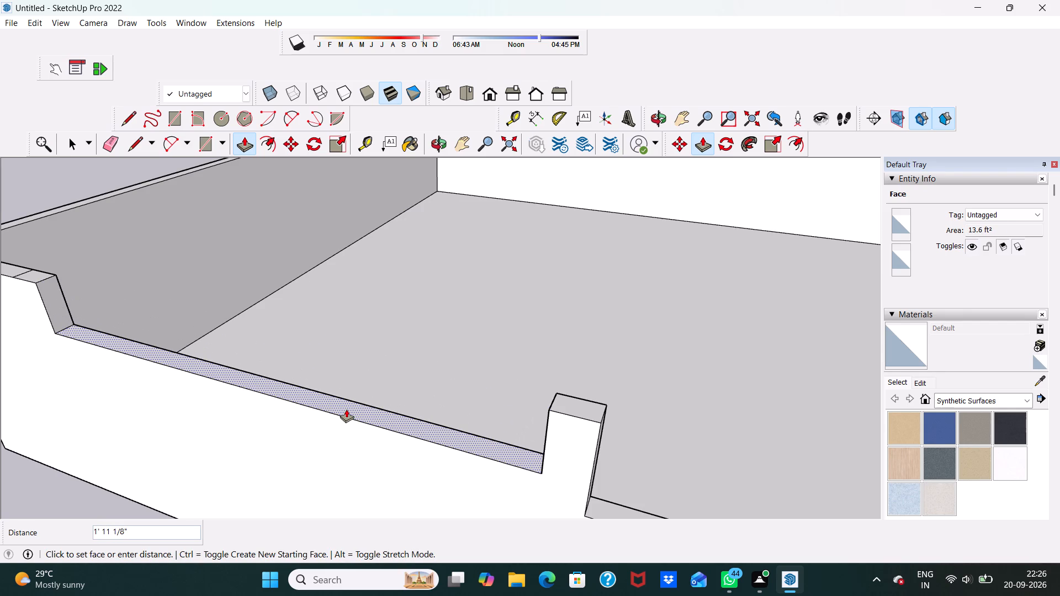
type("3'")
key("Return")
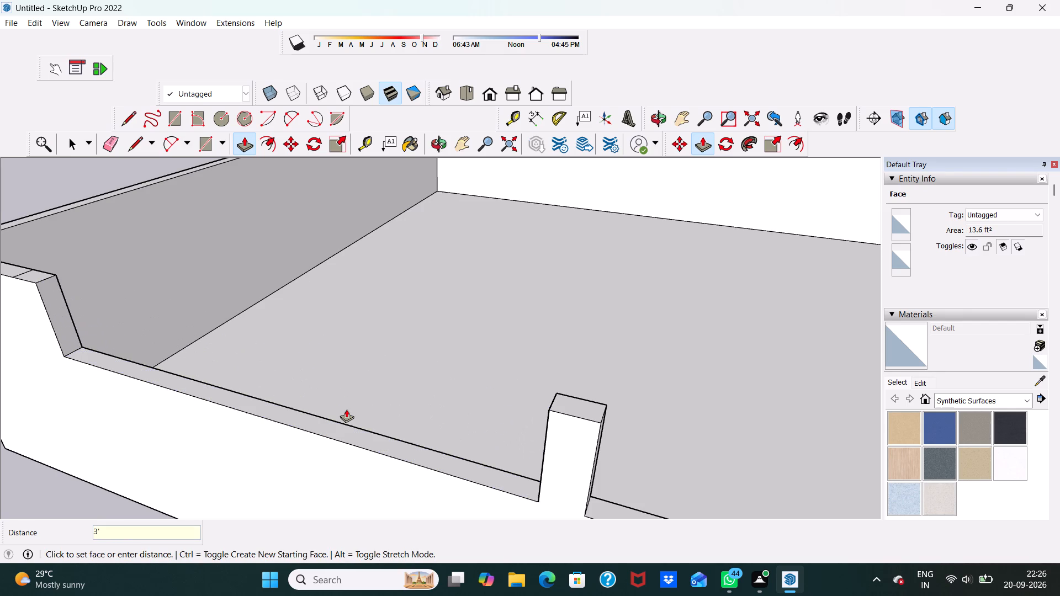
Push the remaining connected wall-top face, running from the third small rectangle around the corner along the other walls, down 3'.
scroll(350, 390, "down", 8)
scroll(188, 326, "up", 5)
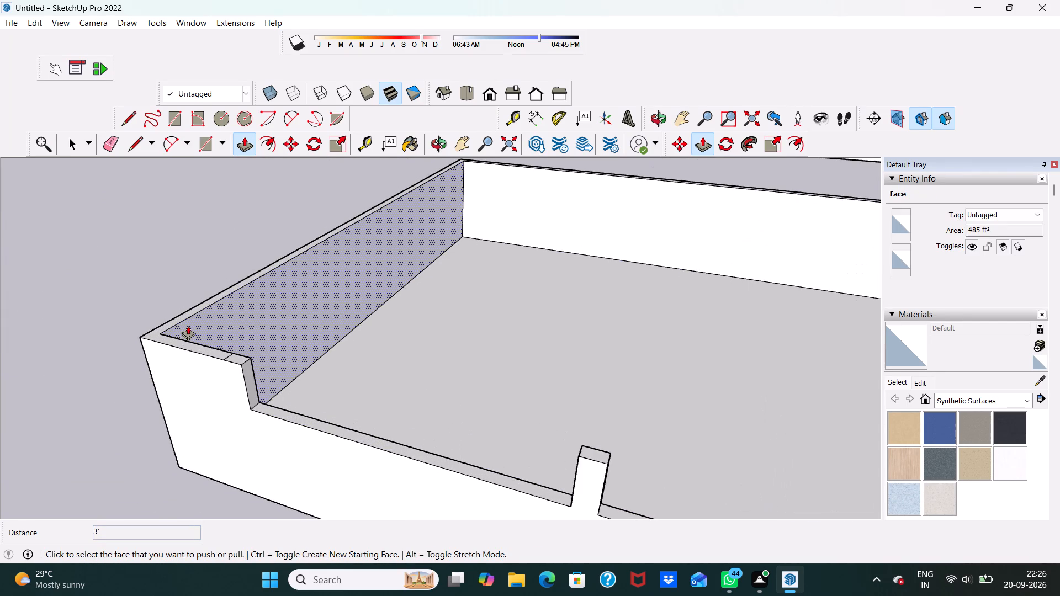
scroll(177, 334, "up", 5)
scroll(167, 343, "down", 6)
scroll(339, 344, "down", 1)
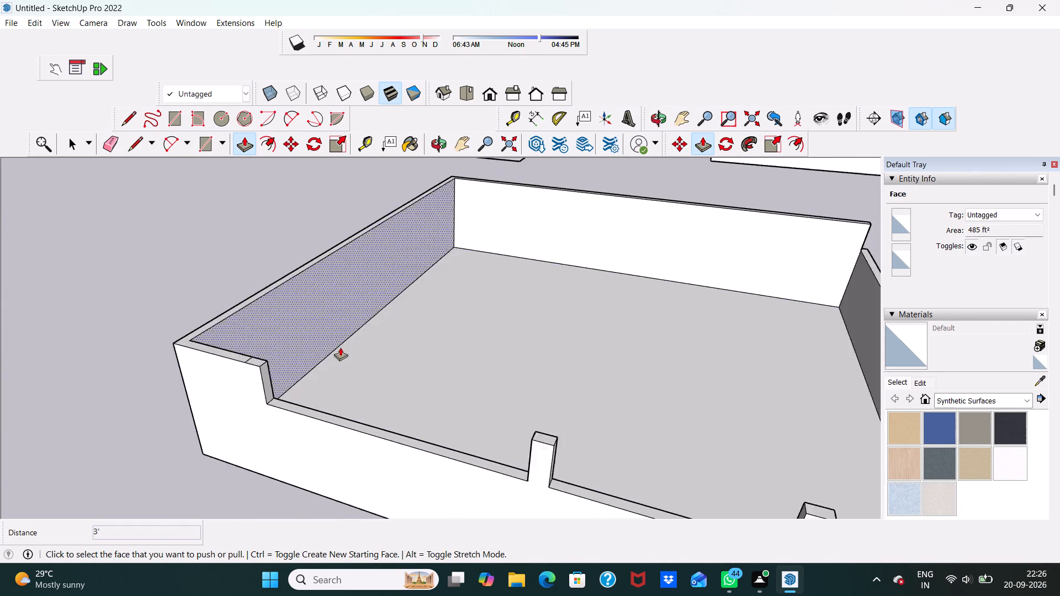
scroll(340, 347, "down", 2)
scroll(250, 341, "up", 3)
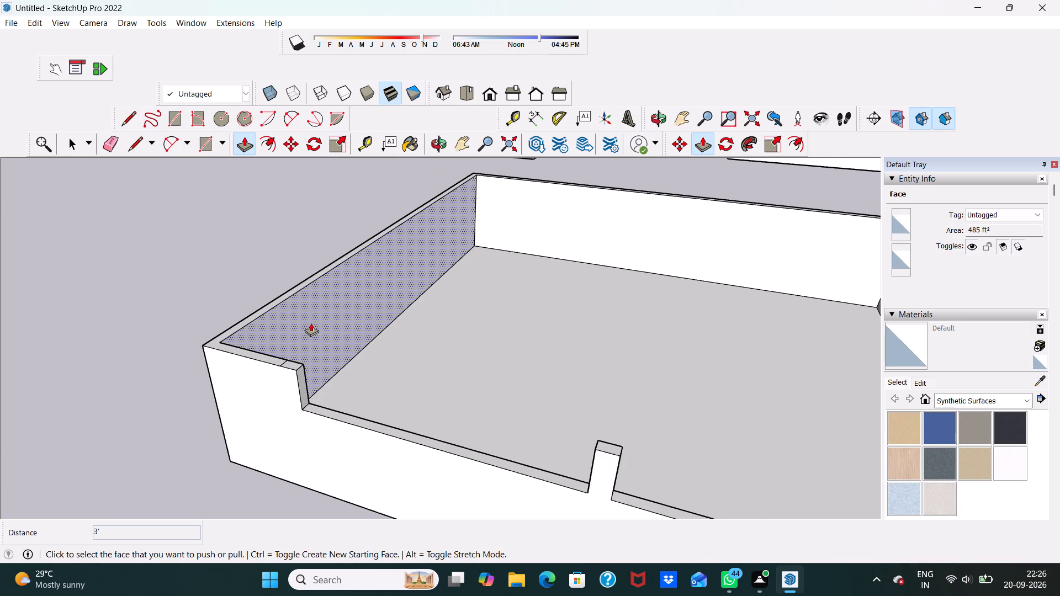
scroll(311, 323, "up", 2)
scroll(310, 326, "down", 3)
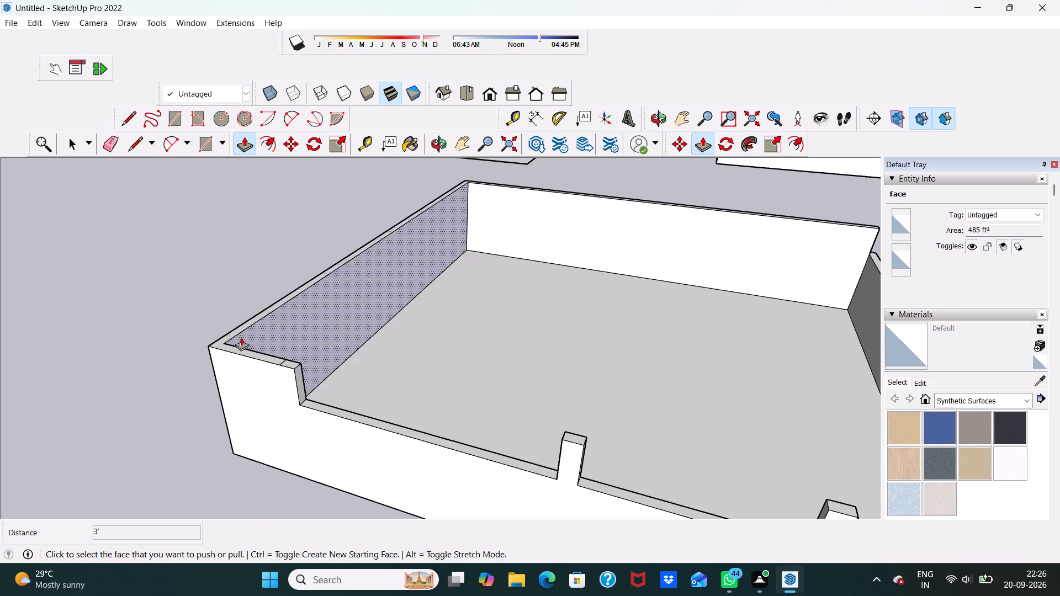
scroll(230, 337, "up", 5)
scroll(226, 337, "down", 5)
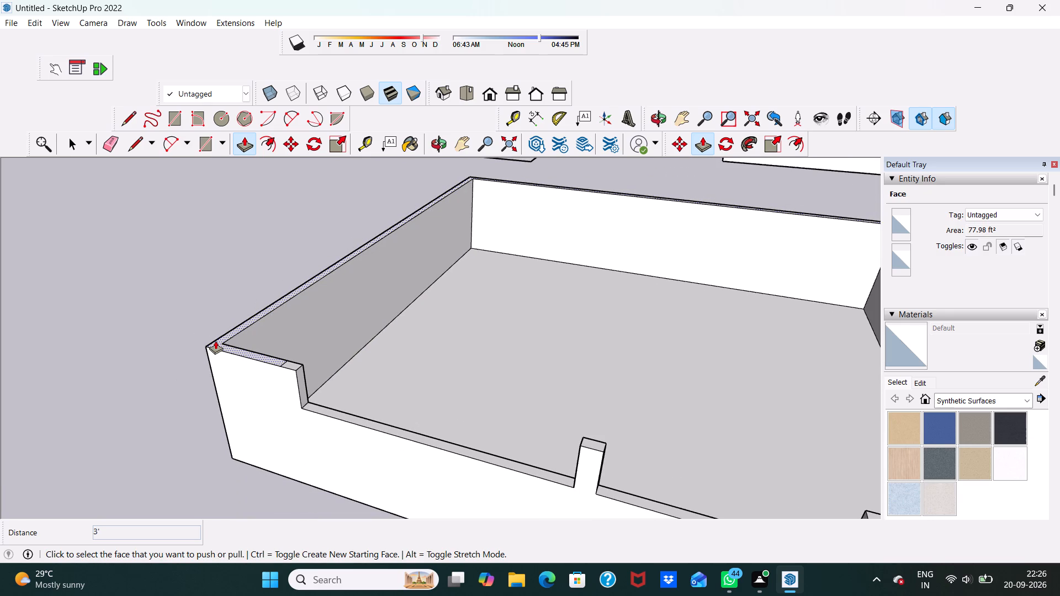
scroll(221, 338, "up", 5)
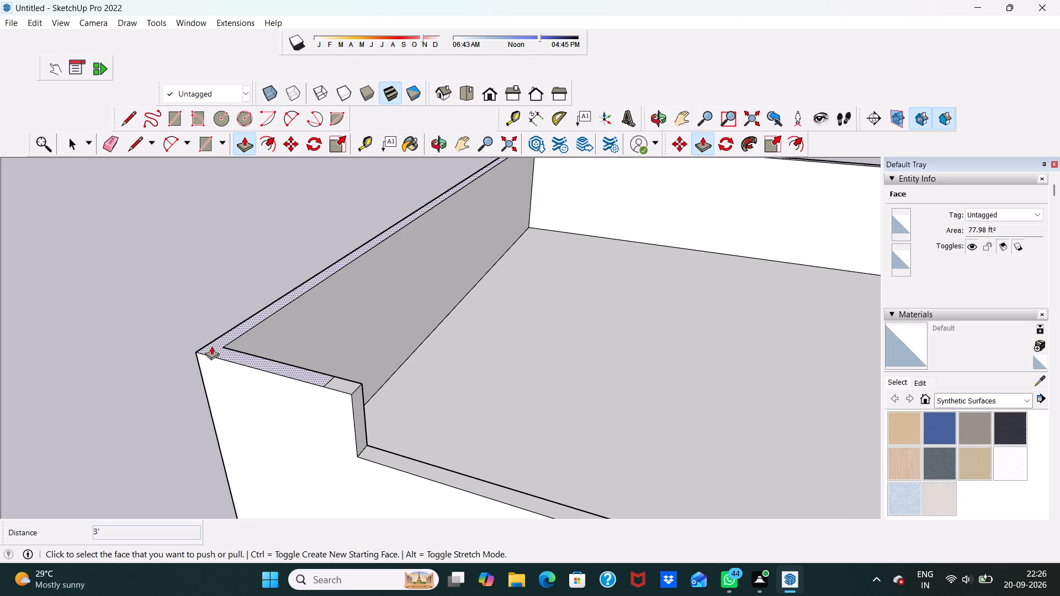
scroll(225, 344, "up", 4)
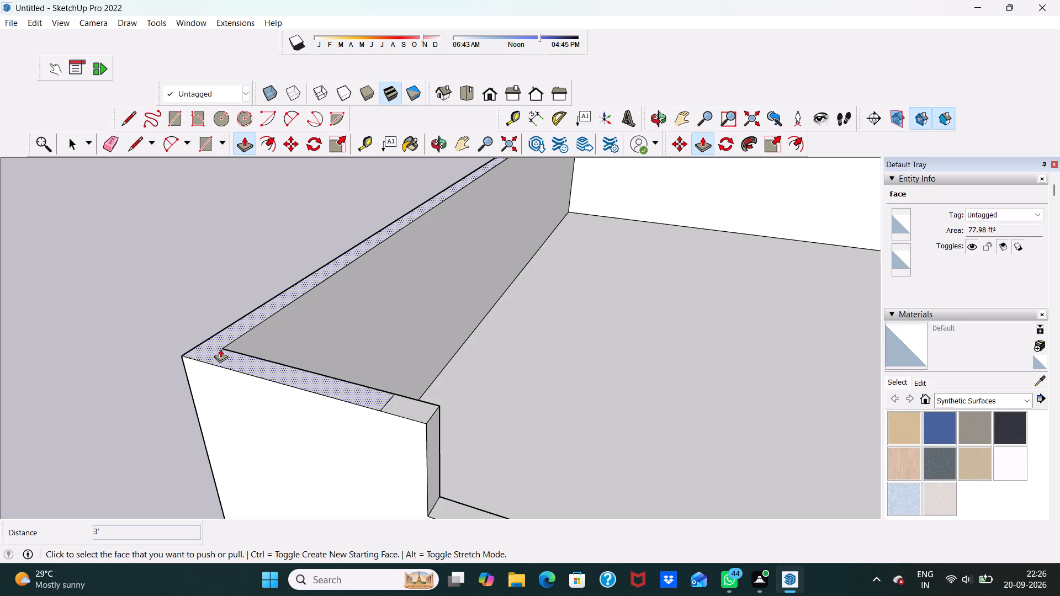
left_click(220, 349)
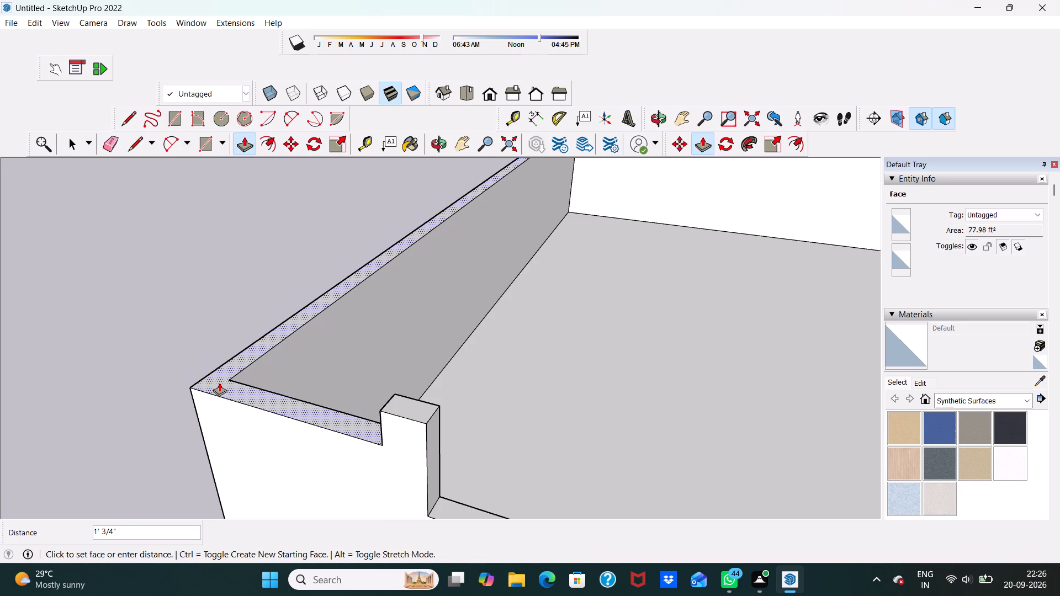
type("3'")
key("Return")
Examine the lowered walls and the three pillars on the side wall from several angles.
scroll(159, 320, "down", 7)
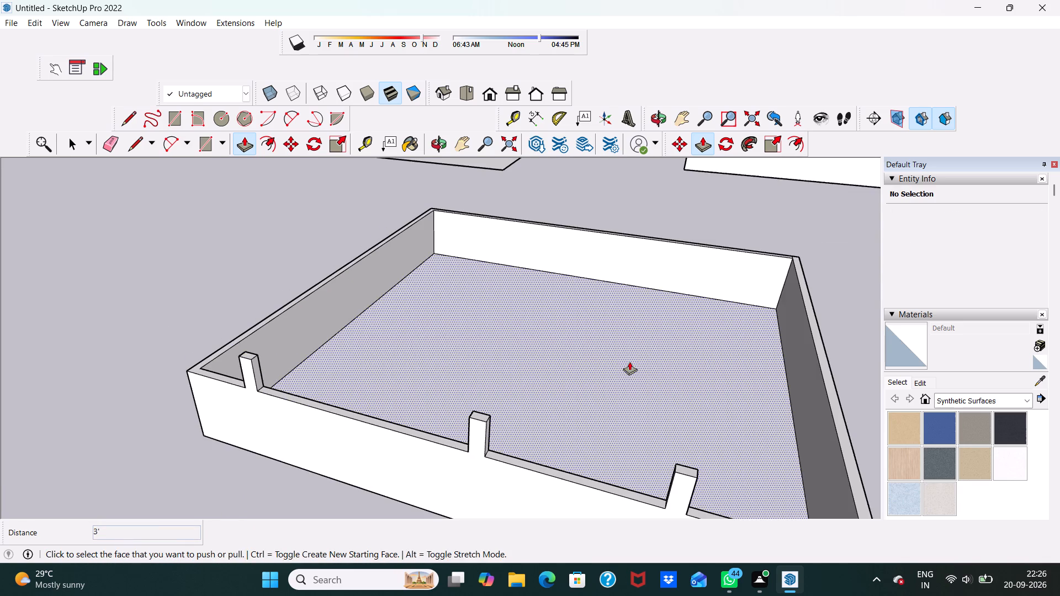
middle_click_drag(629, 361, 262, 293)
scroll(291, 290, "down", 6)
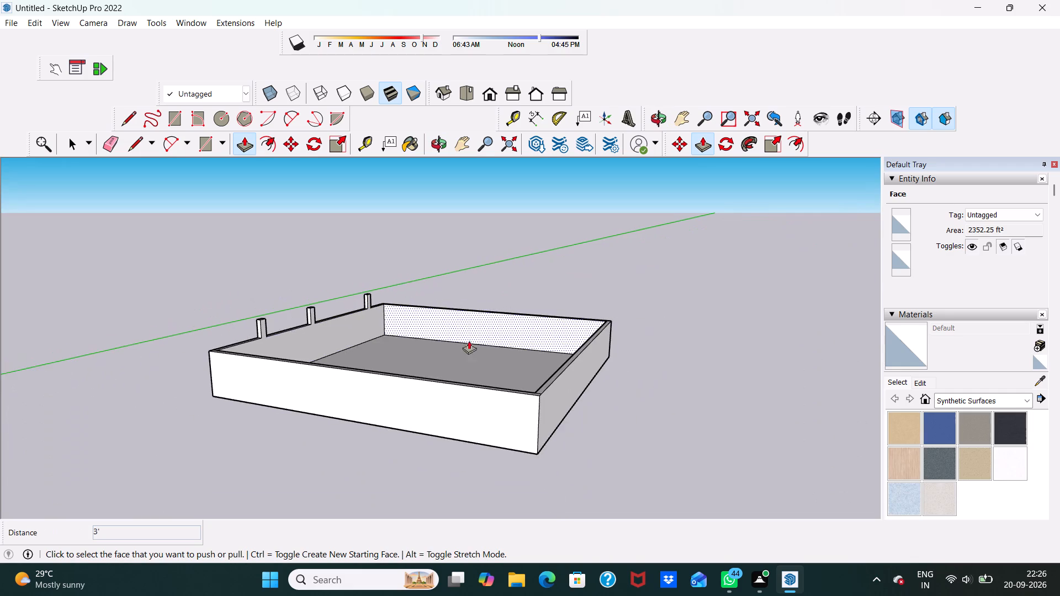
scroll(448, 372, "up", 5)
scroll(553, 343, "down", 4)
scroll(609, 366, "up", 5)
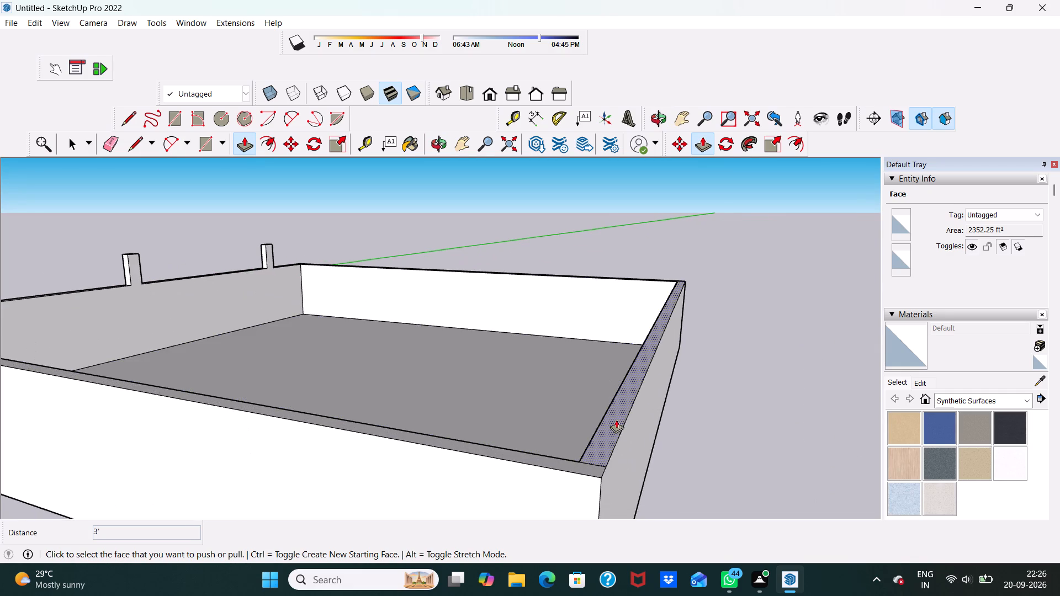
scroll(595, 401, "down", 5)
scroll(389, 387, "down", 1)
middle_click_drag(389, 387, 529, 432)
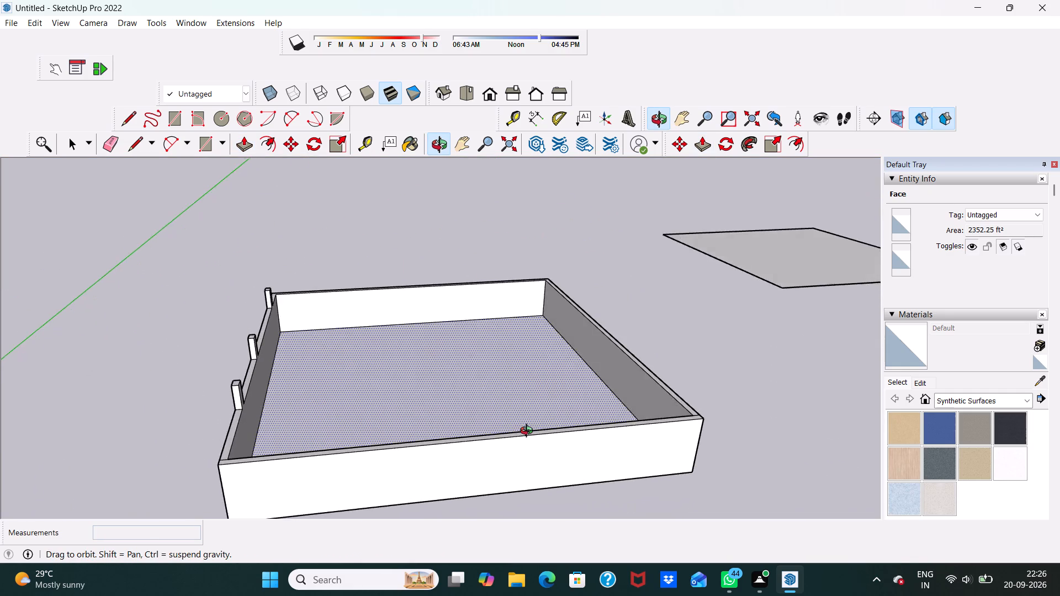
middle_click_drag(529, 432, 477, 459)
scroll(624, 398, "up", 5)
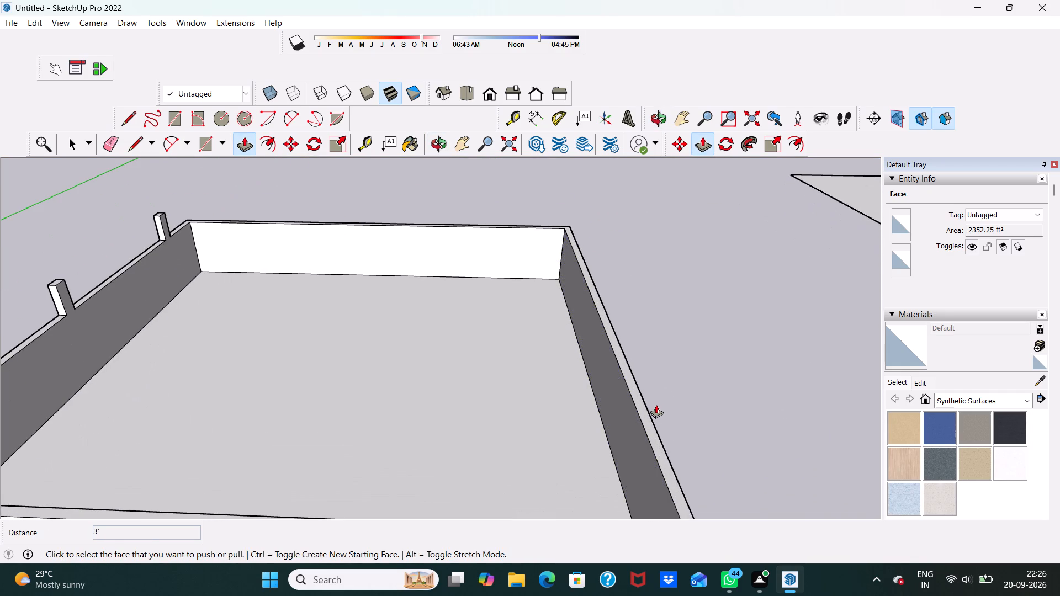
scroll(584, 356, "down", 2)
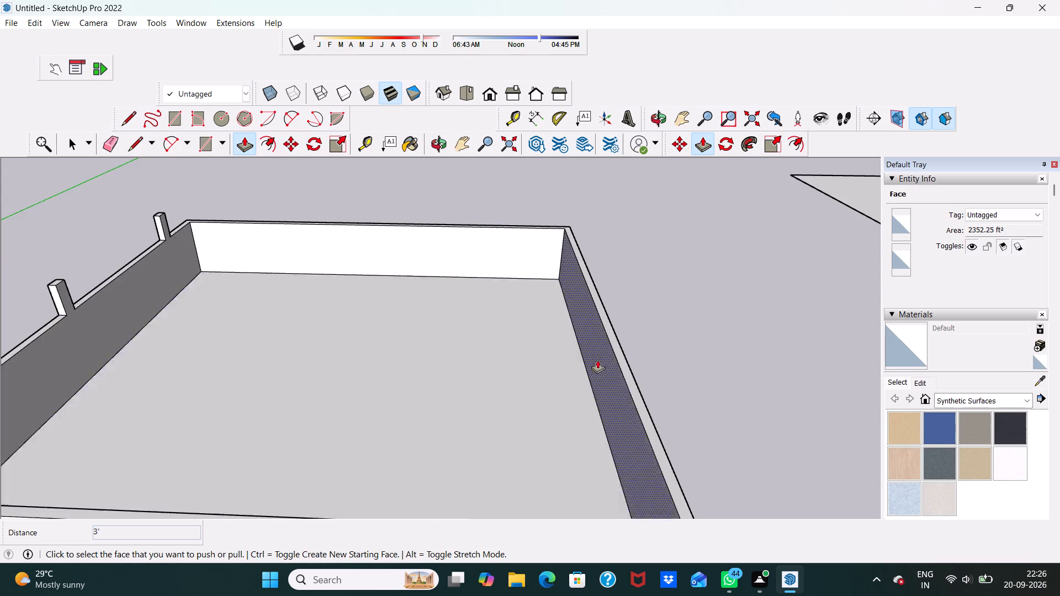
scroll(597, 360, "down", 3)
scroll(336, 239, "up", 6)
scroll(293, 284, "down", 6)
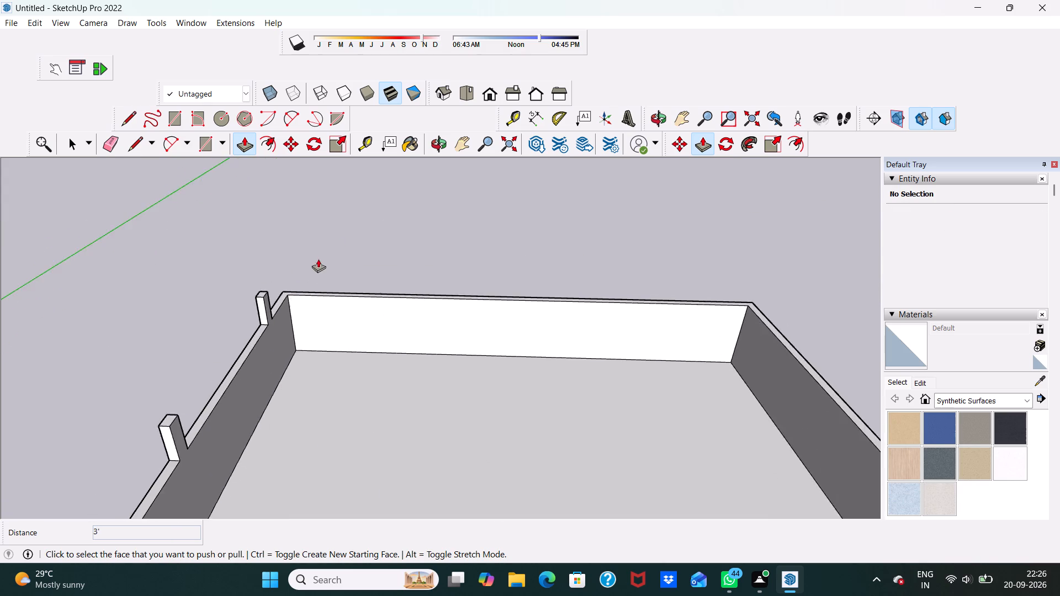
scroll(318, 259, "down", 2)
scroll(622, 374, "up", 4)
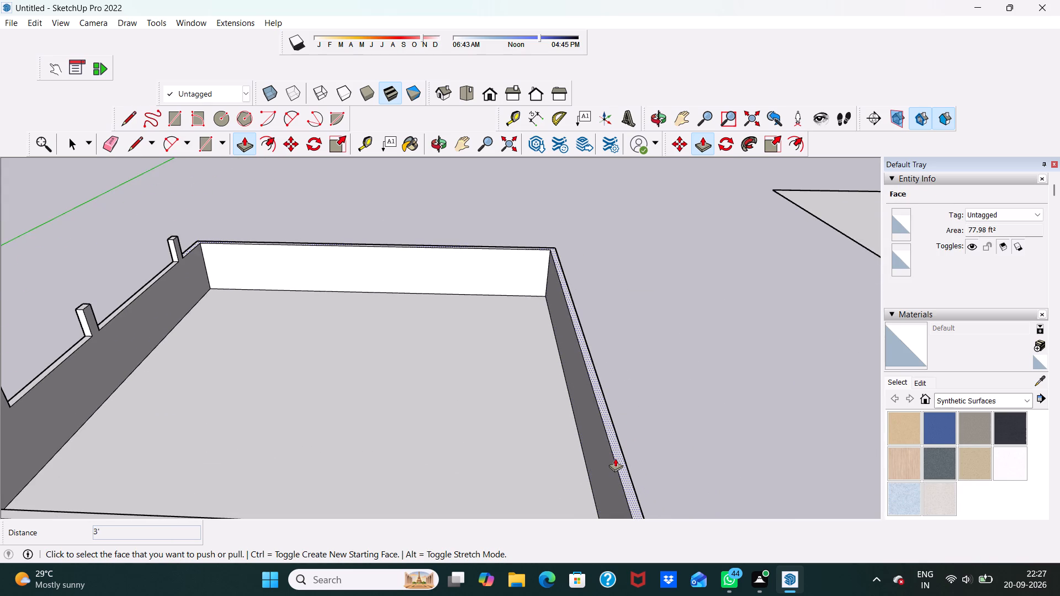
middle_click_drag(615, 458, 562, 417)
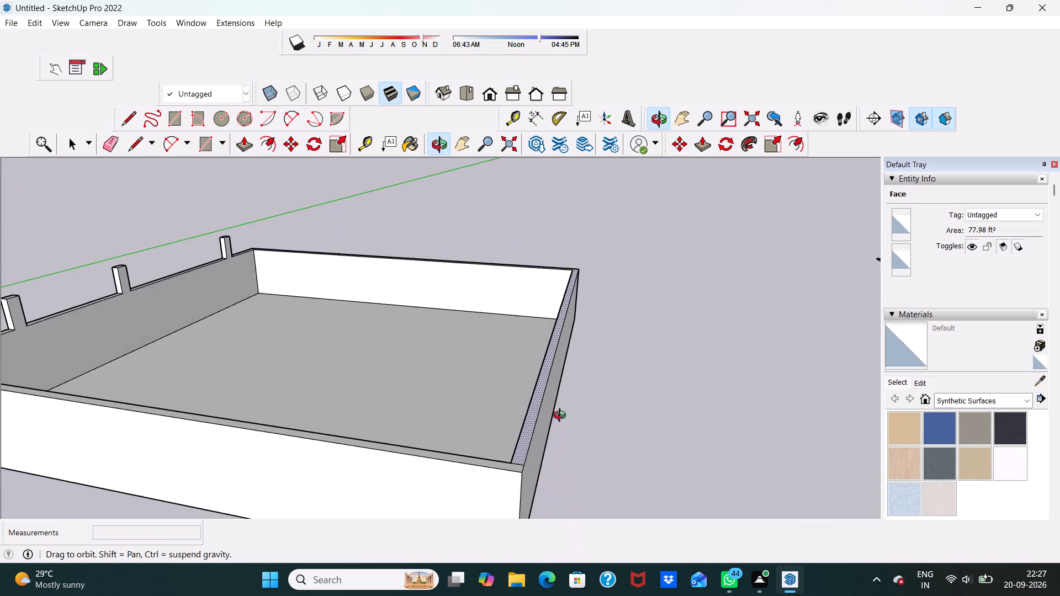
middle_click_drag(562, 417, 562, 413)
key("space")
scroll(470, 411, "down", 3)
scroll(209, 406, "up", 5)
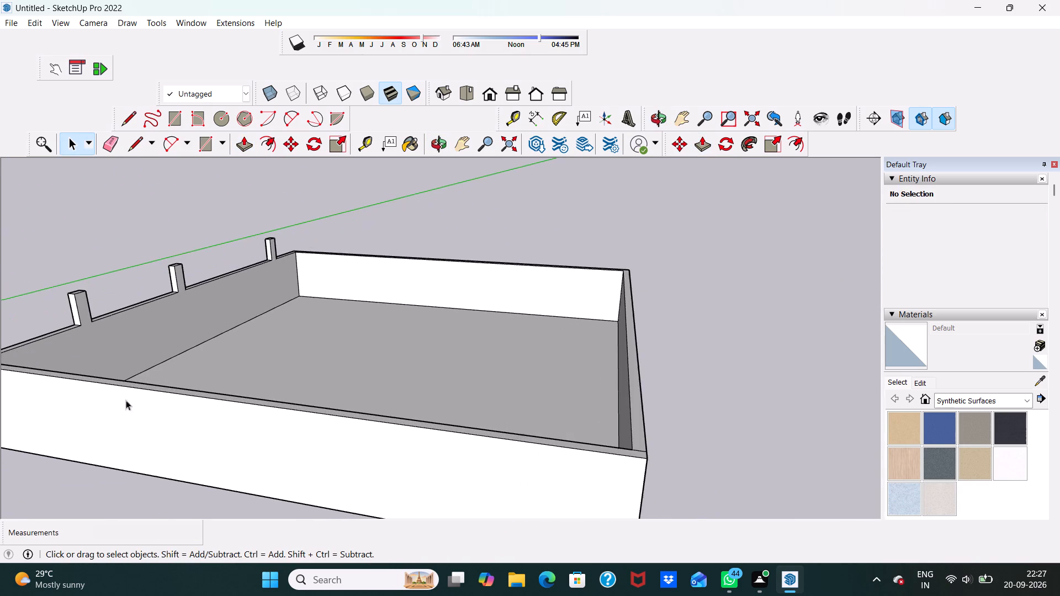
middle_click_drag(110, 400, 166, 353)
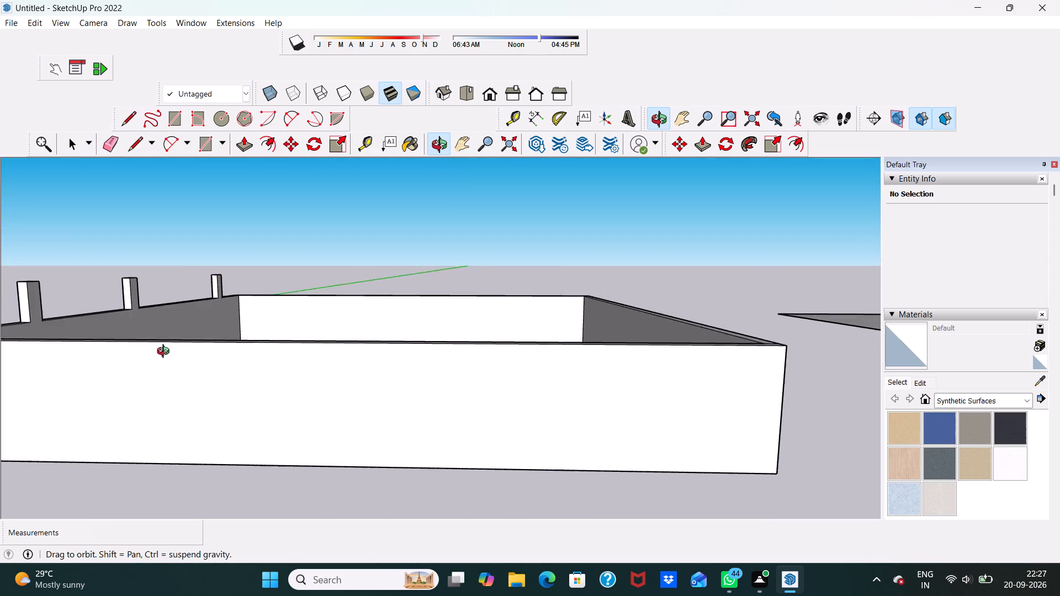
middle_click_drag(166, 353, 180, 346)
scroll(26, 375, "down", 5)
scroll(100, 285, "up", 5)
scroll(131, 279, "down", 9)
middle_click_drag(250, 276, 294, 376)
scroll(140, 291, "up", 5)
scroll(145, 374, "up", 4)
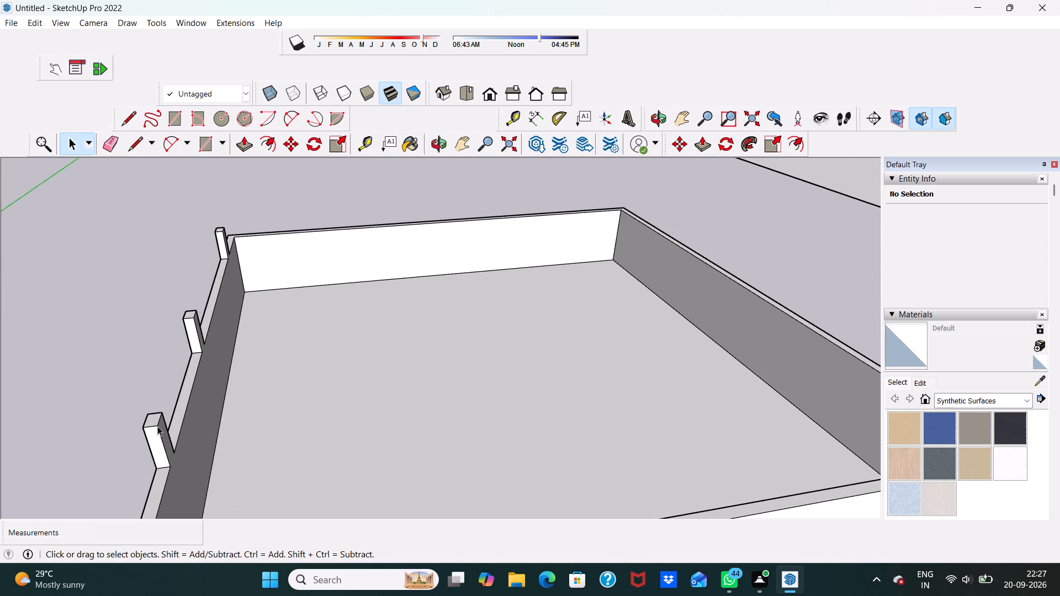
scroll(168, 464, "up", 3)
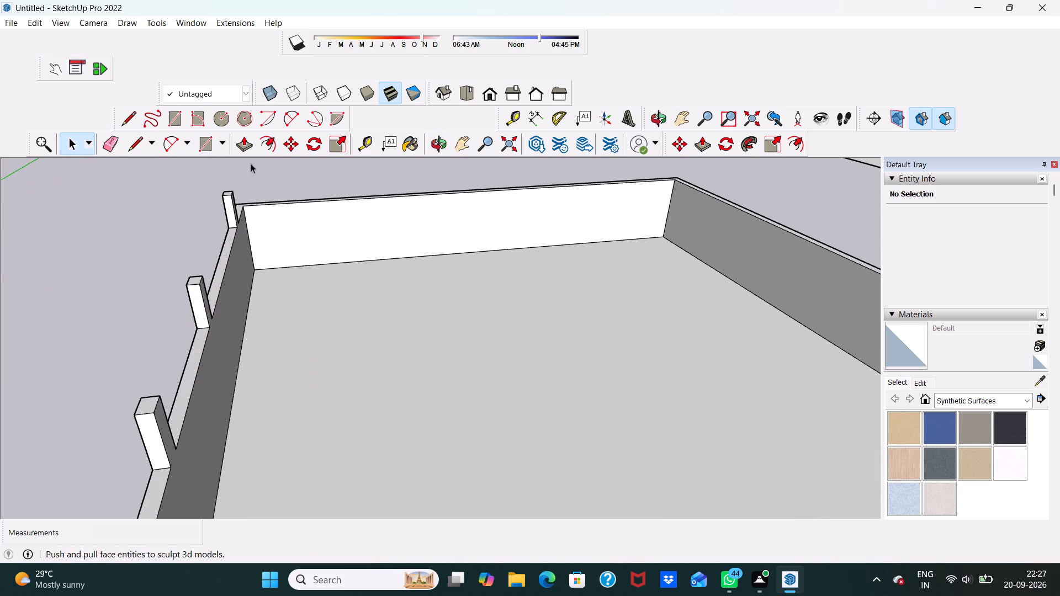
Check the nearest pillar's height above the lowered wall with the Dimension tool.
left_click(536, 117)
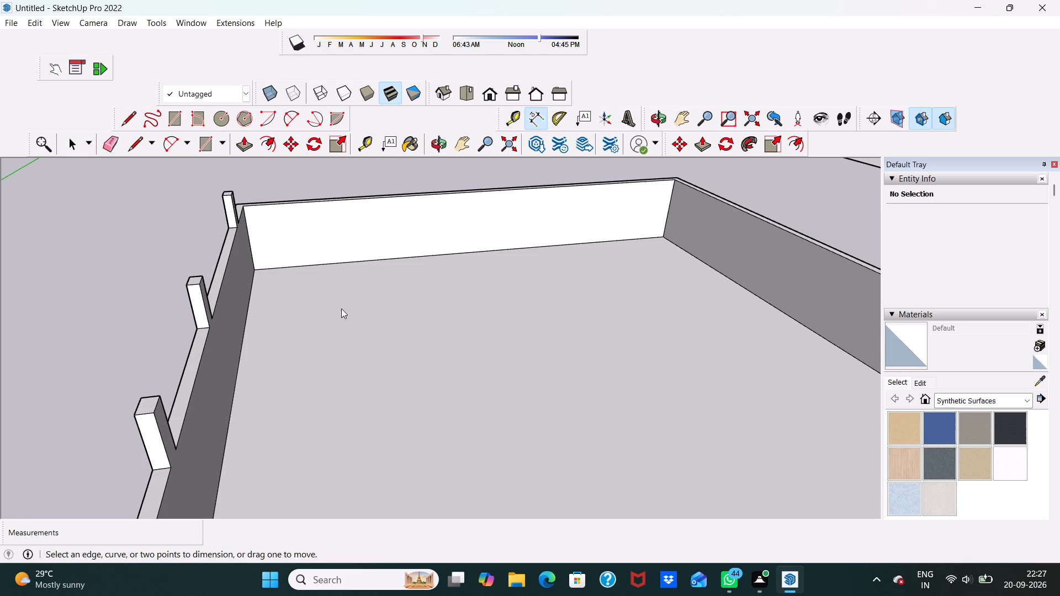
scroll(275, 380, "up", 2)
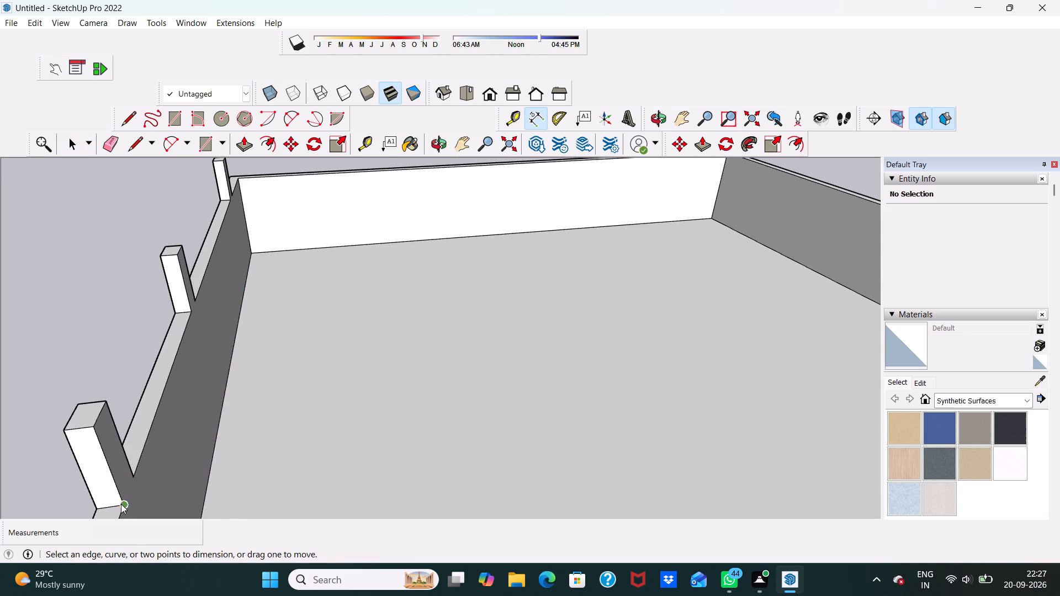
left_click(121, 504)
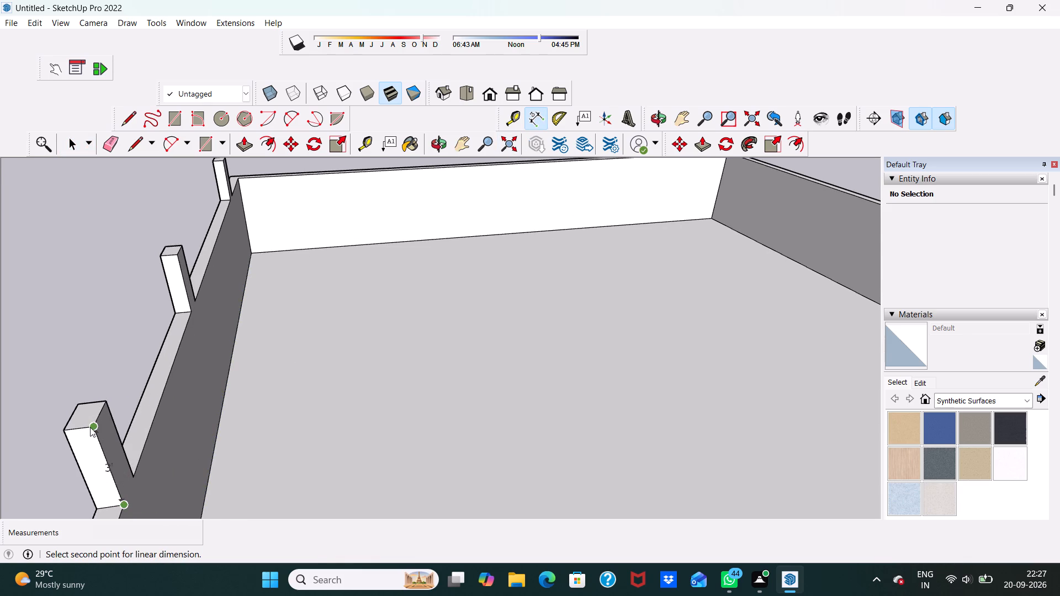
key("space")
Pull the nearest pillar's top face up 3' with Push/Pull.
scroll(108, 415, "up", 6)
scroll(114, 416, "down", 6)
scroll(173, 411, "up", 1)
scroll(49, 421, "up", 3)
scroll(61, 414, "down", 5)
left_click(97, 414)
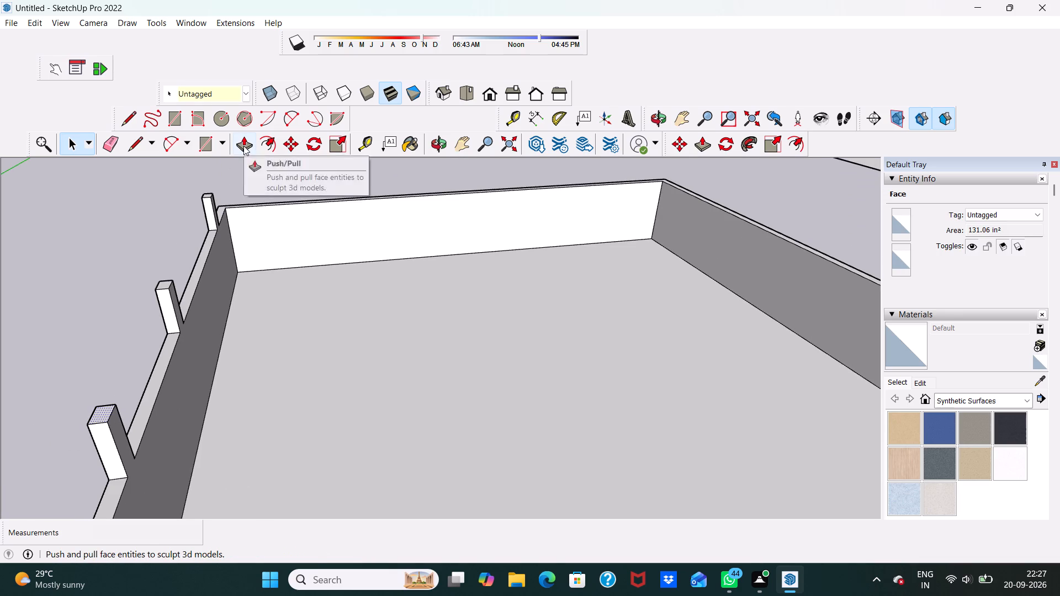
left_click(243, 146)
left_click(99, 408)
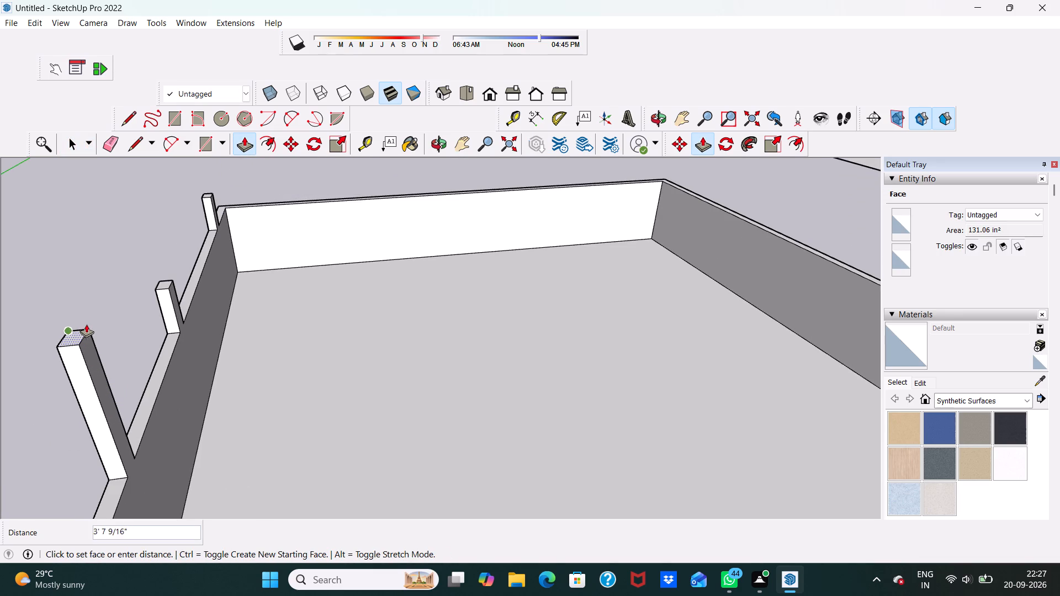
type("3'")
key("Return")
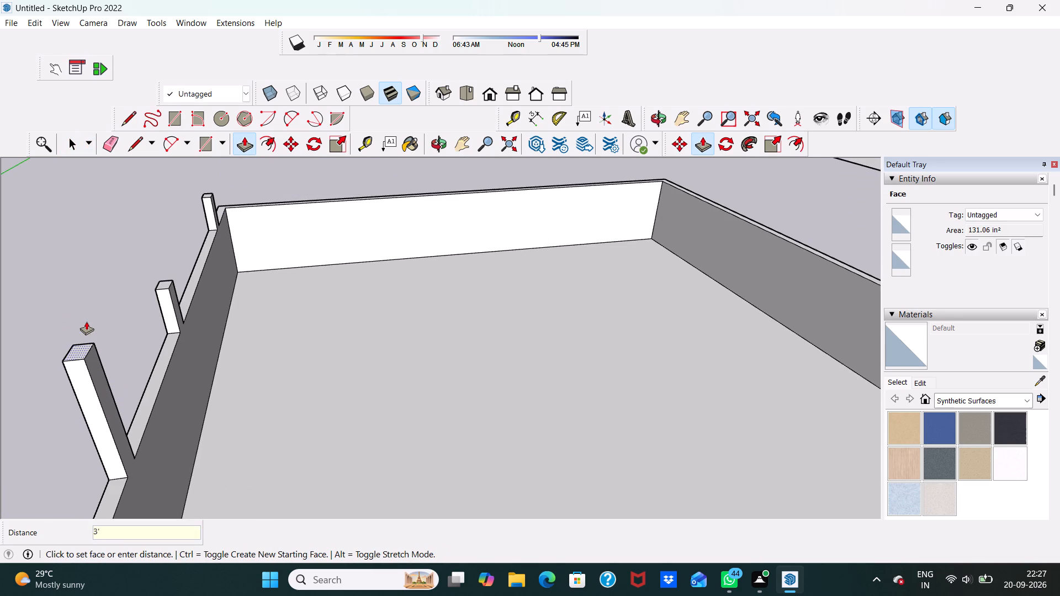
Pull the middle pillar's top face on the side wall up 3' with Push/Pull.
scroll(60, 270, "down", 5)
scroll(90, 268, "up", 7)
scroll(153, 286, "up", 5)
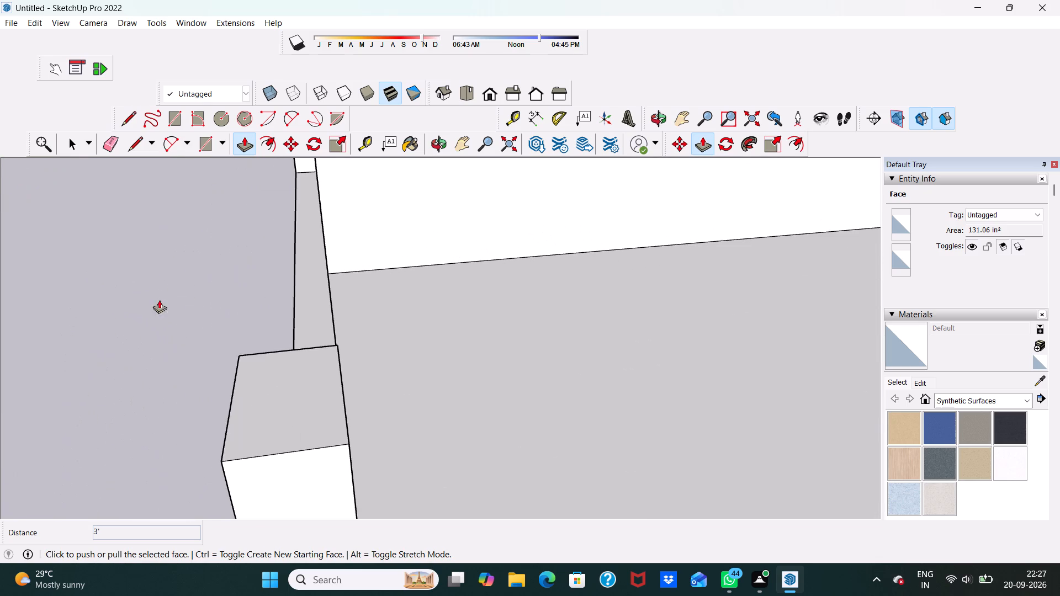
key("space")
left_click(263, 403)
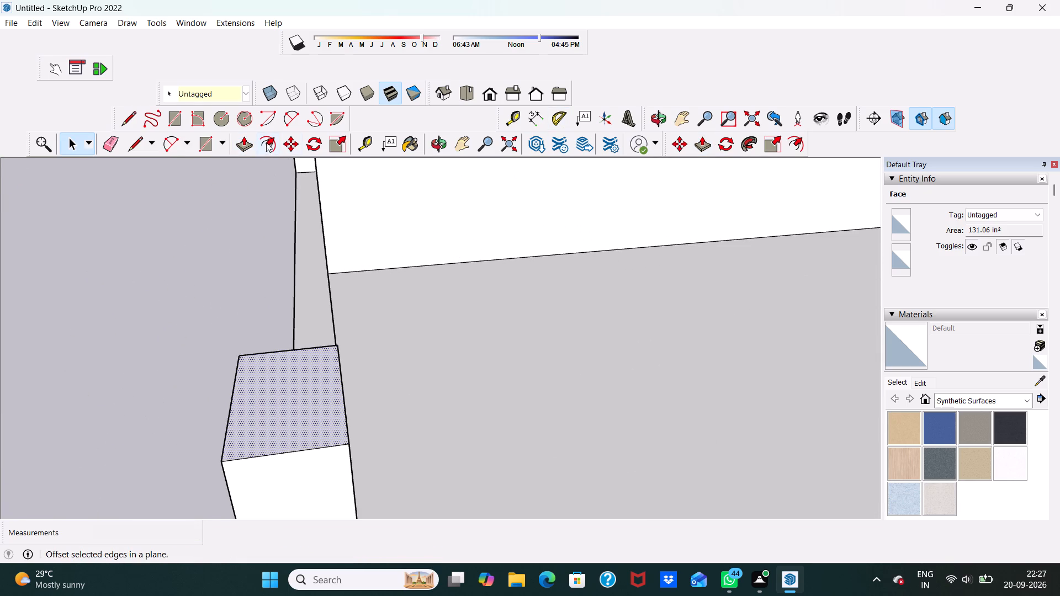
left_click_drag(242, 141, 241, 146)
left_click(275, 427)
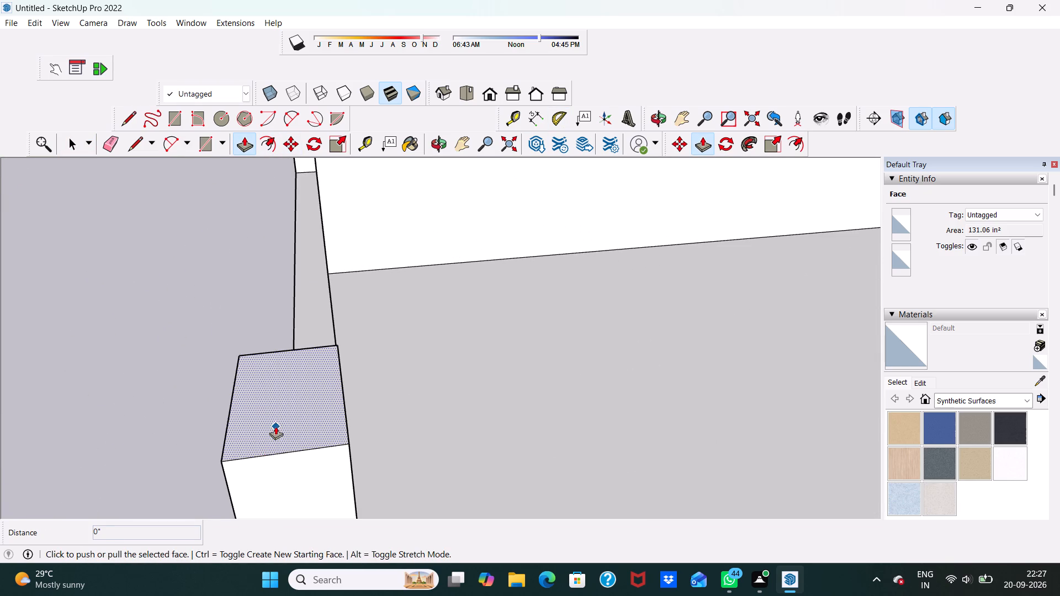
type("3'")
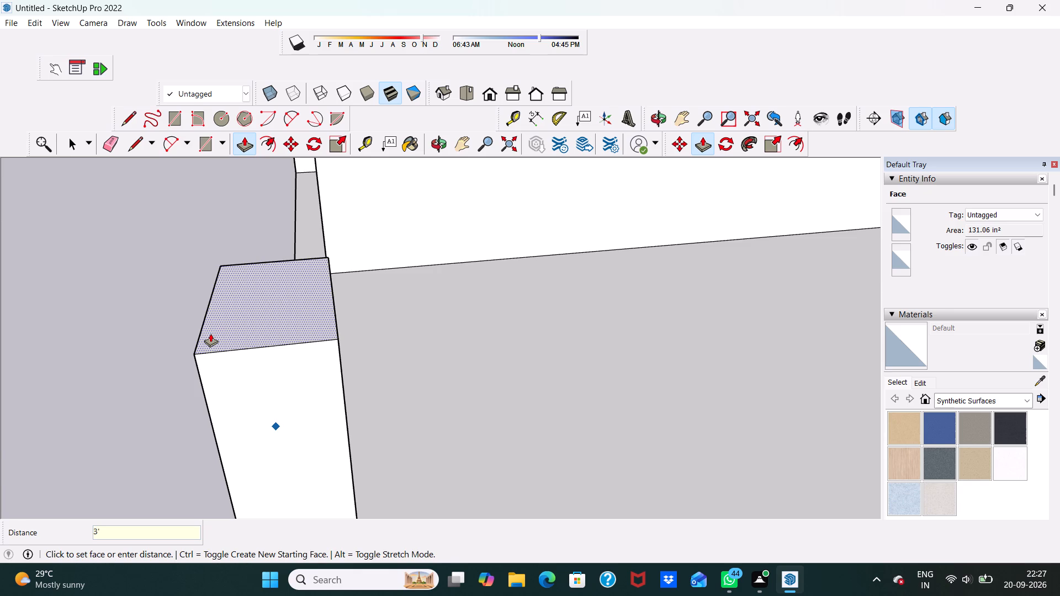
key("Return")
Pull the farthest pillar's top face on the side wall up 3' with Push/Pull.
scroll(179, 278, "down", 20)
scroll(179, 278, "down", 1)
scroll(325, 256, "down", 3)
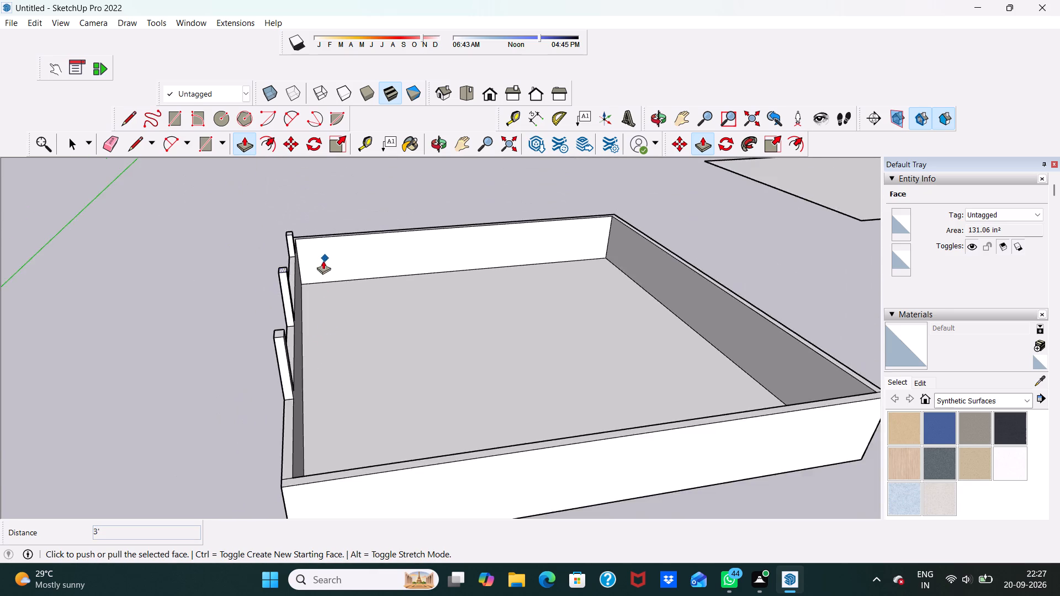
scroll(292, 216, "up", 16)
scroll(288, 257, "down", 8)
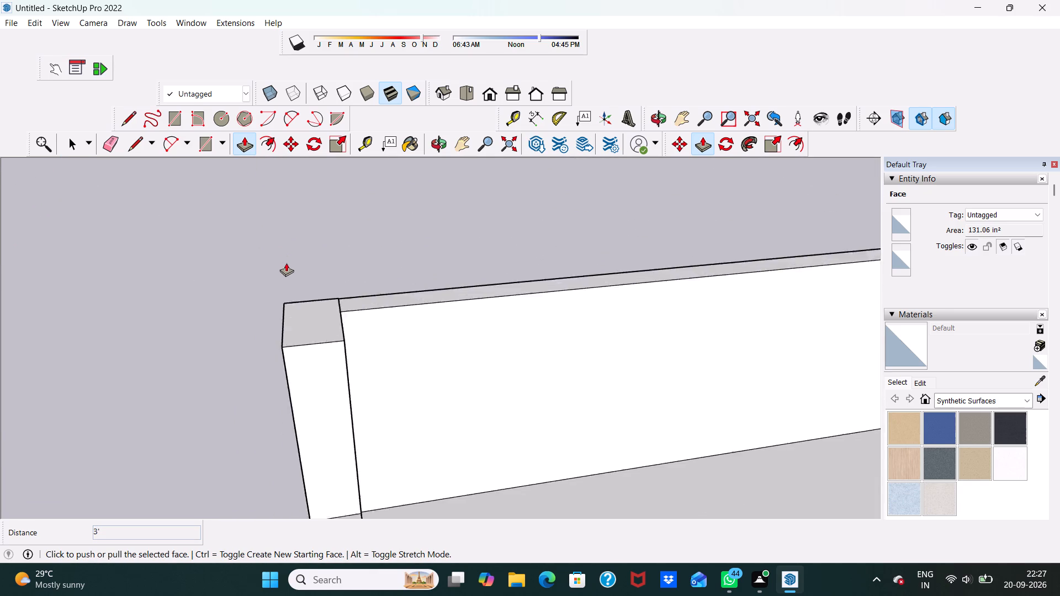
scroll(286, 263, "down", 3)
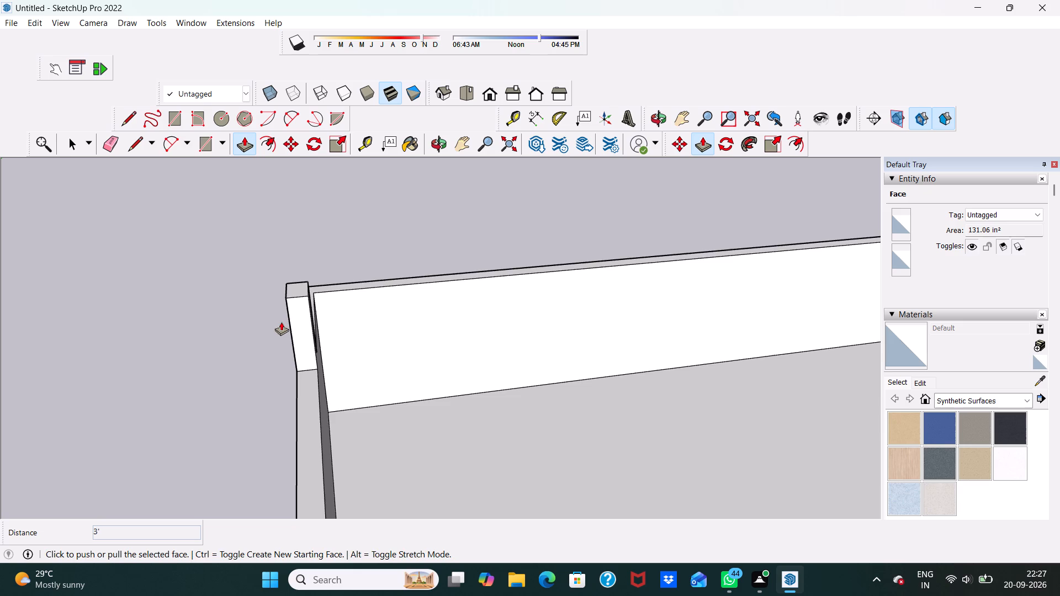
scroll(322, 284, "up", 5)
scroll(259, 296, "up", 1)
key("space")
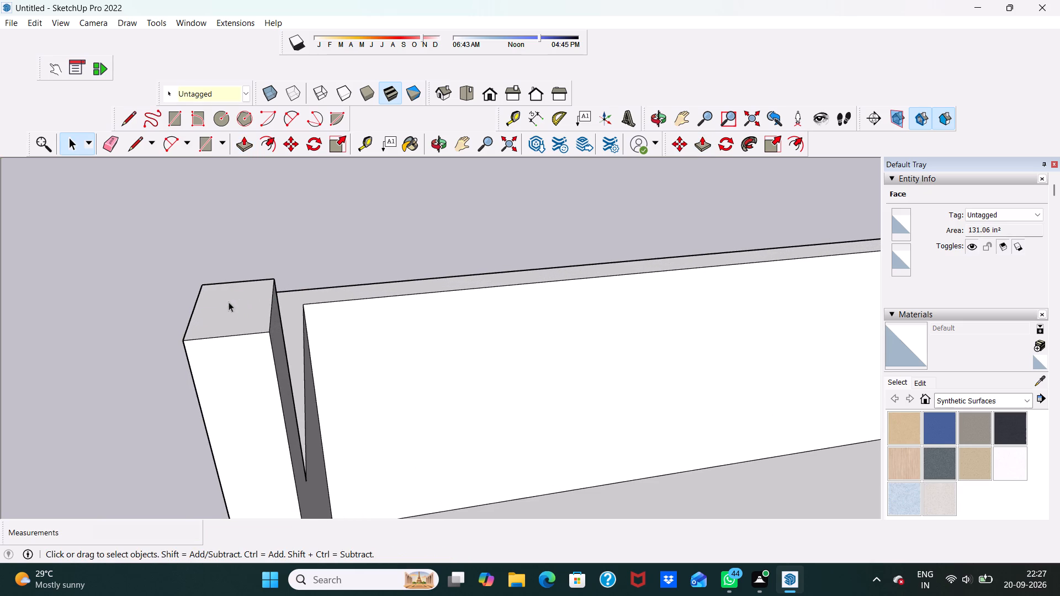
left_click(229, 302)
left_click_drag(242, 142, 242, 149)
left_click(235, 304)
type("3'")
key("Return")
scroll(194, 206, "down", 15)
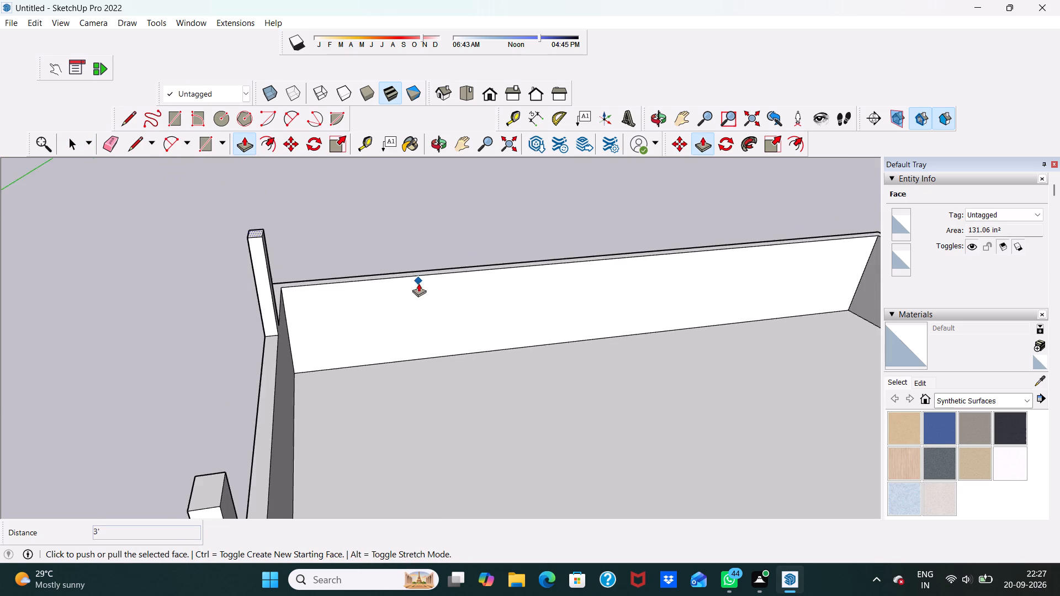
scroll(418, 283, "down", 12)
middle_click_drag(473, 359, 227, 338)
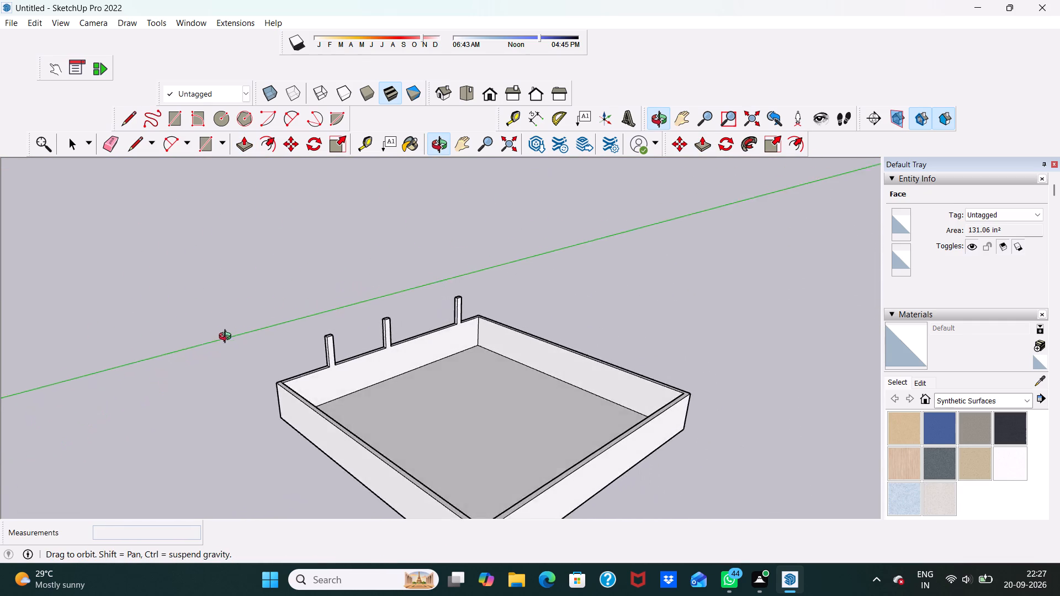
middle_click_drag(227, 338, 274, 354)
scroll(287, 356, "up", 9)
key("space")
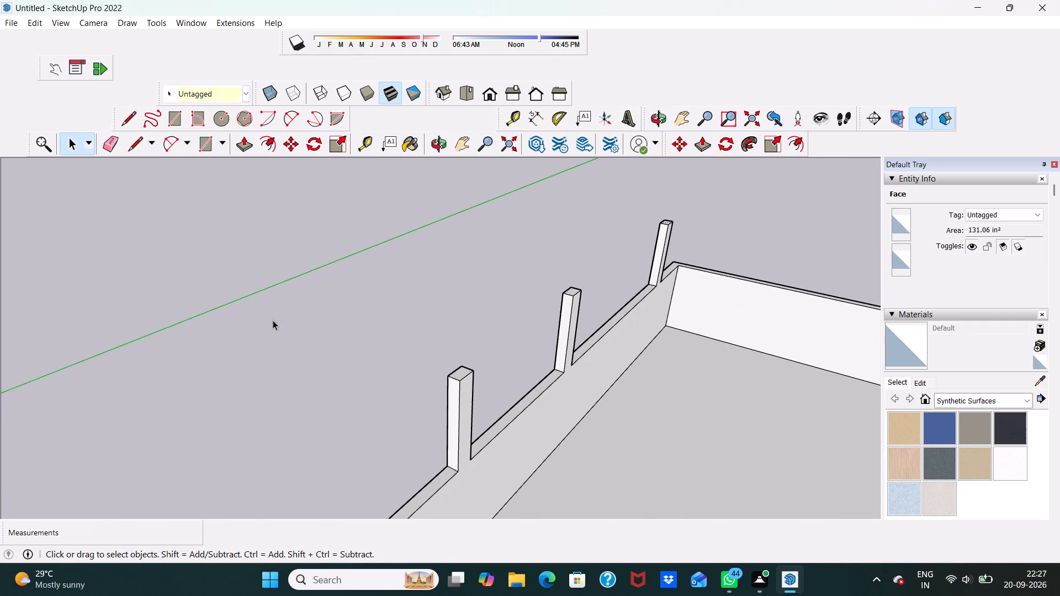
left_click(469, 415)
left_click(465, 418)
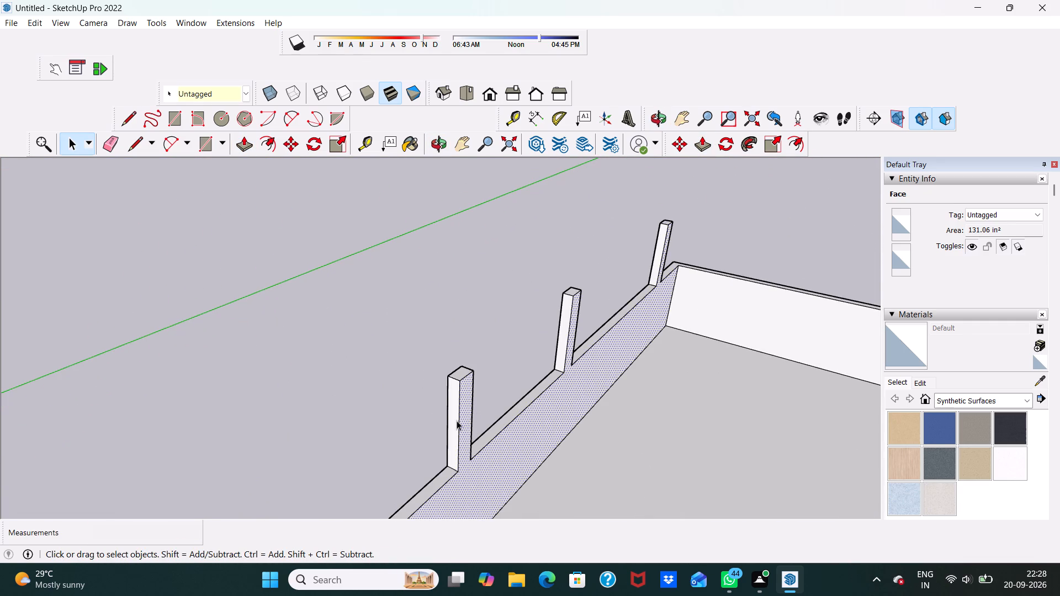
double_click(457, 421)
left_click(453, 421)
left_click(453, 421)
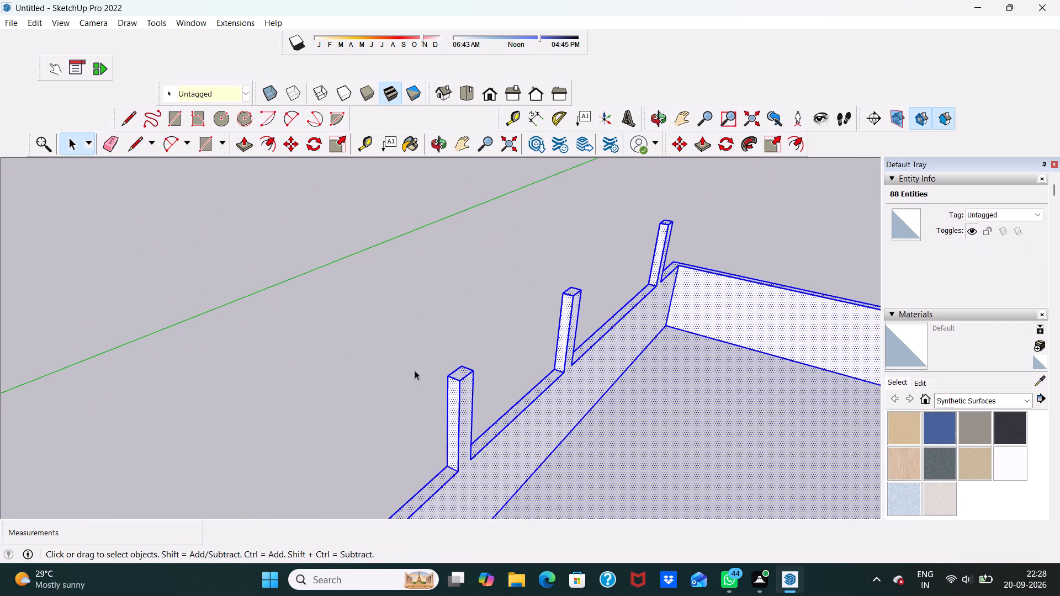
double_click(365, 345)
Undo the pillar raises and the wall-top lowering, back to full-height walls with three small rectangles marked on the side wall's top.
scroll(280, 331, "down", 3)
middle_click_drag(280, 332, 449, 305)
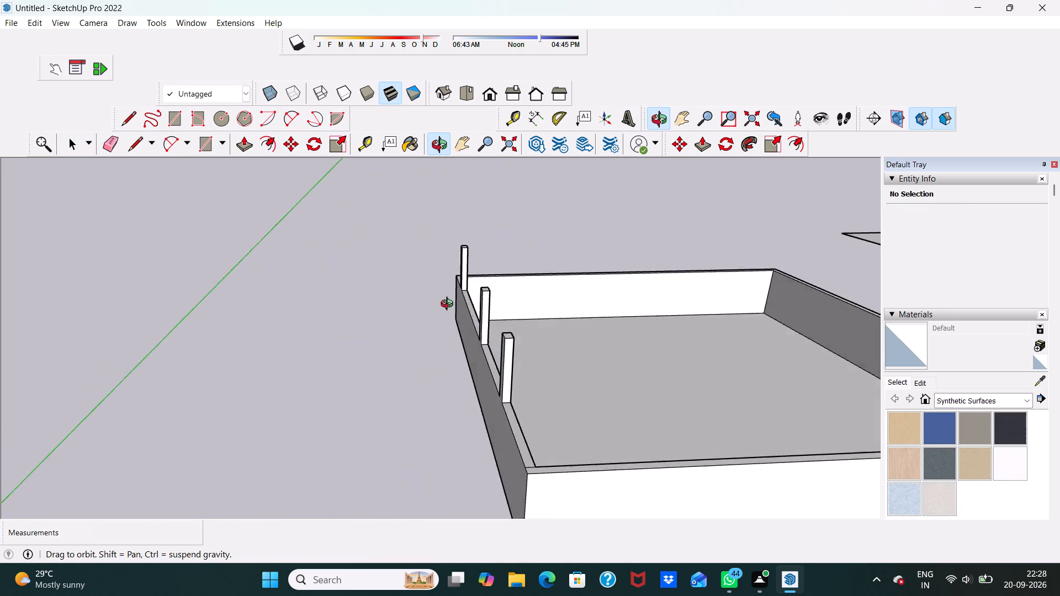
middle_click_drag(449, 305, 430, 301)
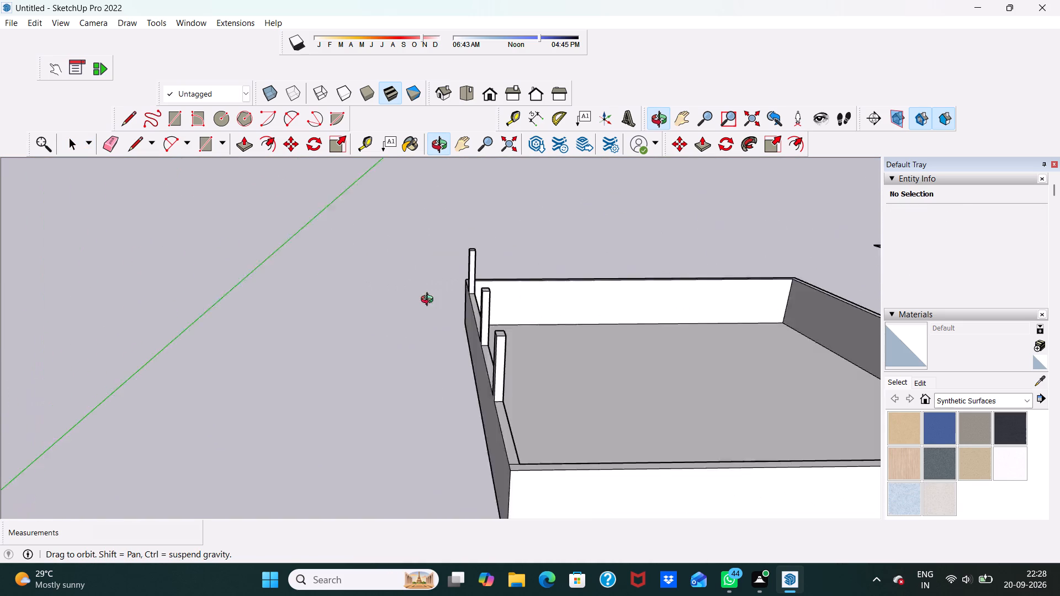
middle_click_drag(430, 301, 414, 296)
scroll(414, 295, "down", 6)
scroll(475, 278, "up", 9)
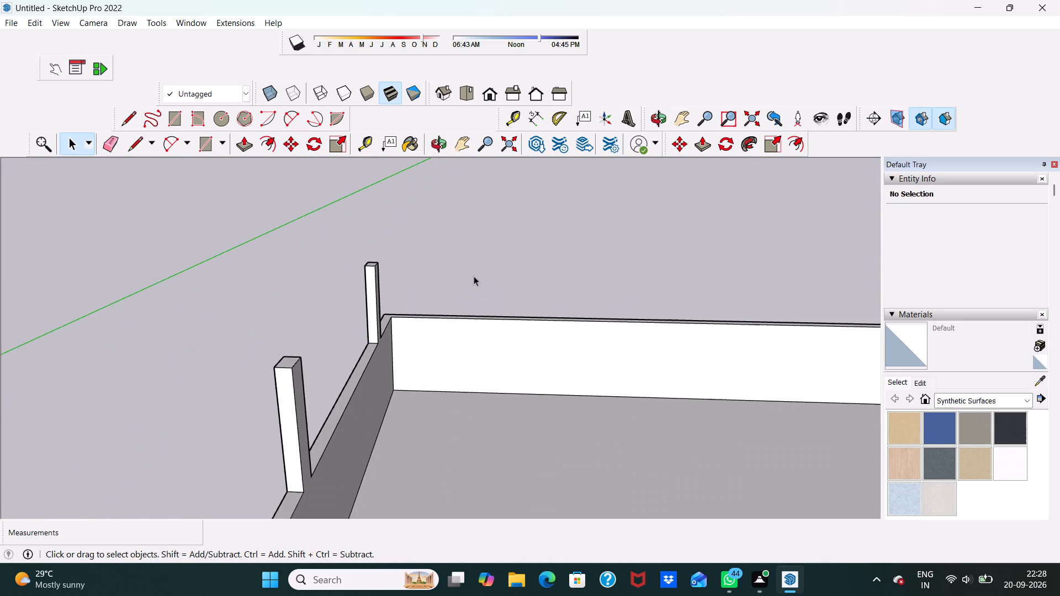
key("ctrl+z")
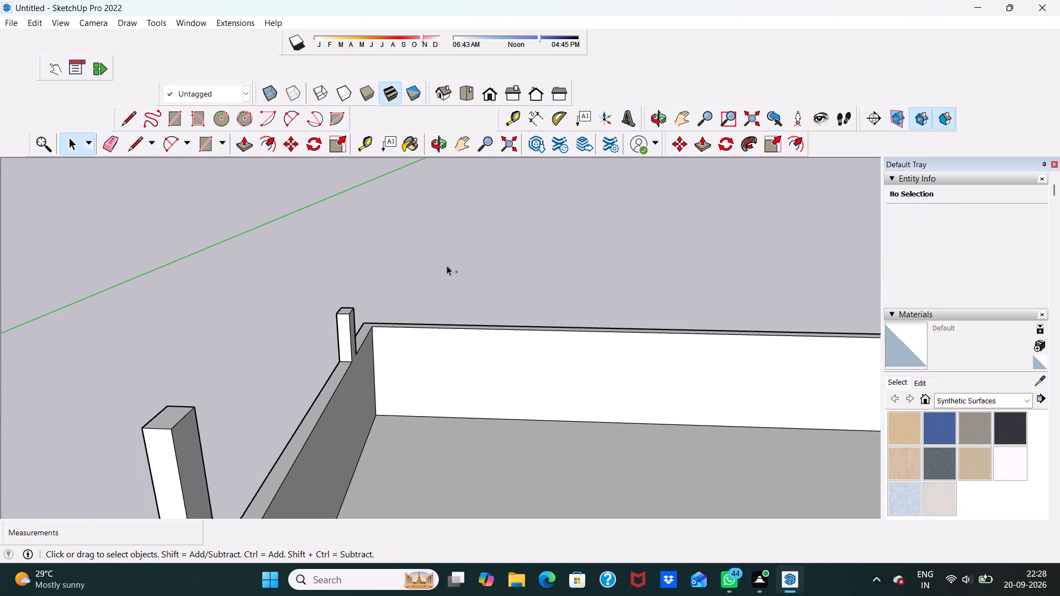
key("ctrl+z")
scroll(423, 260, "down", 7)
scroll(449, 259, "up", 1)
scroll(447, 261, "down", 2)
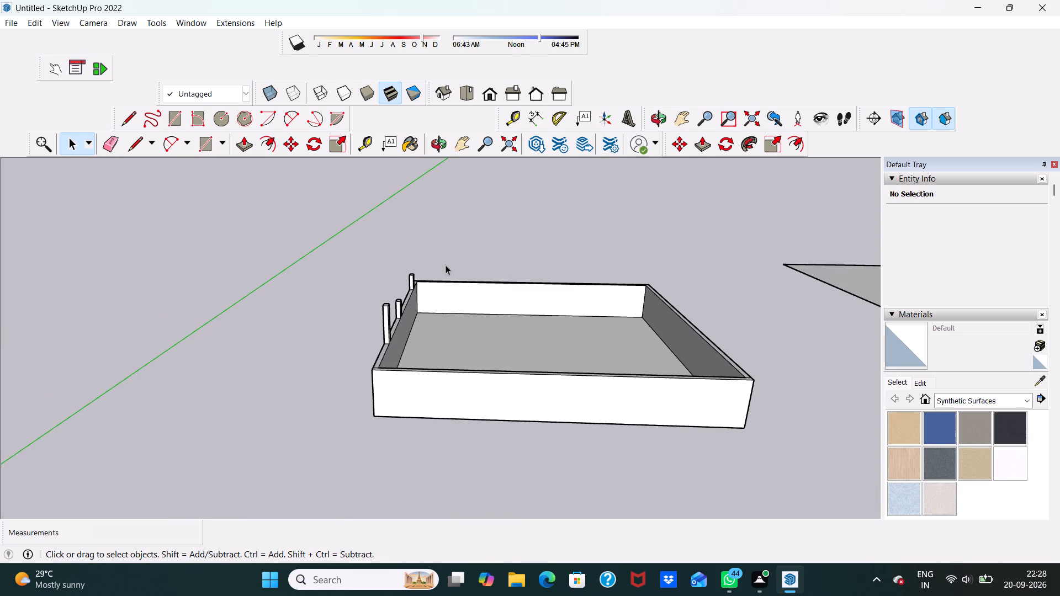
key("ctrl+z")
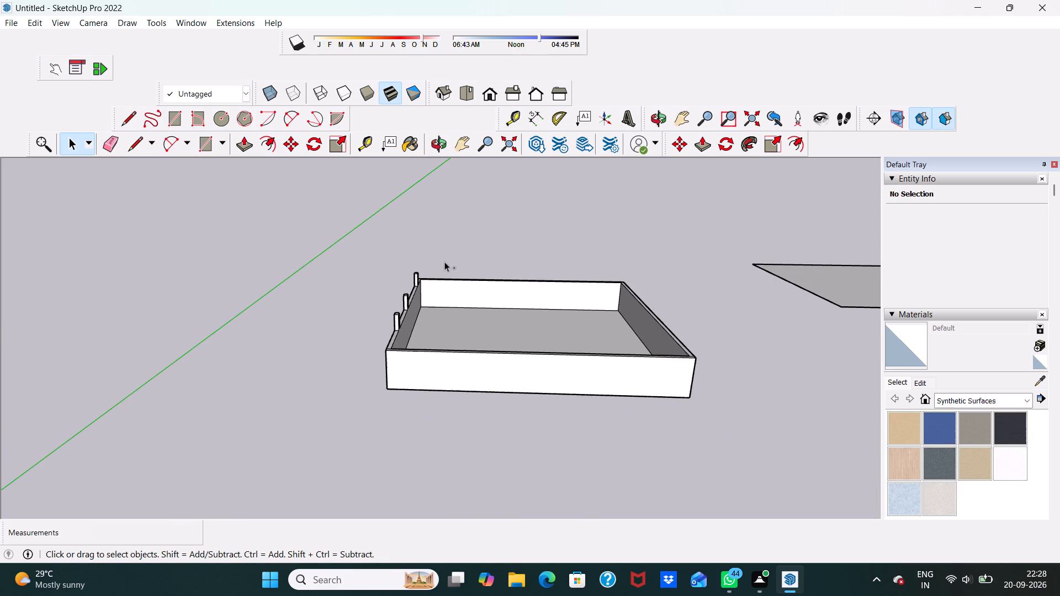
key("ctrl+z")
key("ctrl+z")
key("z")
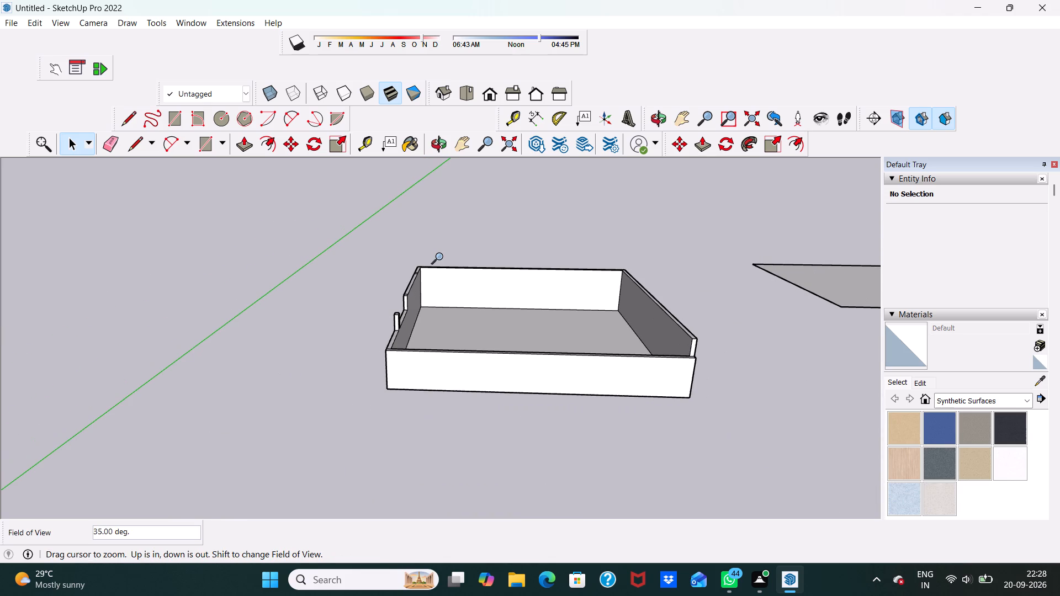
left_click(427, 247)
key("ctrl+z")
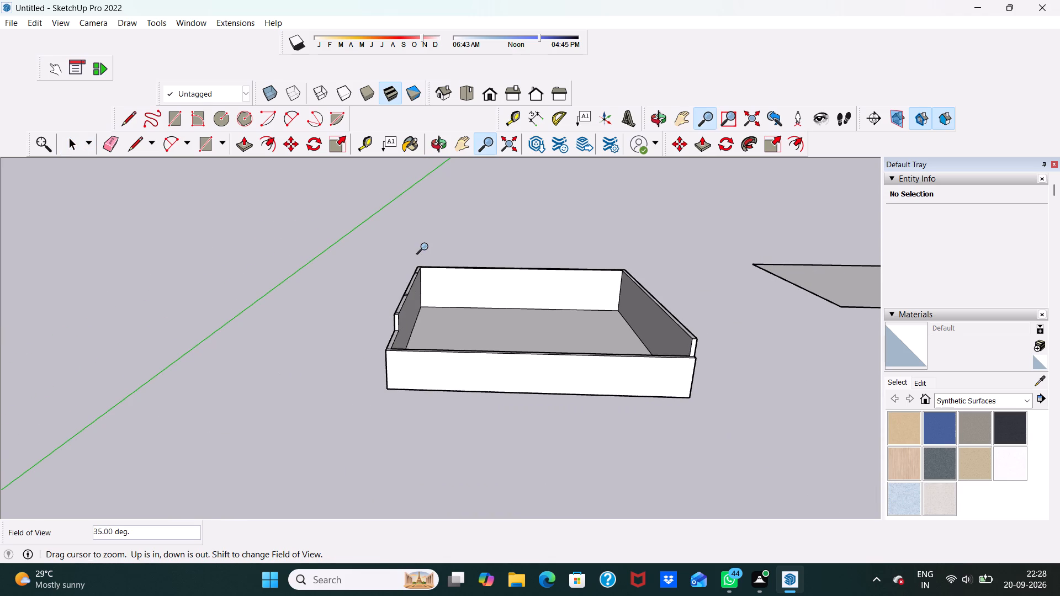
key("ctrl+z")
key("ctrl+z")
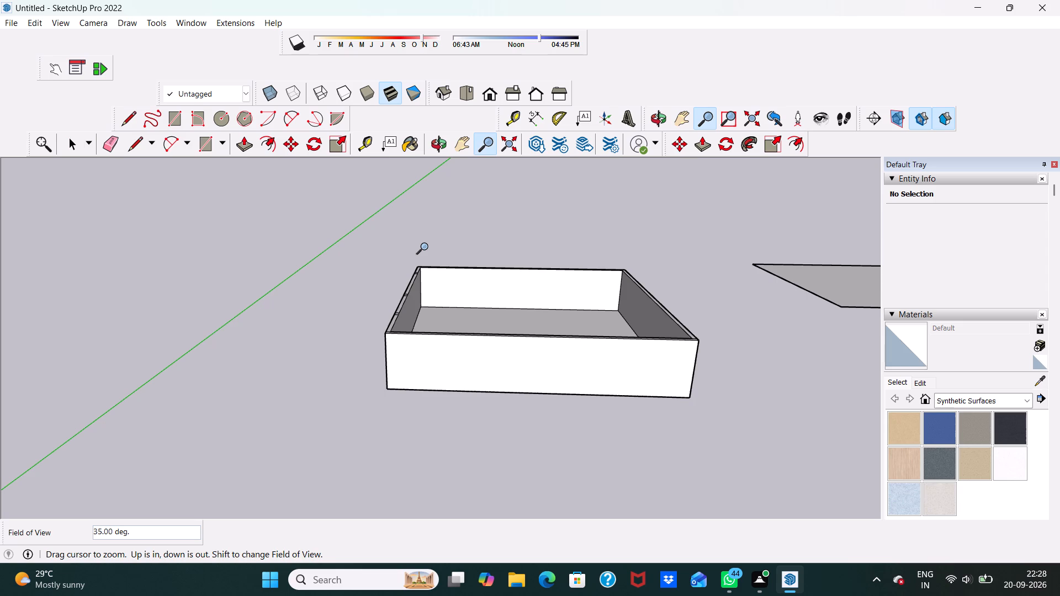
Copy the nearest small rectangle from the side wall's top straight across onto the opposite wall's top, 49' 3" away.
scroll(426, 247, "up", 11)
scroll(426, 247, "down", 11)
key("space")
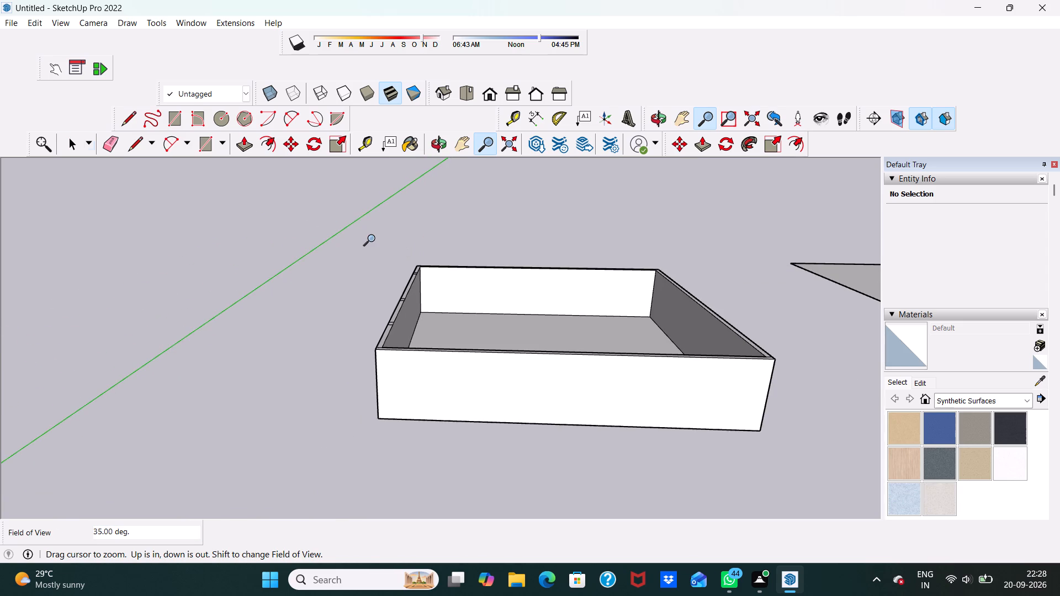
scroll(379, 268, "up", 6)
scroll(386, 267, "down", 6)
scroll(420, 326, "up", 2)
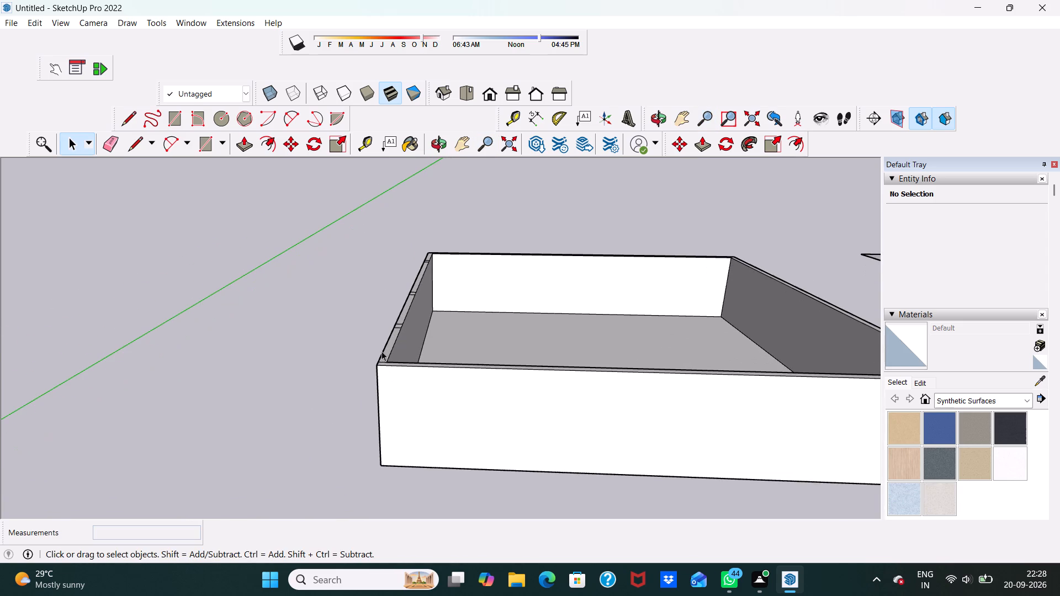
middle_click_drag(439, 365, 433, 451)
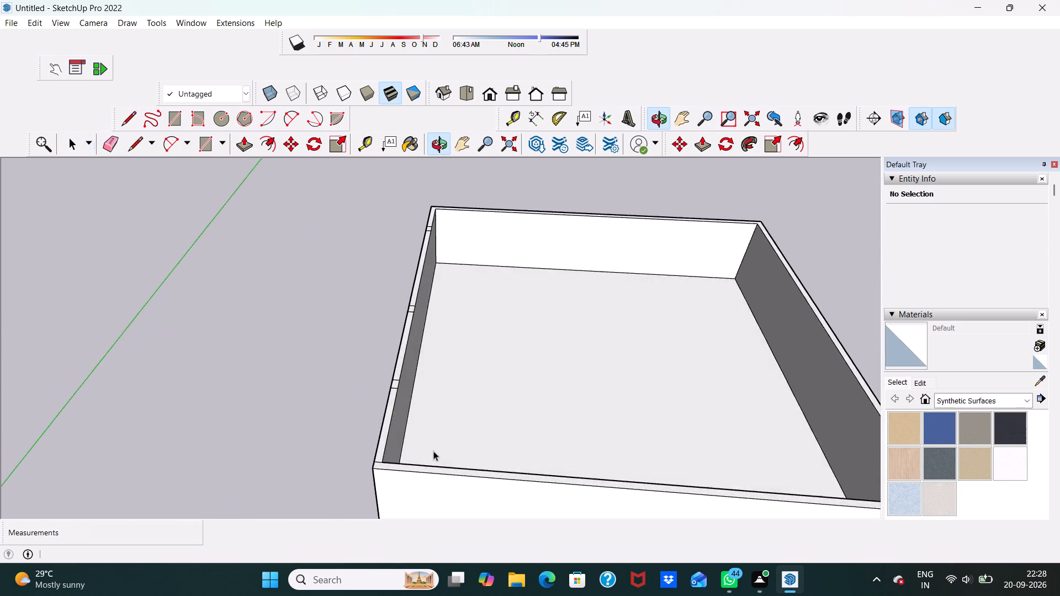
scroll(433, 451, "up", 4)
scroll(437, 448, "down", 9)
scroll(422, 401, "up", 5)
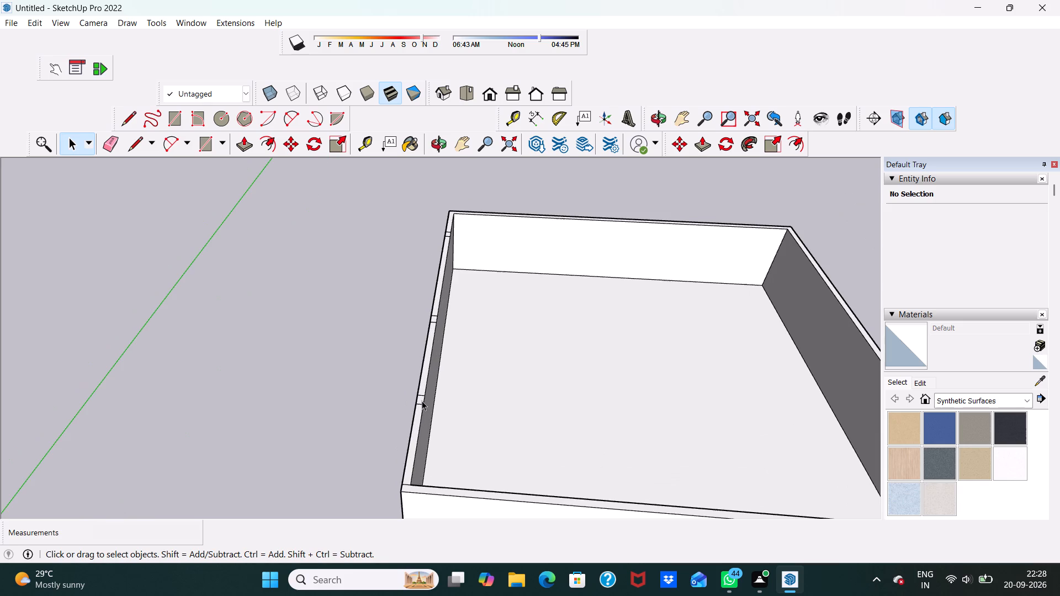
double_click(421, 399)
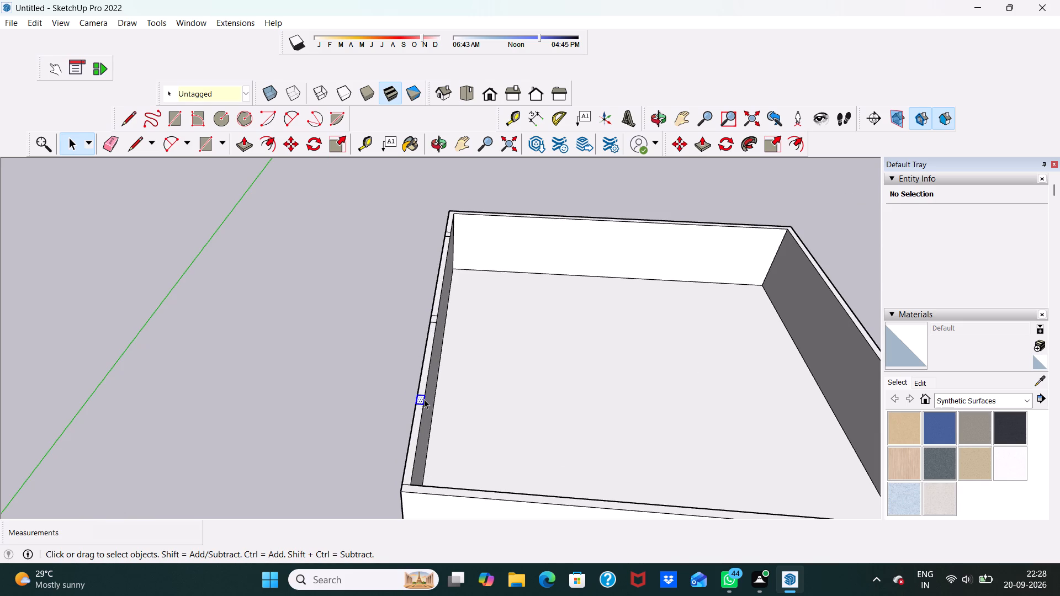
left_click(287, 140)
scroll(290, 143, "down", 6)
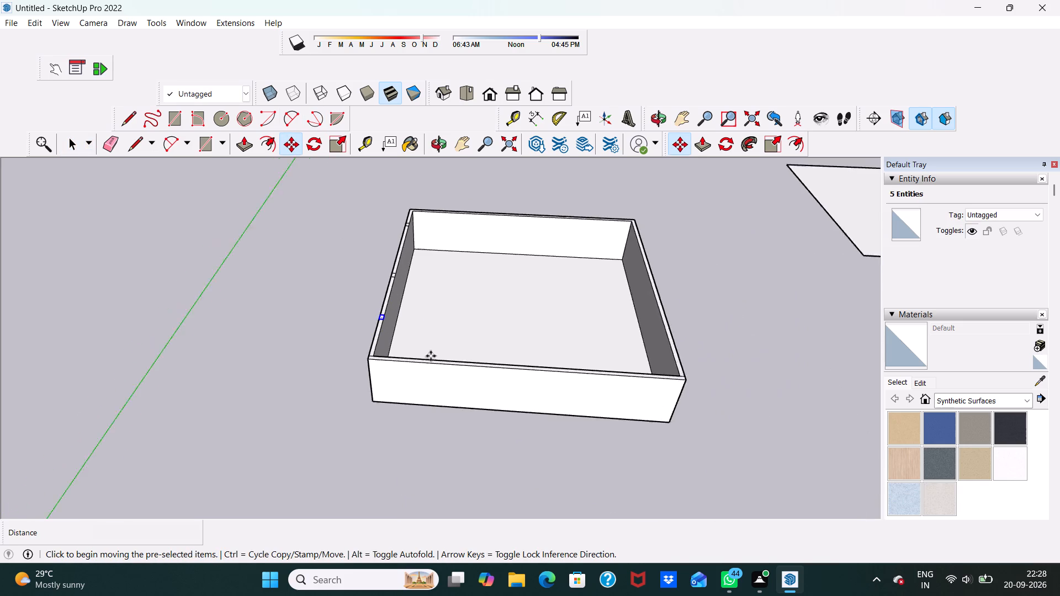
scroll(431, 340, "up", 5)
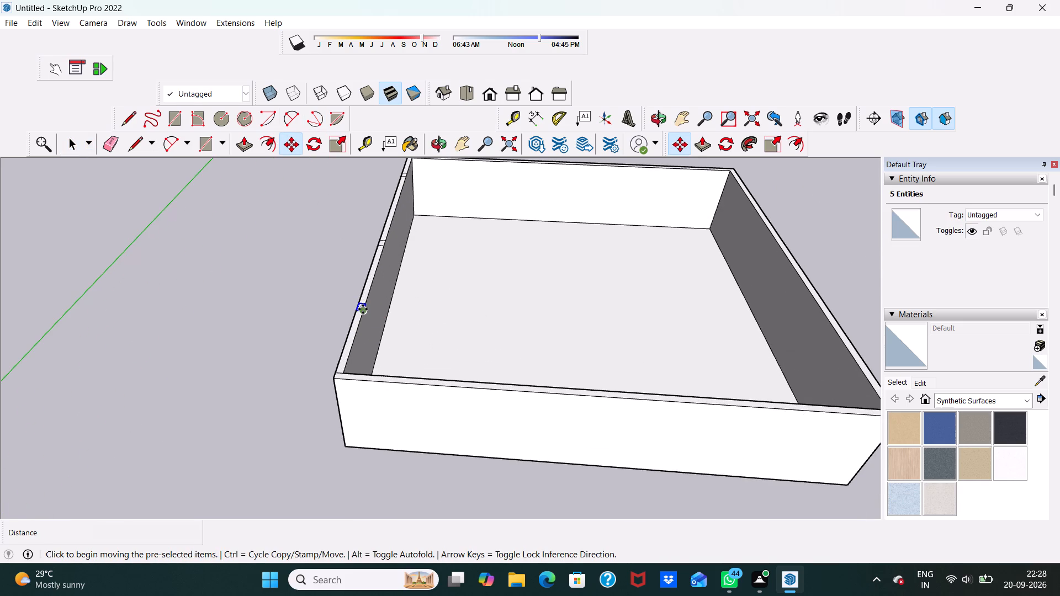
left_click(363, 309)
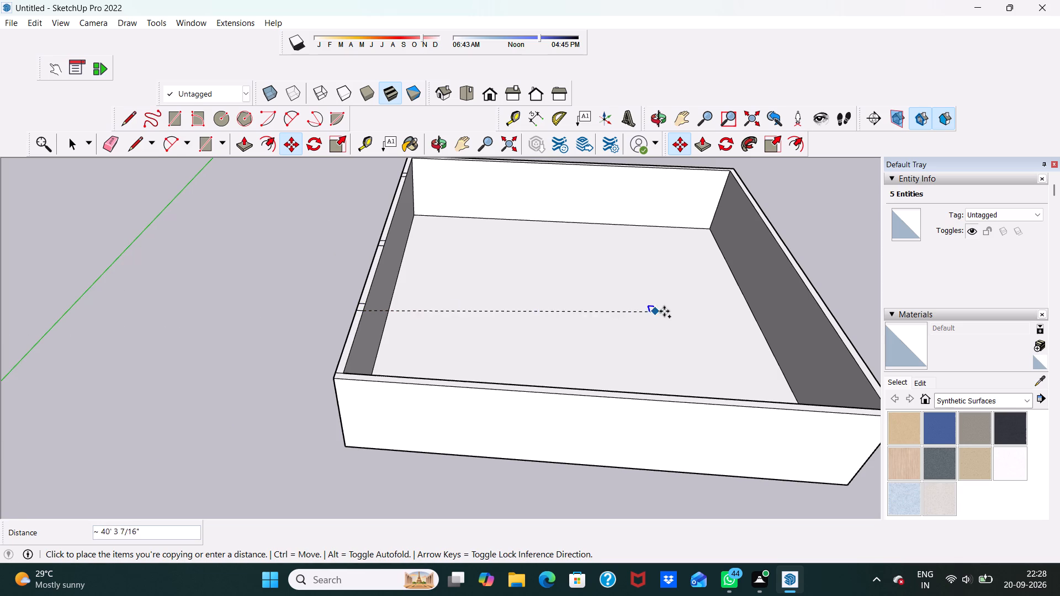
scroll(834, 319, "up", 2)
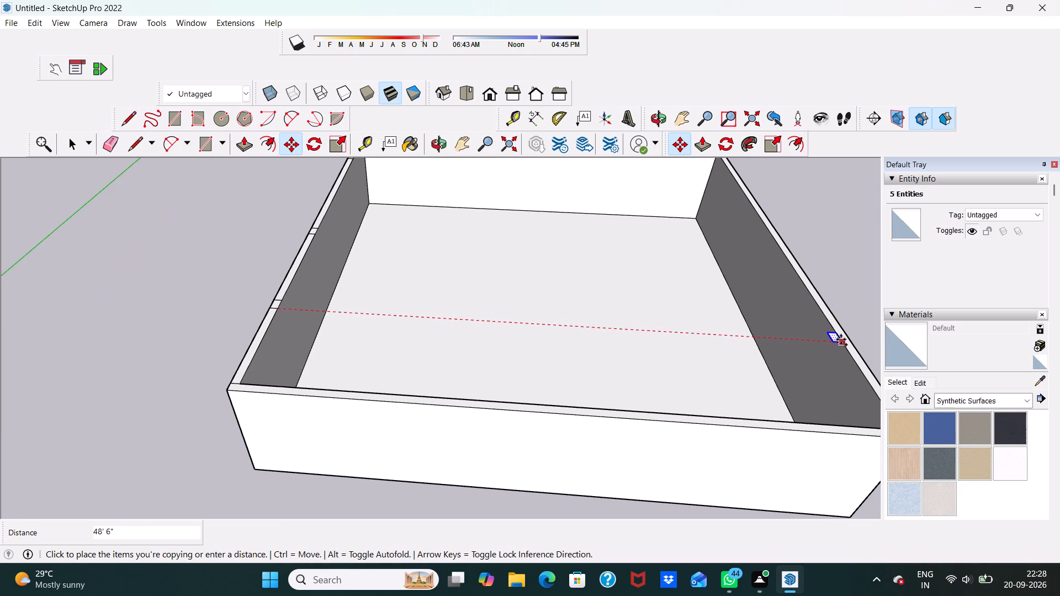
left_click(851, 337)
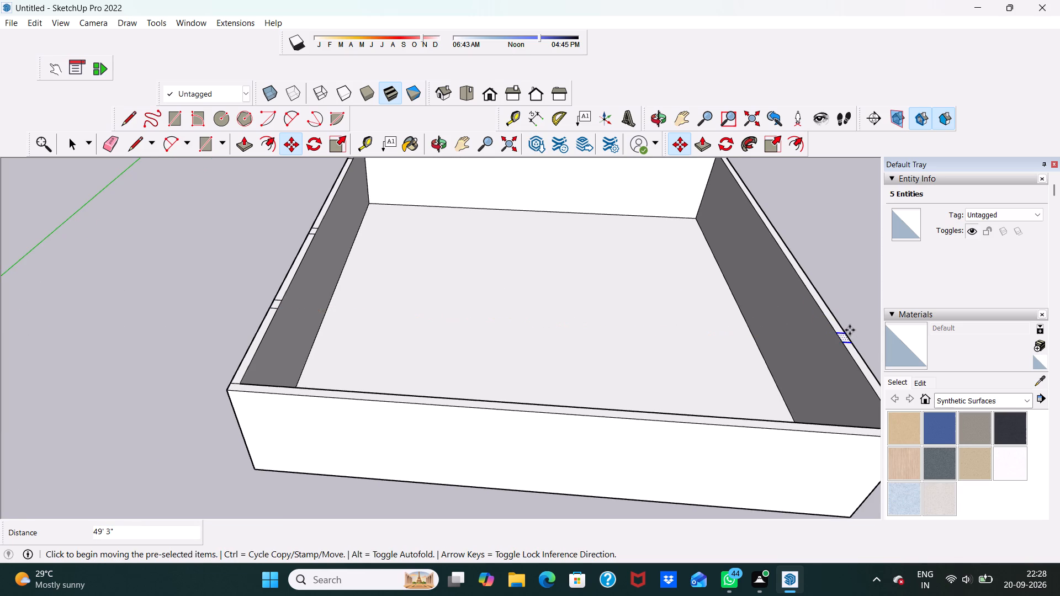
Copy the middle small rectangle from the side wall's top straight across onto the opposite wall's top, about 49' 3" away.
scroll(850, 330, "up", 5)
scroll(841, 333, "down", 4)
middle_click(834, 335)
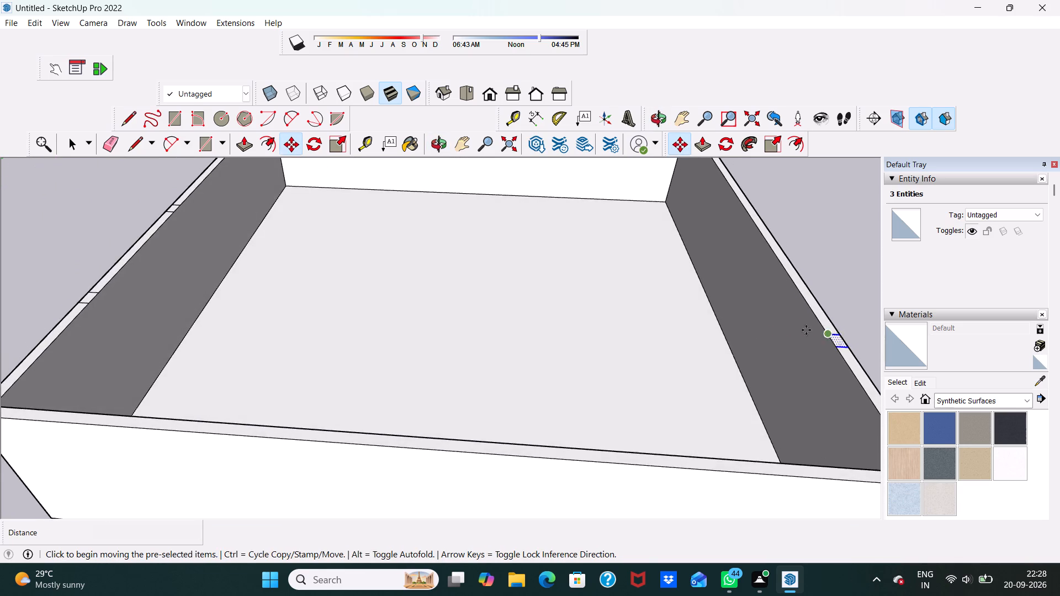
scroll(341, 268, "down", 4)
scroll(252, 253, "up", 9)
key("space")
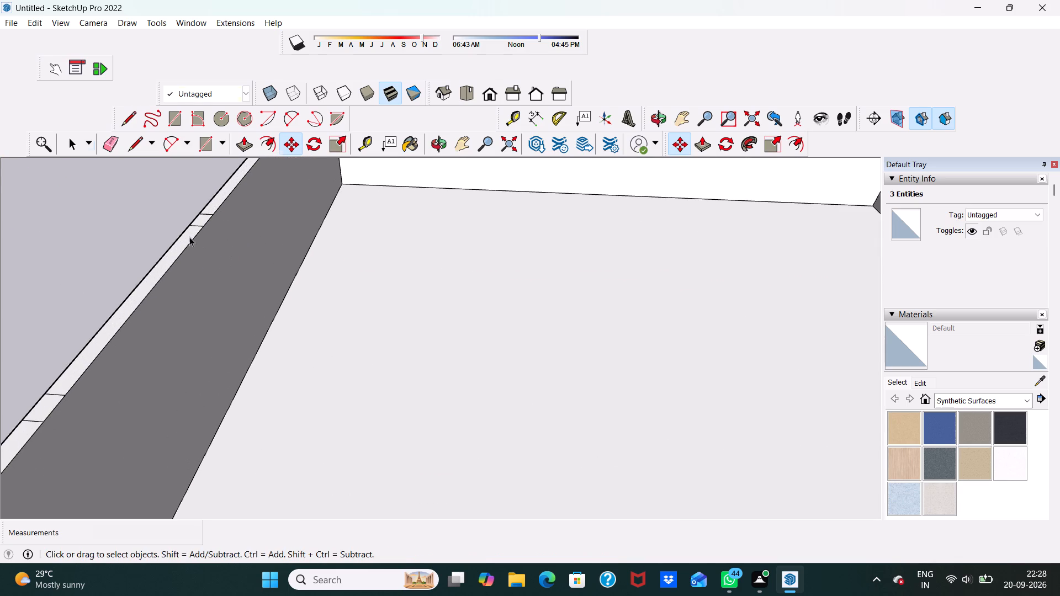
triple_click(203, 215)
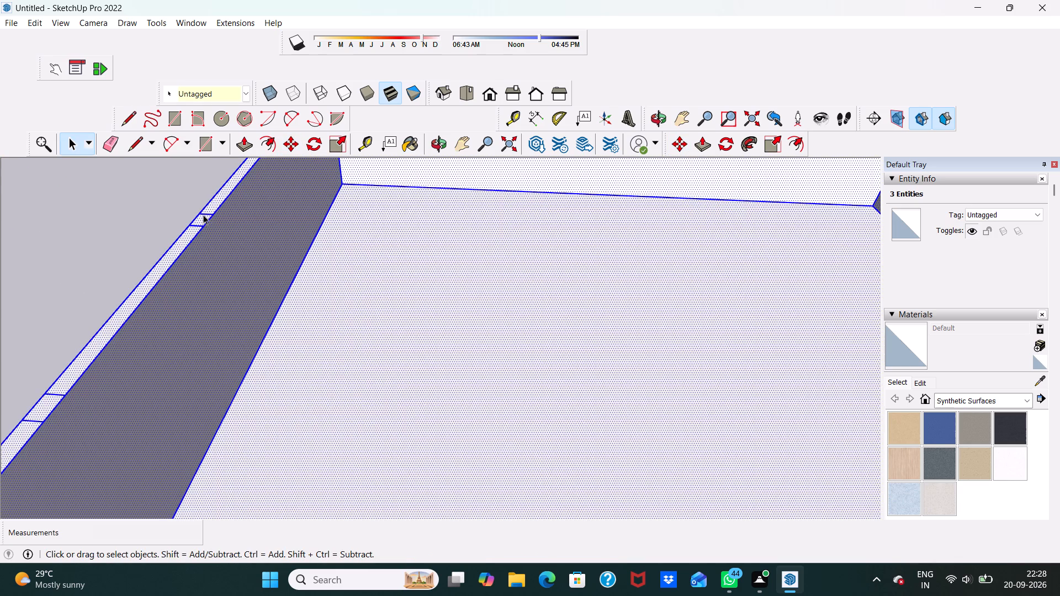
double_click(123, 212)
double_click(202, 215)
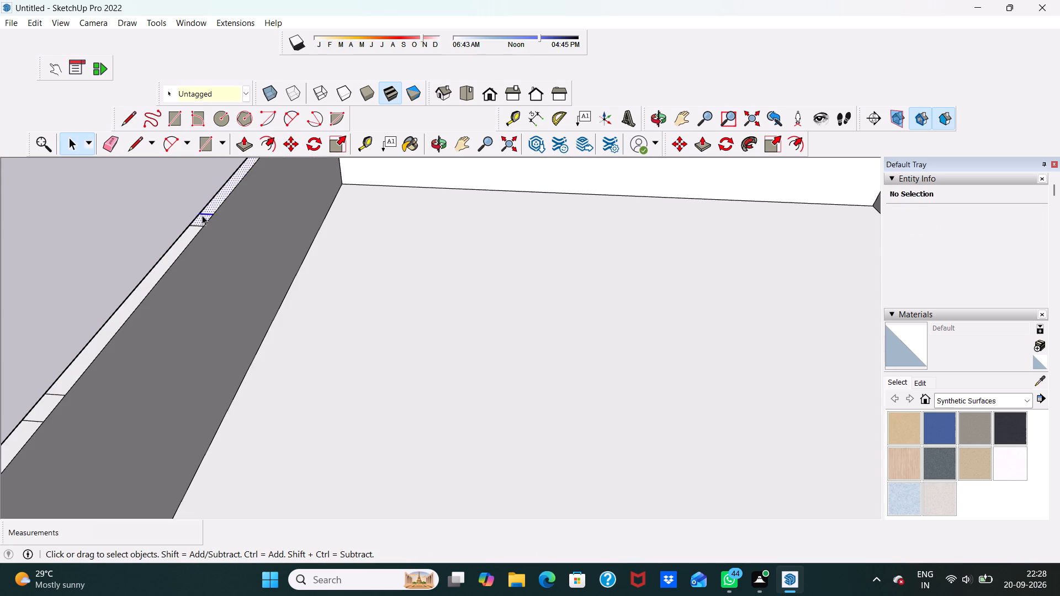
left_click(181, 211)
scroll(194, 212, "up", 11)
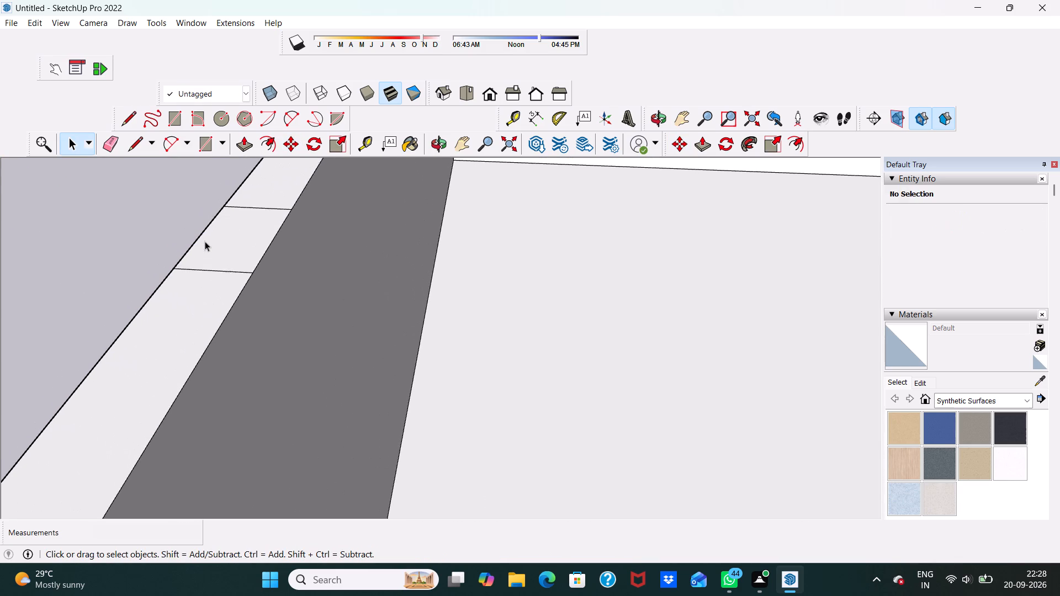
double_click(219, 245)
double_click(223, 247)
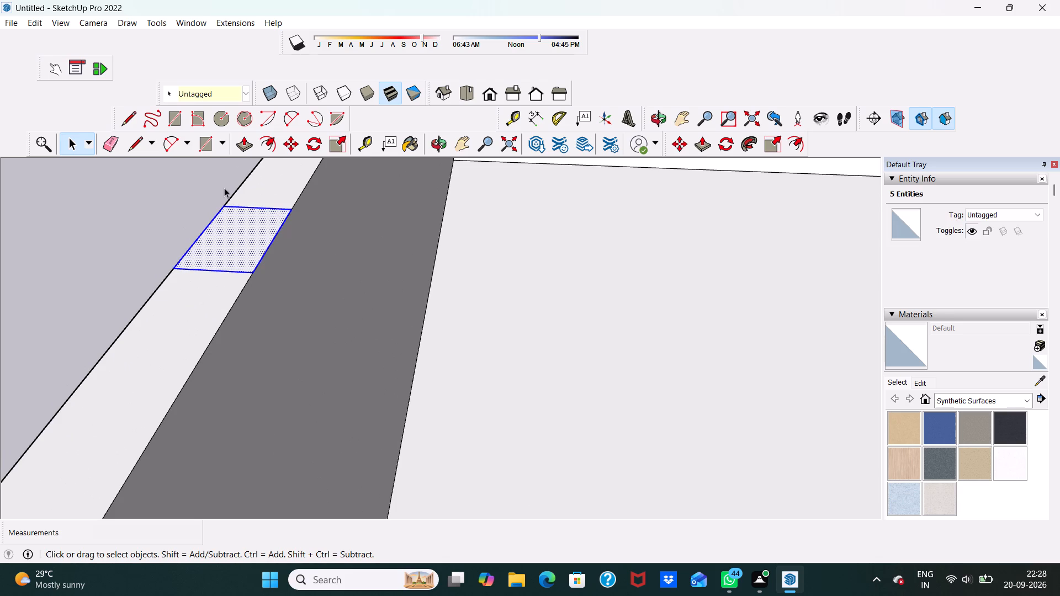
left_click(287, 147)
left_click_drag(239, 242, 283, 247)
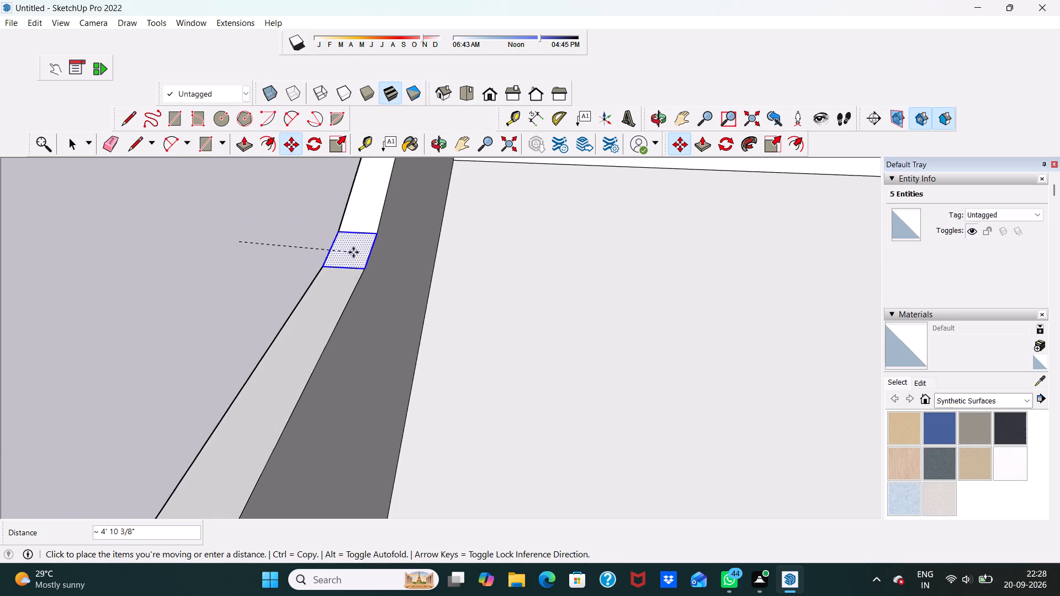
scroll(424, 240, "down", 12)
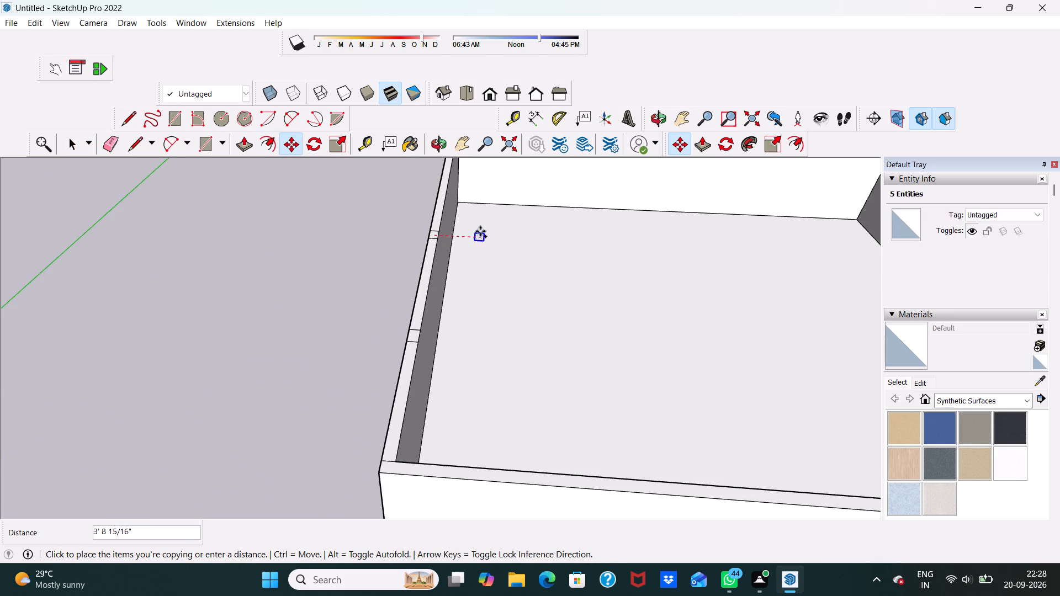
scroll(480, 231, "down", 7)
scroll(714, 236, "up", 14)
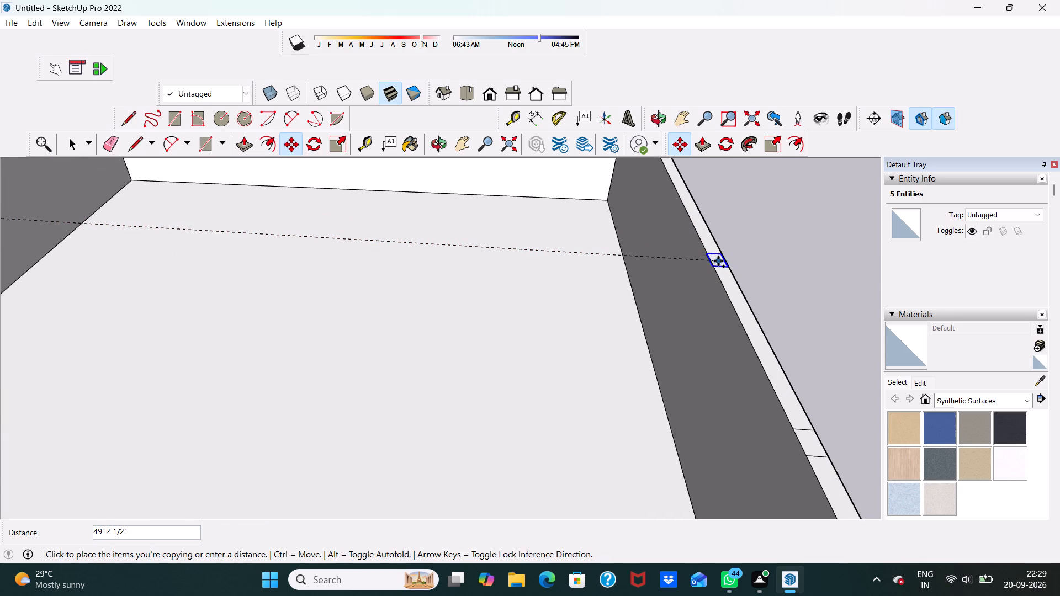
scroll(718, 260, "up", 3)
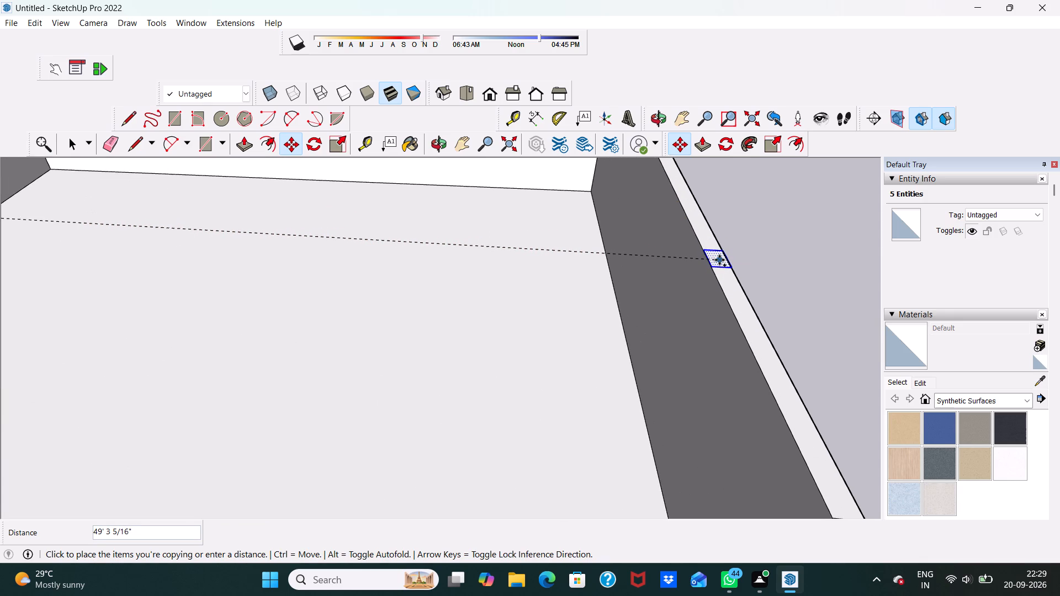
left_click(719, 260)
Copy the farthest small rectangle from the side wall's top straight across onto the opposite wall's top, about 49' 3" away.
scroll(616, 249, "down", 7)
scroll(648, 265, "up", 1)
scroll(647, 272, "down", 4)
scroll(323, 178, "up", 5)
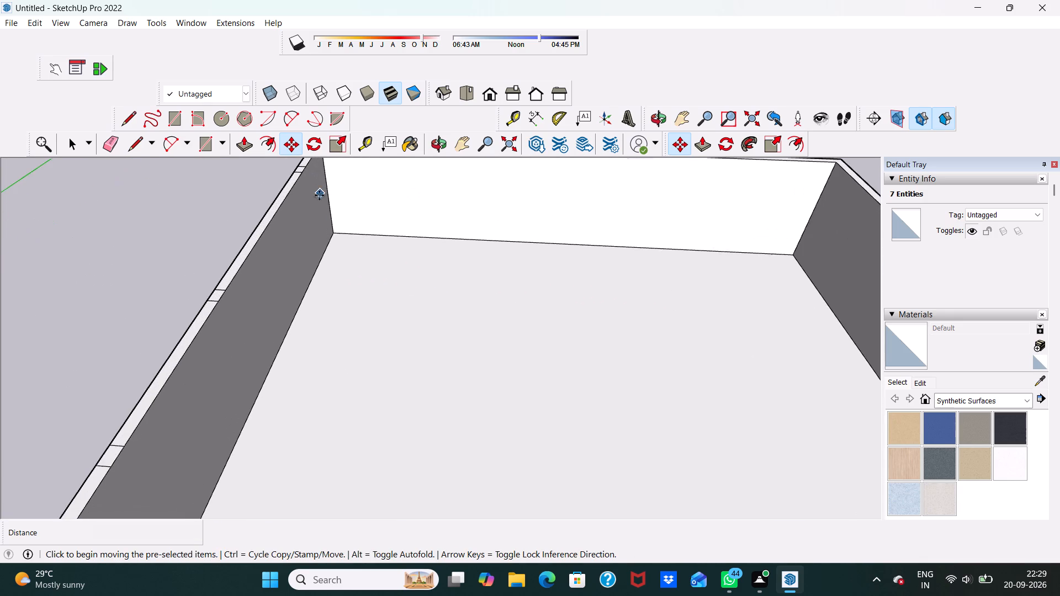
key("space")
scroll(306, 191, "up", 3)
scroll(306, 215, "down", 10)
scroll(303, 175, "up", 11)
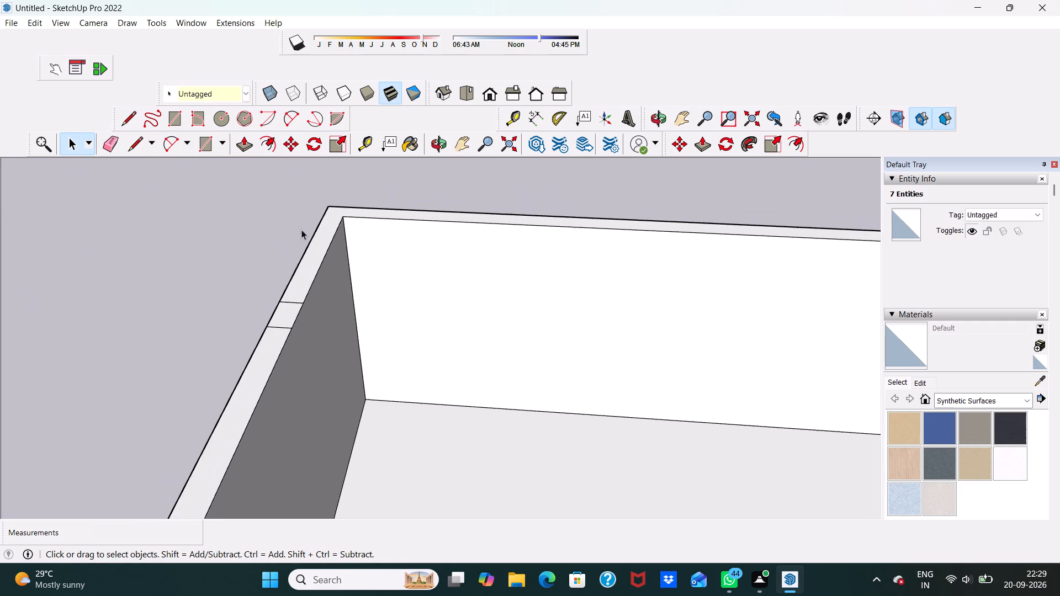
double_click(284, 307)
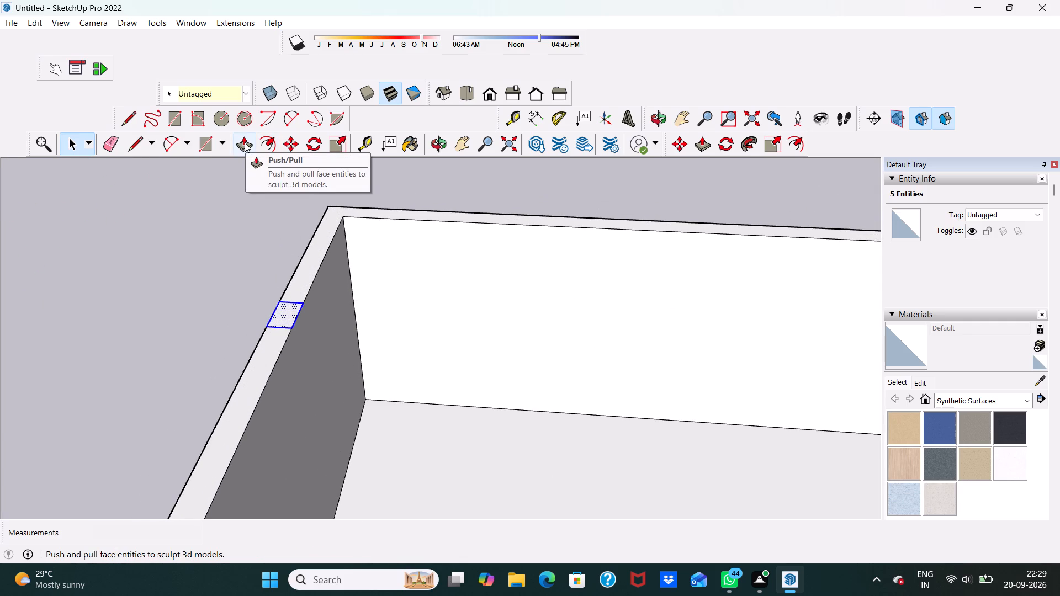
left_click(287, 140)
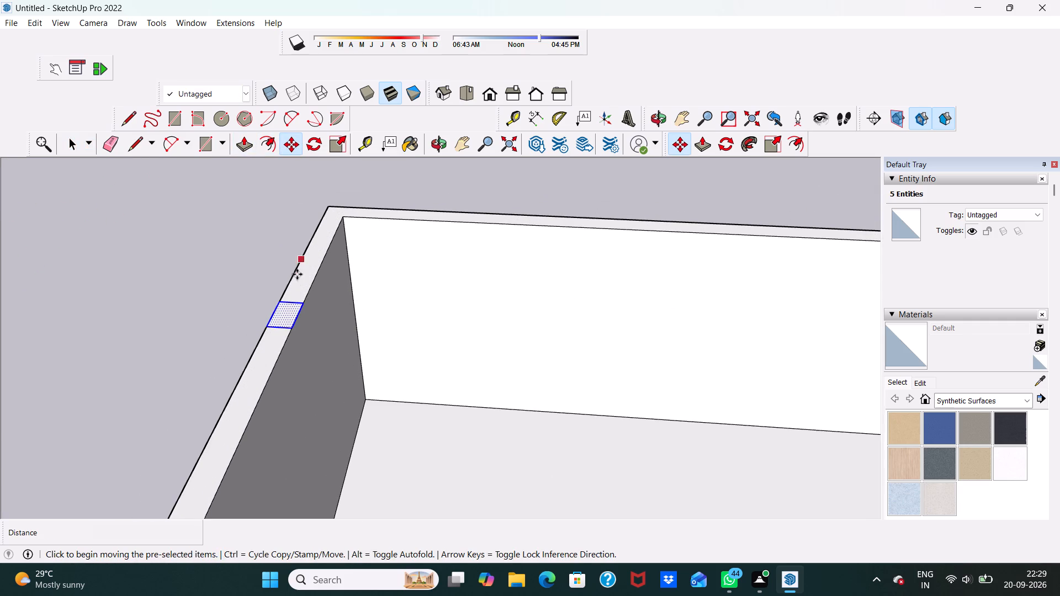
left_click(286, 317)
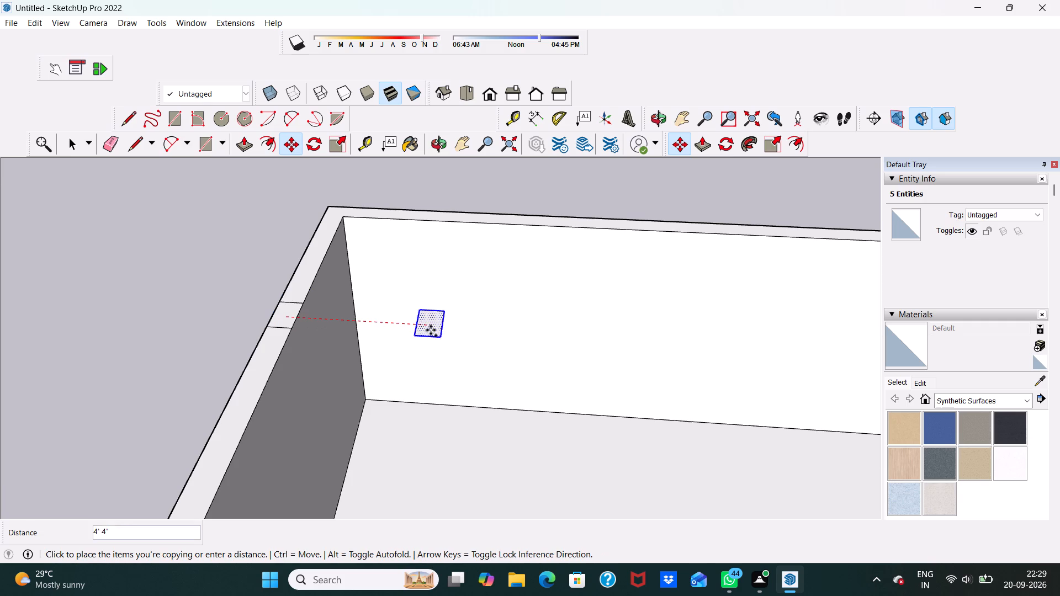
scroll(547, 301, "down", 18)
scroll(745, 301, "up", 6)
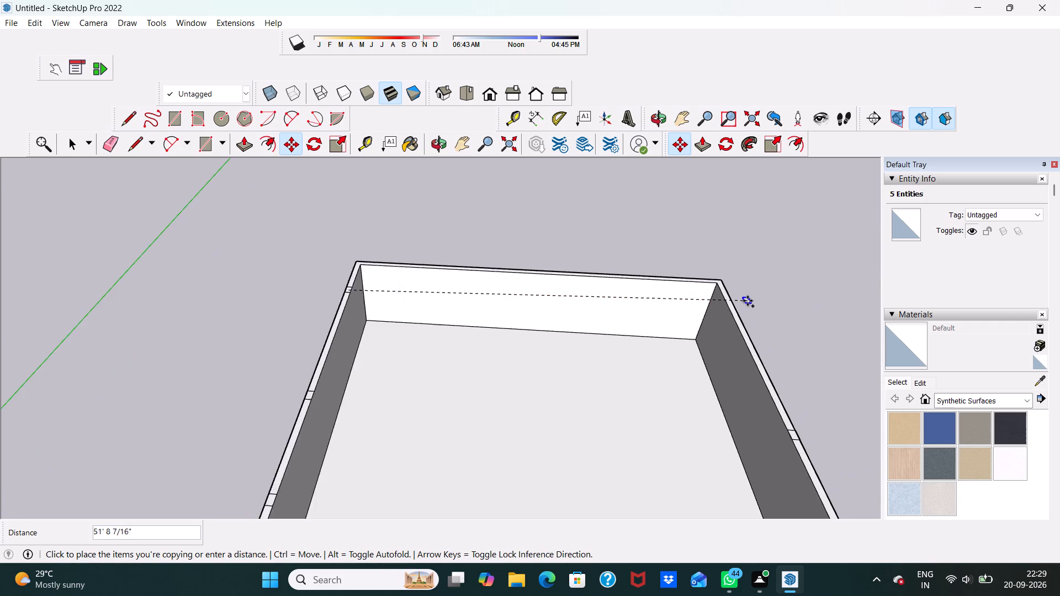
scroll(746, 301, "up", 10)
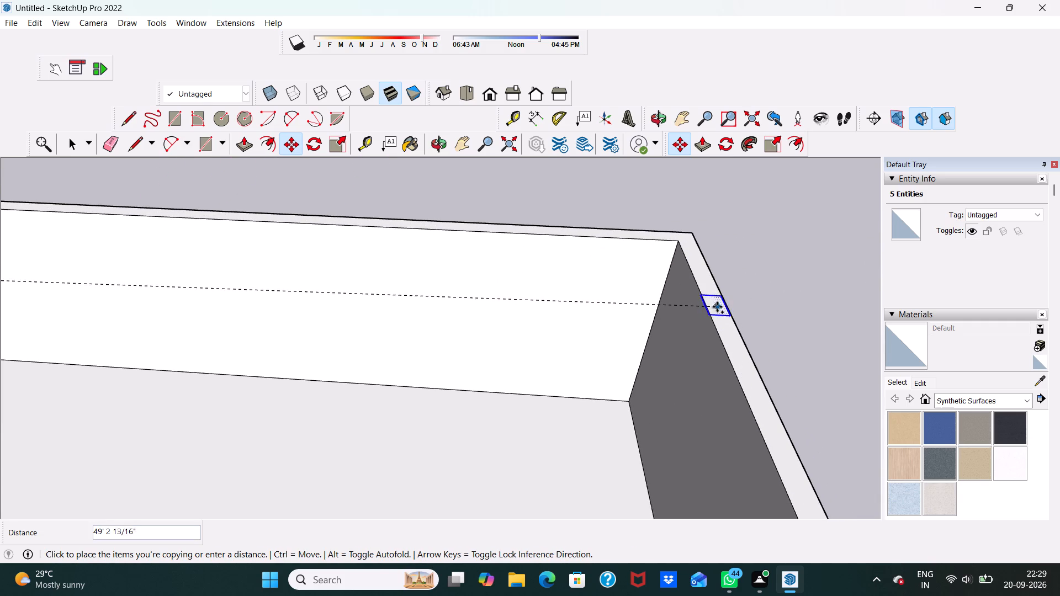
left_click(718, 306)
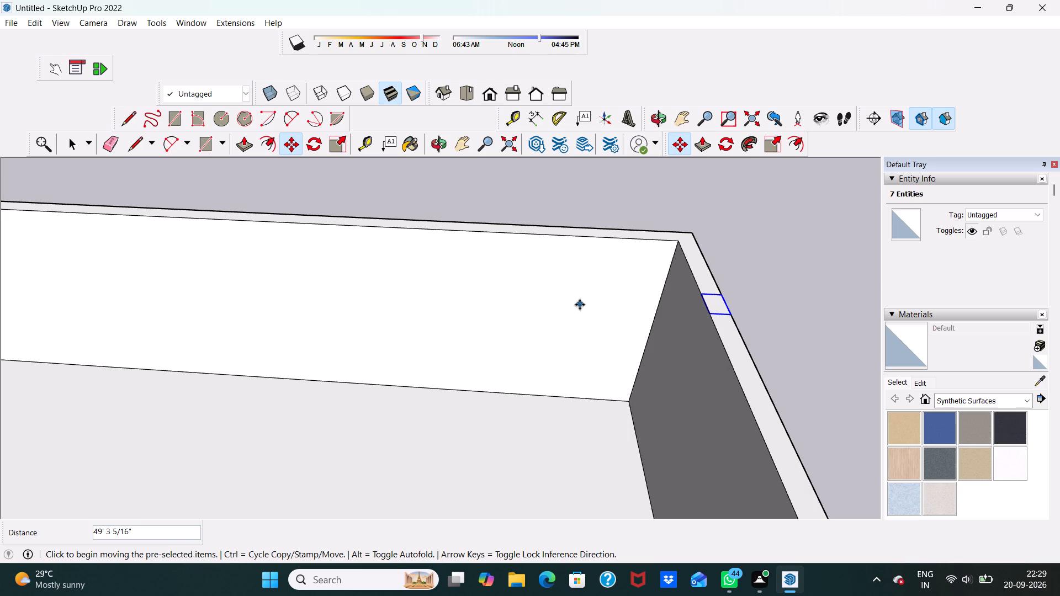
key("space")
key("space")
scroll(533, 215, "down", 11)
left_click_drag(678, 242, 675, 248)
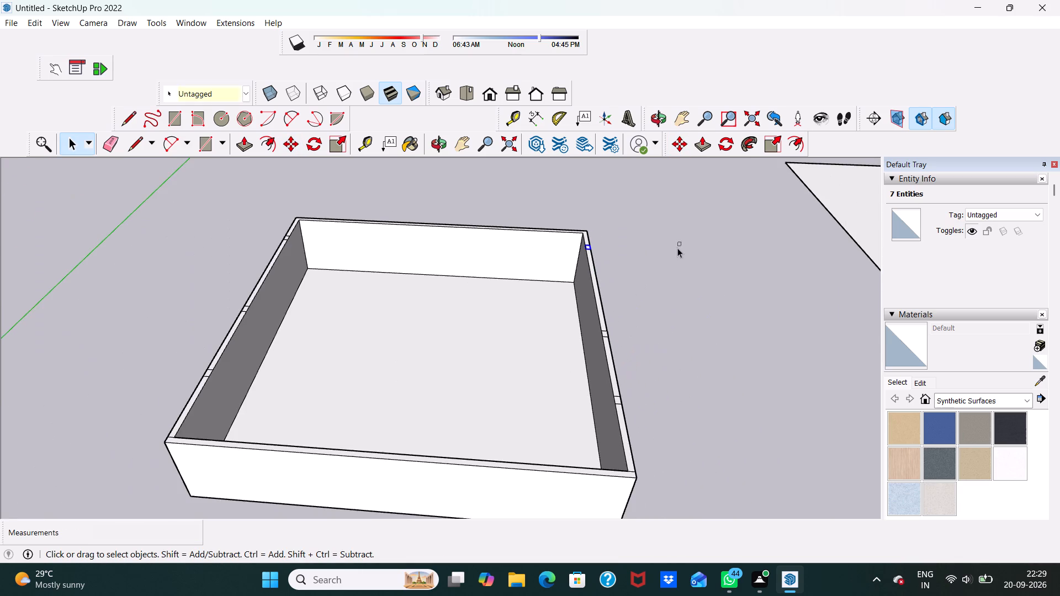
Lower the front wall's top face by 3' with Push/Pull.
scroll(570, 310, "up", 6)
scroll(571, 304, "down", 6)
scroll(265, 225, "up", 7)
scroll(284, 267, "down", 7)
scroll(210, 332, "down", 9)
scroll(247, 249, "up", 1)
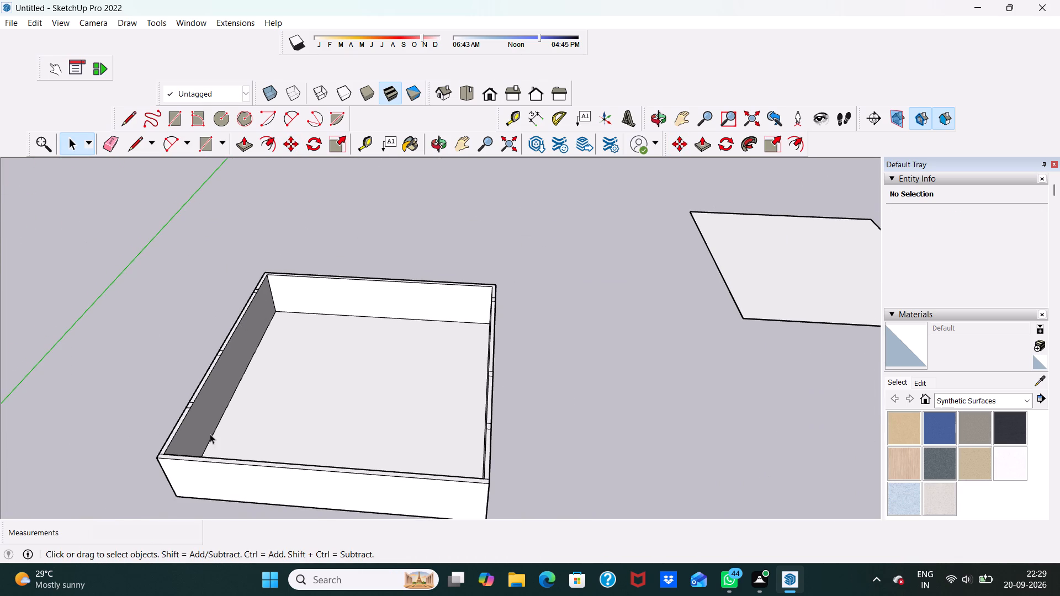
scroll(207, 438, "down", 3)
scroll(203, 458, "up", 13)
left_click(203, 450)
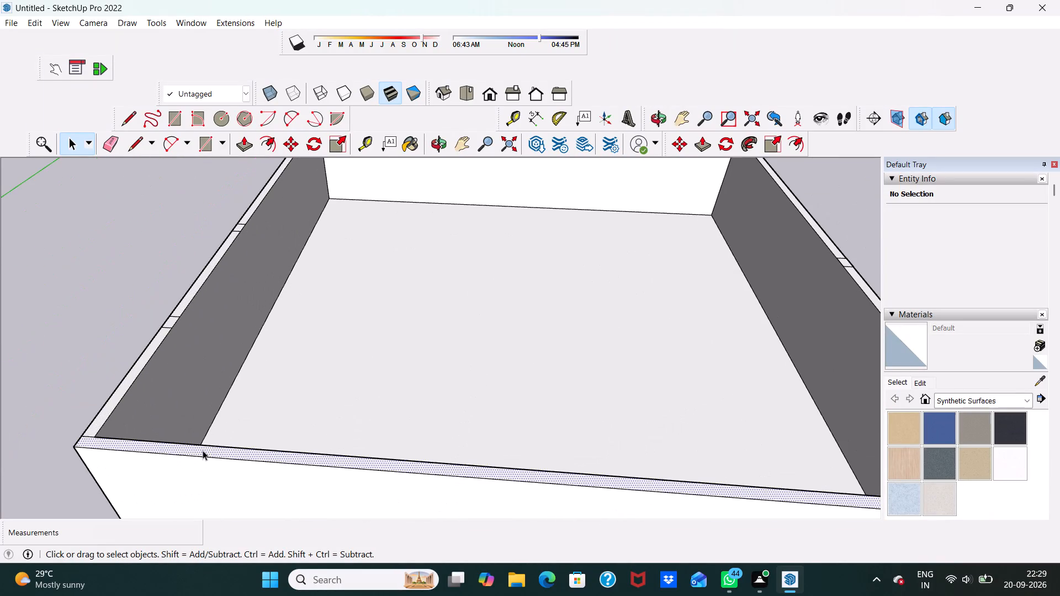
left_click(246, 142)
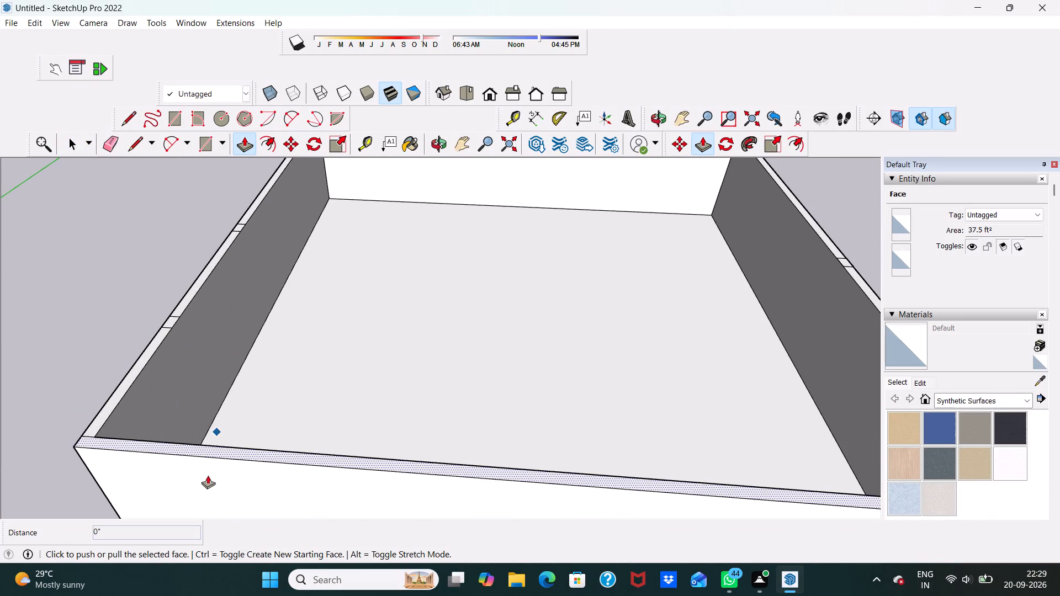
left_click(210, 445)
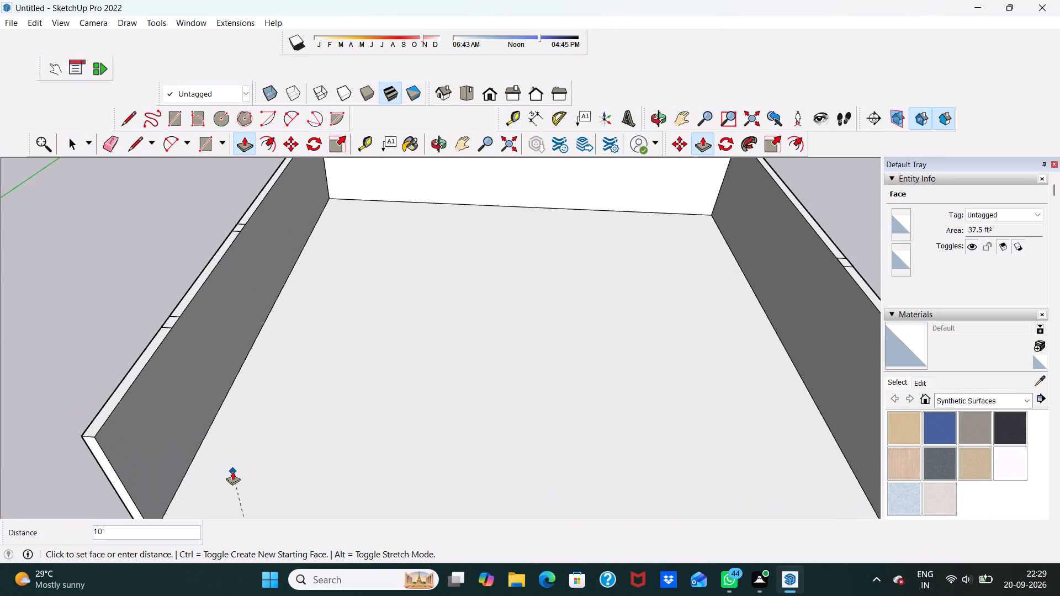
key("ctrl+z")
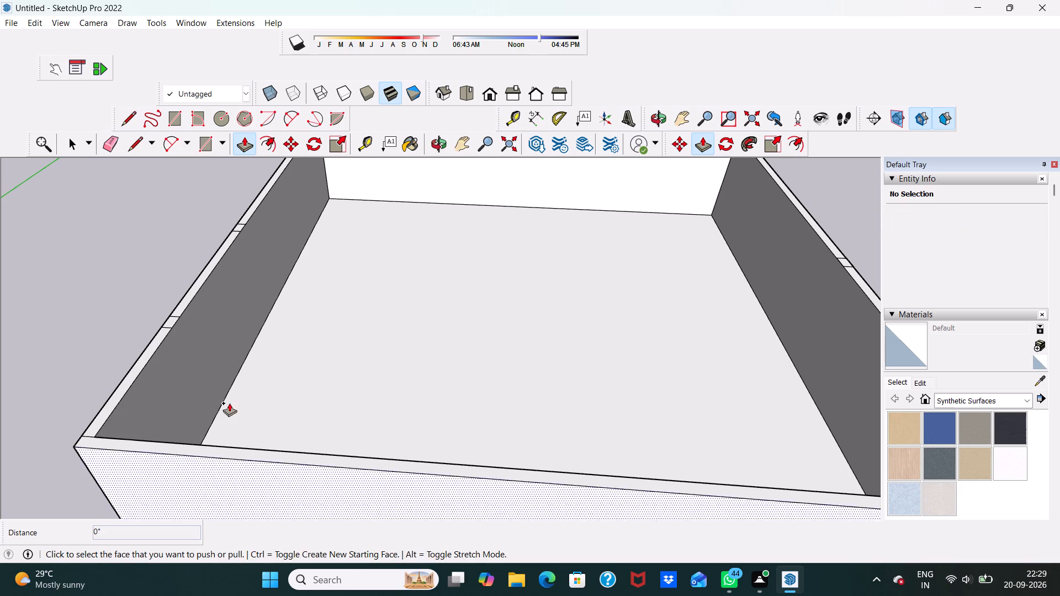
scroll(230, 408, "up", 5)
scroll(219, 446, "down", 5)
scroll(212, 466, "up", 4)
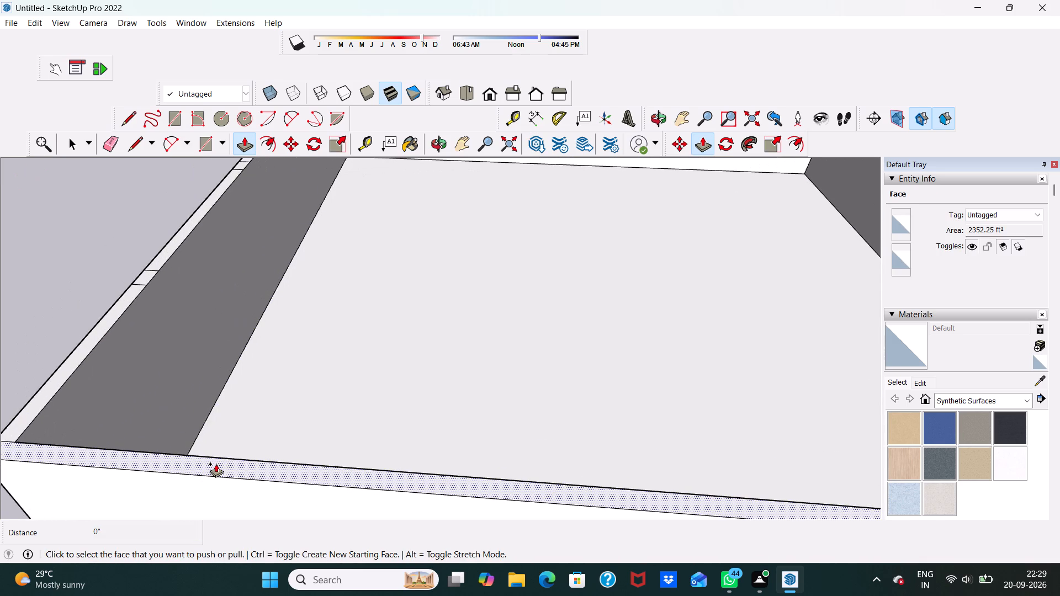
left_click(216, 463)
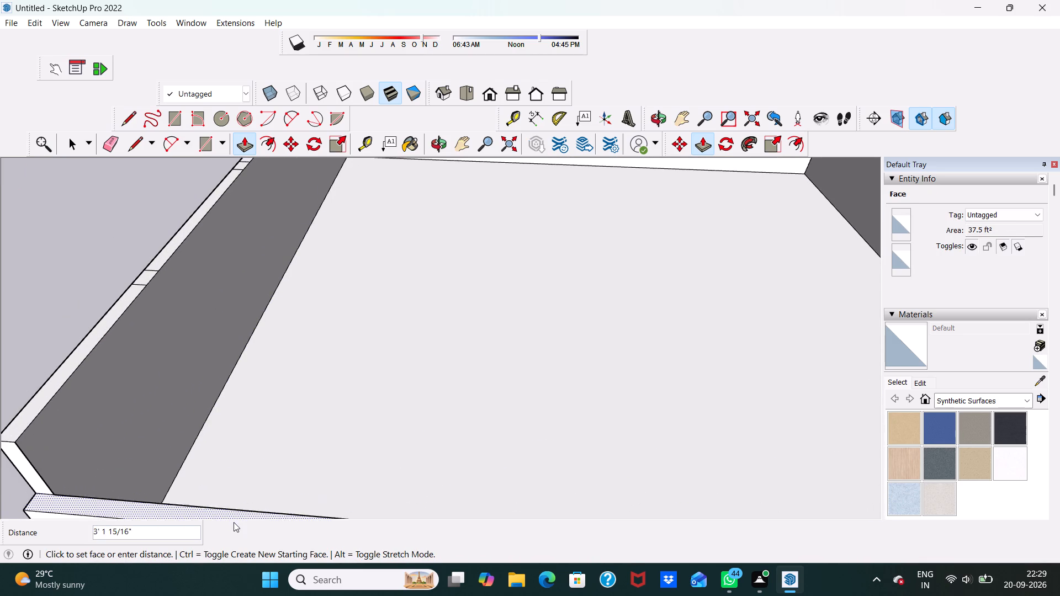
type("3'")
key("Return")
Lower the original side wall's top section between the front corner and the nearest small rectangle by 3' with Push/Pull.
scroll(178, 430, "down", 7)
scroll(146, 368, "up", 6)
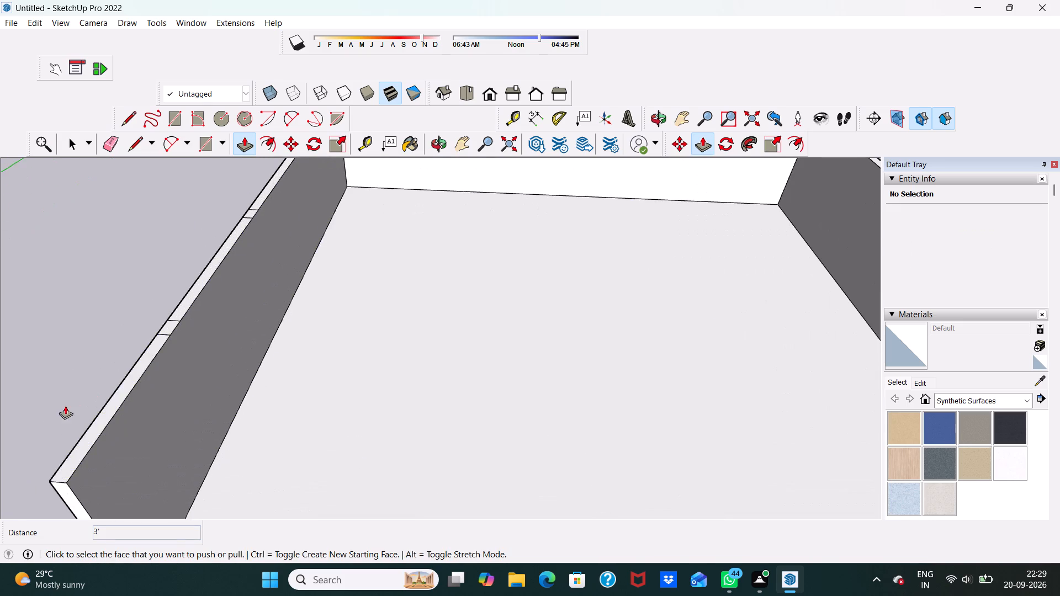
middle_click_drag(65, 406, 301, 339)
scroll(356, 359, "up", 1)
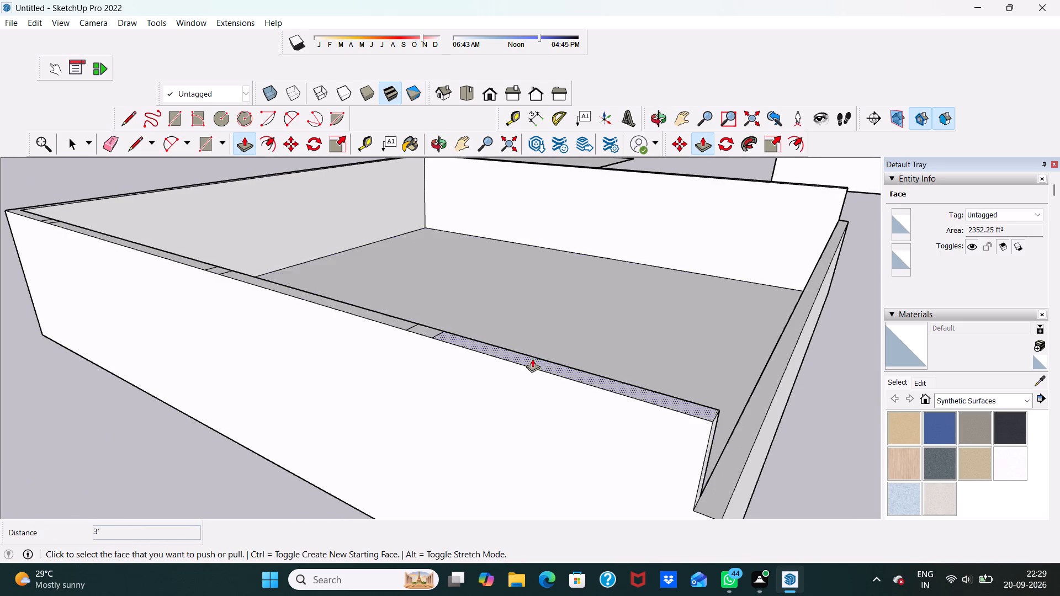
middle_click_drag(532, 359, 558, 454)
scroll(543, 411, "up", 3)
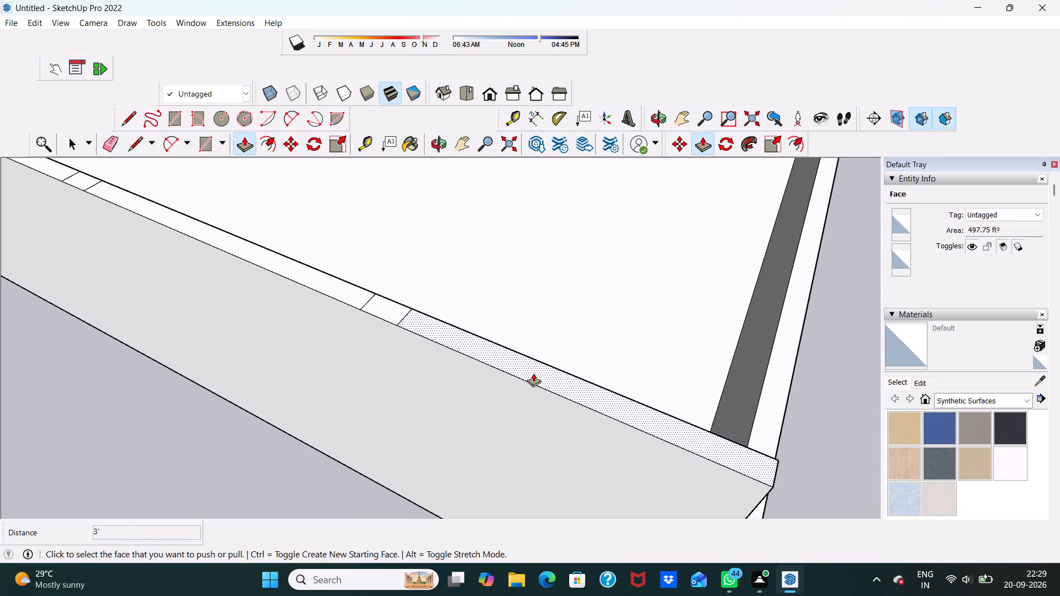
left_click(533, 373)
type("3'")
key("Return")
Lower the same side wall's top section between the nearest and middle small rectangles by 3' with Push/Pull.
scroll(527, 390, "down", 7)
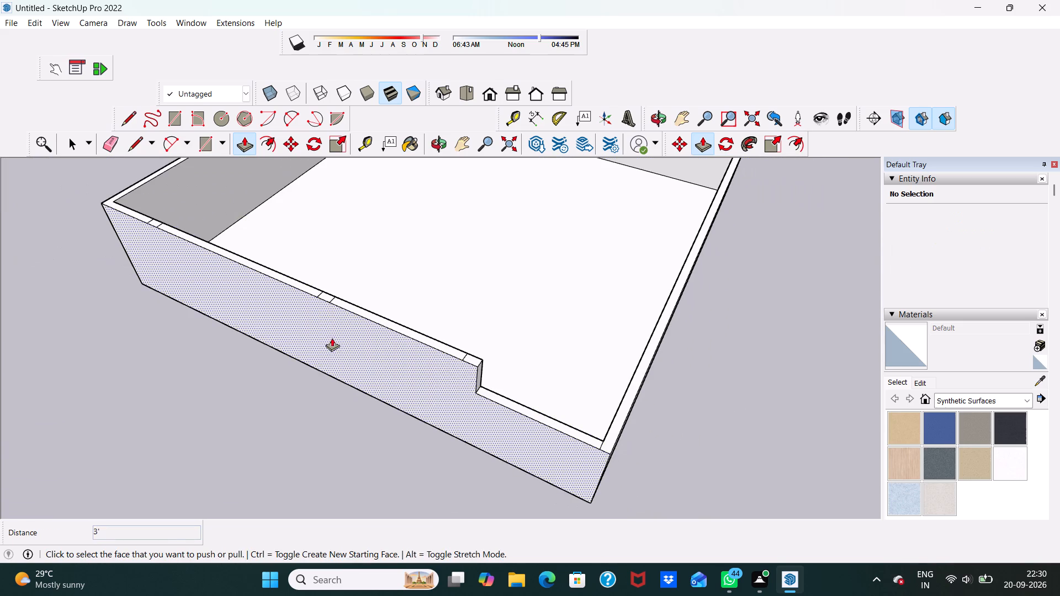
middle_click_drag(332, 338, 474, 359)
scroll(474, 359, "up", 4)
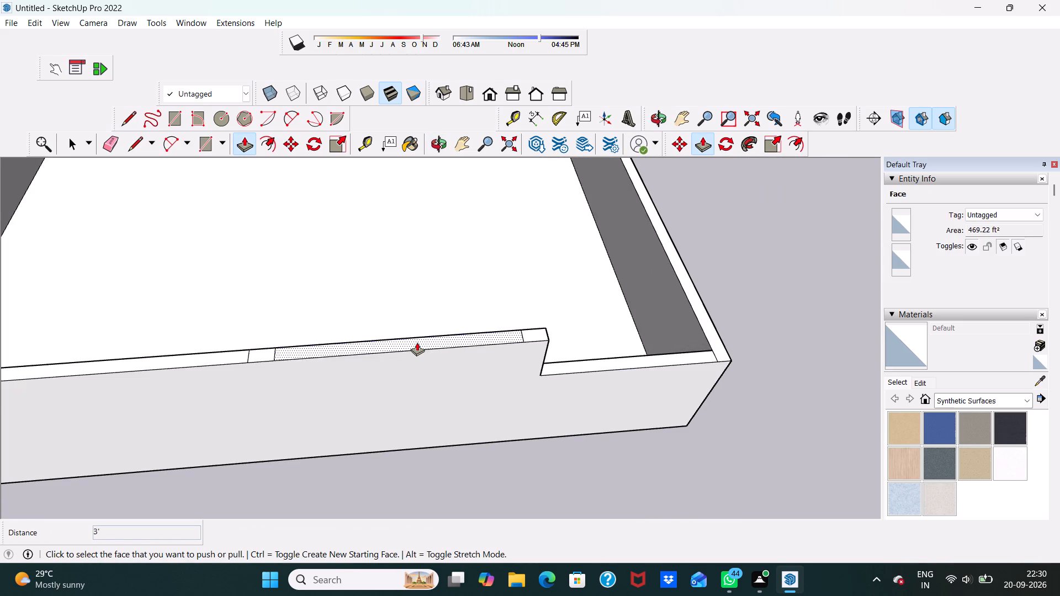
left_click(417, 342)
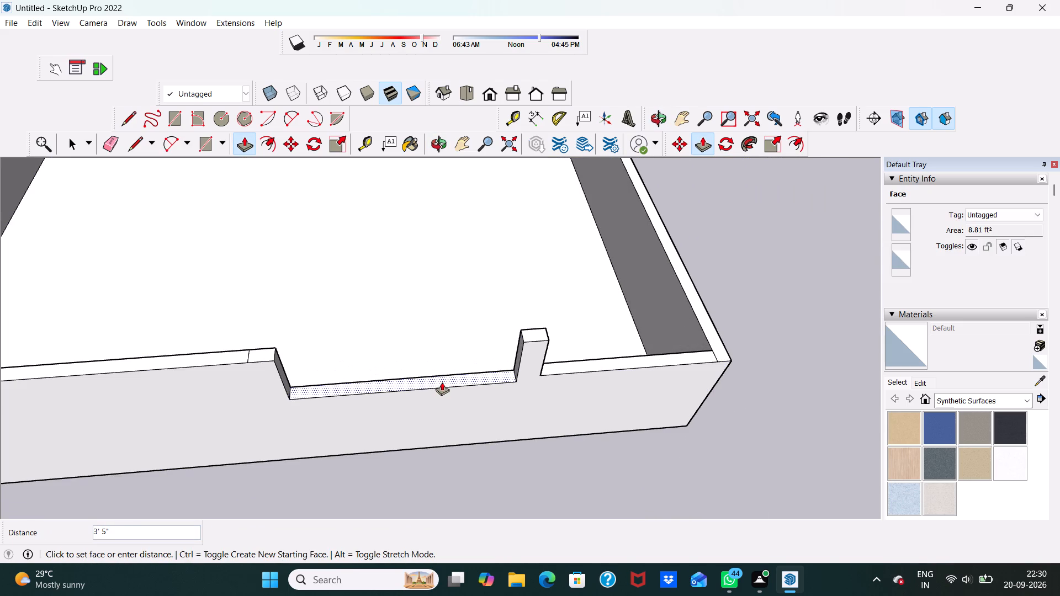
type("3'")
key("Return")
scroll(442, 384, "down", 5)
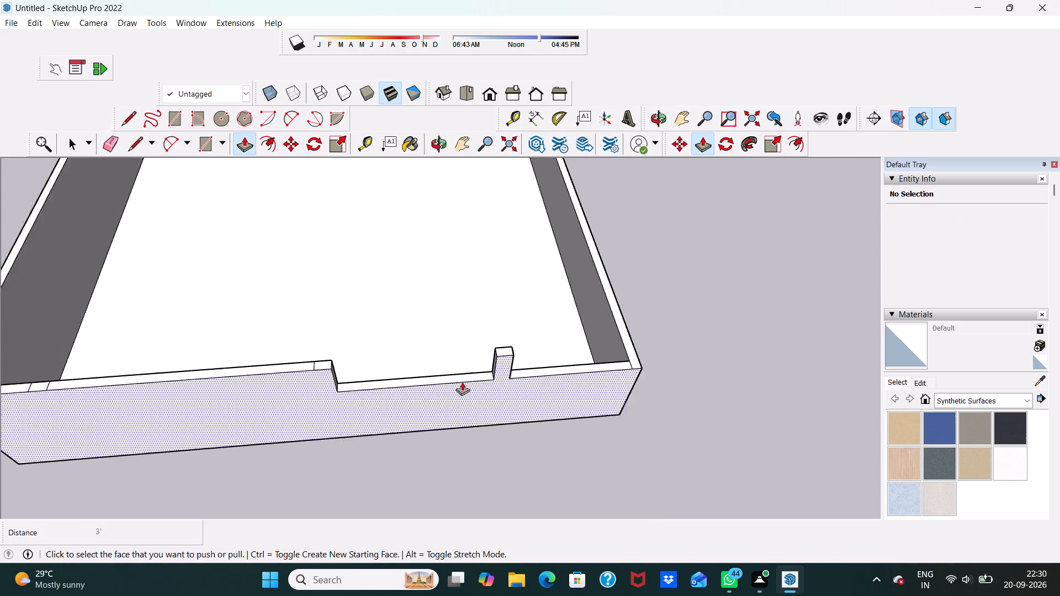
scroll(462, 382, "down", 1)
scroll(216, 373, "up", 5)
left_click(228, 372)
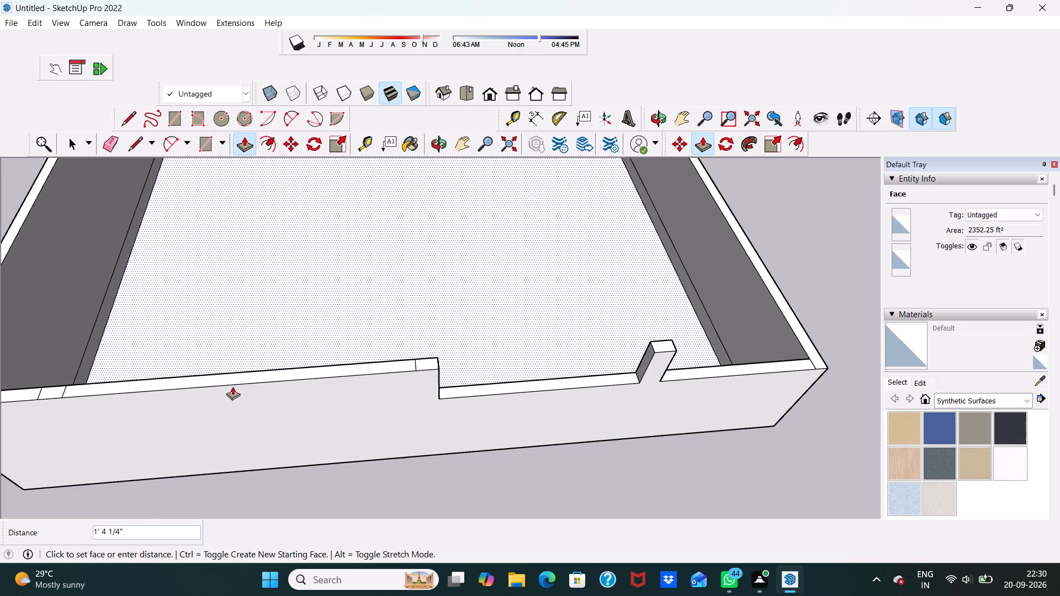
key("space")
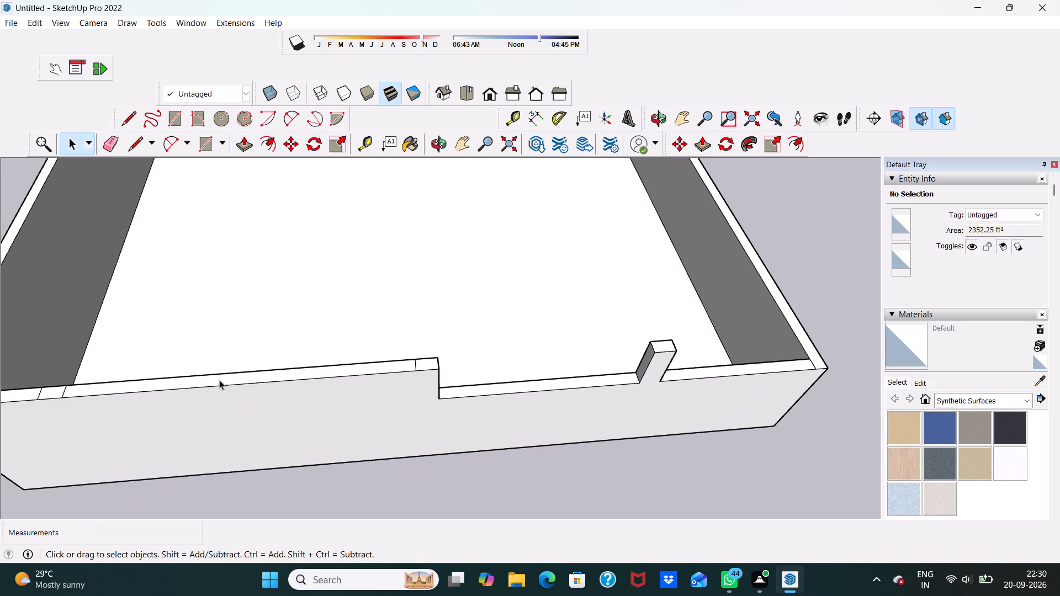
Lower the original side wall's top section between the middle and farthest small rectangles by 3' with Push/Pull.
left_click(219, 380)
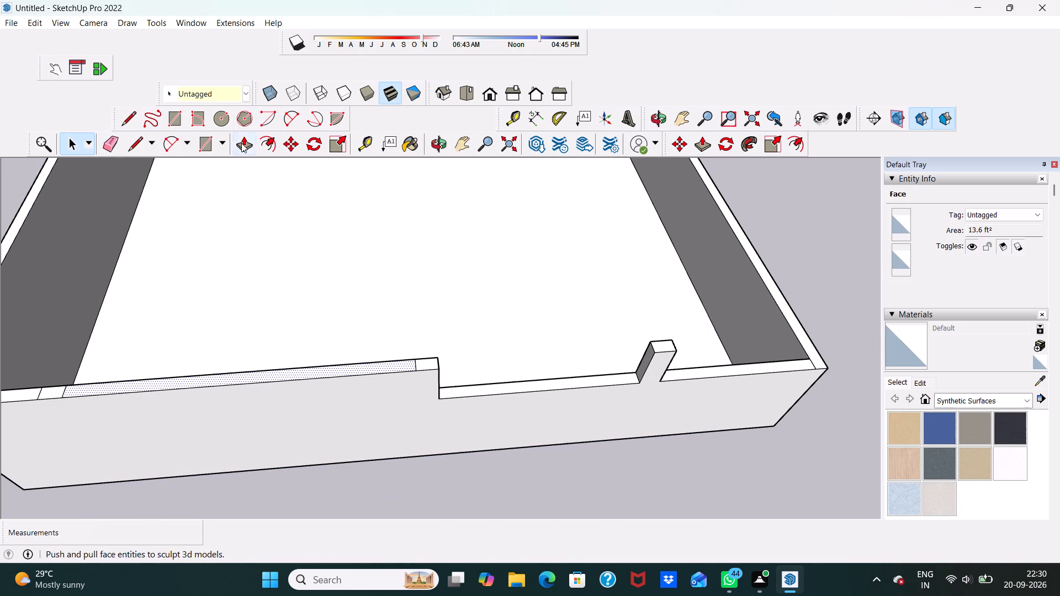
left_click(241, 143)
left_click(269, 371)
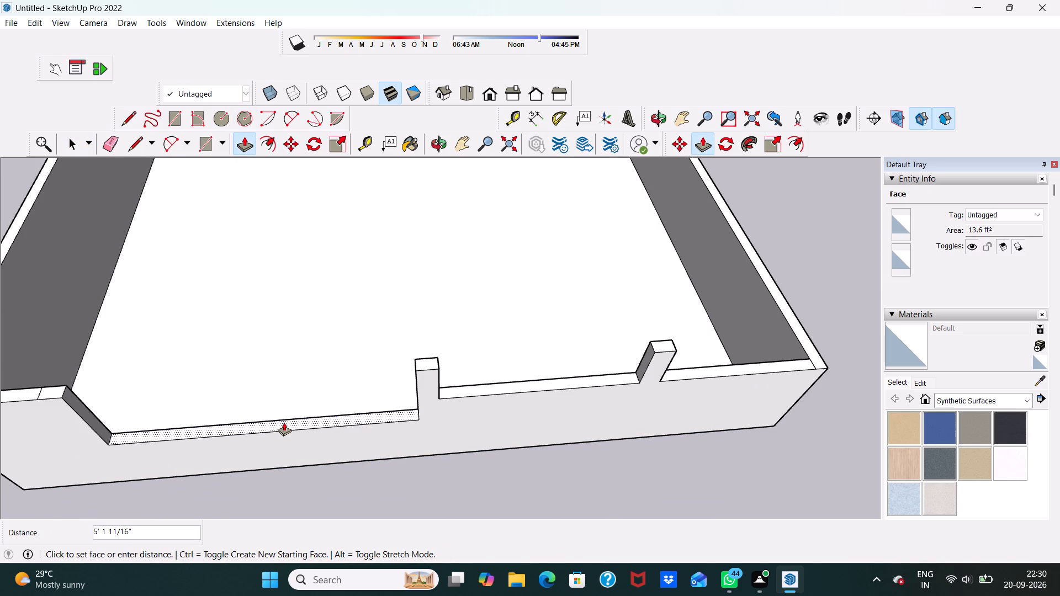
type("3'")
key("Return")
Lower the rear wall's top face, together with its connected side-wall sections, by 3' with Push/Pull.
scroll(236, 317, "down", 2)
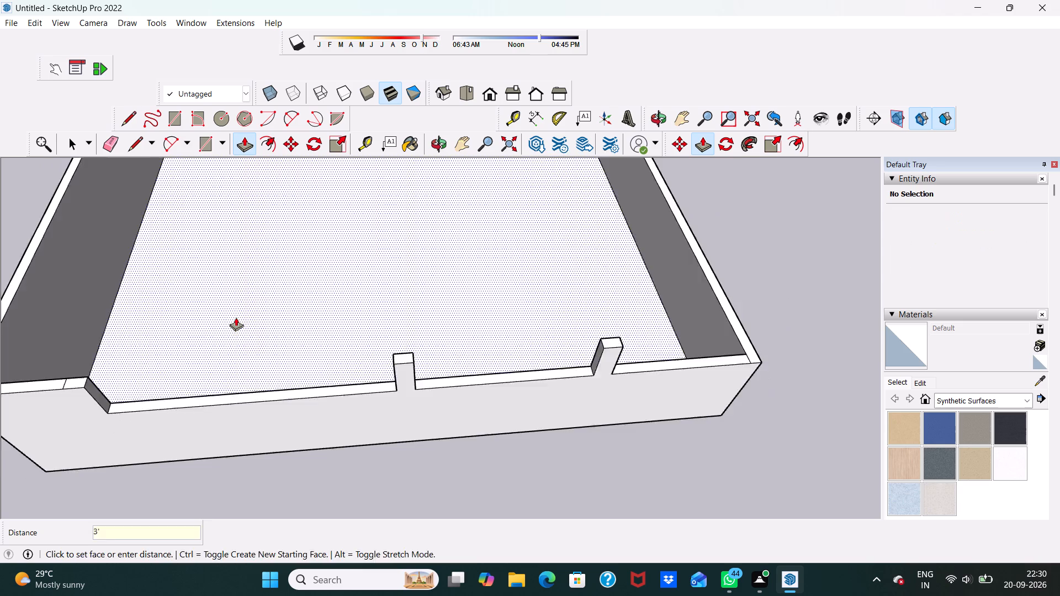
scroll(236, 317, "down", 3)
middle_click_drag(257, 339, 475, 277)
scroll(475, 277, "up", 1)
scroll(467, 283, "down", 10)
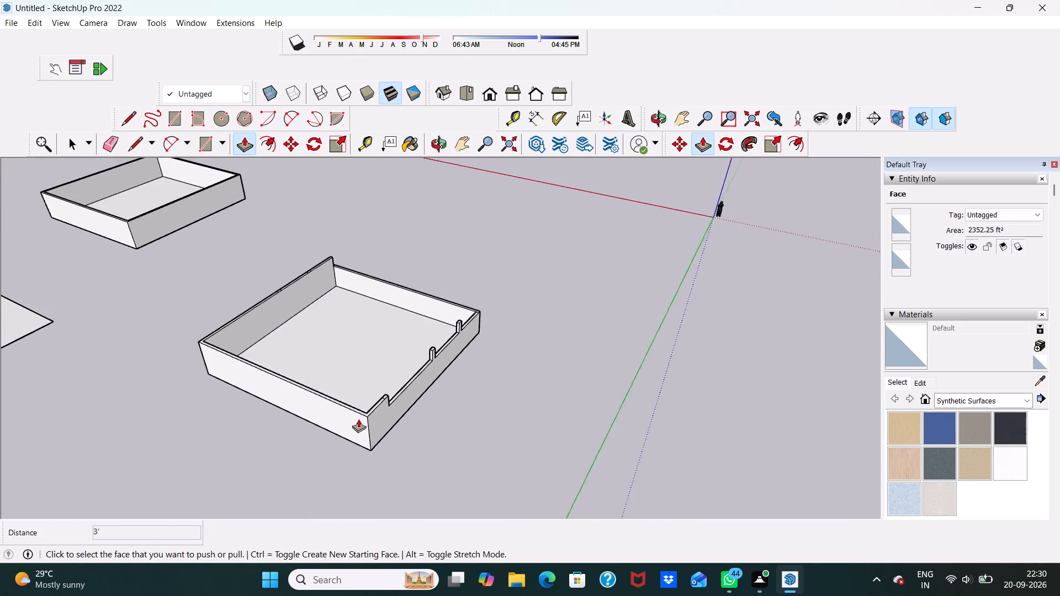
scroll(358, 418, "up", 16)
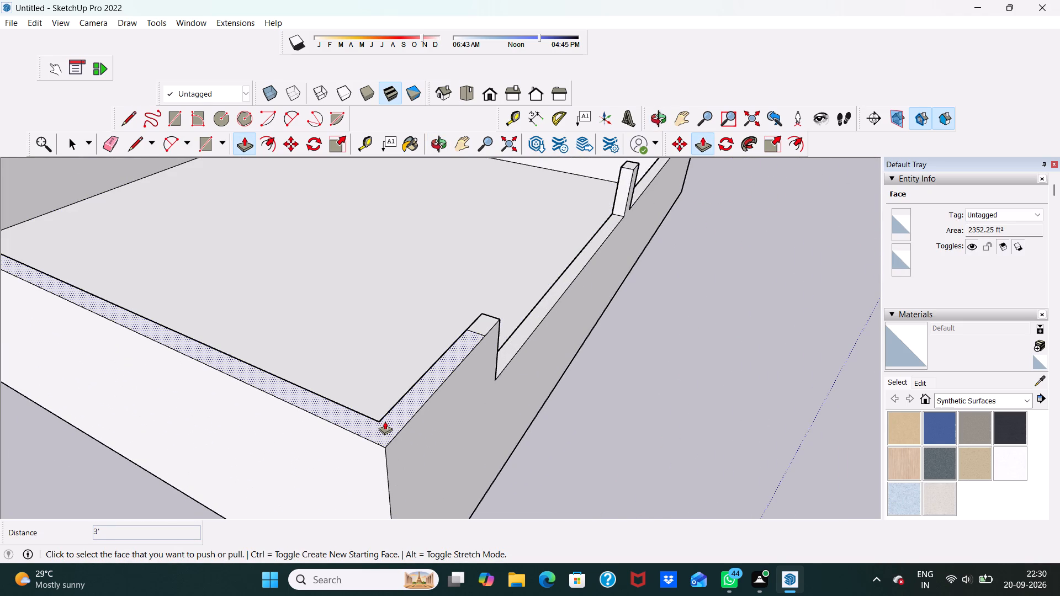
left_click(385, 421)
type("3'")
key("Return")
Examine the building from several sides, comparing the pillars on the two side walls.
scroll(404, 444, "down", 7)
scroll(451, 397, "down", 5)
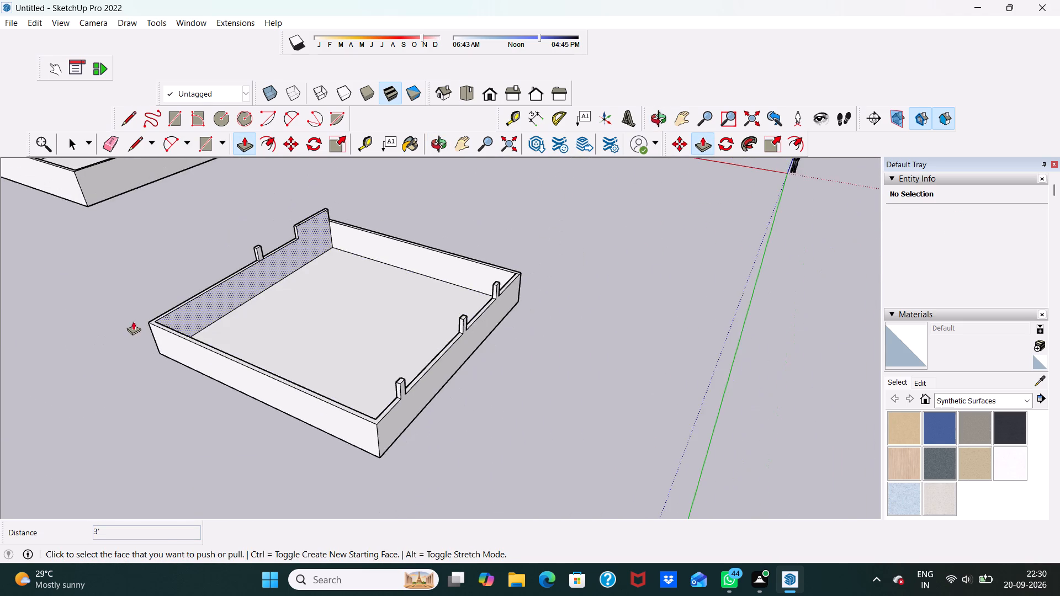
middle_click_drag(131, 321, 488, 298)
scroll(390, 419, "up", 1)
scroll(389, 414, "down", 5)
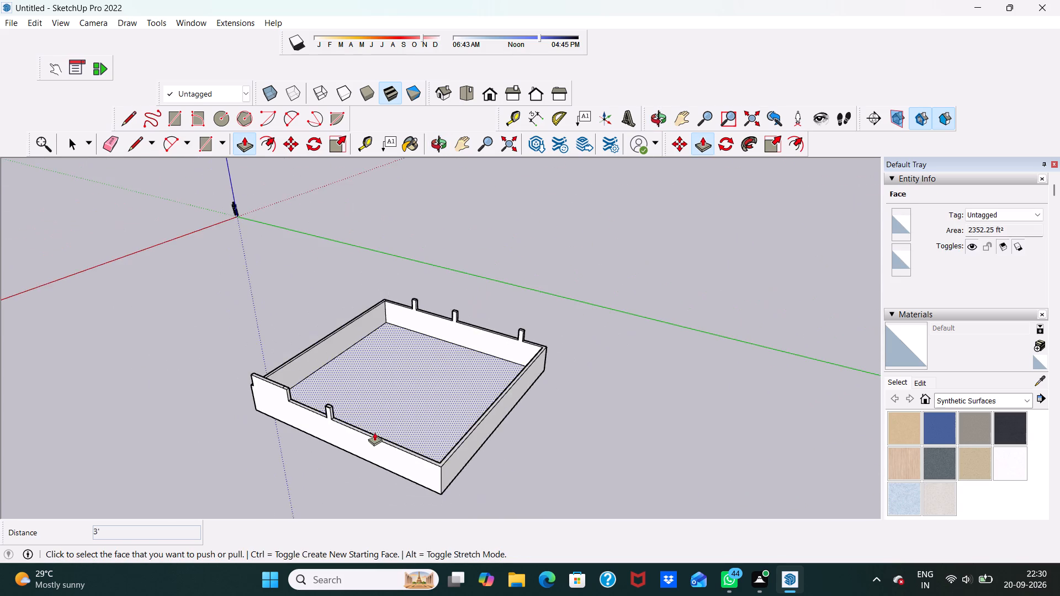
scroll(372, 435, "up", 9)
scroll(447, 422, "up", 1)
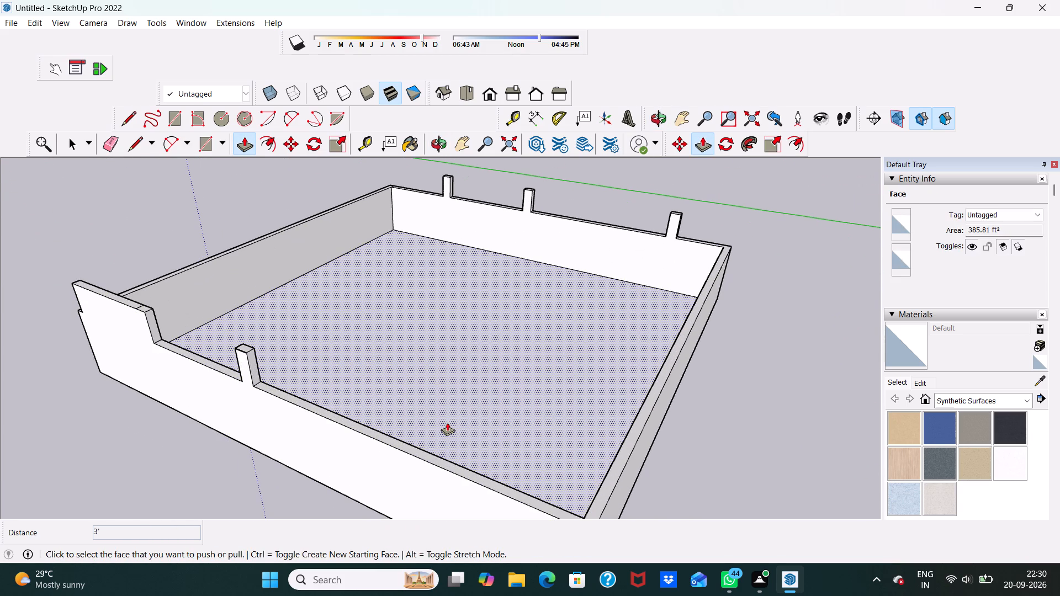
middle_click_drag(397, 417, 490, 417)
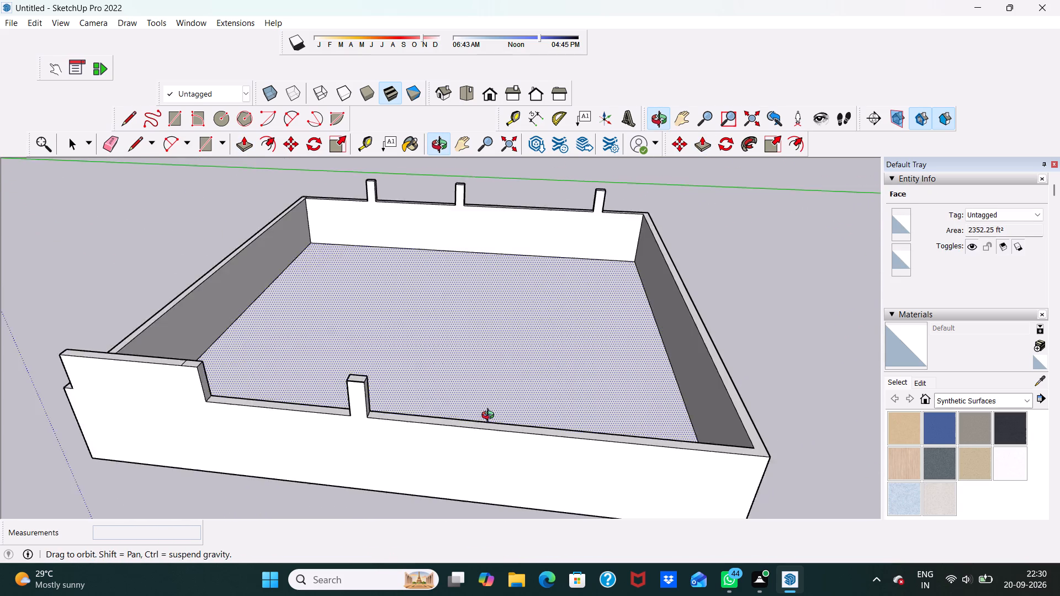
middle_click_drag(490, 417, 518, 461)
scroll(651, 455, "up", 4)
scroll(665, 433, "down", 8)
key("space")
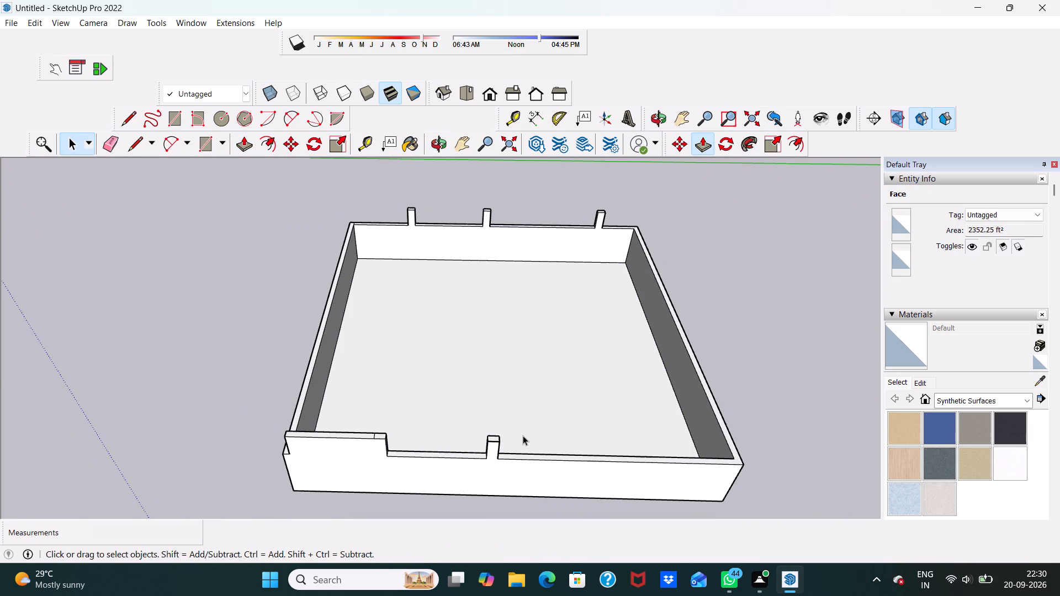
scroll(600, 212, "up", 9)
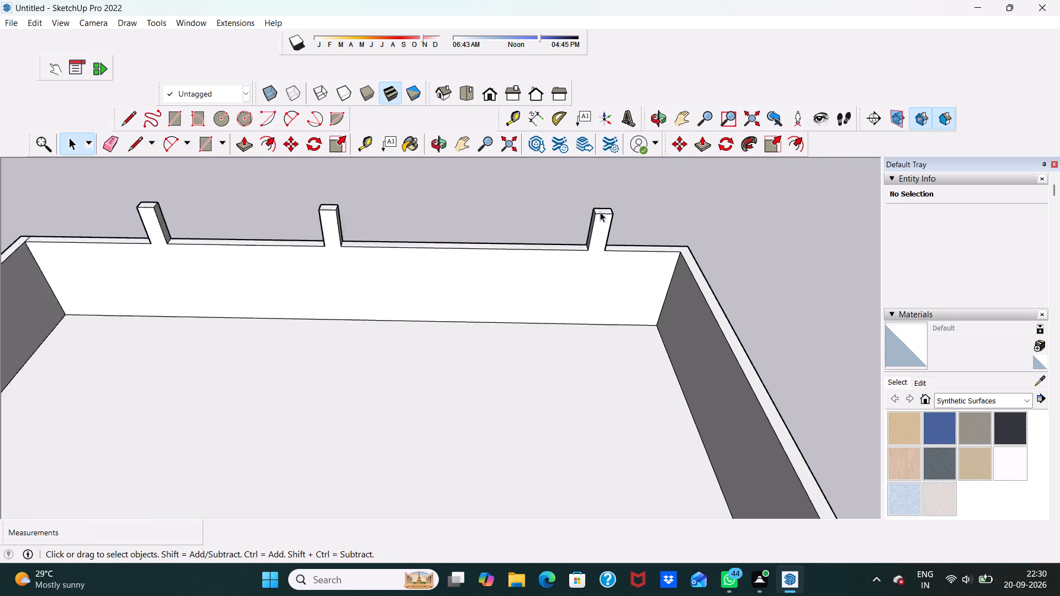
scroll(600, 212, "up", 3)
scroll(600, 212, "down", 4)
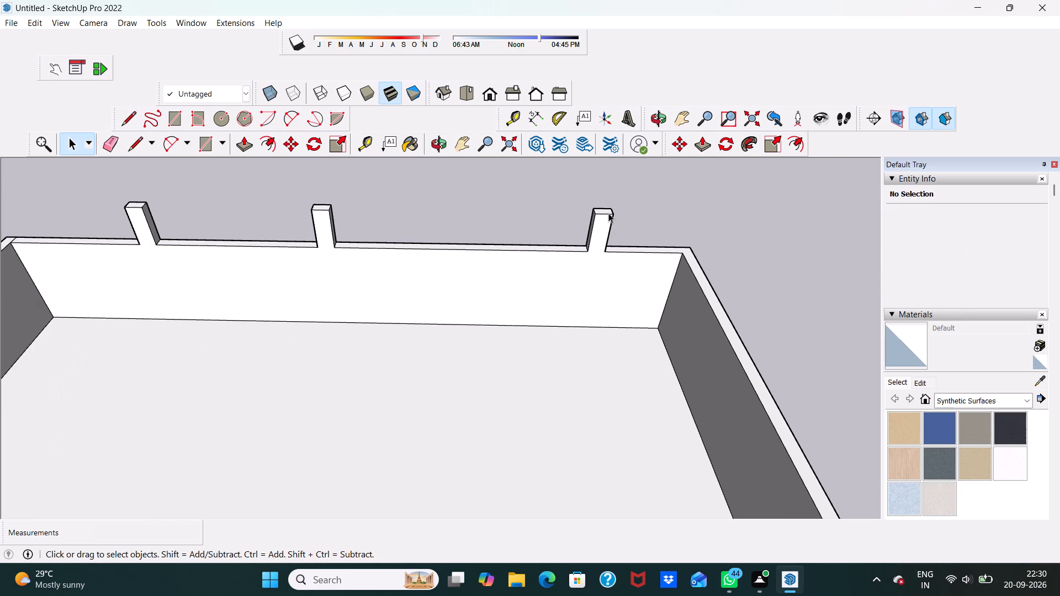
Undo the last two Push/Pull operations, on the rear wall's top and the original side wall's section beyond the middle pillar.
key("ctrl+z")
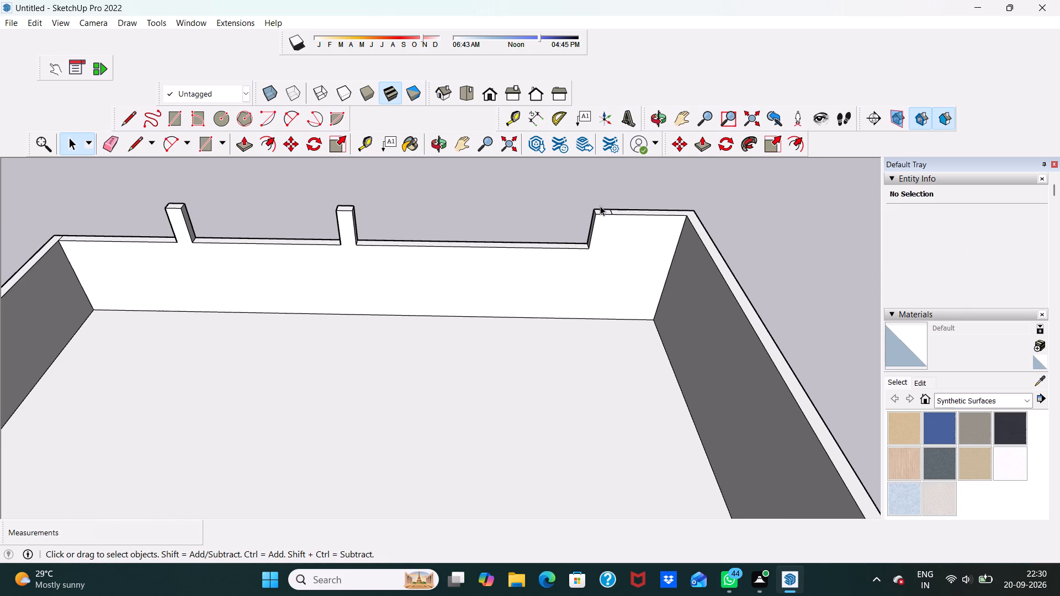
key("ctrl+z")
Copy the small rectangle nearest the rear corner from the original side wall's top straight across onto the opposite wall's top, about 49' 4" away.
scroll(599, 212, "up", 3)
scroll(599, 212, "down", 1)
middle_click_drag(599, 214, 598, 284)
scroll(610, 233, "up", 5)
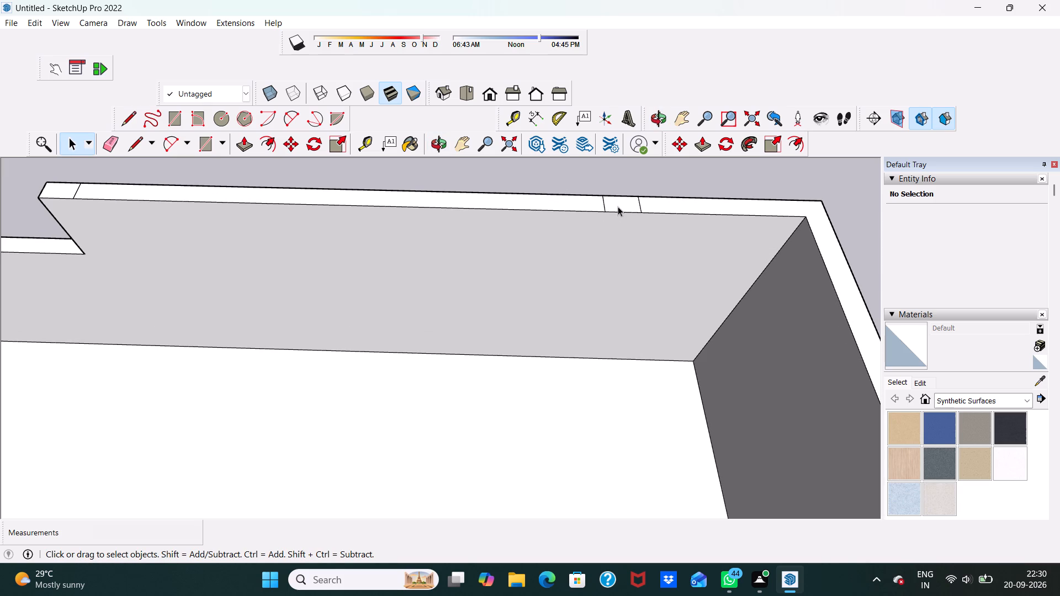
double_click(618, 206)
left_click(290, 141)
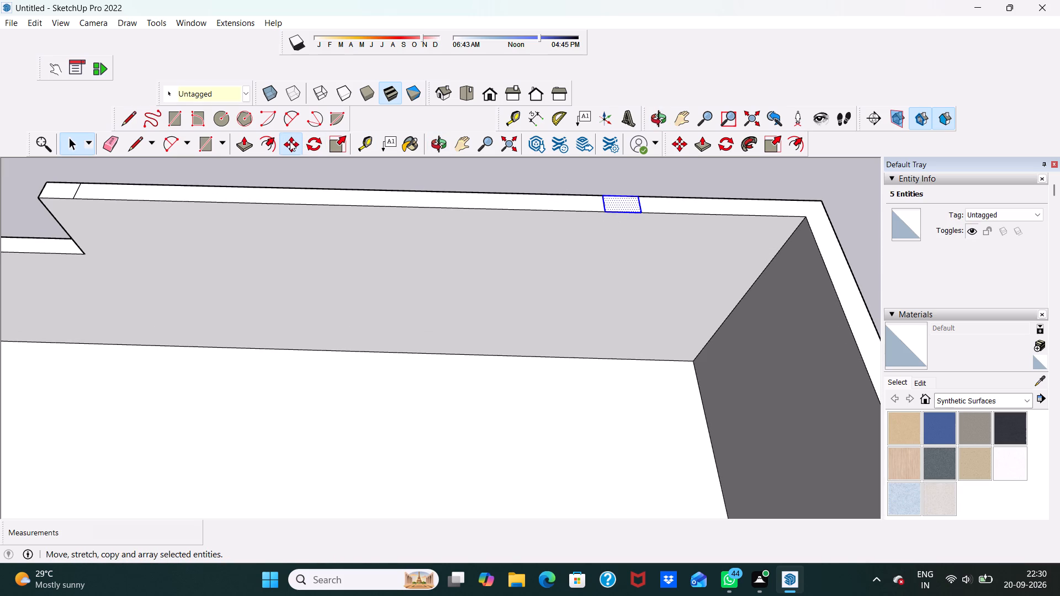
left_click(613, 204)
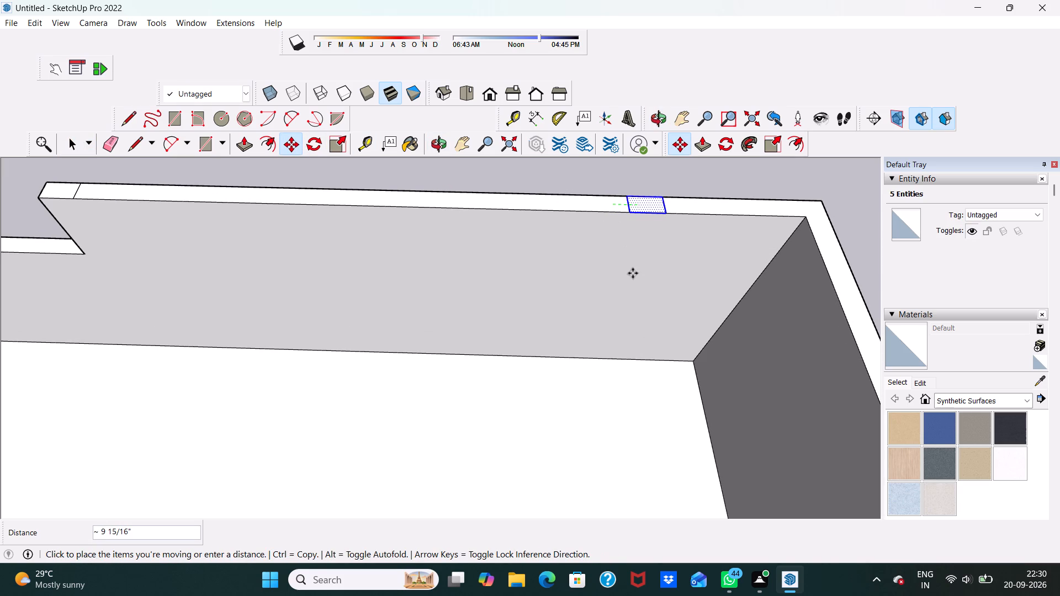
scroll(632, 270, "down", 13)
scroll(618, 355, "down", 8)
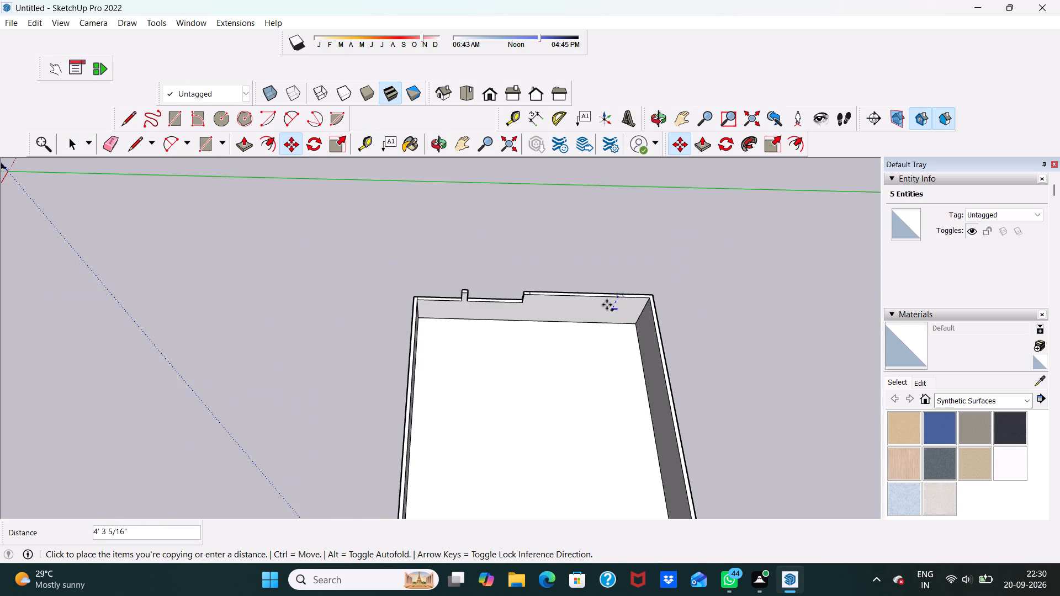
scroll(607, 305, "down", 4)
scroll(609, 349, "down", 4)
scroll(622, 419, "up", 17)
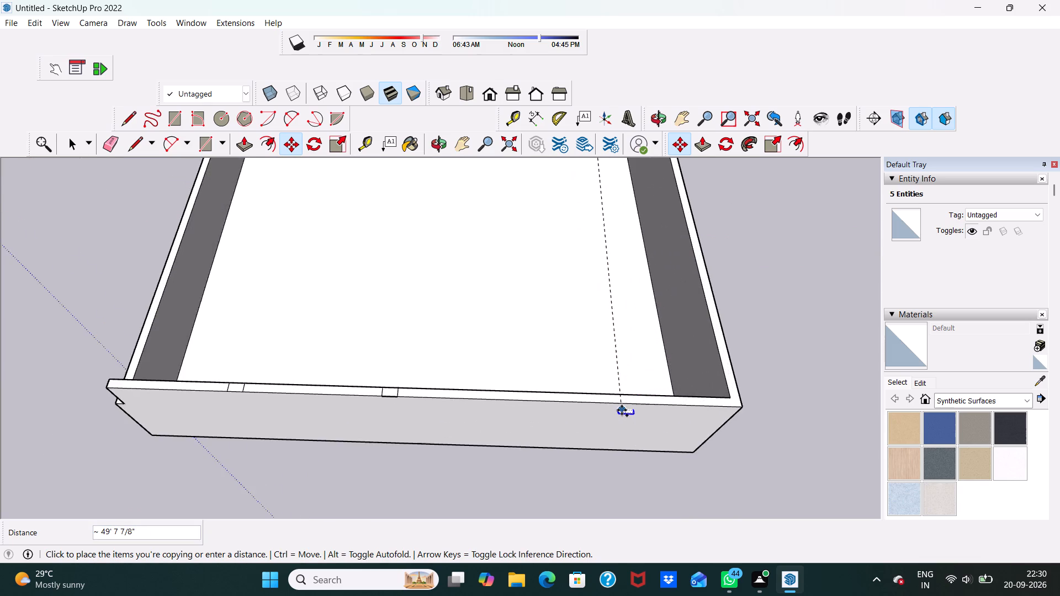
scroll(622, 410, "up", 13)
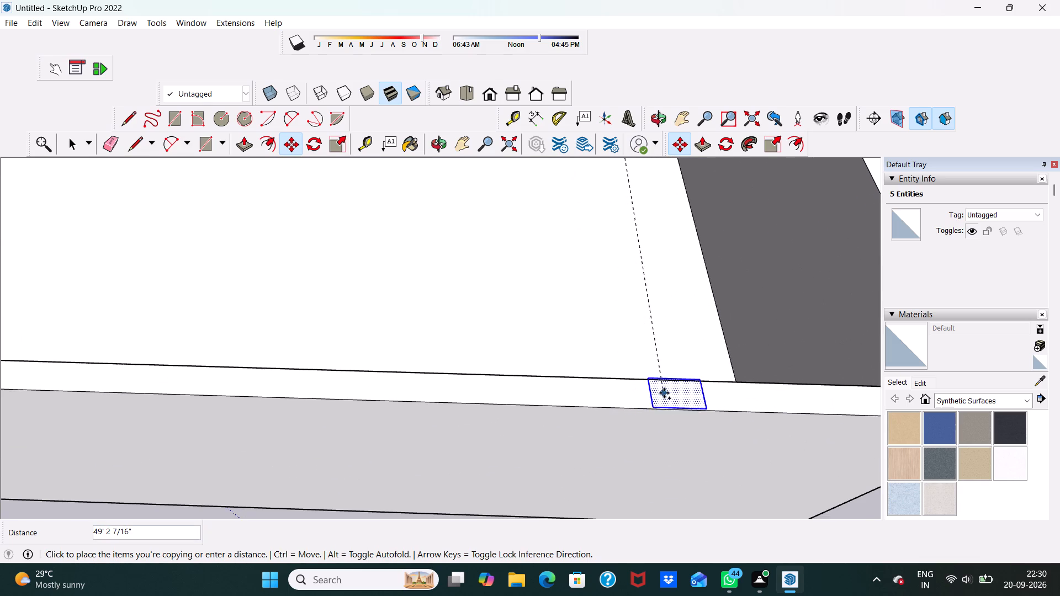
scroll(646, 398, "up", 7)
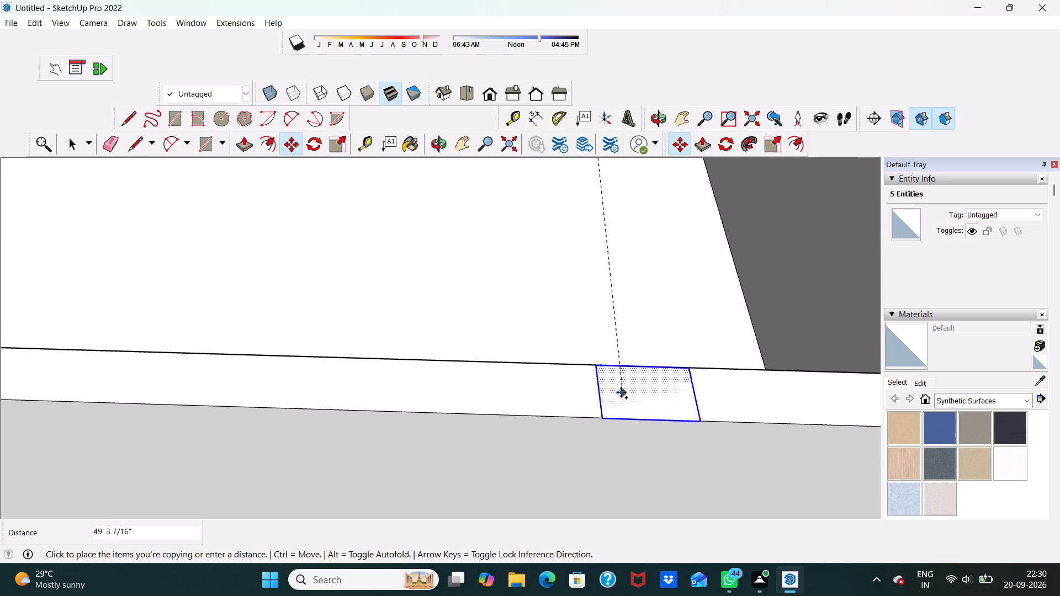
scroll(580, 389, "down", 8)
scroll(580, 390, "up", 1)
scroll(580, 391, "down", 1)
scroll(580, 391, "up", 1)
scroll(580, 391, "down", 18)
scroll(581, 384, "up", 7)
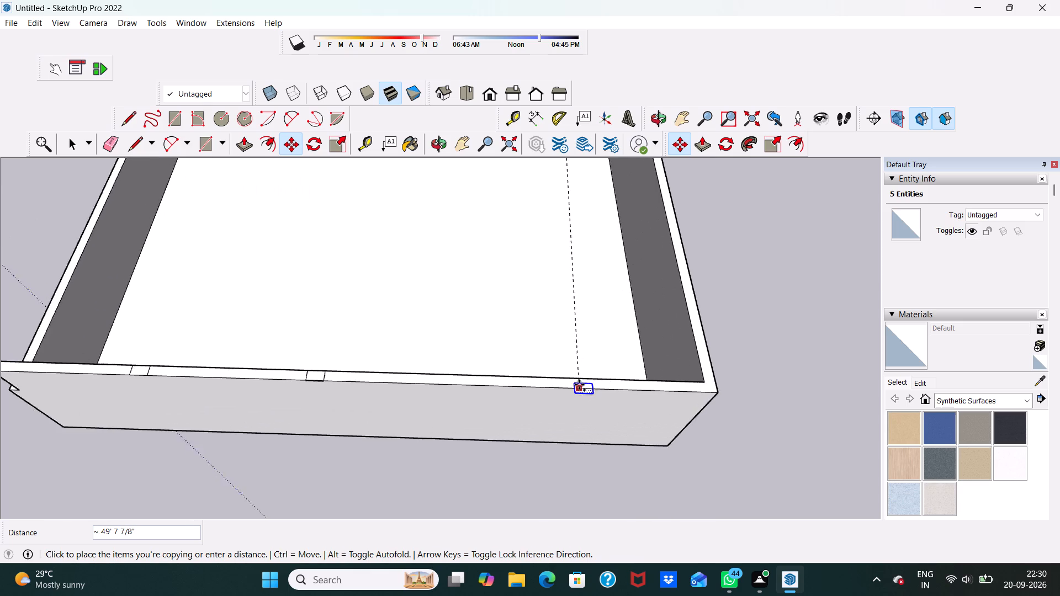
scroll(579, 385, "up", 9)
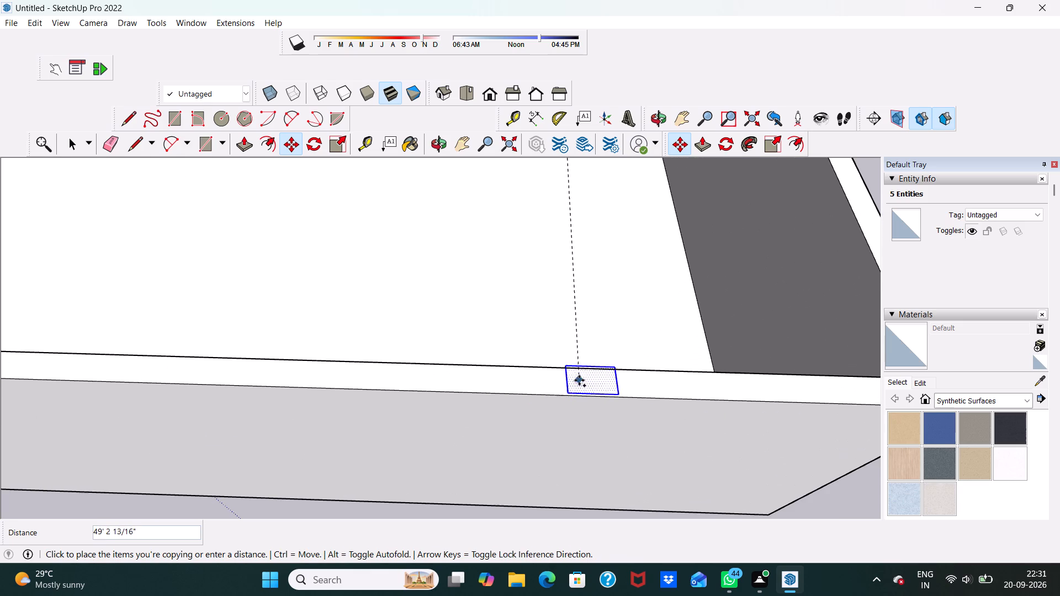
scroll(591, 385, "up", 4)
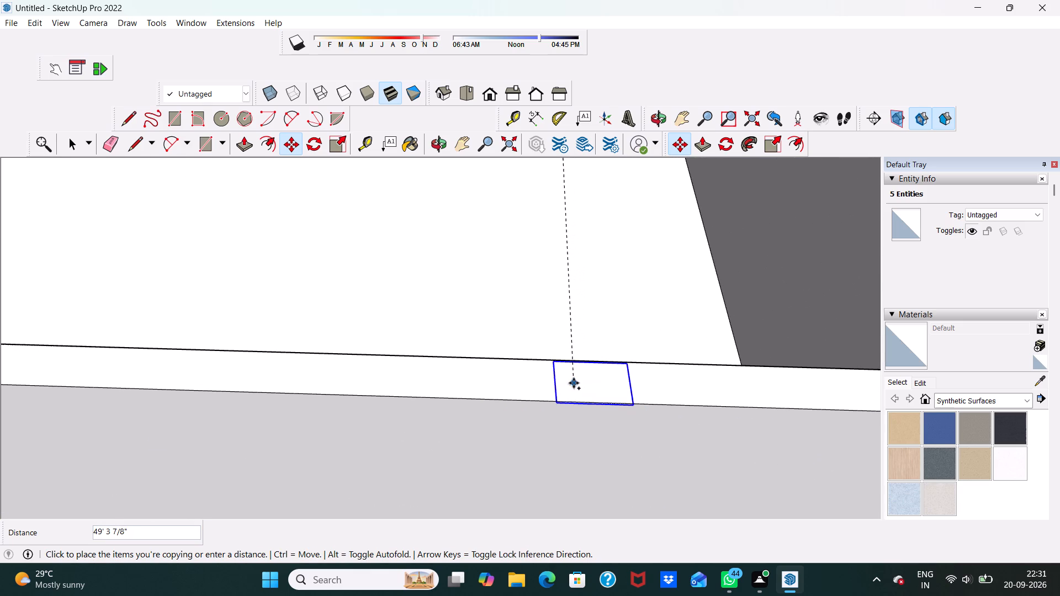
left_click(574, 383)
scroll(608, 396, "down", 19)
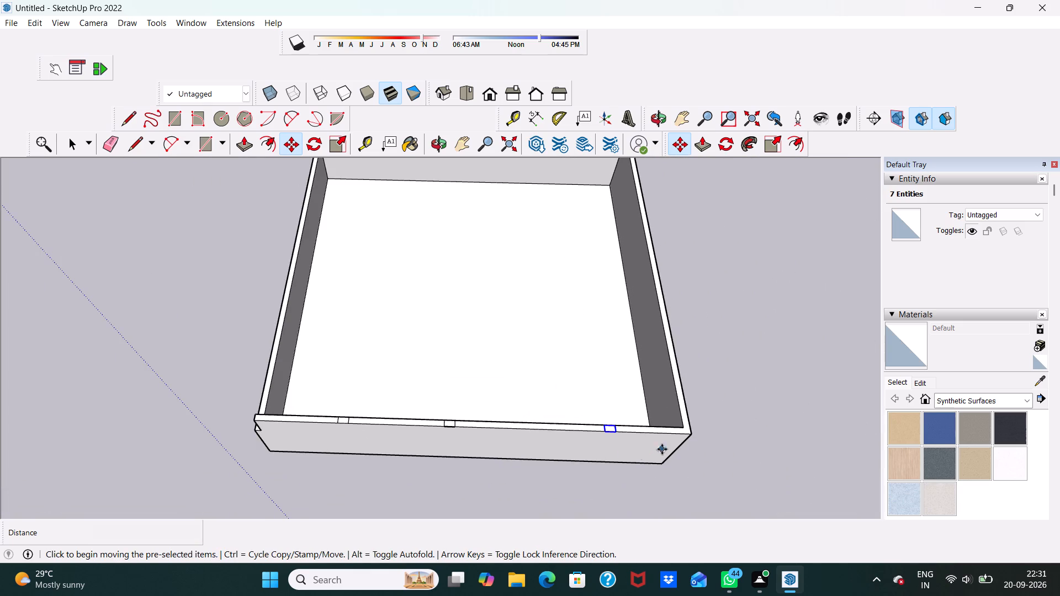
key("space")
Lower the original side wall's top section between the middle pillar and the rearmost small rectangle by 3' with Push/Pull.
scroll(614, 405, "up", 4)
scroll(615, 407, "down", 11)
scroll(611, 217, "up", 8)
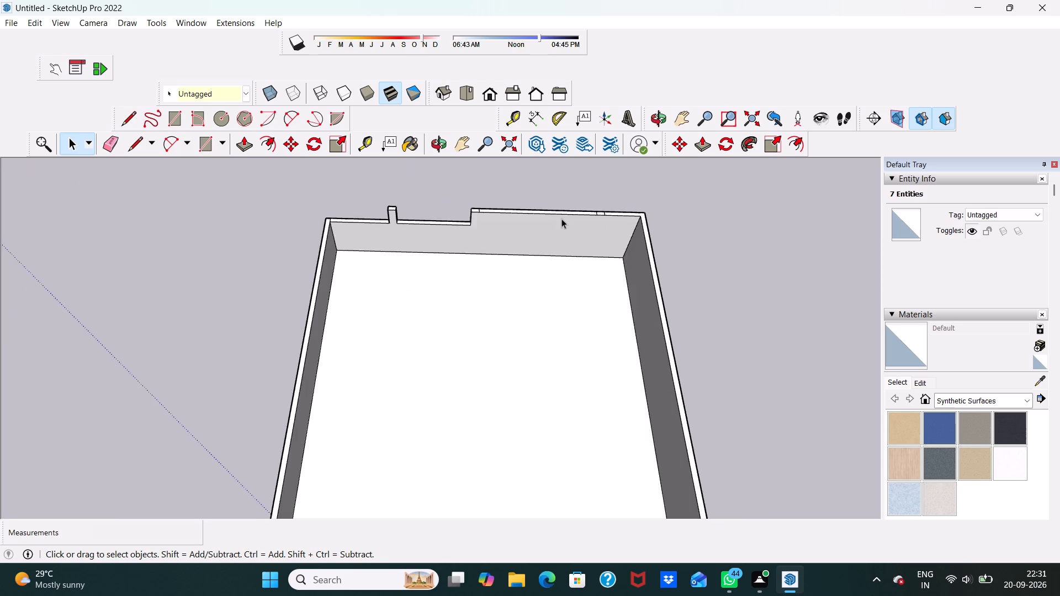
scroll(561, 219, "up", 4)
left_click(518, 204)
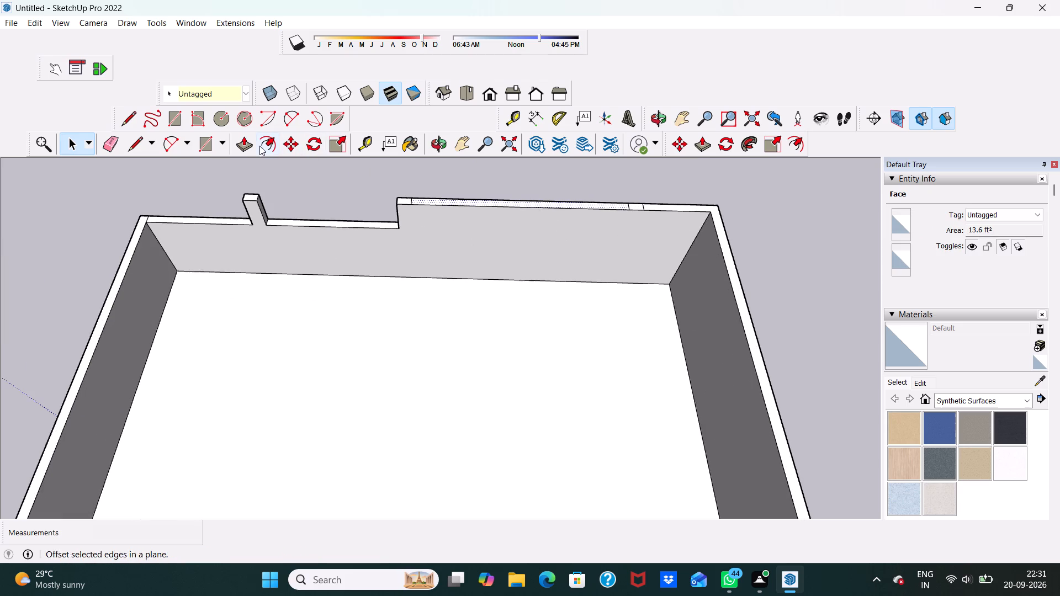
left_click(240, 145)
scroll(477, 220, "up", 4)
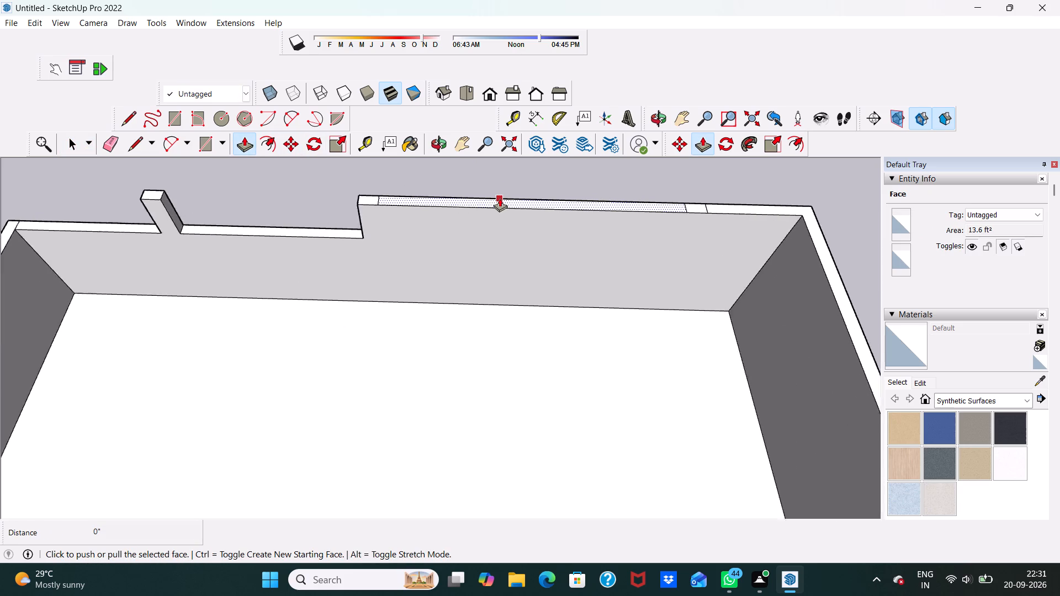
scroll(500, 198, "up", 1)
left_click(500, 198)
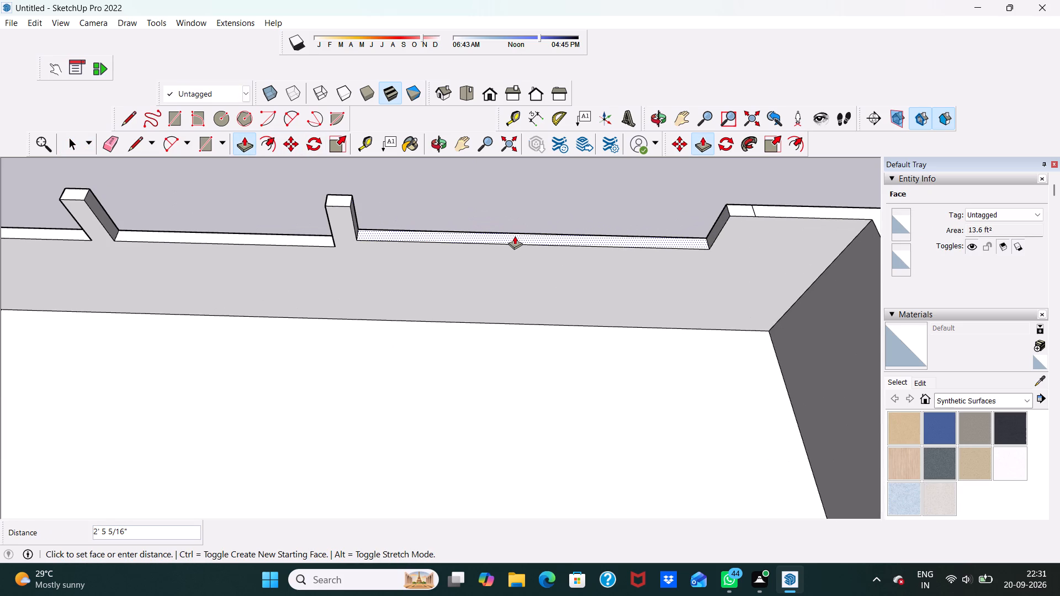
type("3'")
key("Return")
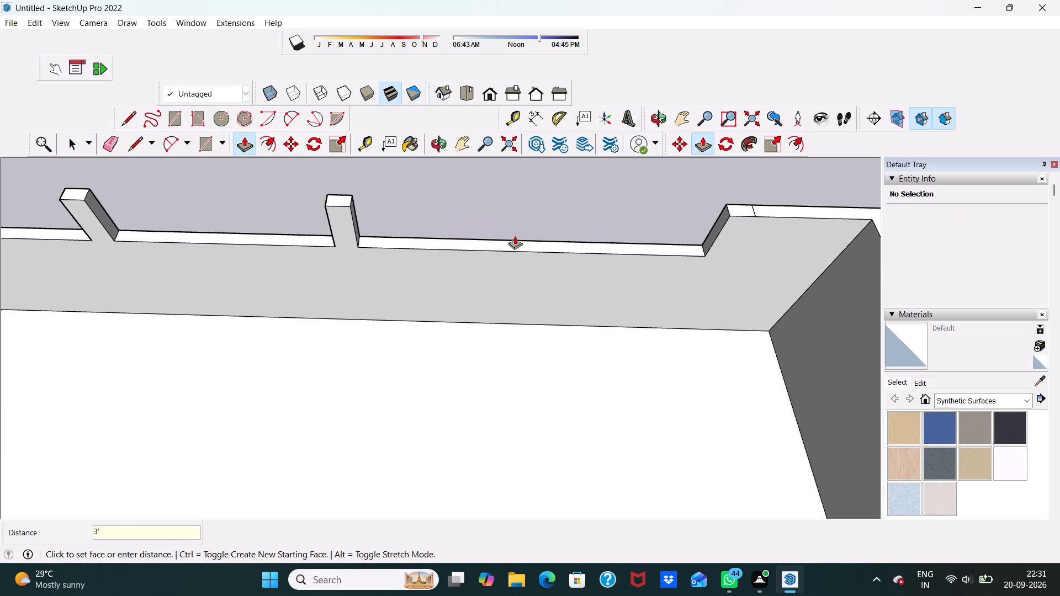
Lower the rear wall's top face, together with its connected side-wall sections, by 3' with Push/Pull.
scroll(522, 247, "down", 8)
scroll(689, 206, "up", 12)
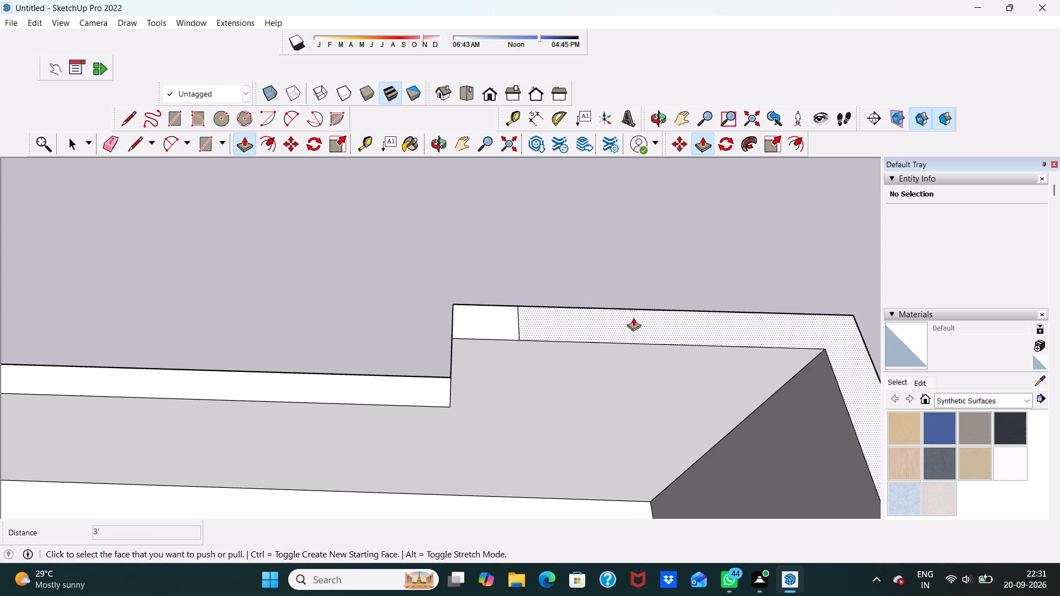
left_click(633, 317)
type("3'")
key("Return")
Examine the lowered wall tops and the pillars on both side walls from several angles.
scroll(474, 296, "down", 10)
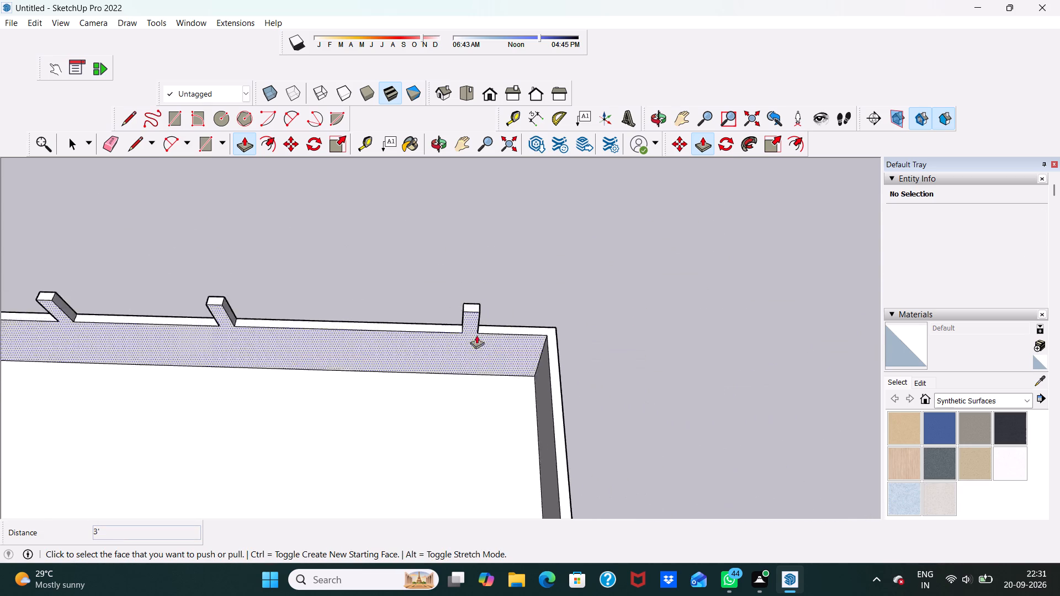
scroll(476, 335, "down", 18)
scroll(452, 386, "down", 6)
scroll(491, 445, "up", 9)
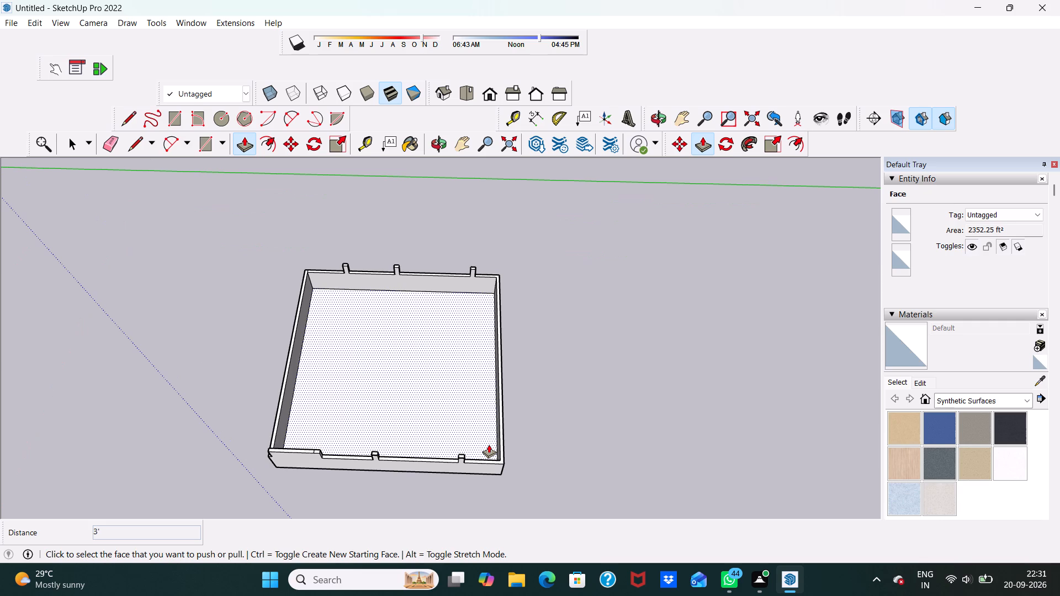
middle_click_drag(489, 444, 208, 328)
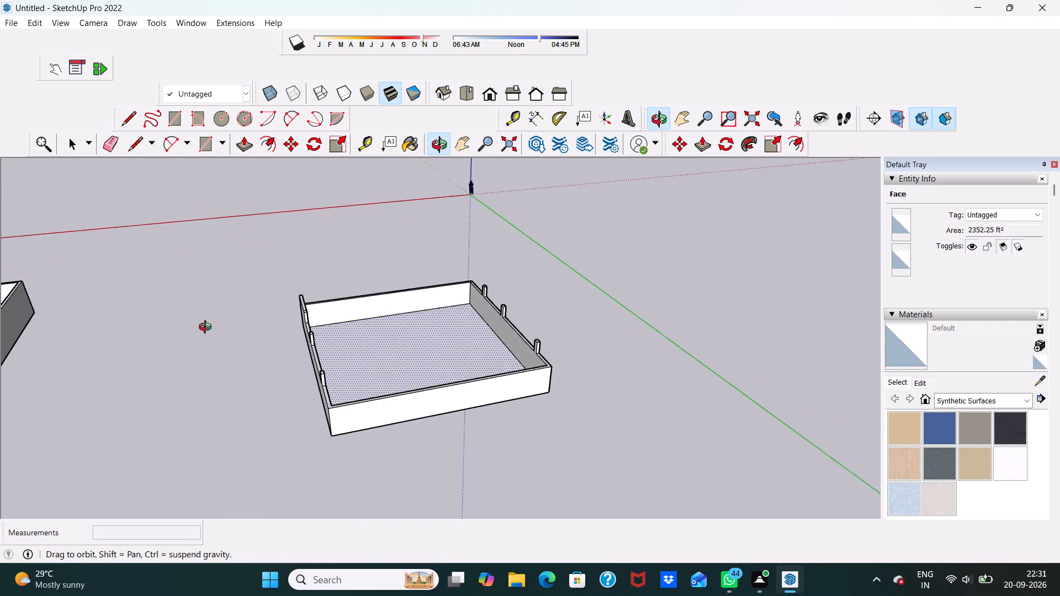
middle_click_drag(208, 328, 386, 360)
scroll(389, 428, "up", 9)
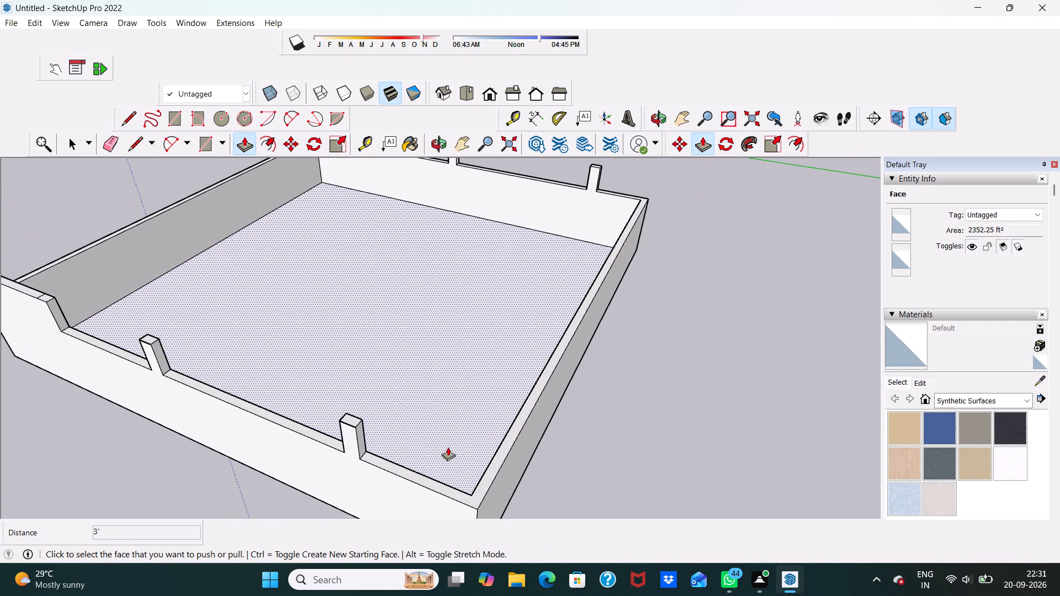
scroll(372, 491, "up", 3)
scroll(236, 422, "down", 4)
middle_click_drag(369, 459, 476, 385)
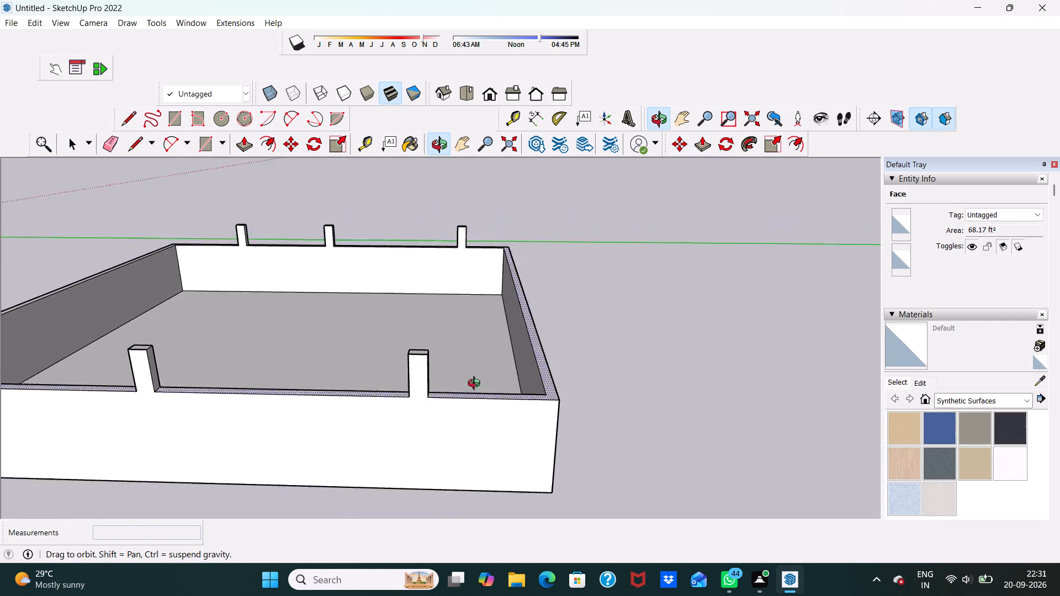
Lower the side wall's remaining raised top section, between its corner and the nearest pillar, by 3' with Push/Pull.
middle_click_drag(476, 385, 475, 389)
scroll(419, 391, "up", 1)
middle_click_drag(392, 402, 496, 360)
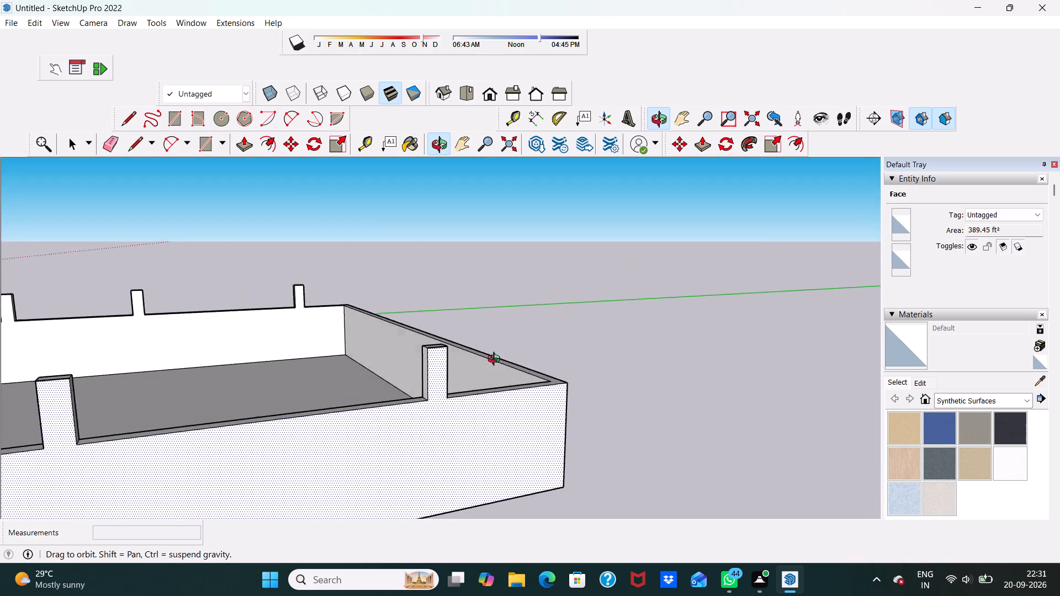
middle_click_drag(496, 360, 243, 375)
scroll(211, 358, "down", 2)
middle_click_drag(211, 358, 306, 385)
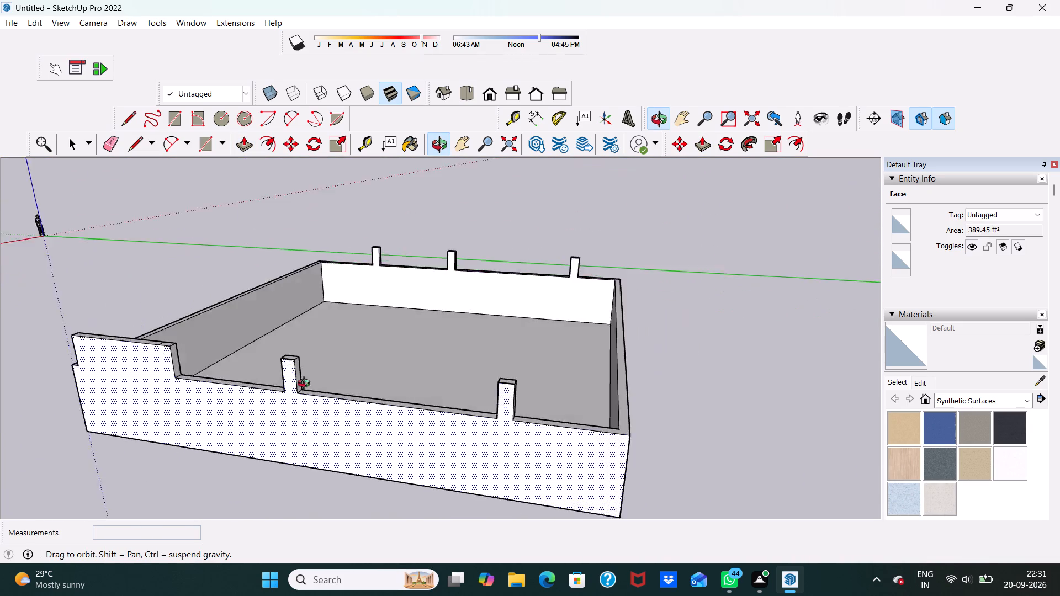
middle_click_drag(306, 385, 382, 406)
scroll(316, 401, "down", 4)
scroll(239, 413, "up", 5)
scroll(192, 397, "up", 5)
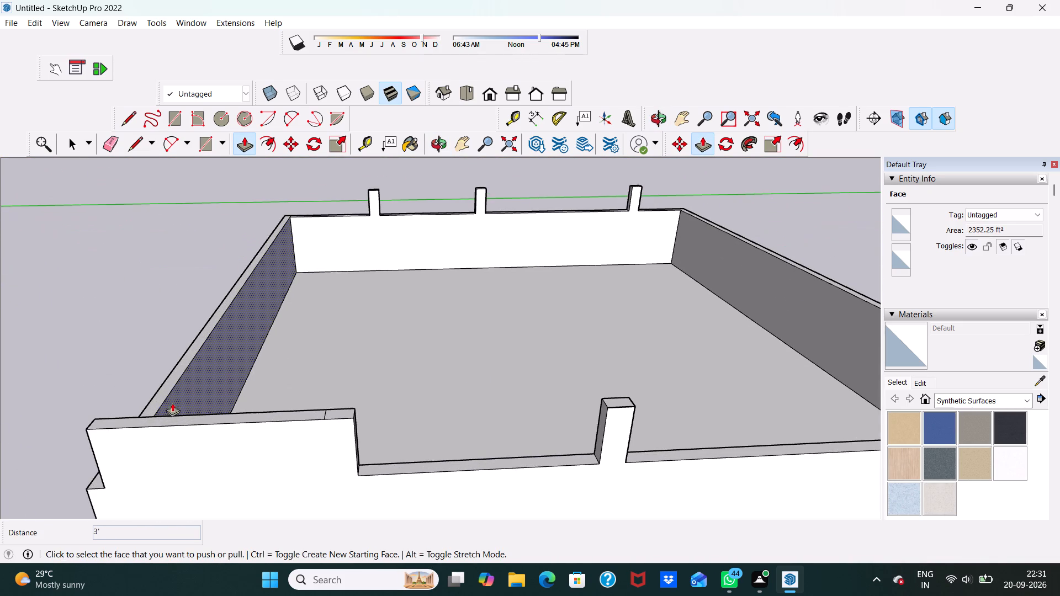
left_click(174, 418)
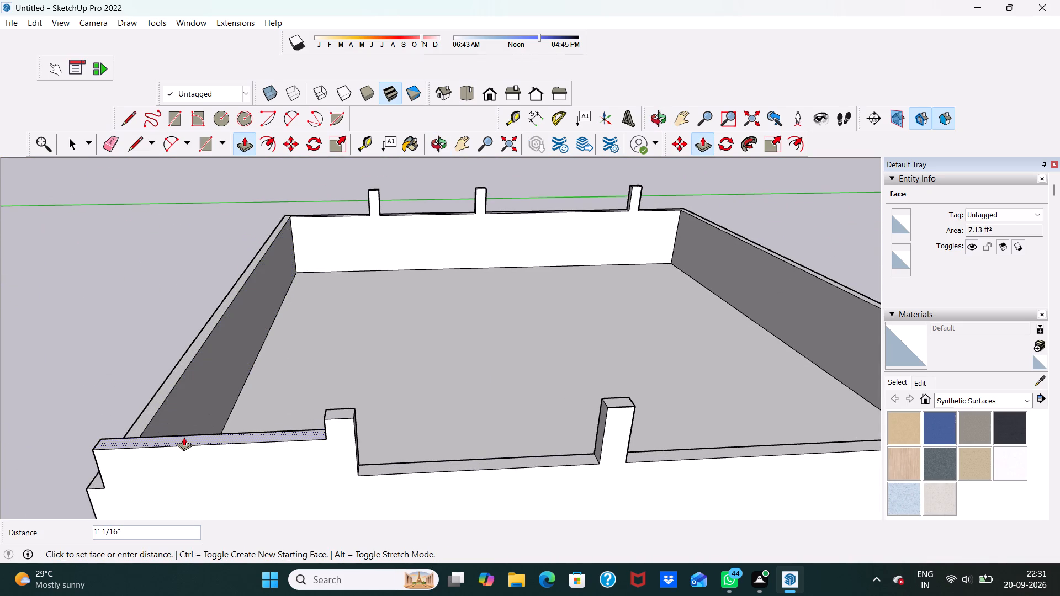
type("3'")
key("Return")
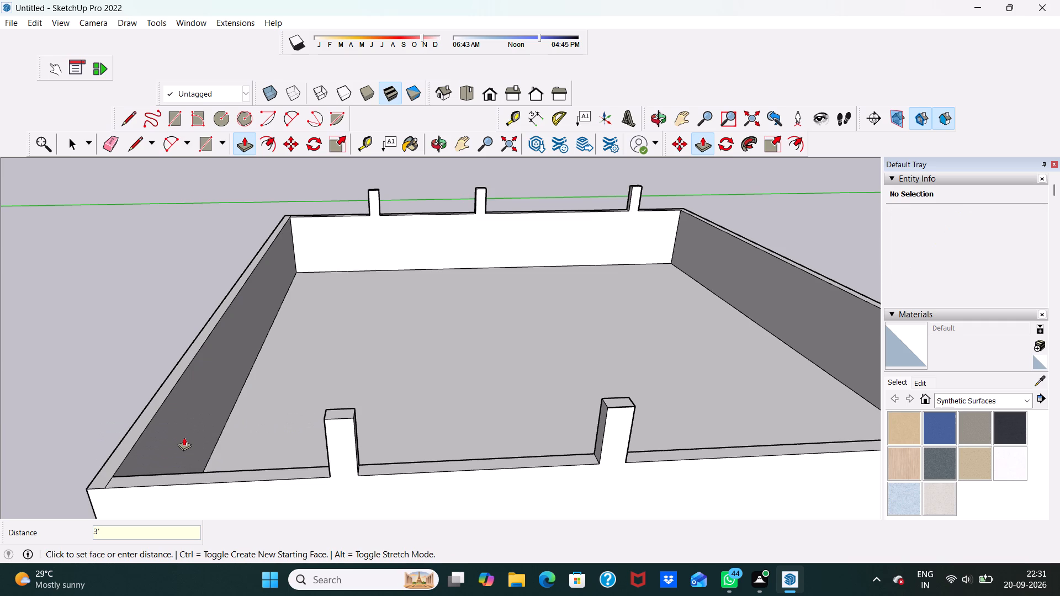
Examine the building's wall tops and the pillars along both side walls from several angles.
scroll(184, 437, "down", 4)
middle_click_drag(195, 417, 464, 385)
scroll(432, 388, "up", 5)
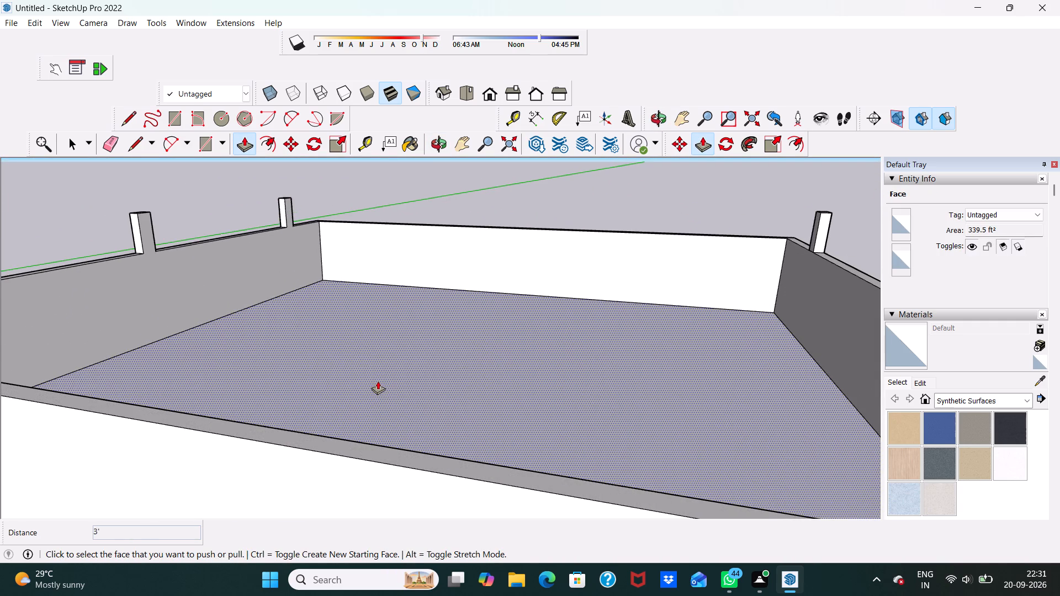
key("space")
scroll(367, 369, "down", 6)
middle_click_drag(389, 373, 451, 433)
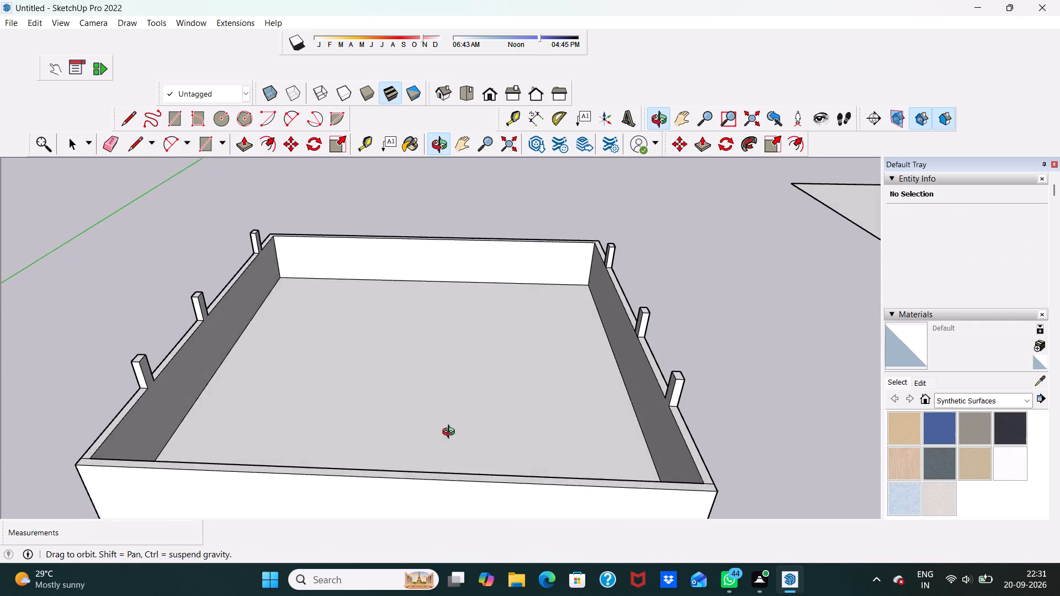
middle_click_drag(451, 433, 453, 446)
scroll(446, 432, "up", 2)
scroll(420, 370, "down", 6)
scroll(354, 318, "down", 6)
middle_click_drag(384, 348, 403, 401)
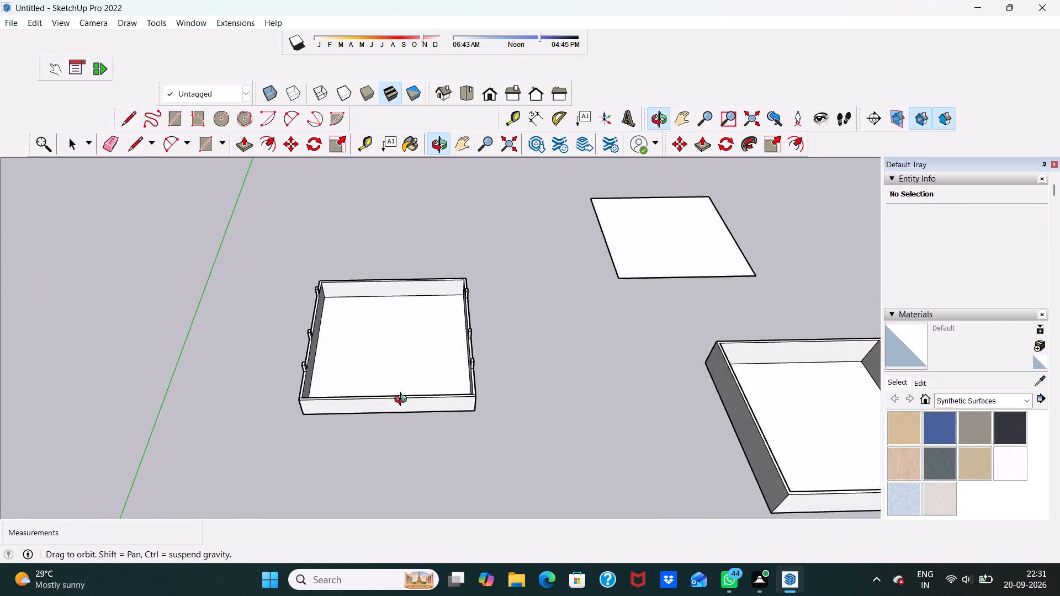
middle_click_drag(403, 401, 401, 379)
scroll(401, 379, "up", 6)
scroll(347, 303, "up", 4)
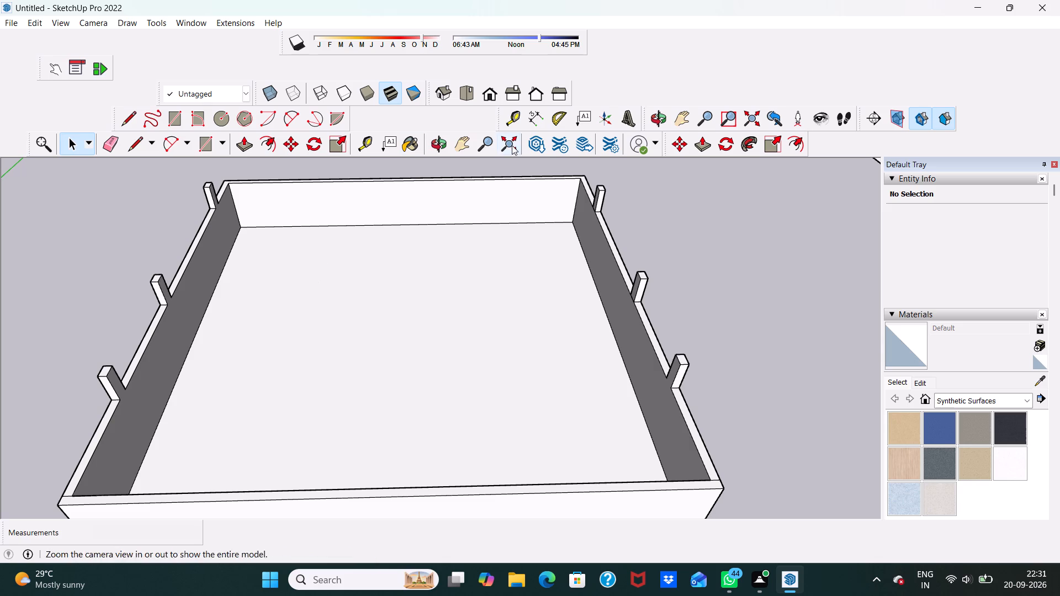
Draw a line along the far end wall's inner base from its corner to the midpoint, 24' 3" long.
scroll(124, 198, "up", 1)
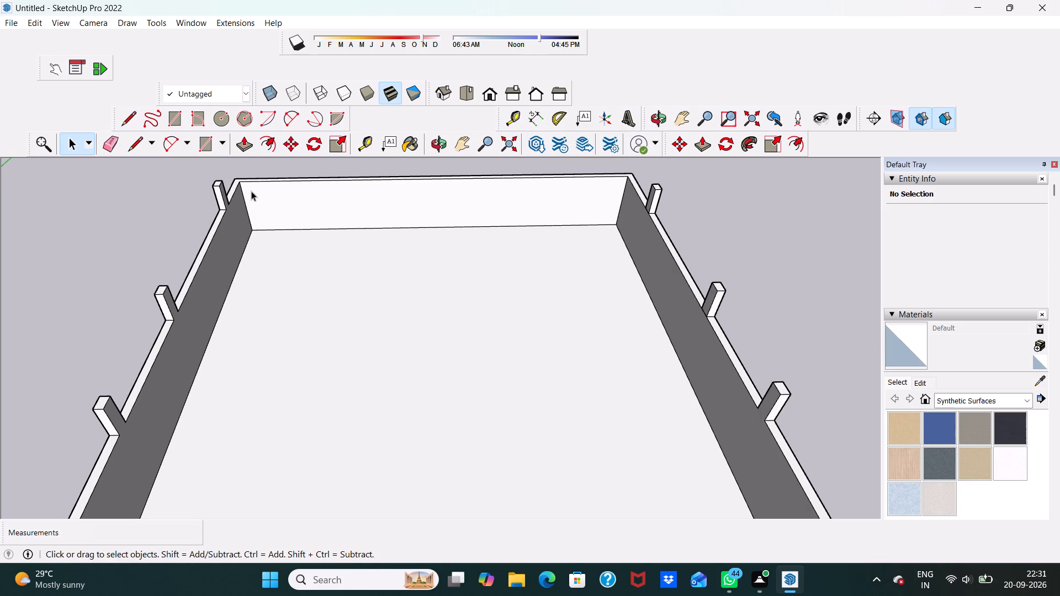
scroll(231, 147, "up", 1)
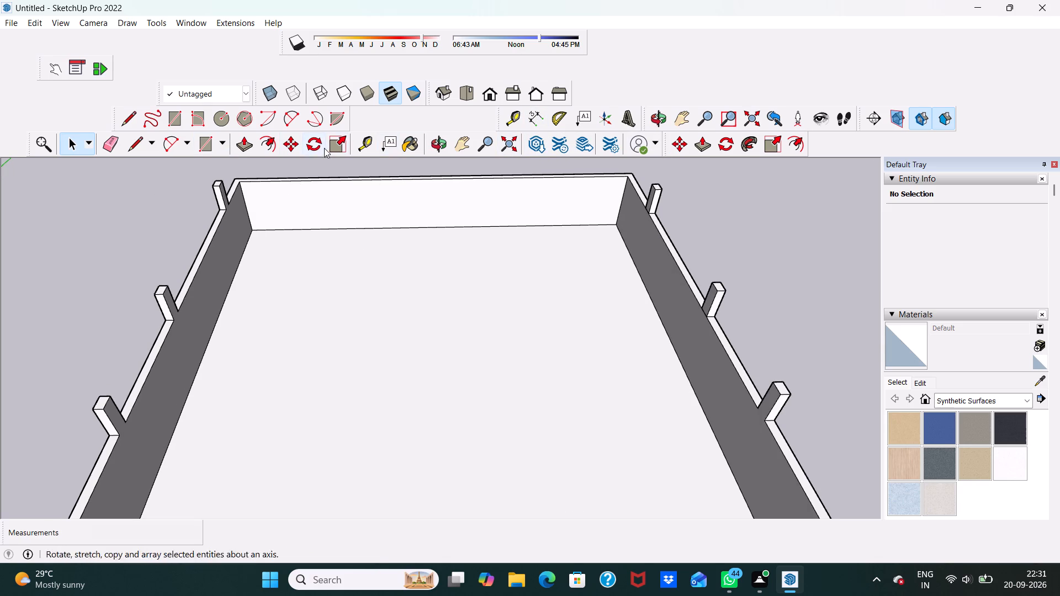
scroll(126, 122, "up", 1)
left_click(126, 122)
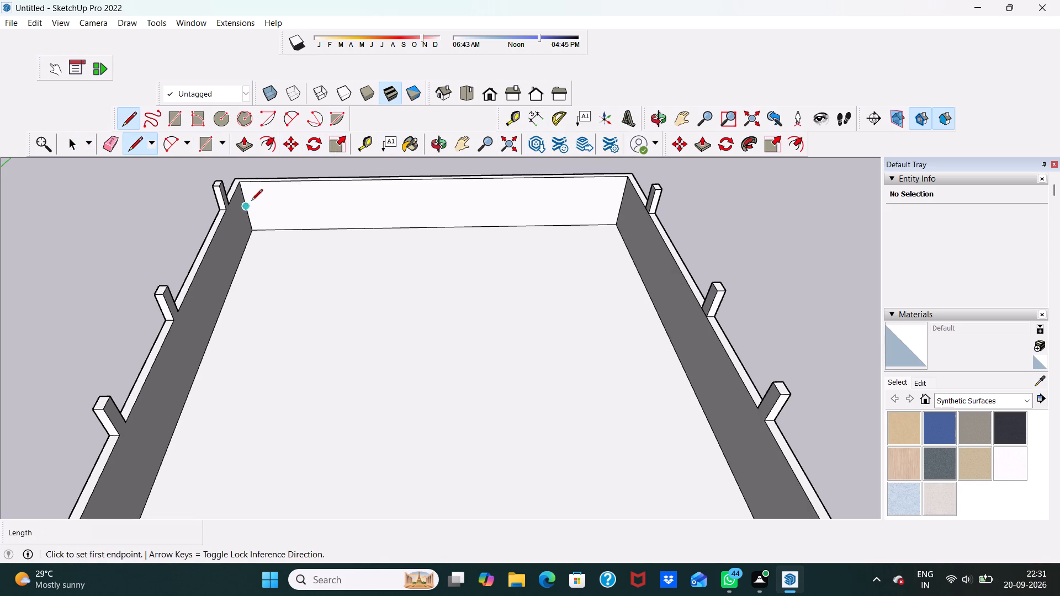
left_click(256, 225)
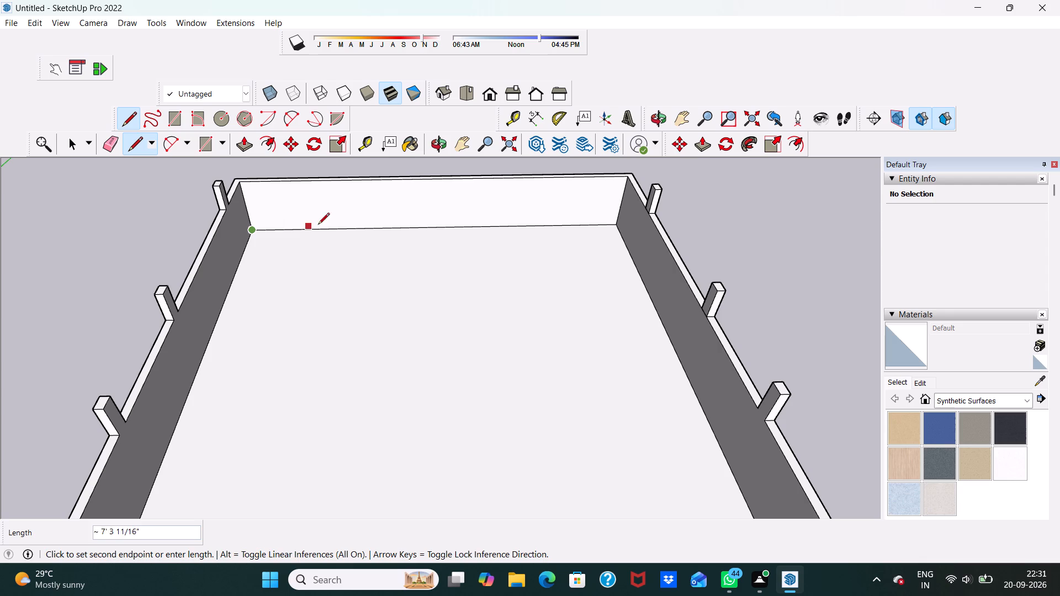
left_click(436, 227)
Draw a centre line across the floor from the far end wall's base midpoint to the opposite end wall's base.
scroll(434, 228, "up", 5)
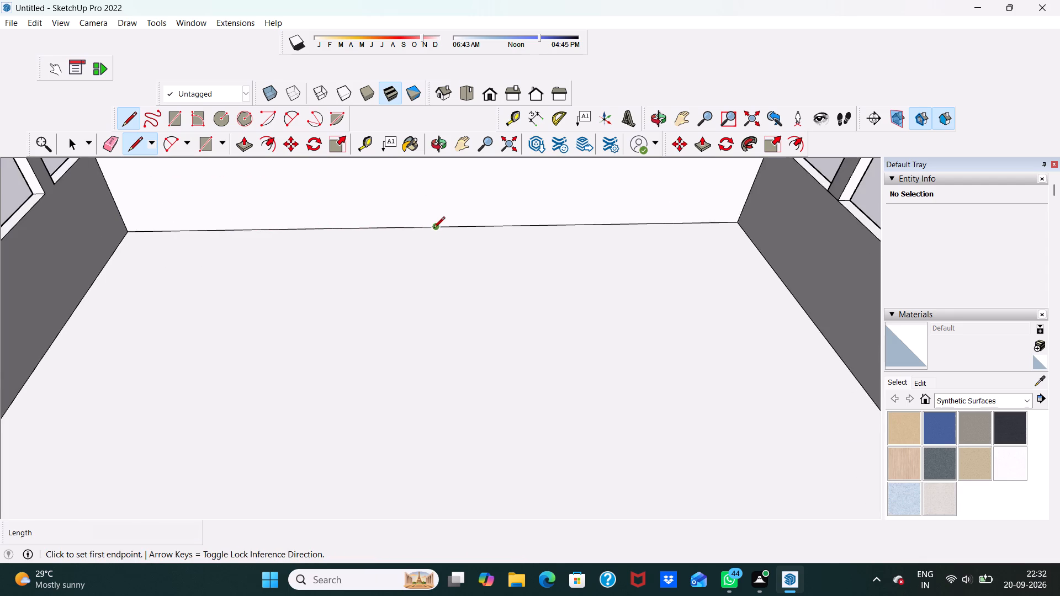
scroll(434, 227, "up", 13)
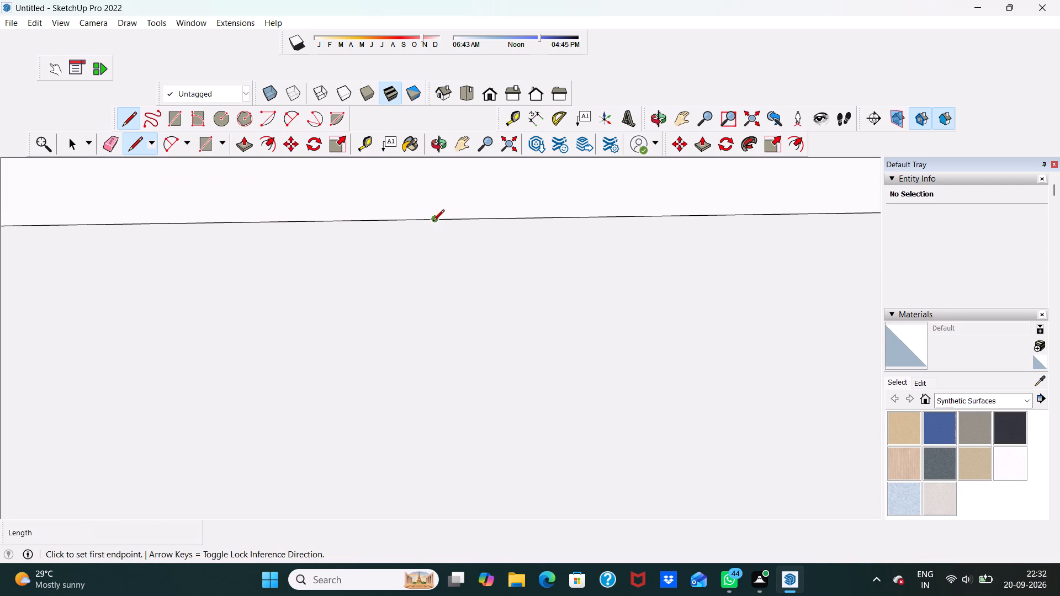
left_click(433, 221)
scroll(441, 260, "down", 11)
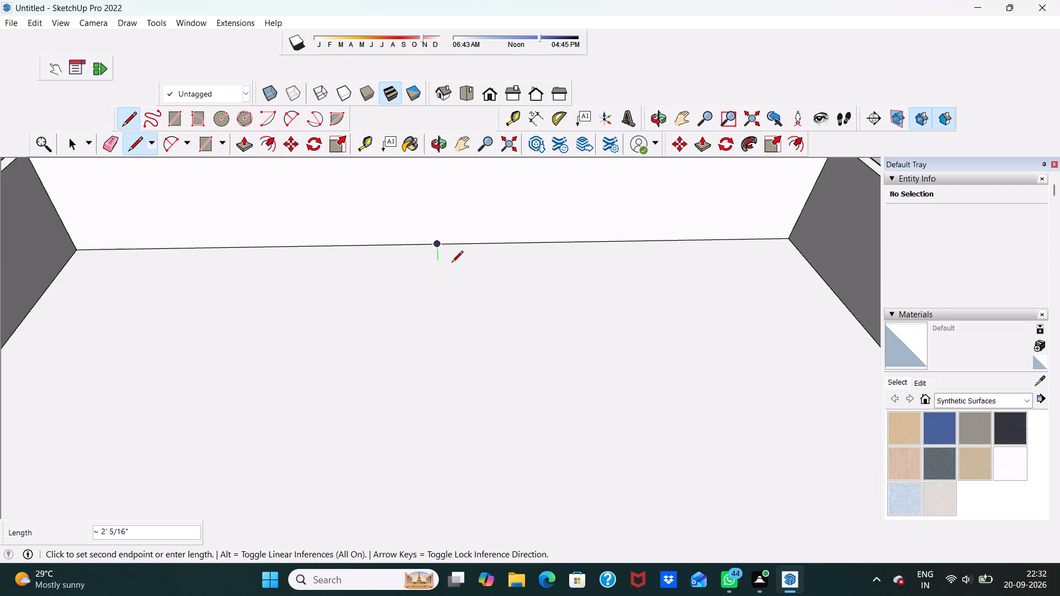
scroll(452, 263, "down", 6)
scroll(439, 384, "down", 14)
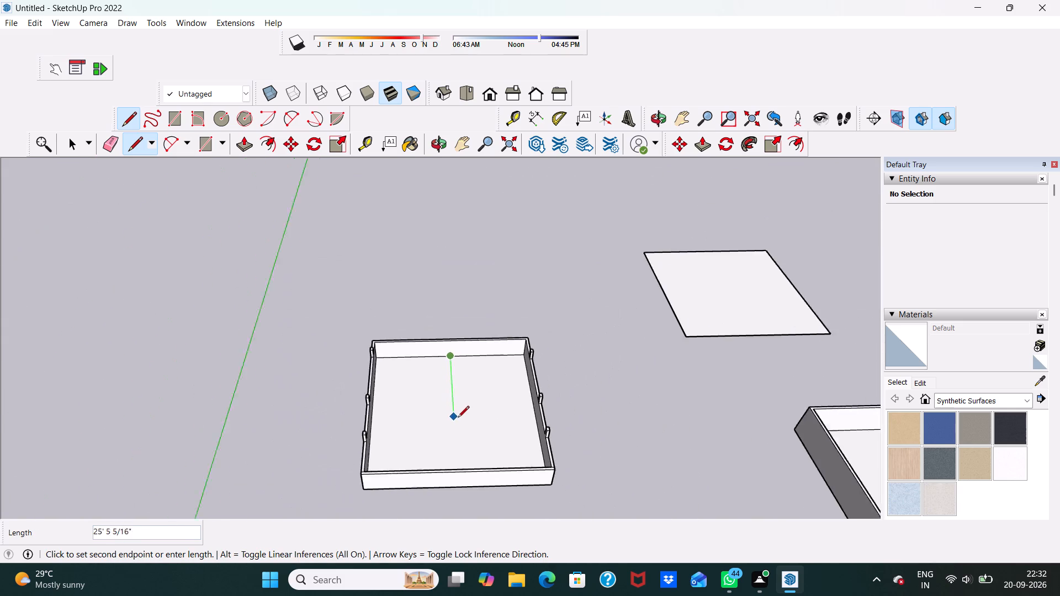
scroll(458, 418, "down", 7)
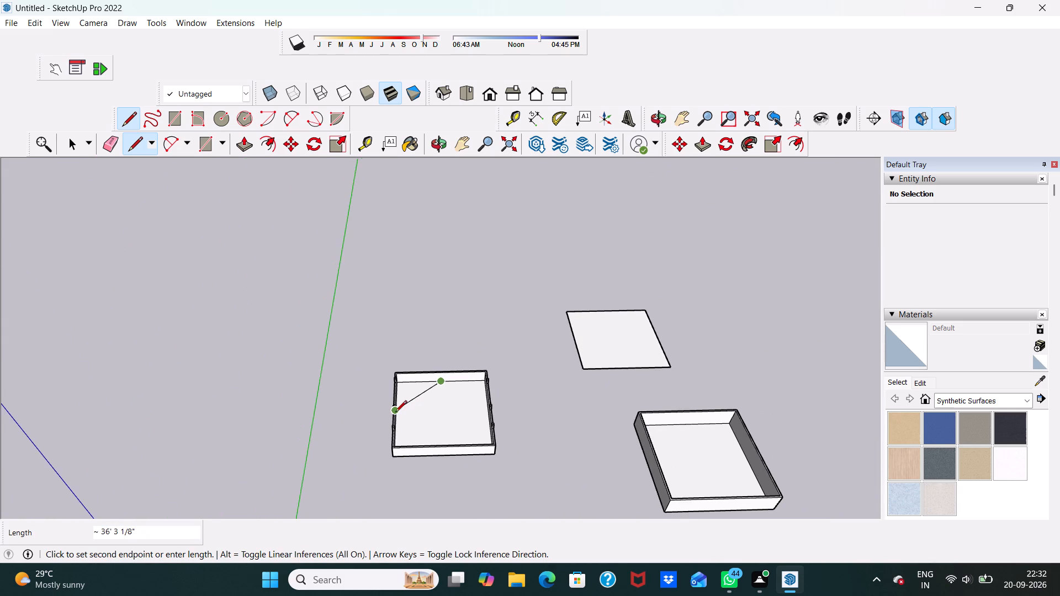
scroll(395, 413, "down", 12)
scroll(416, 418, "up", 6)
scroll(416, 418, "down", 1)
middle_click_drag(415, 418, 404, 562)
scroll(420, 442, "up", 6)
scroll(399, 387, "up", 12)
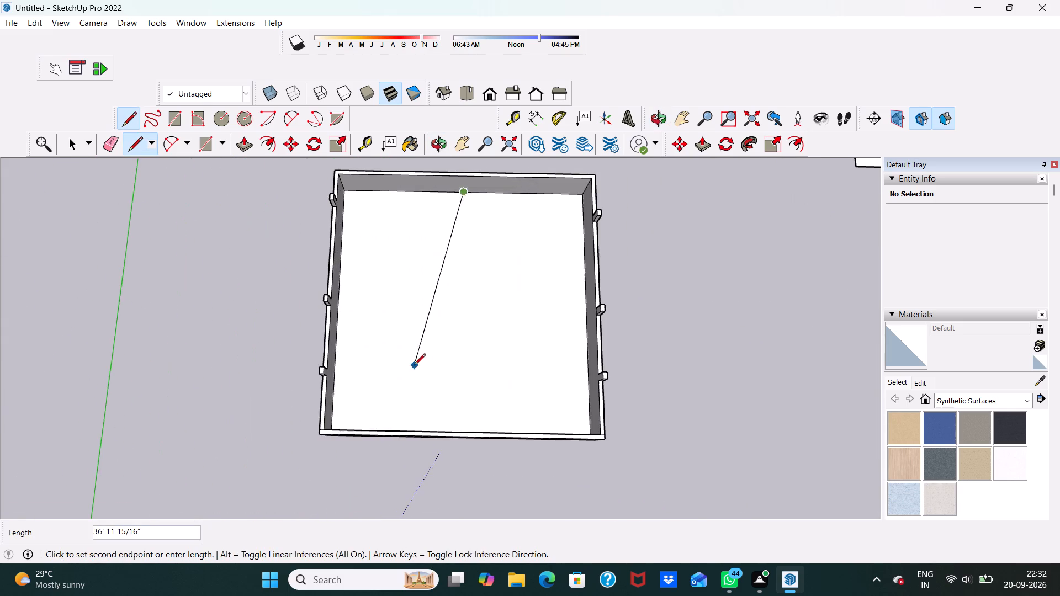
middle_click_drag(421, 377, 444, 466)
scroll(459, 432, "up", 9)
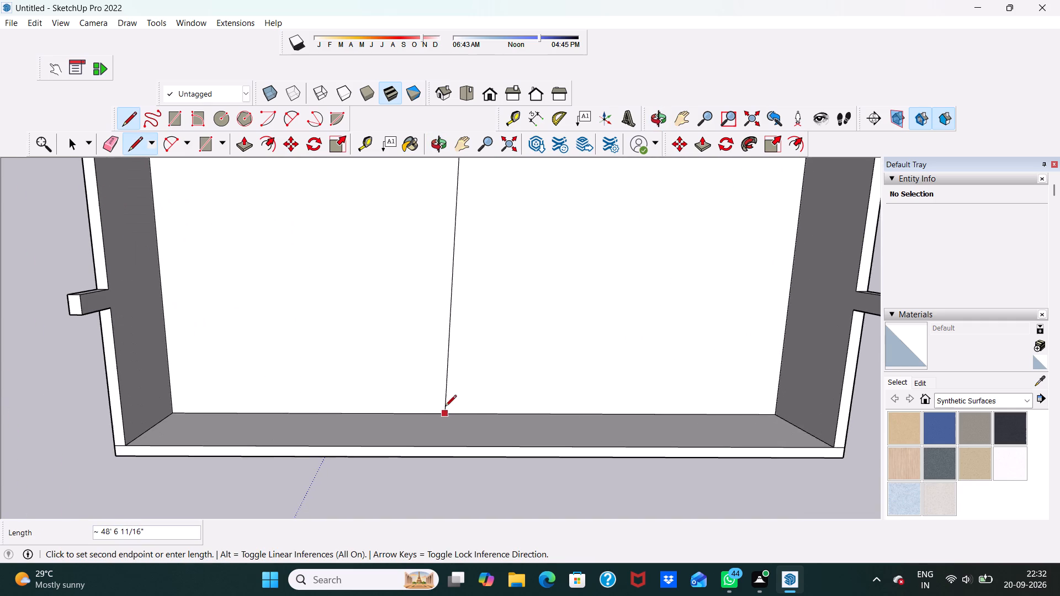
left_click(473, 414)
scroll(473, 417, "down", 5)
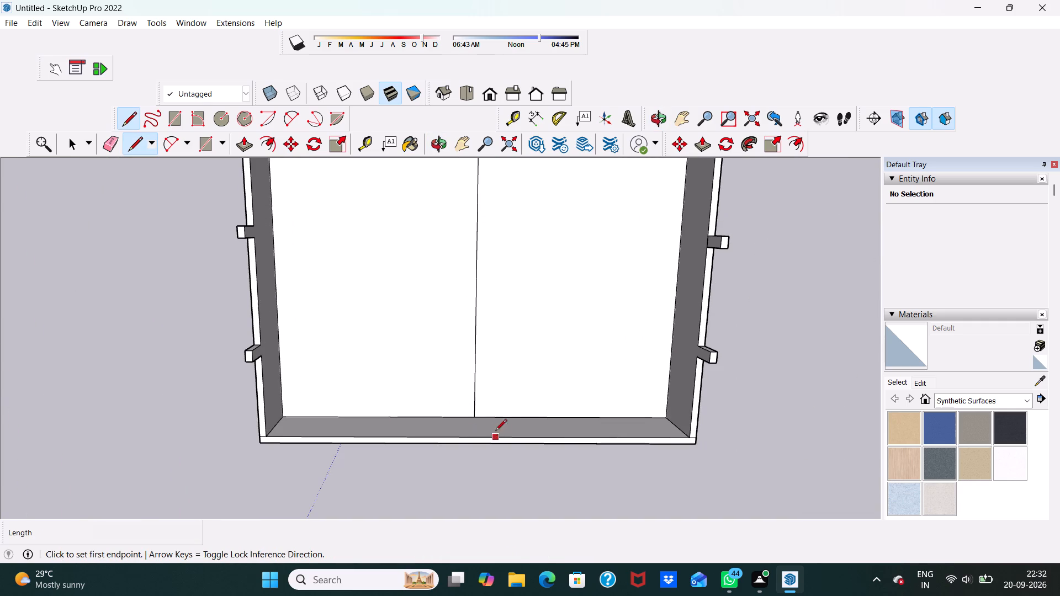
key("space")
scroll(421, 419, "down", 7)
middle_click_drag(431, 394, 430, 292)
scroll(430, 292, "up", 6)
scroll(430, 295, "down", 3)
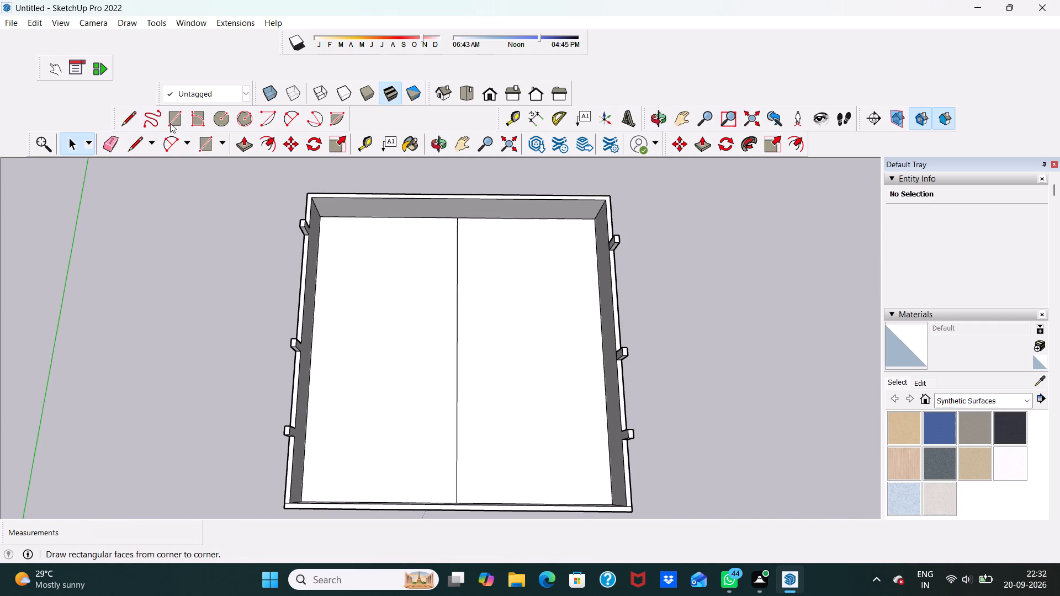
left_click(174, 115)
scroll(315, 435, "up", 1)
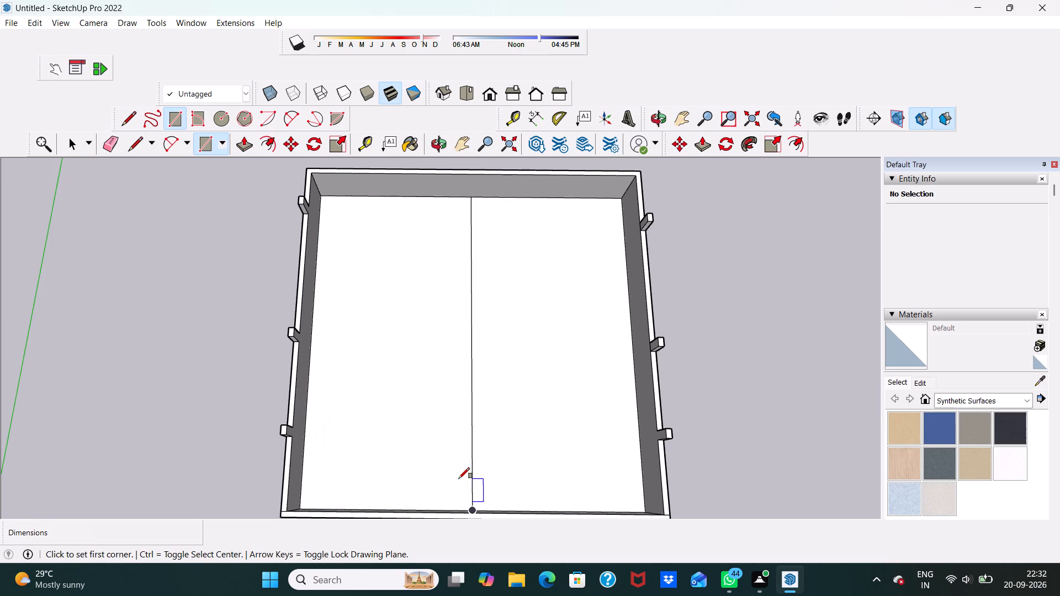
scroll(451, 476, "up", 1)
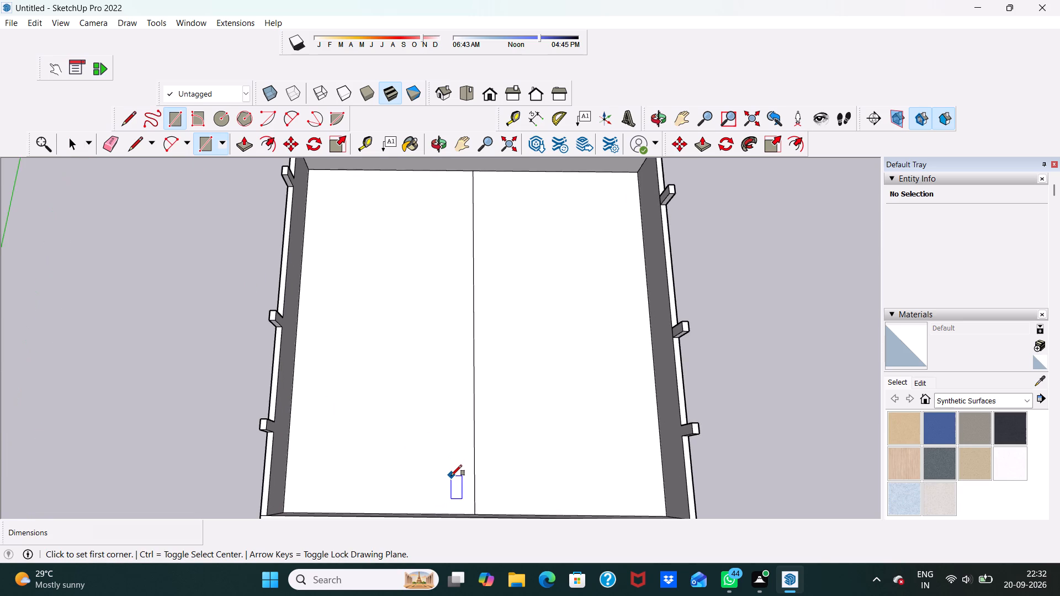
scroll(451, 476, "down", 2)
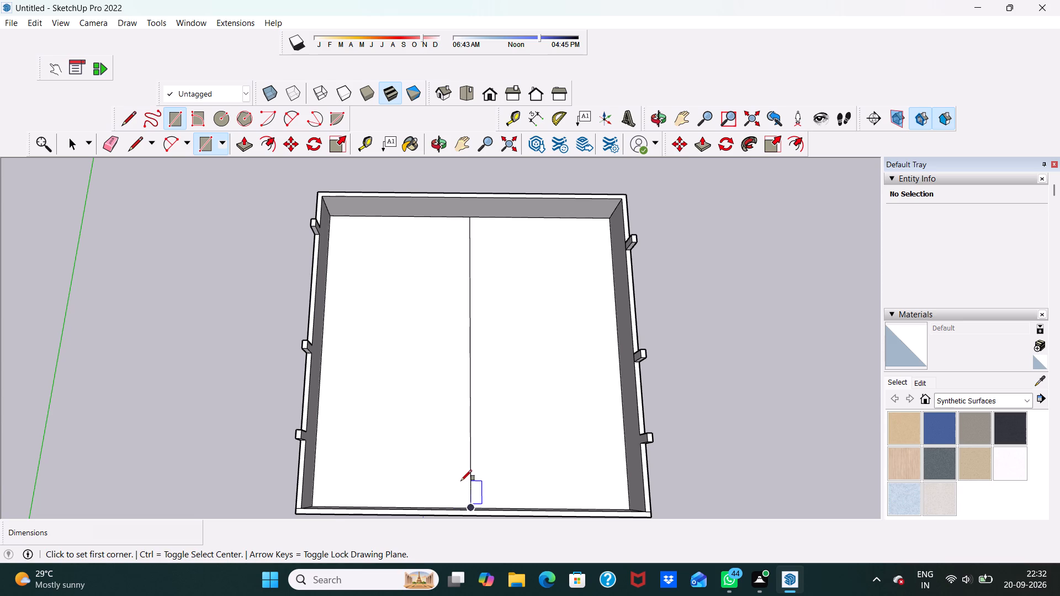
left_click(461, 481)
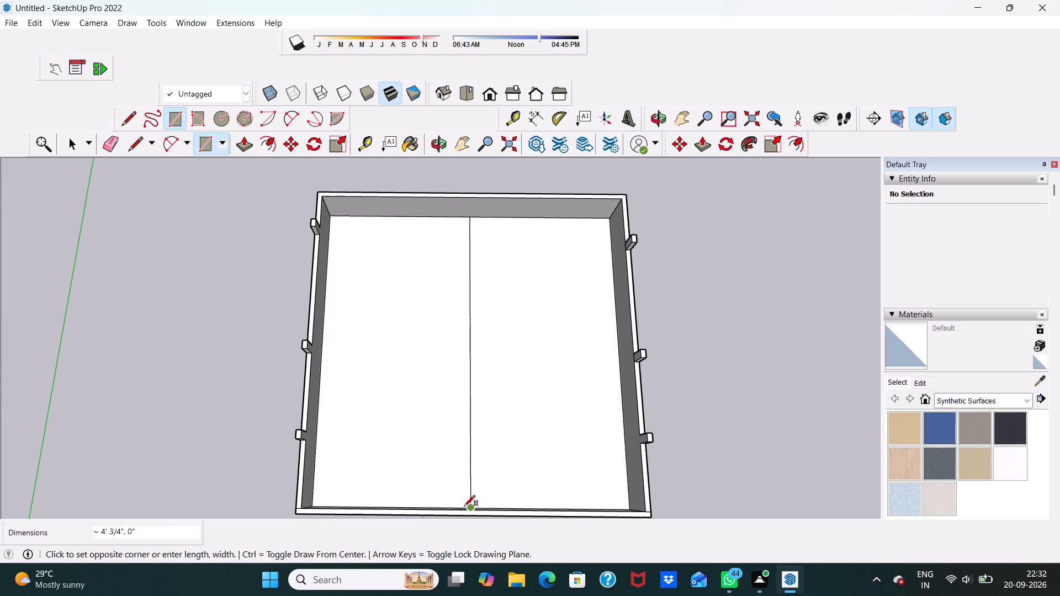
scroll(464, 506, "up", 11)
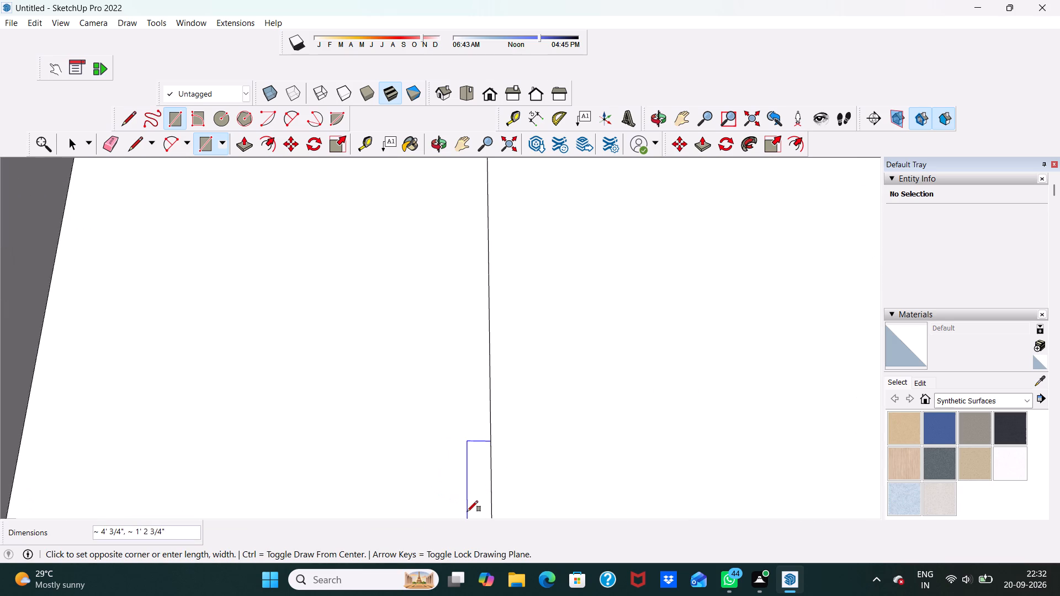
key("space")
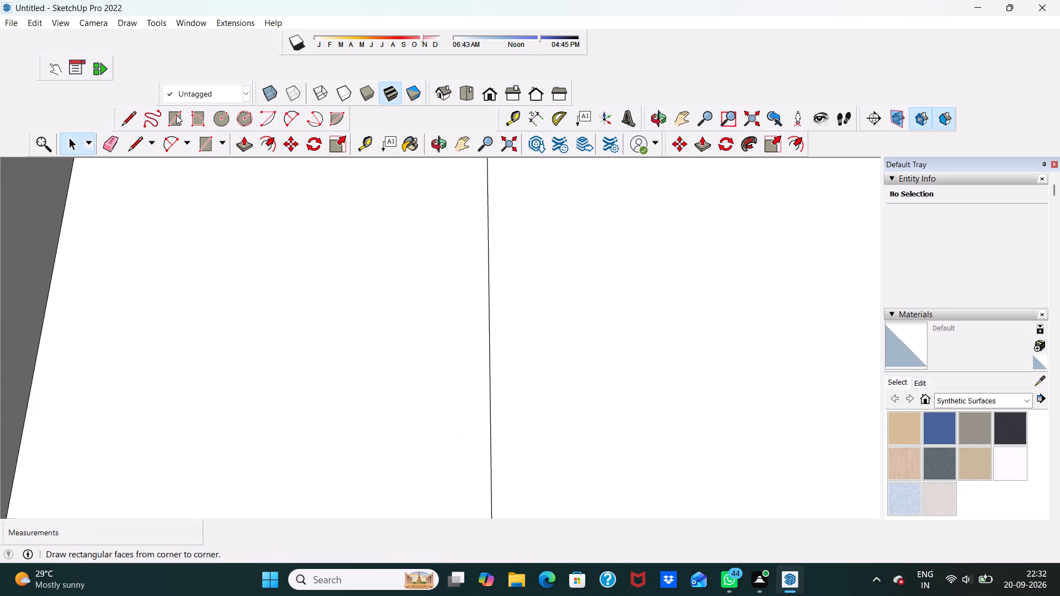
Draw a rectangle about 3' 6" square on the floor, straddling the centre line where it meets the near end wall.
left_click(176, 115)
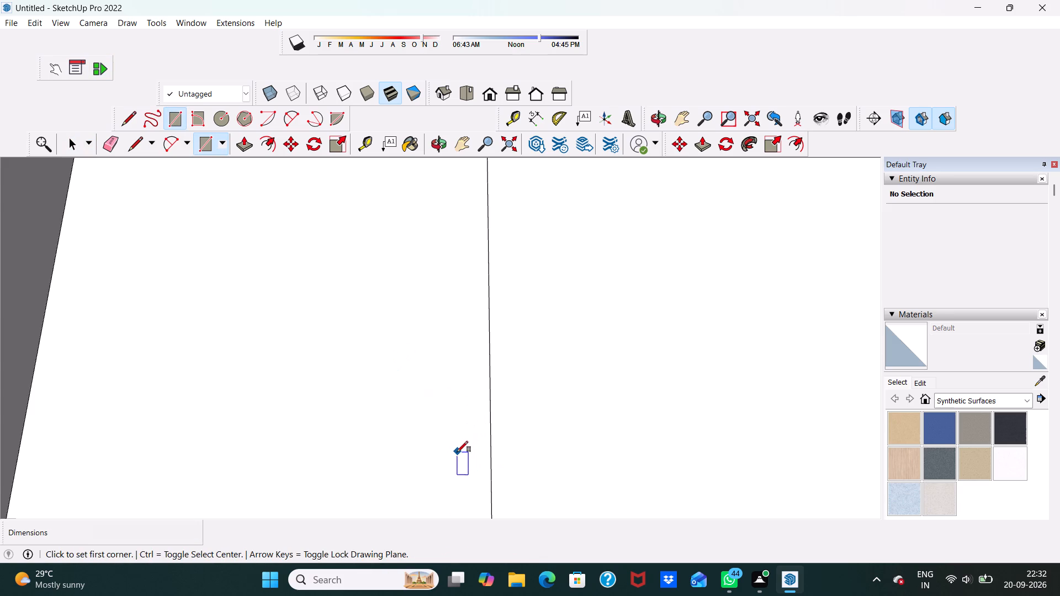
left_click(457, 452)
scroll(520, 473, "down", 5)
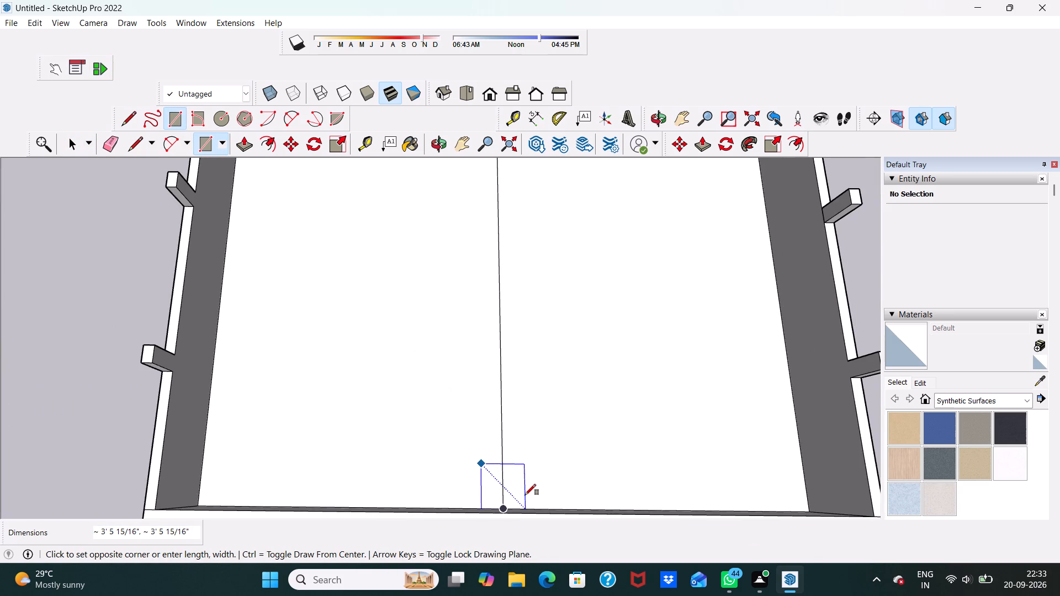
left_click(525, 496)
key("space")
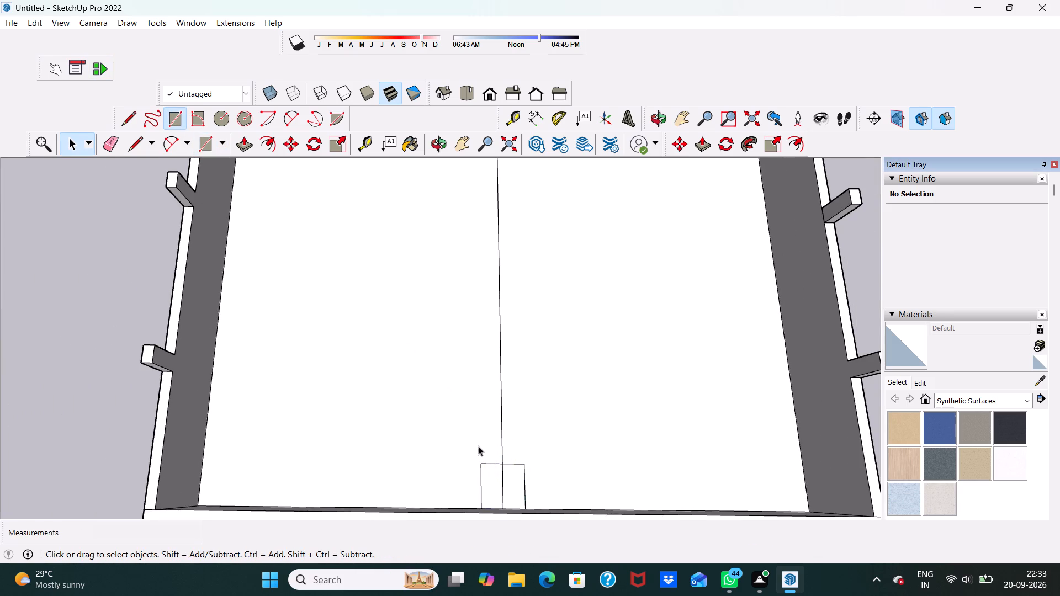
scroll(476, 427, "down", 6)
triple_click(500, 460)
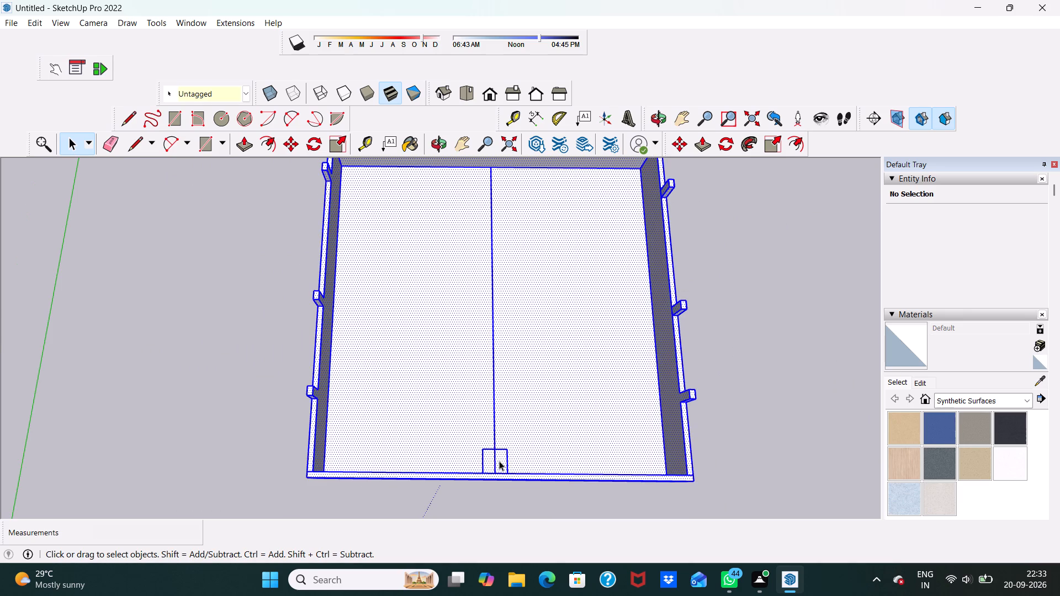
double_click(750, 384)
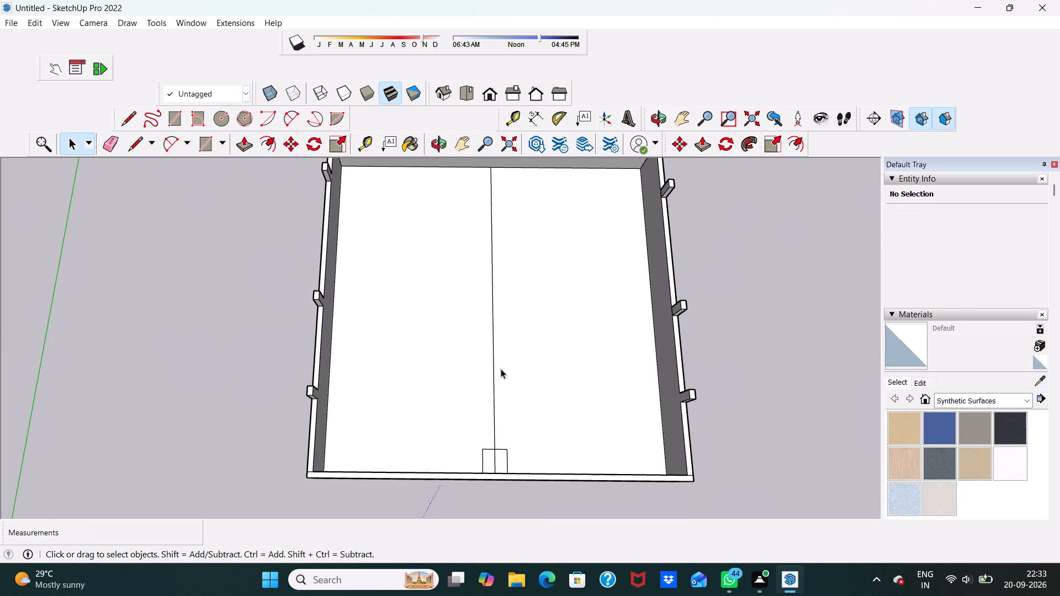
Erase the floor's centre line, including the piece dividing the small square at the end wall.
left_click(114, 140)
left_click(492, 297)
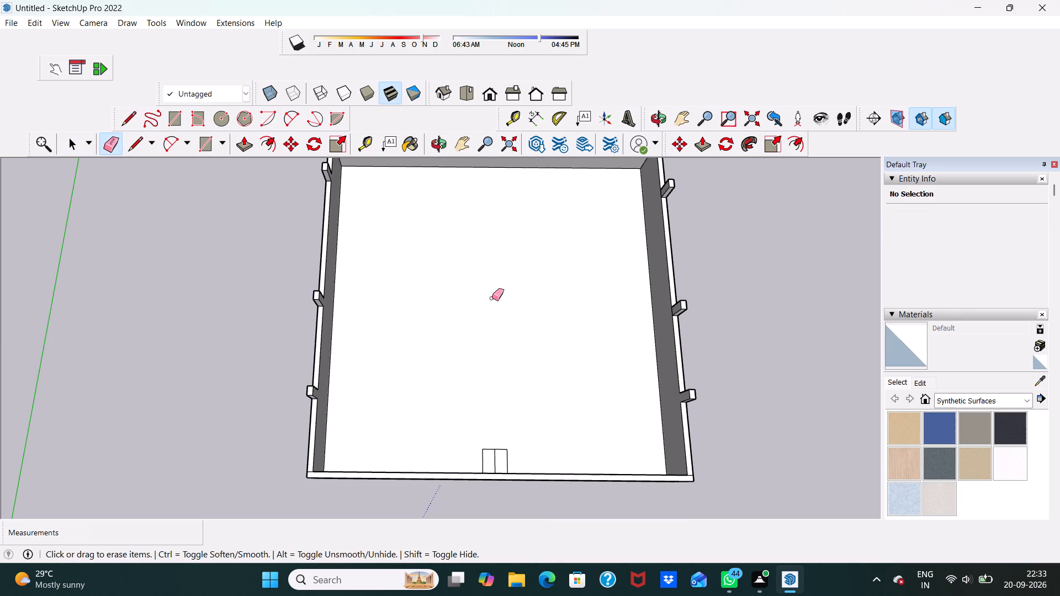
scroll(506, 459, "up", 6)
left_click(492, 464)
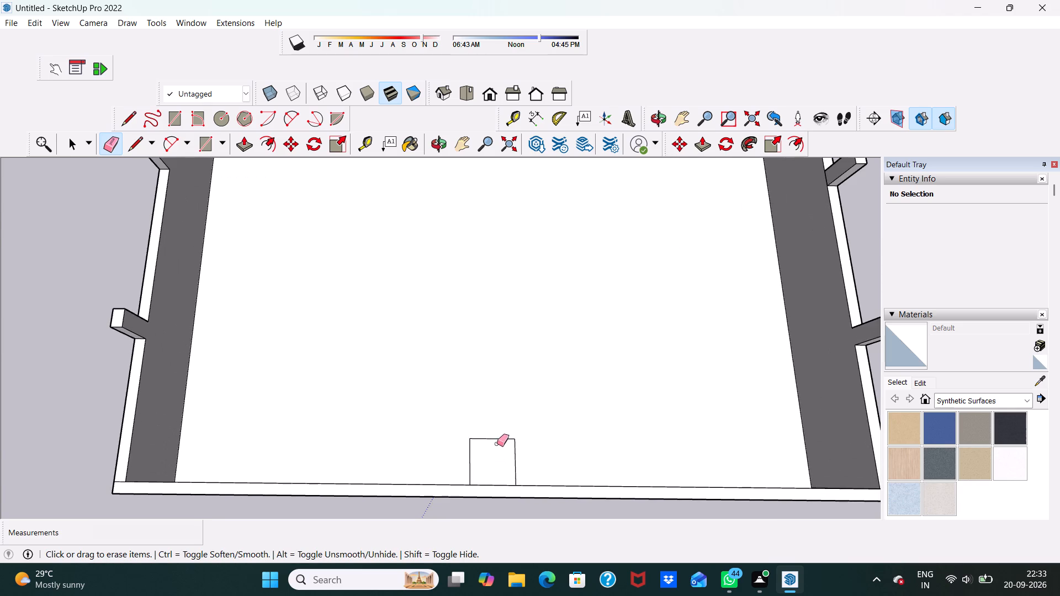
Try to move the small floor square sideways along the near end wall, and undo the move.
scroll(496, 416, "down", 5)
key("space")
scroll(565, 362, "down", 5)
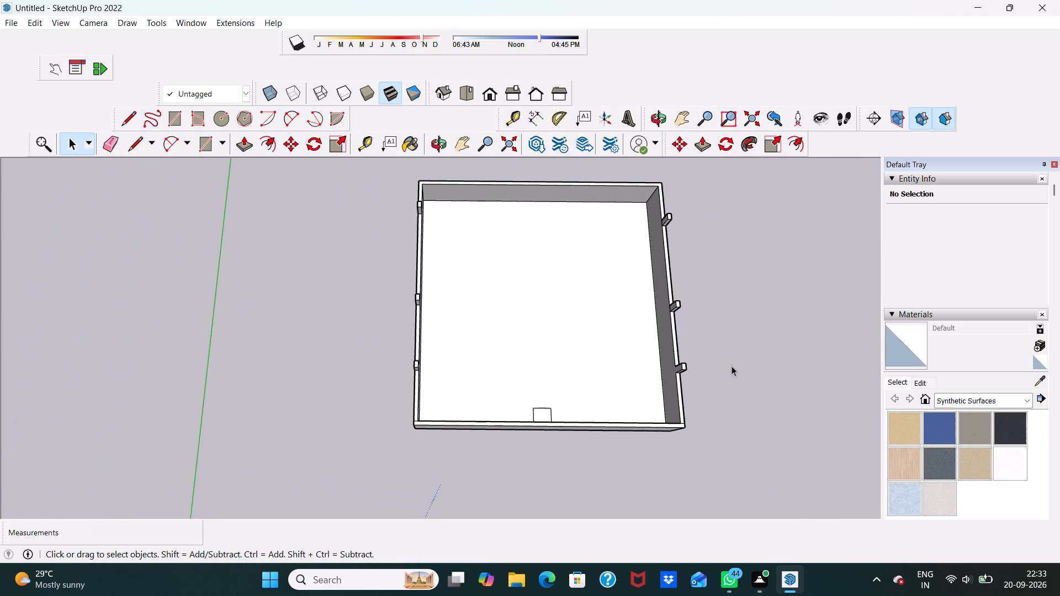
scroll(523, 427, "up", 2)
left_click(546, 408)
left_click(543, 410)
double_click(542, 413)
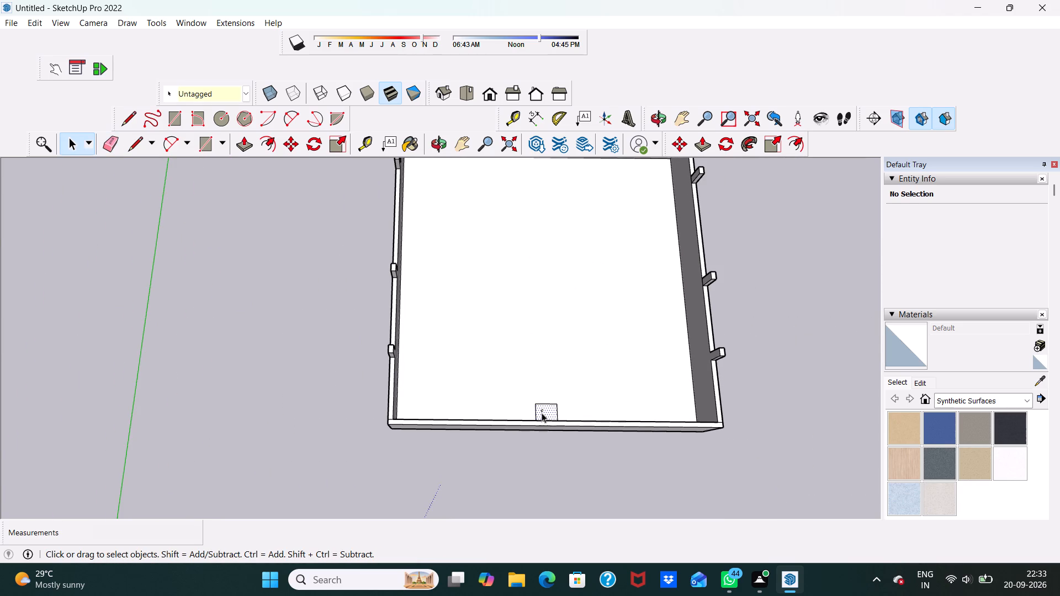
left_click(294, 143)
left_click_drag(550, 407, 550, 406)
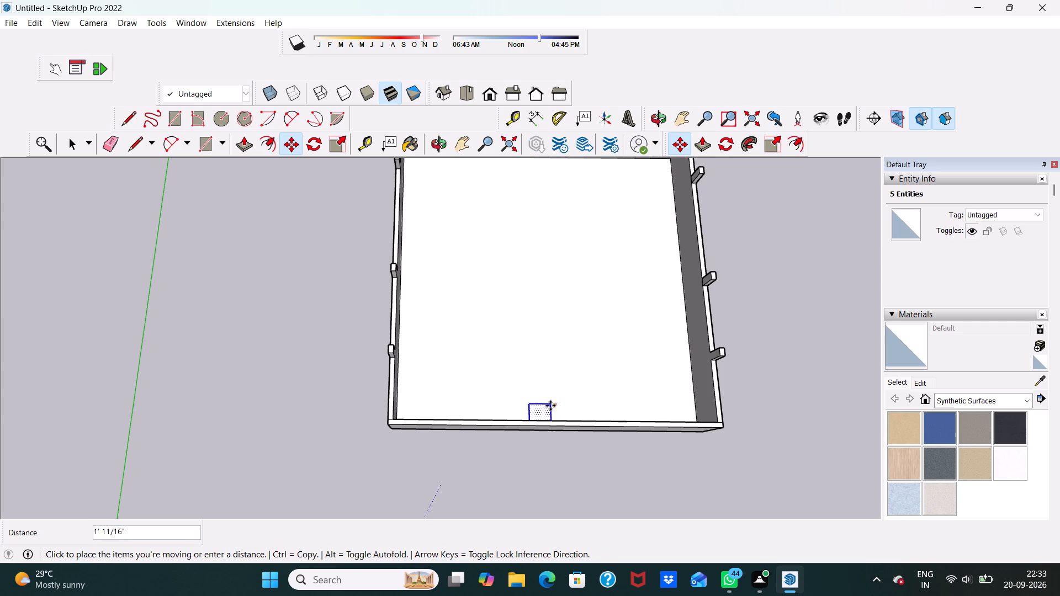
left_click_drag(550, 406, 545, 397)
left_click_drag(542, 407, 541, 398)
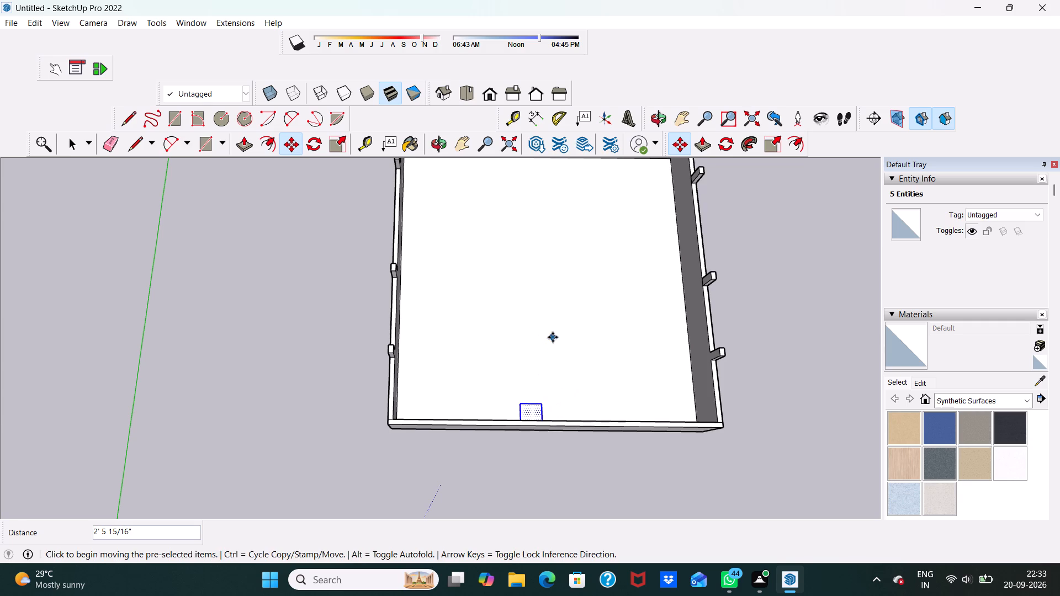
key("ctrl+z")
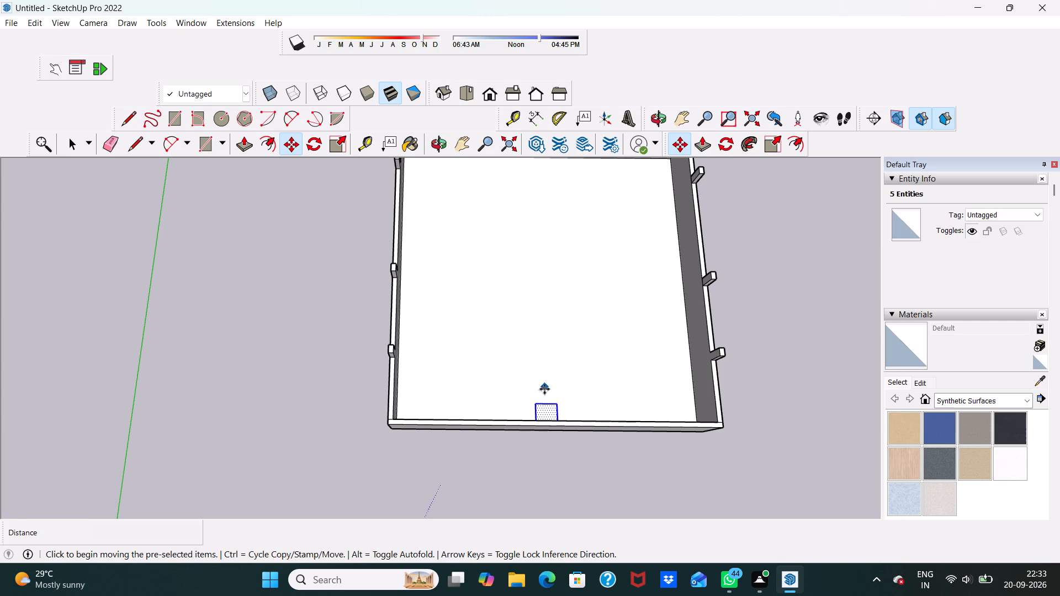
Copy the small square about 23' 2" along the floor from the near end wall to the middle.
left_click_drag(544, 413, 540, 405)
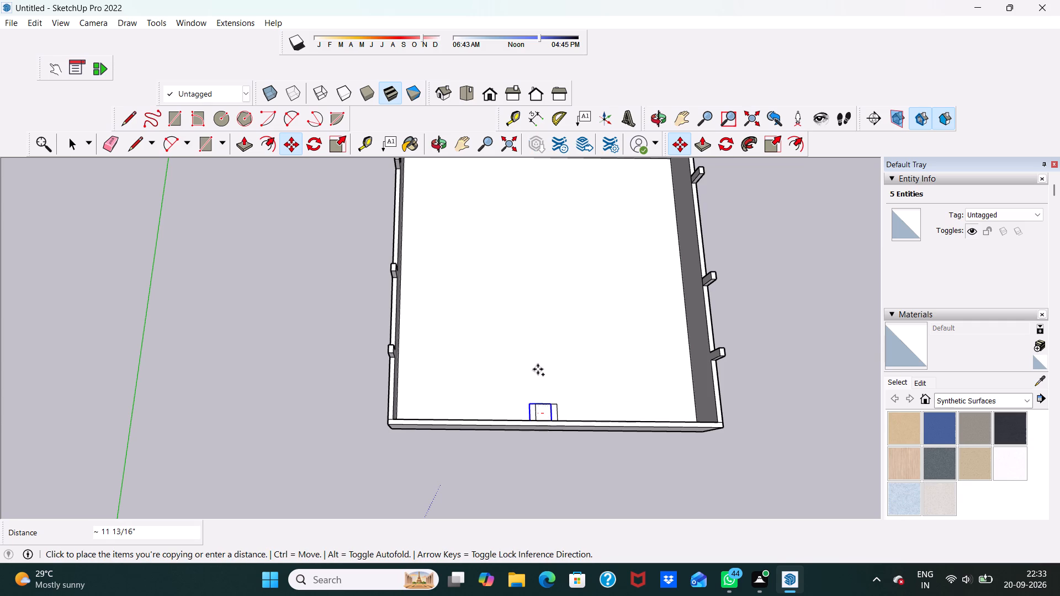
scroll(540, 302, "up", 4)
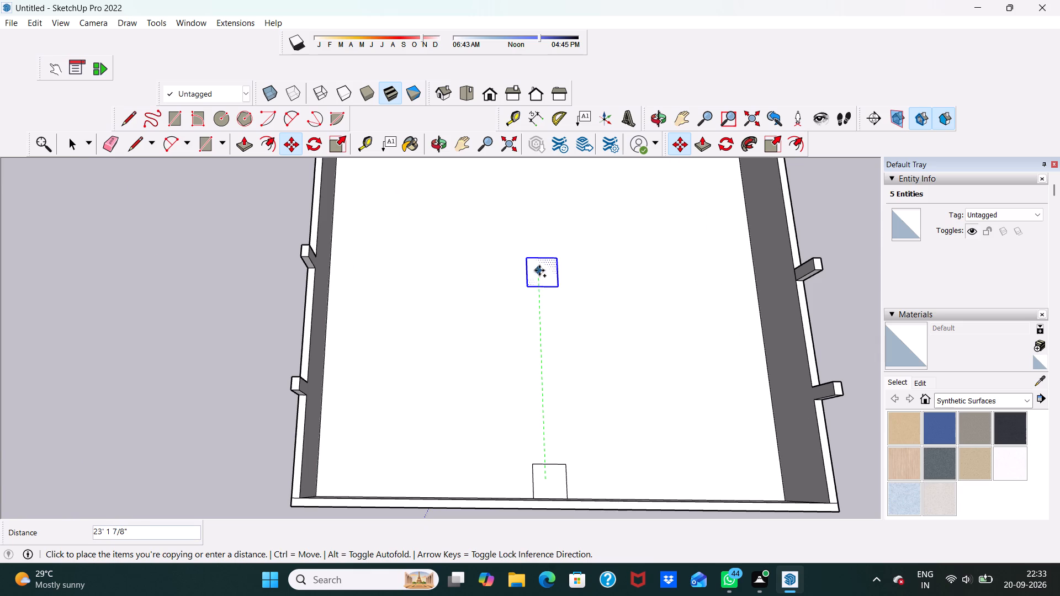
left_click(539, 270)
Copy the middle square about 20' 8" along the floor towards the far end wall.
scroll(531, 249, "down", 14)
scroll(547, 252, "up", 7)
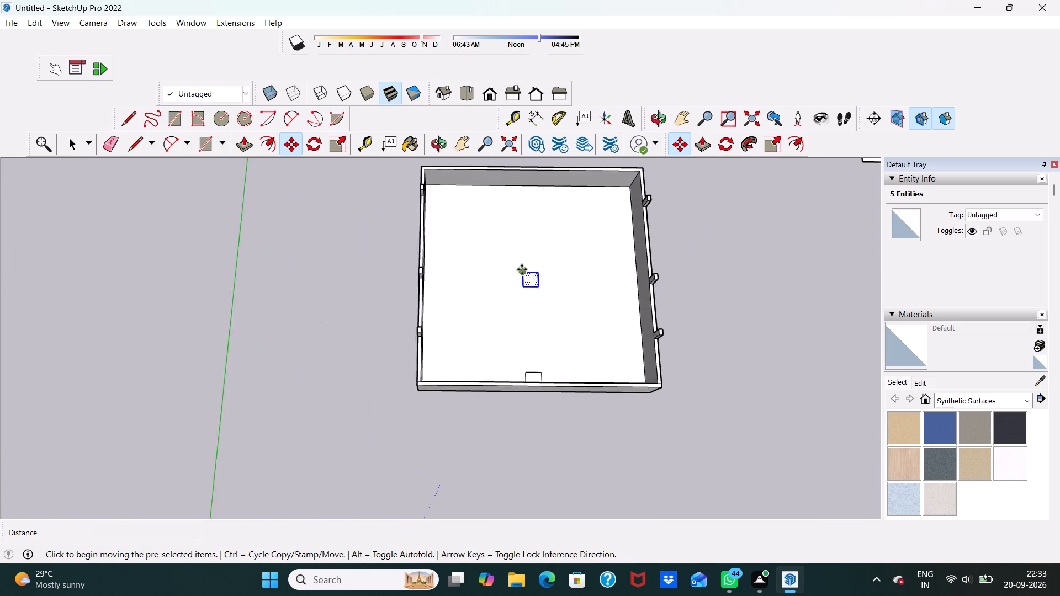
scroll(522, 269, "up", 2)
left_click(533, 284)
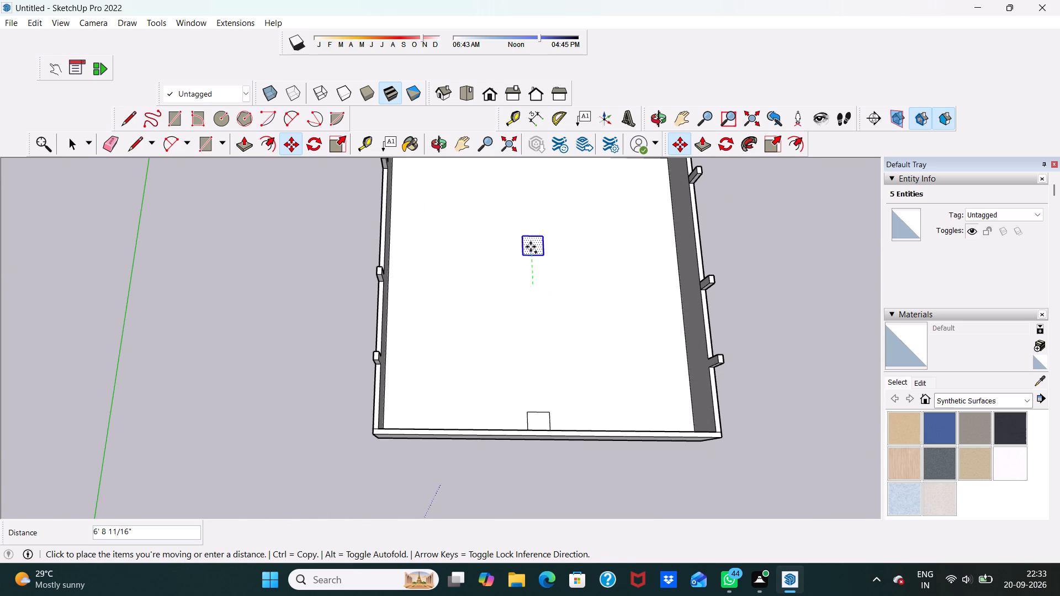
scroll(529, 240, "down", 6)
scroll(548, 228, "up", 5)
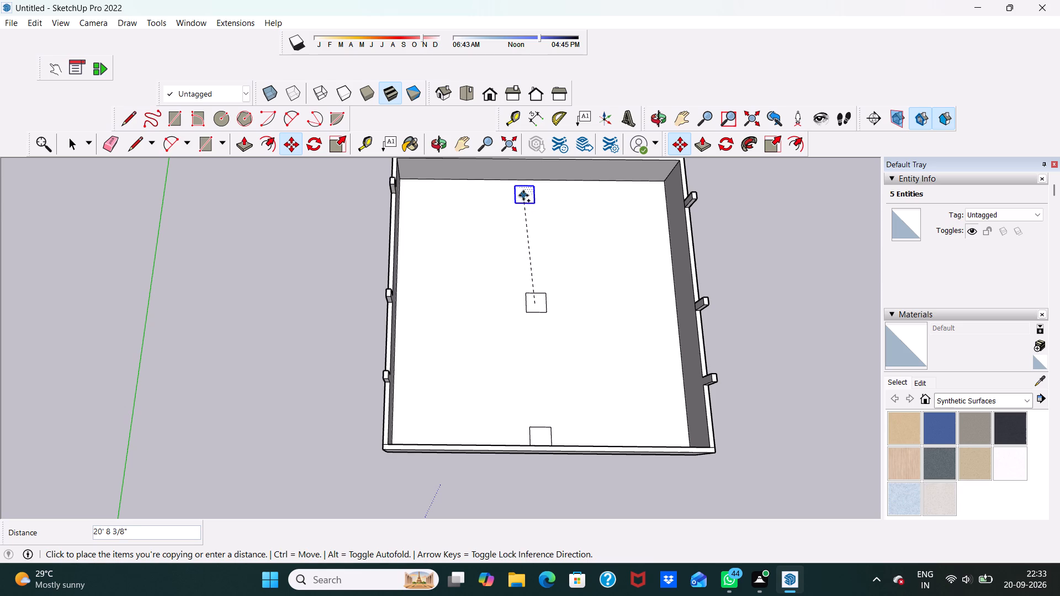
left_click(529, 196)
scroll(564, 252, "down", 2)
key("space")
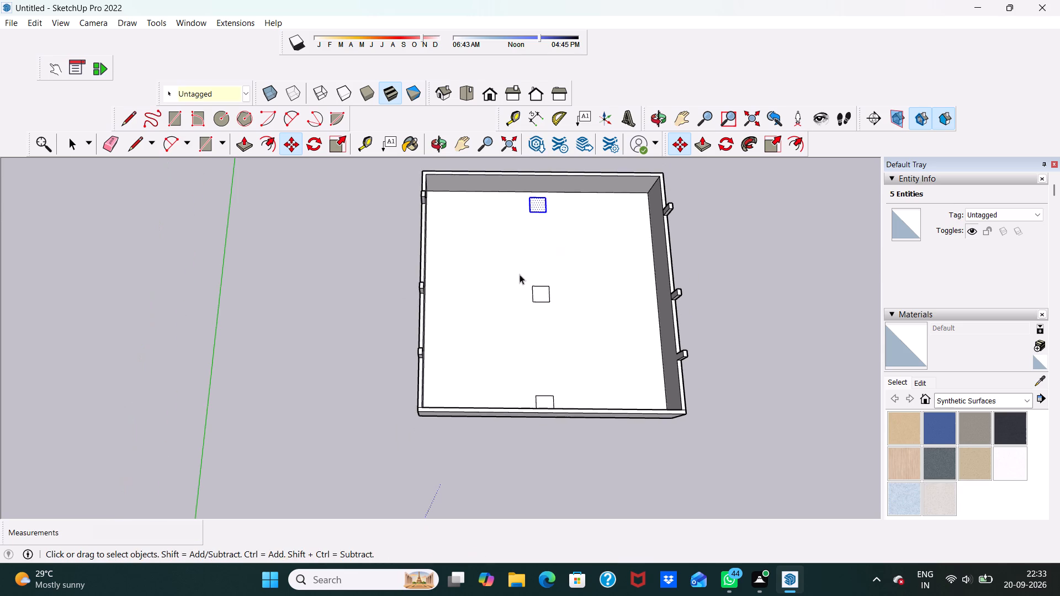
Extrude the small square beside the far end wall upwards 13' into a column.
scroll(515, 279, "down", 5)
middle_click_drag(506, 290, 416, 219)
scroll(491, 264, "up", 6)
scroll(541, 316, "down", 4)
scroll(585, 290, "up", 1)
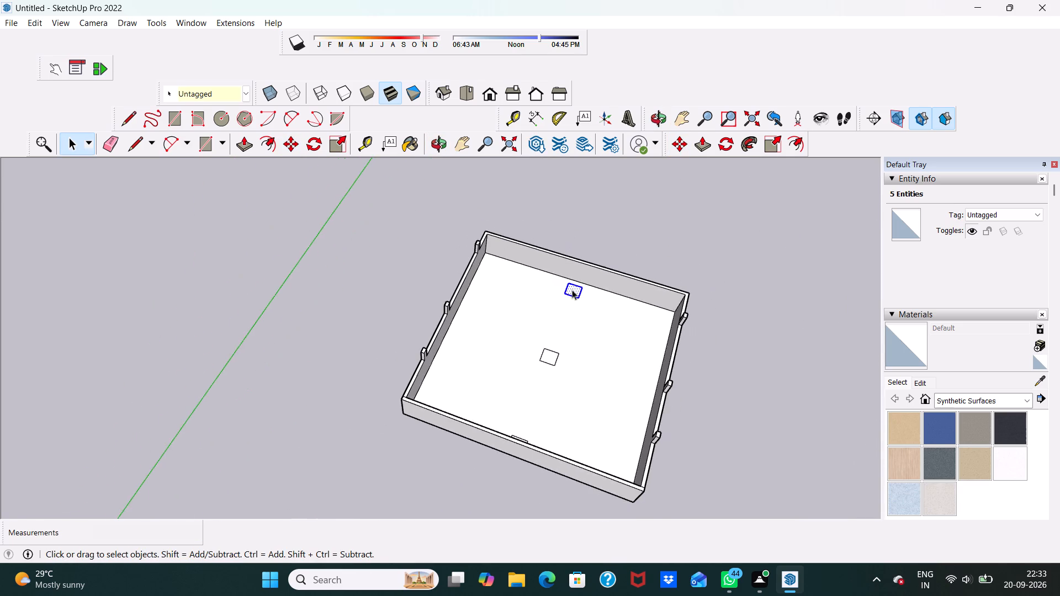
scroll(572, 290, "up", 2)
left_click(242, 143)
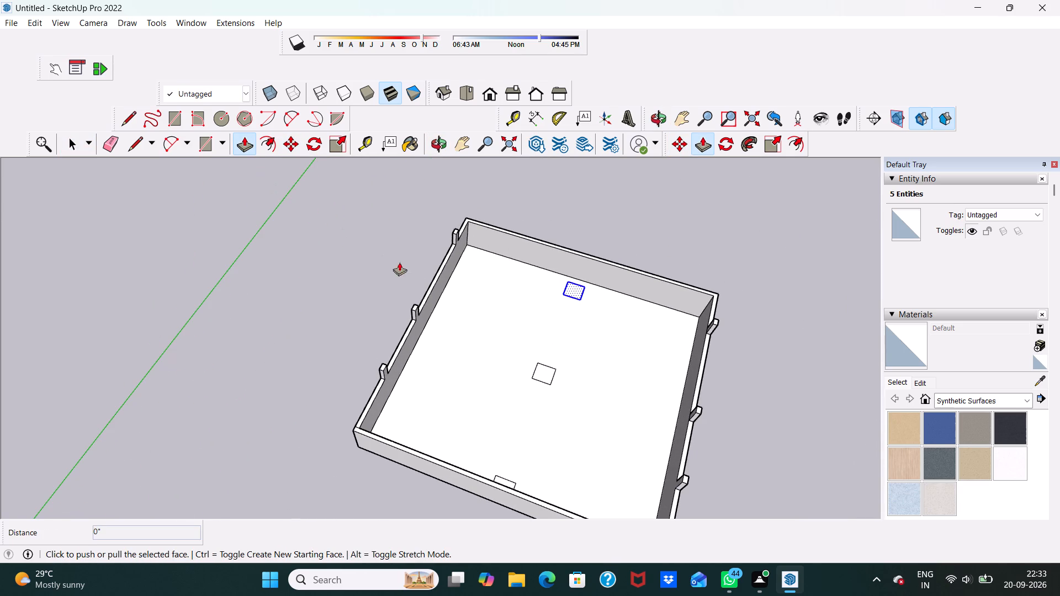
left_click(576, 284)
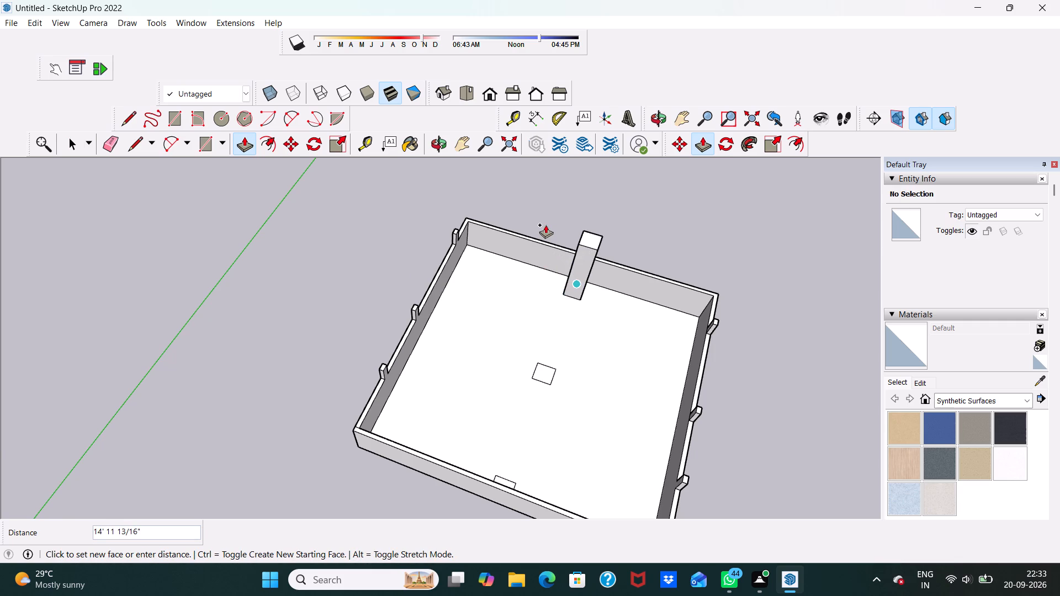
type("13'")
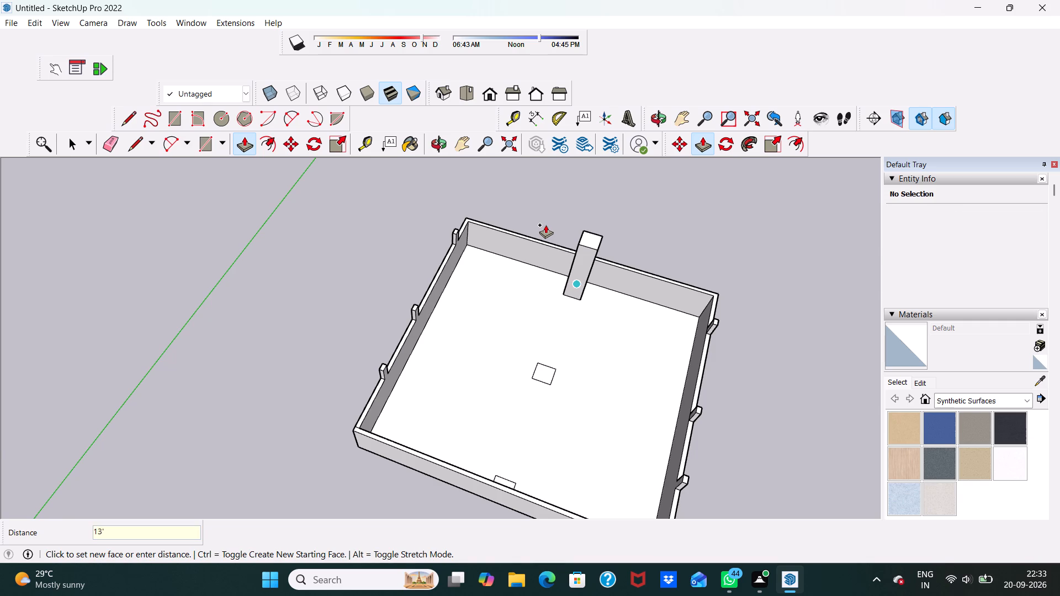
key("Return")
Examine the column's height and placement against the walls and side pillars from several angles.
scroll(301, 408, "down", 7)
middle_click_drag(473, 382, 473, 384)
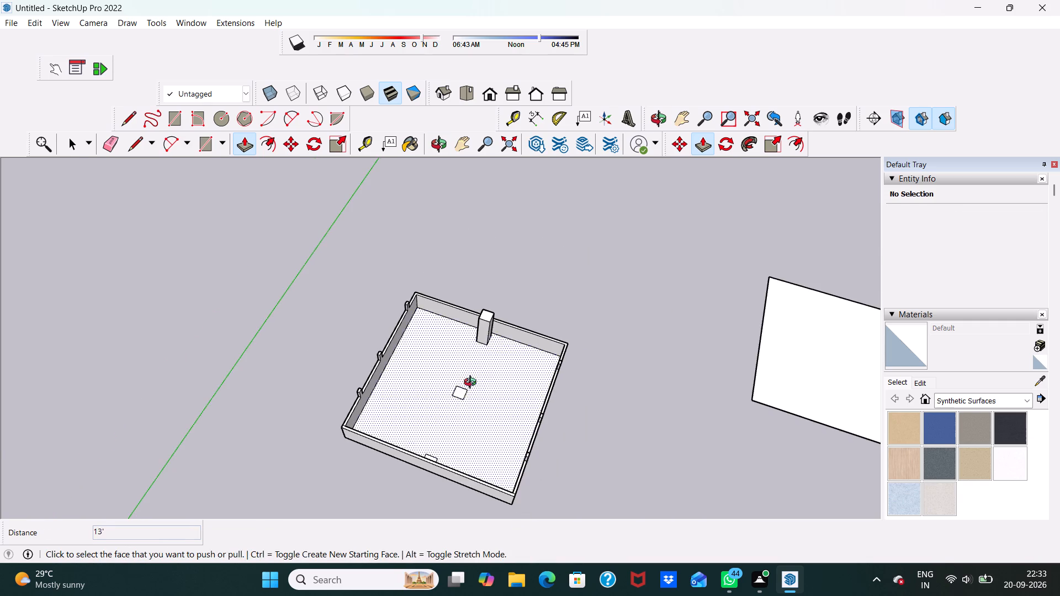
middle_click_drag(473, 384, 566, 289)
scroll(511, 306, "down", 6)
middle_click_drag(464, 387, 406, 337)
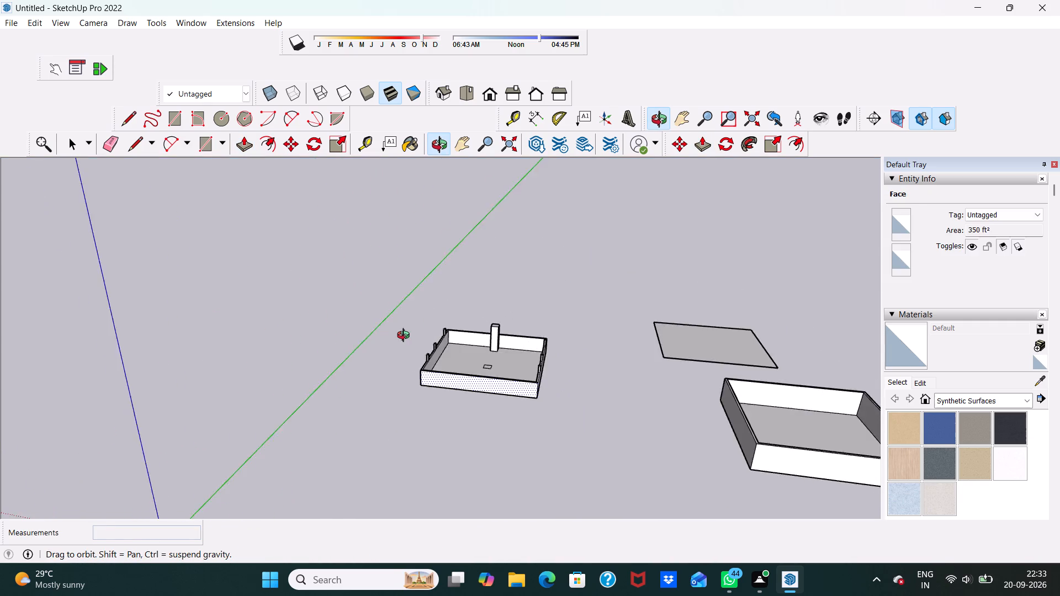
middle_click_drag(406, 337, 361, 278)
scroll(421, 355, "up", 9)
scroll(441, 347, "down", 1)
middle_click_drag(444, 352, 494, 371)
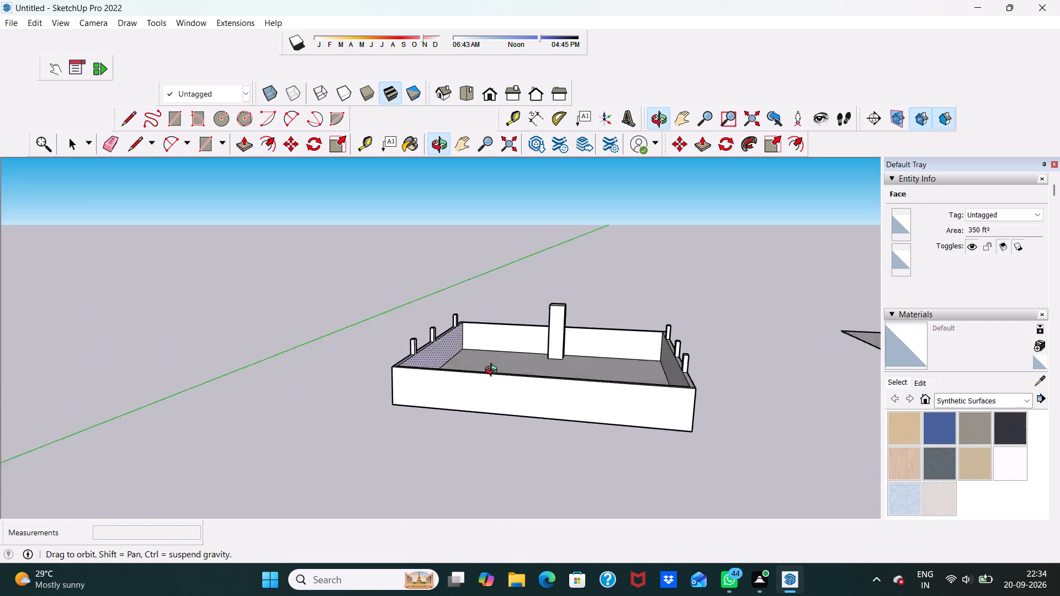
middle_click_drag(494, 371, 518, 438)
scroll(362, 358, "down", 5)
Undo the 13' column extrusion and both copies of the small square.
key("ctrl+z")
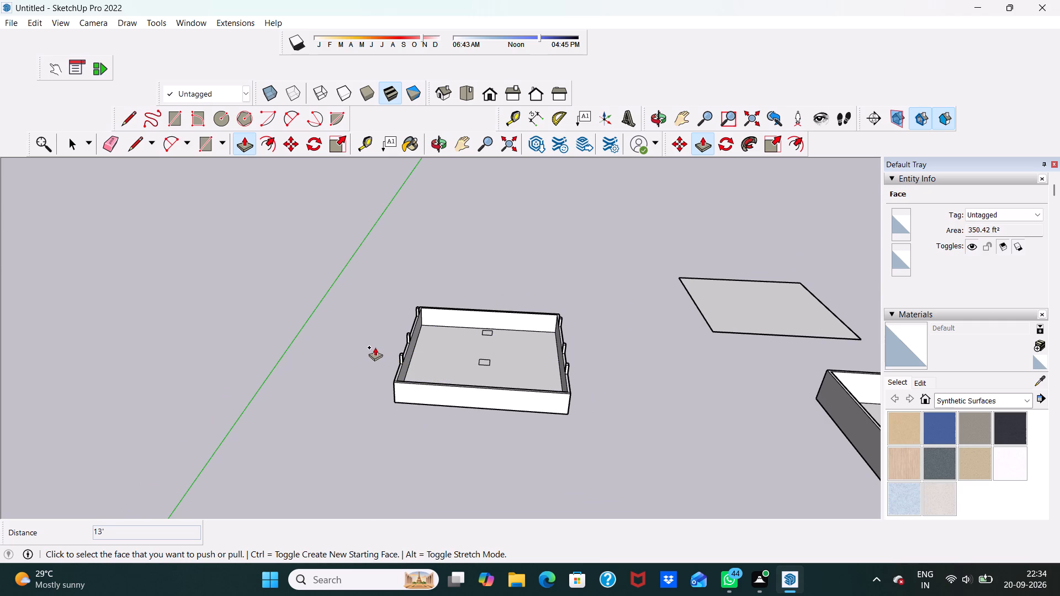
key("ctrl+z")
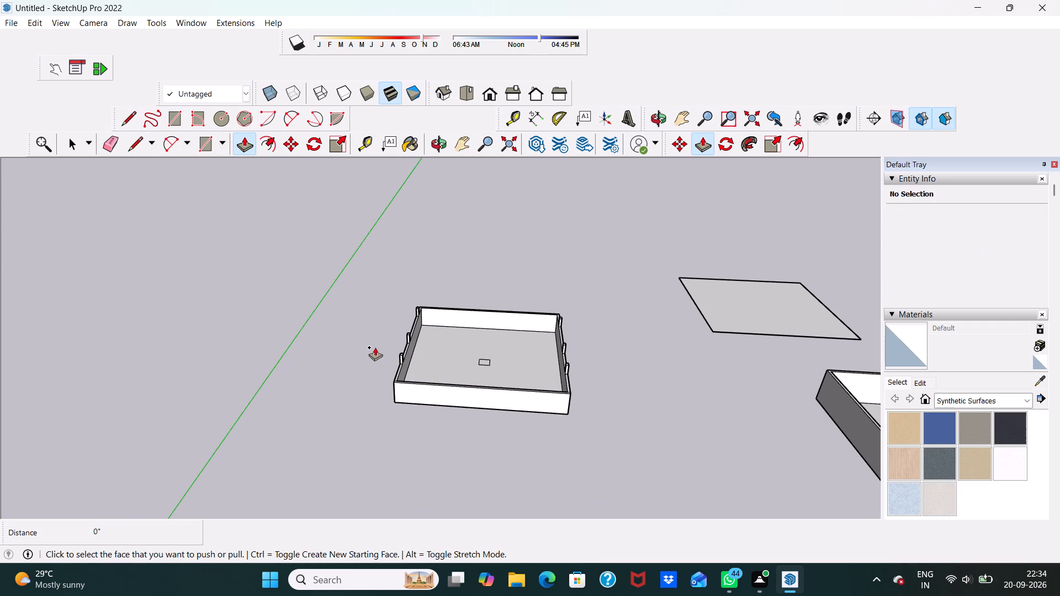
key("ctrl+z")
Undo the erasure of the floor's centre line and the small square drawn at the near end wall.
key("ctrl+z")
key("space")
middle_click_drag(368, 345, 343, 525)
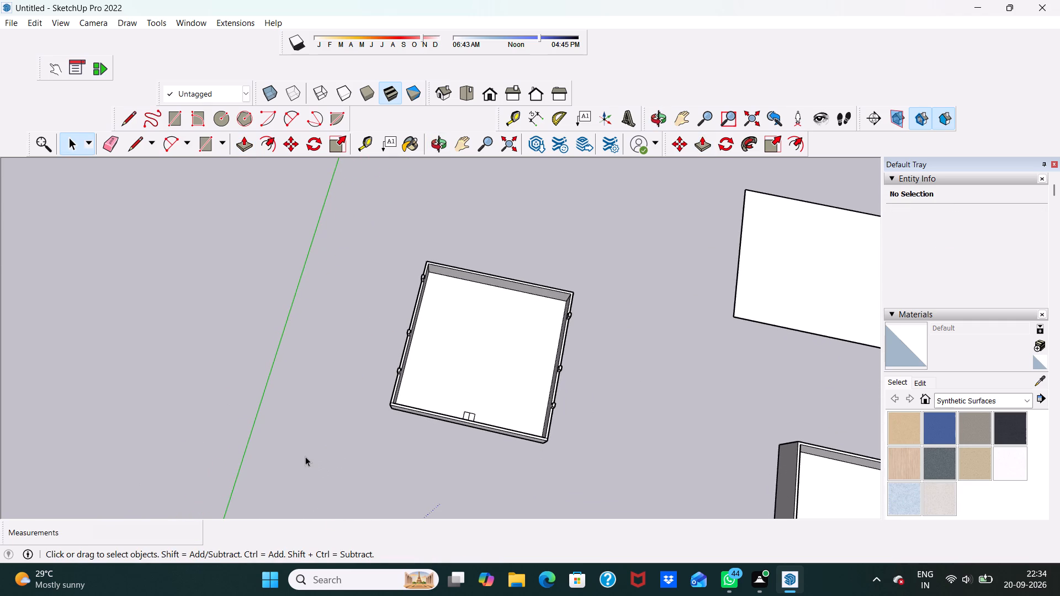
key("ctrl+z")
key("ctrl+z")
Draw a rectangle about 3' 1" by 1' 6" on the floor, straddling the centre line just inside the near end wall.
scroll(301, 462, "down", 6)
scroll(417, 397, "up", 9)
scroll(407, 430, "down", 4)
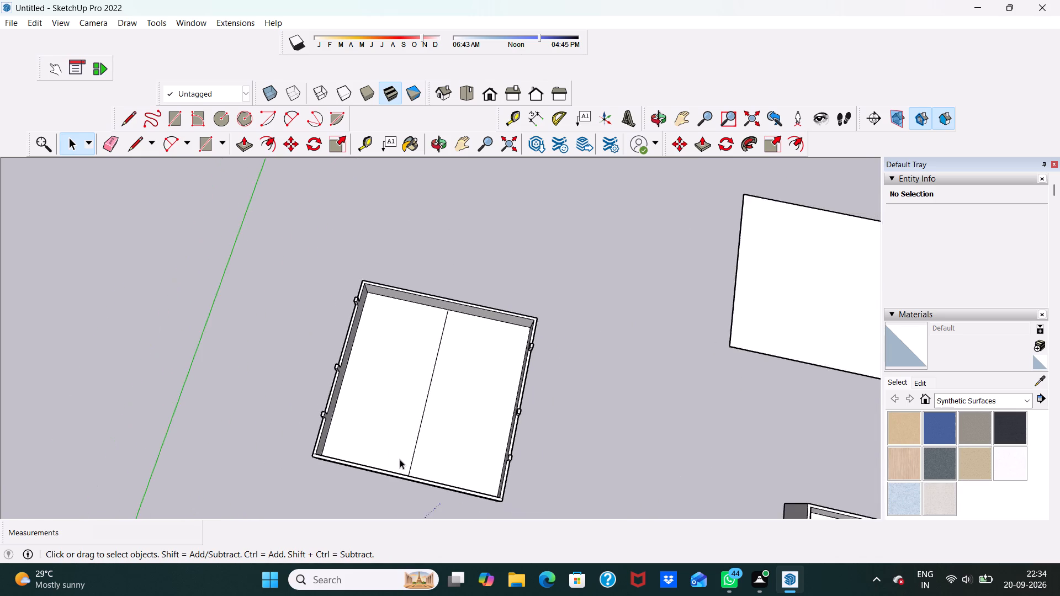
middle_click_drag(400, 459, 477, 454)
scroll(462, 455, "up", 5)
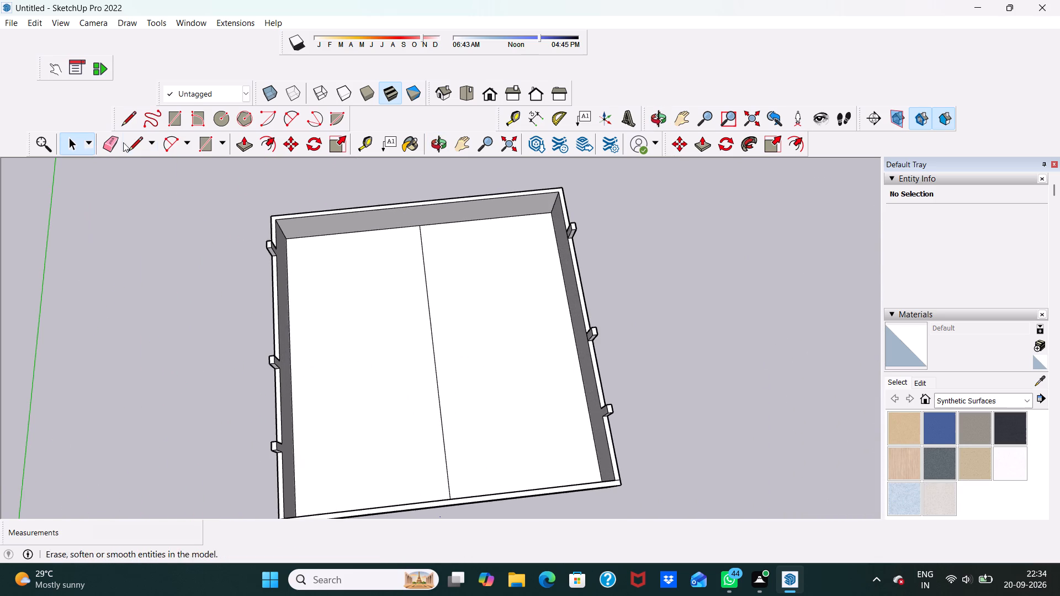
scroll(112, 142, "up", 2)
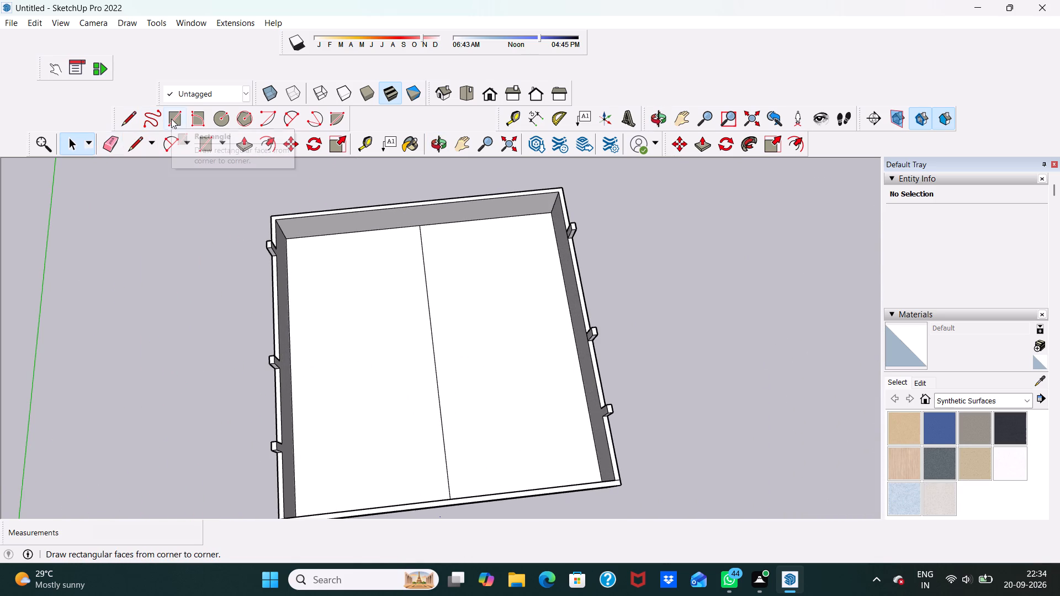
left_click(171, 119)
scroll(442, 476, "up", 4)
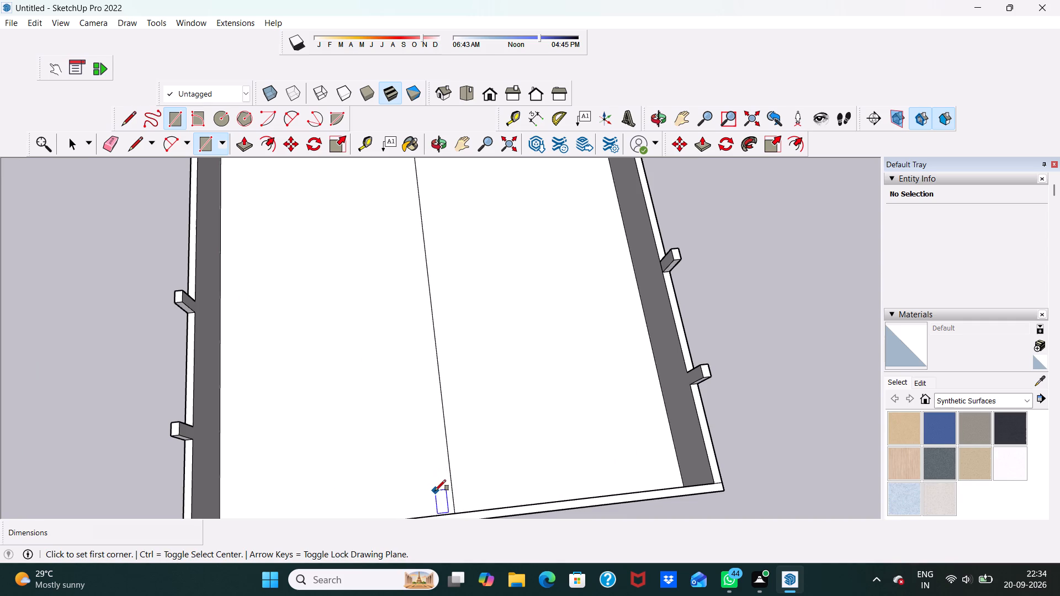
left_click(436, 492)
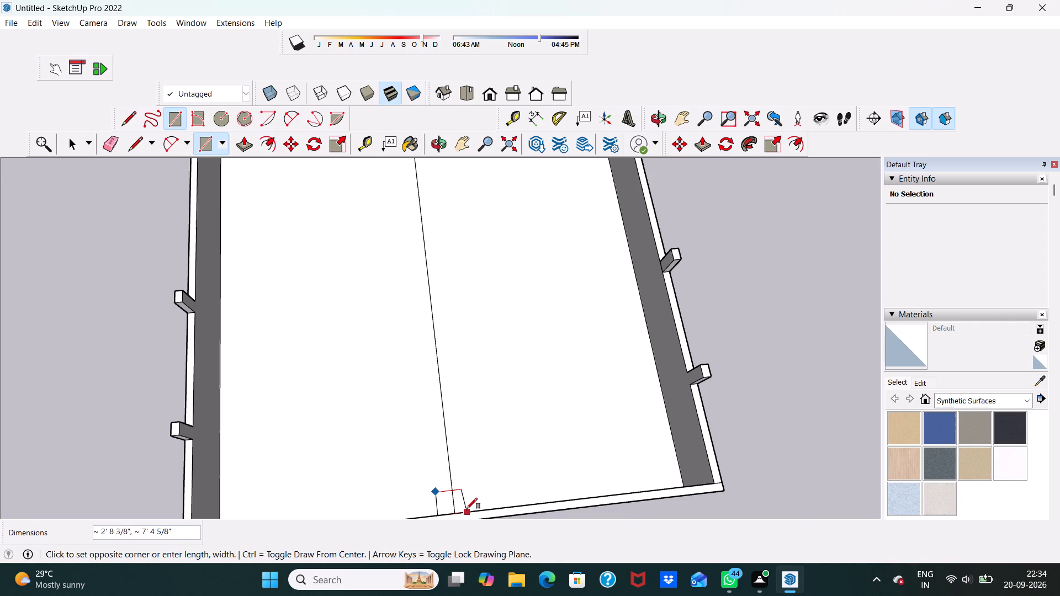
scroll(463, 507, "up", 1)
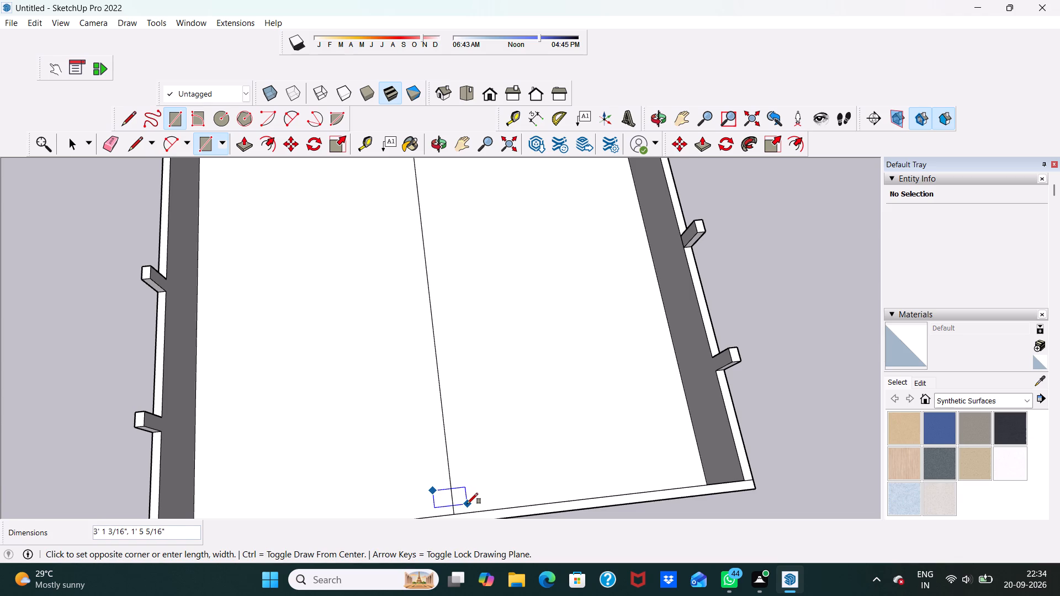
left_click(467, 504)
left_click(375, 510)
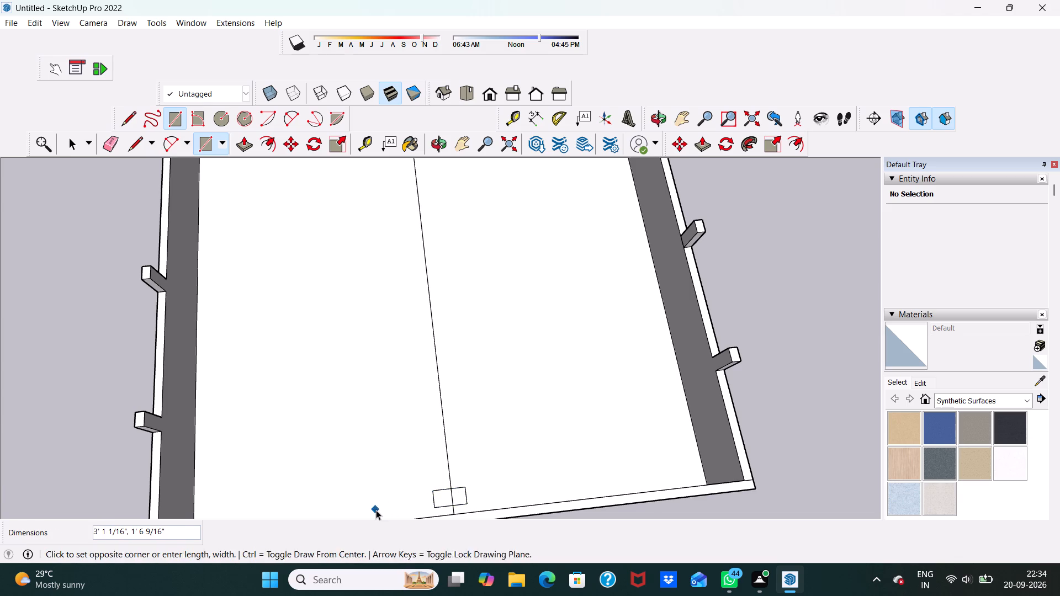
key("space")
key("space")
Erase the floor's centre line around the small rectangle near the end wall.
scroll(404, 511, "down", 2)
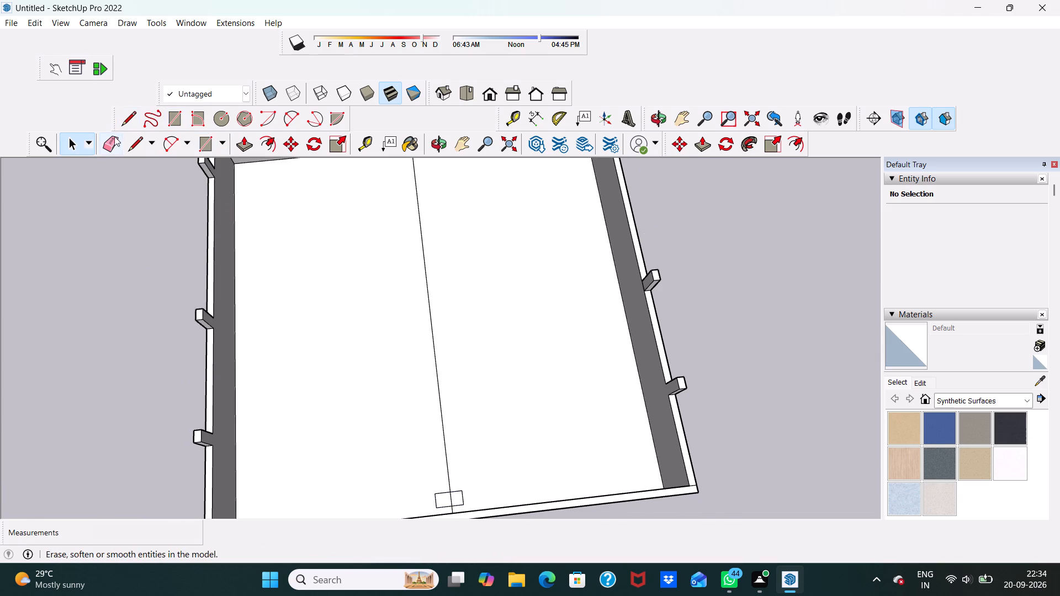
scroll(108, 143, "up", 1)
left_click(108, 143)
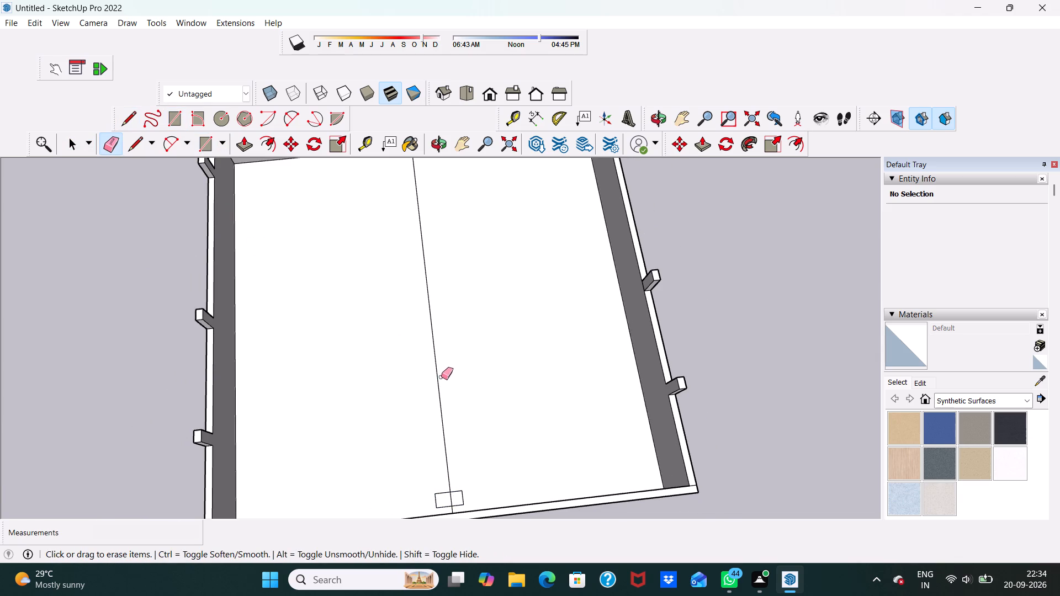
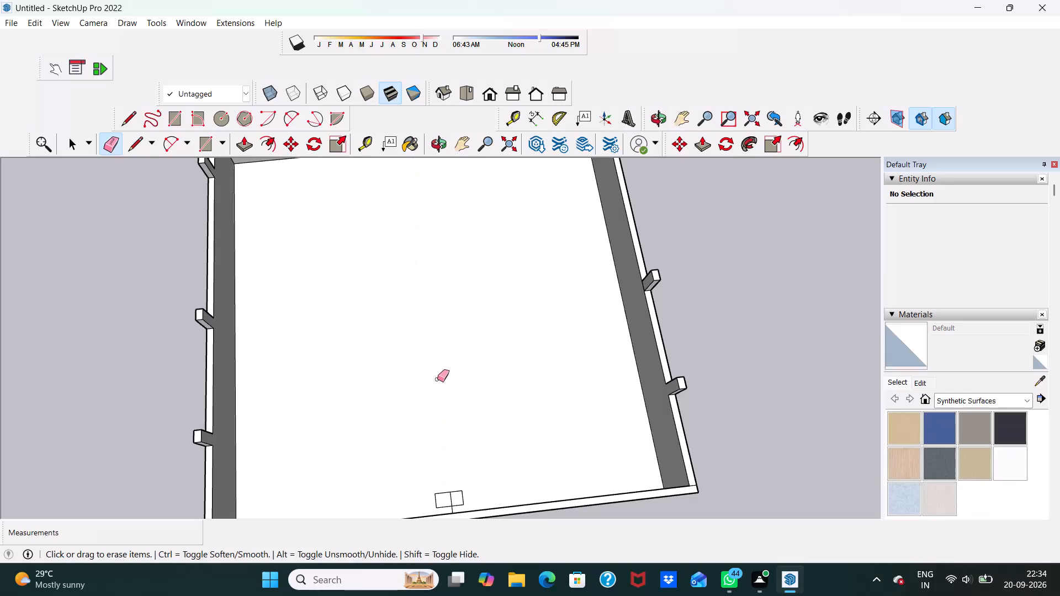
Erase the remaining centre-line pieces inside the small floor rectangle and between it and the near end wall.
scroll(462, 467, "up", 8)
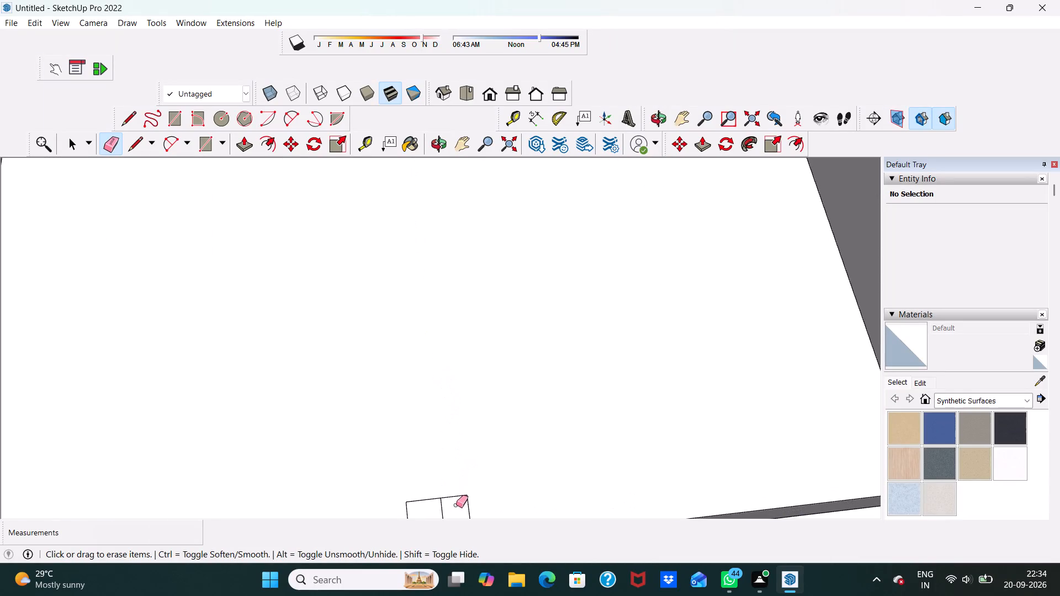
left_click(442, 510)
scroll(429, 457, "down", 11)
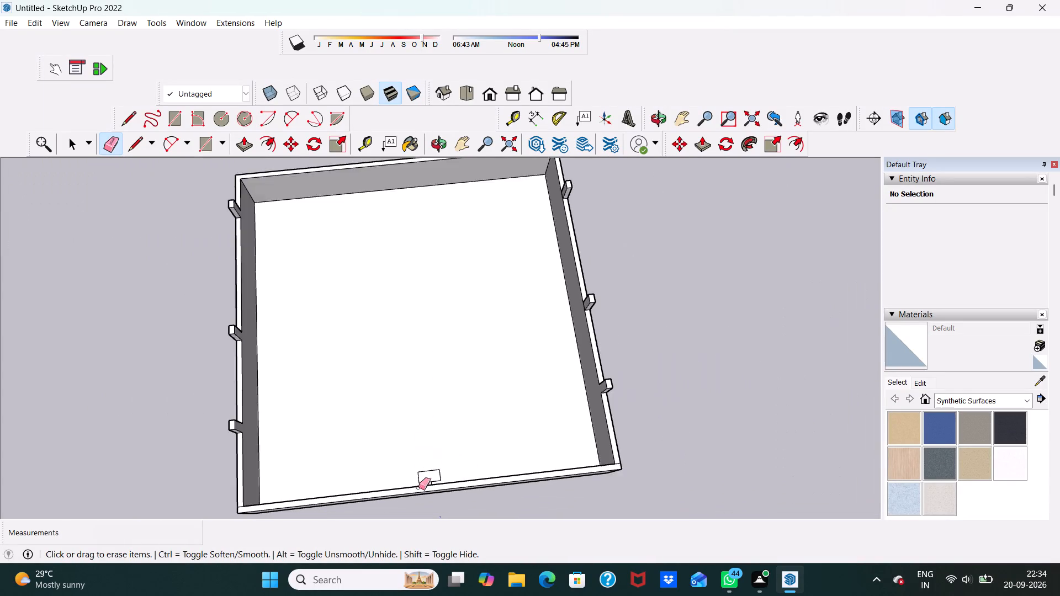
scroll(419, 492, "up", 5)
middle_click_drag(425, 482, 427, 545)
scroll(434, 497, "up", 5)
scroll(444, 452, "up", 6)
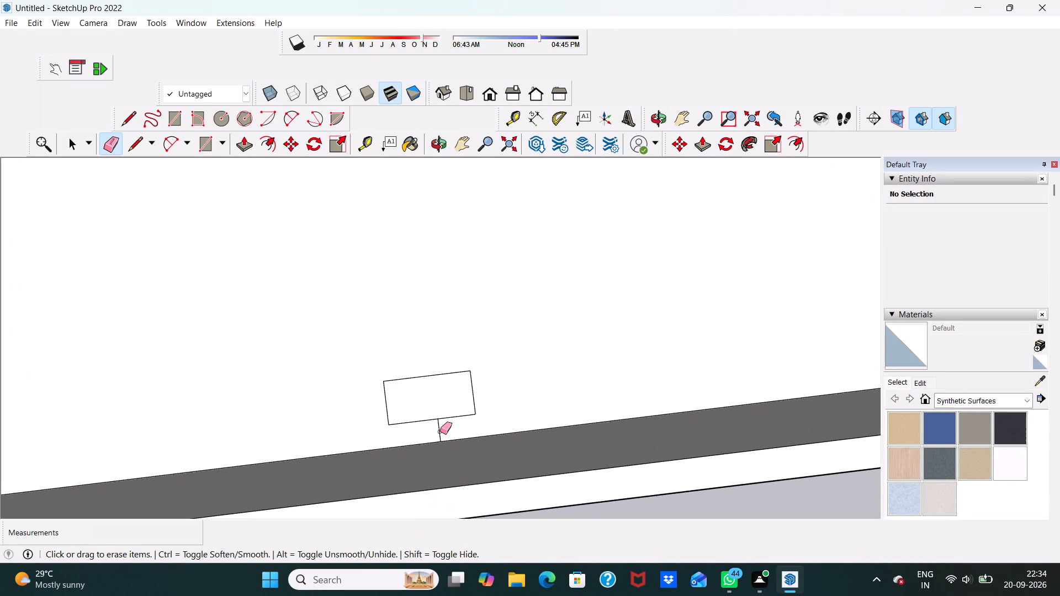
left_click(440, 432)
scroll(351, 461, "down", 3)
Copy the small rectangle with its edges about 22' along the floor's centre to the middle of the floor.
key("space")
scroll(240, 446, "down", 5)
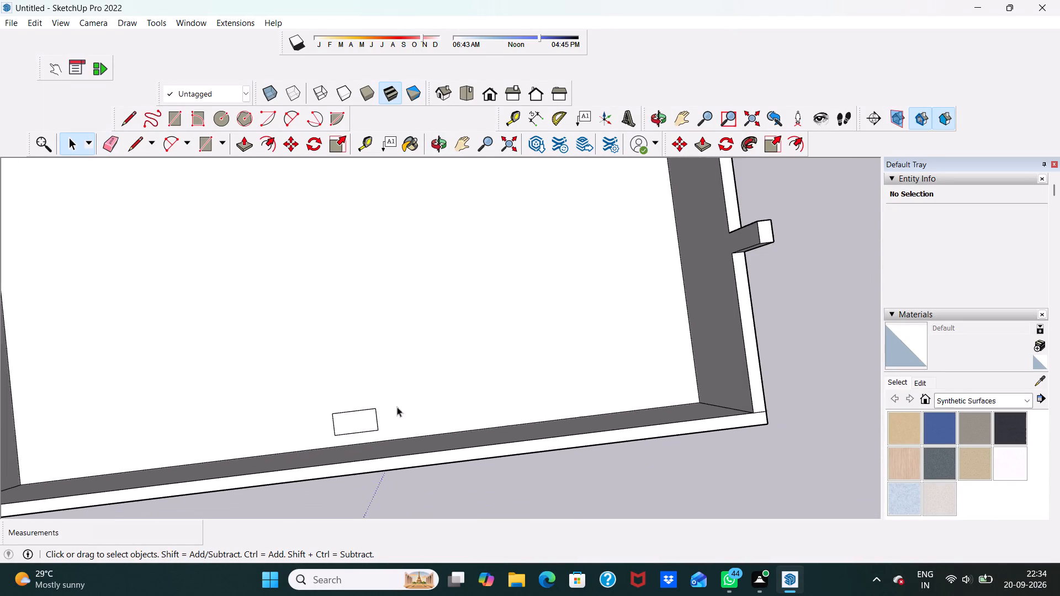
scroll(377, 412, "up", 1)
double_click(341, 424)
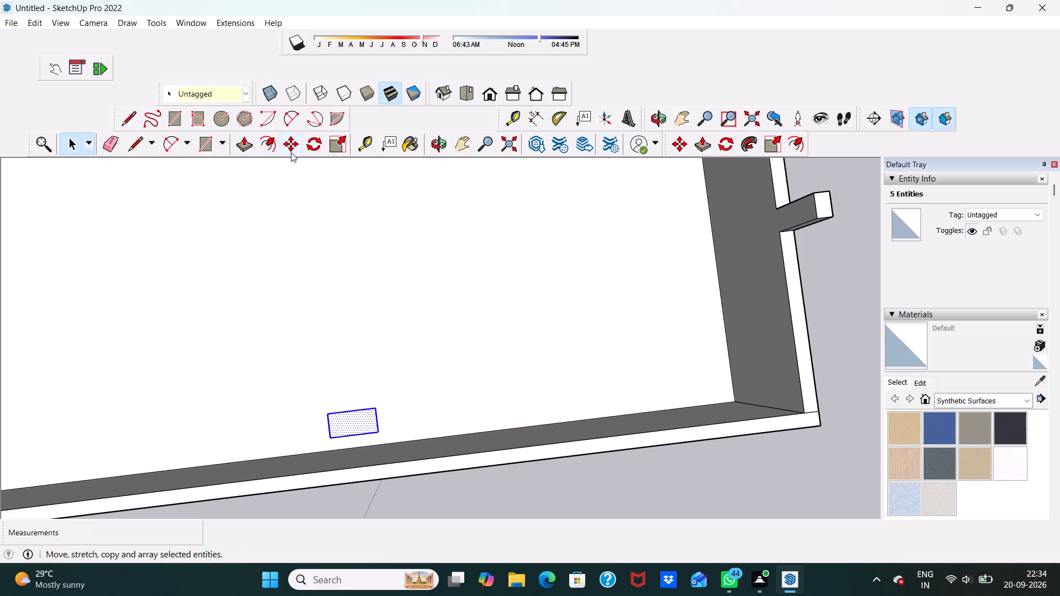
left_click(287, 138)
left_click(347, 428)
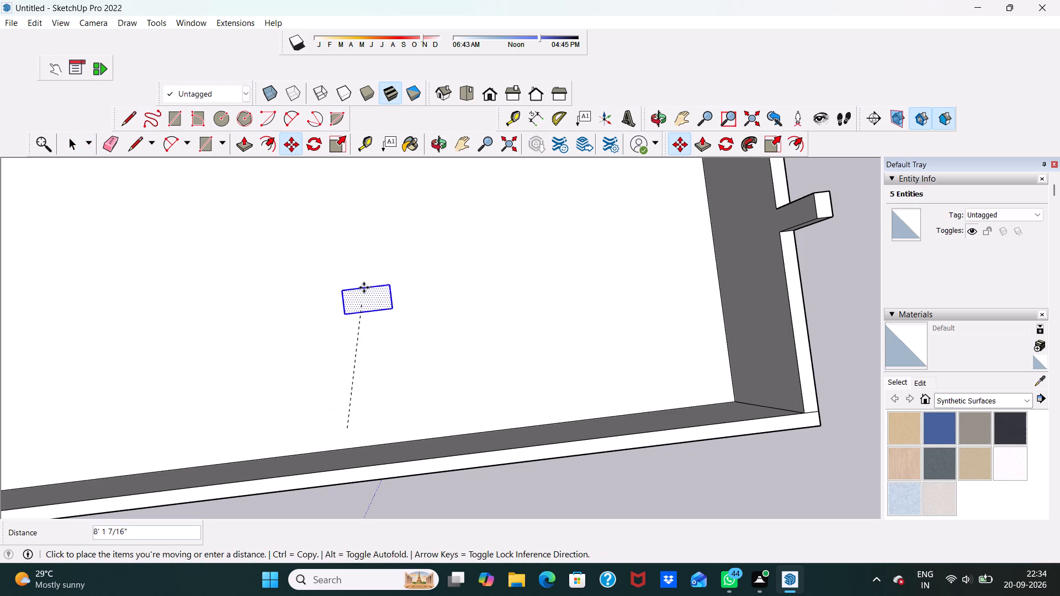
scroll(311, 259, "down", 6)
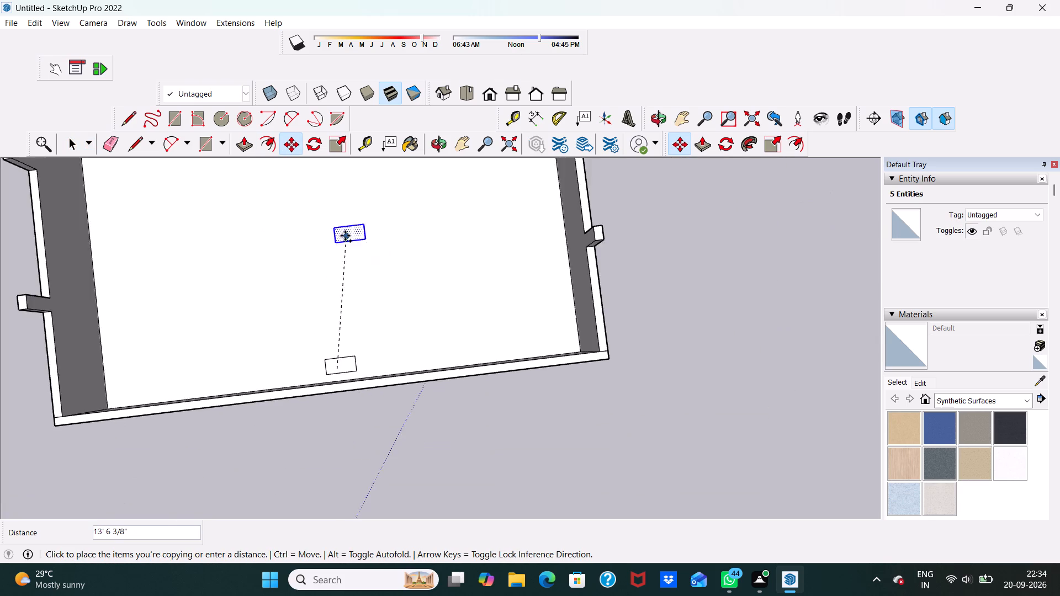
scroll(345, 236, "down", 9)
scroll(332, 207, "up", 10)
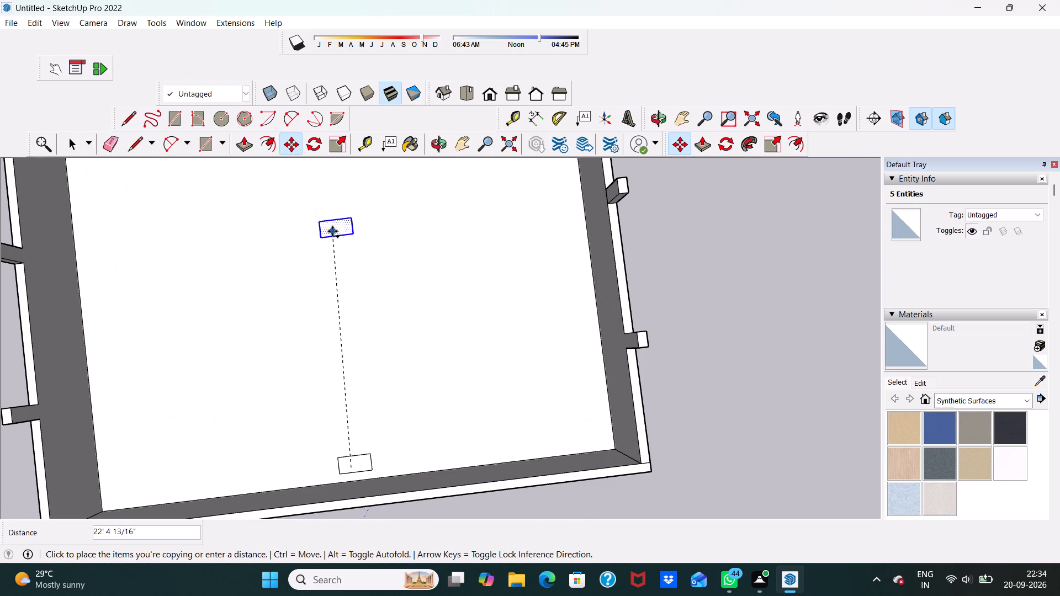
left_click(318, 230)
Copy the middle rectangle about 22' further along the floor's centre to just inside the far end wall.
scroll(319, 214, "down", 5)
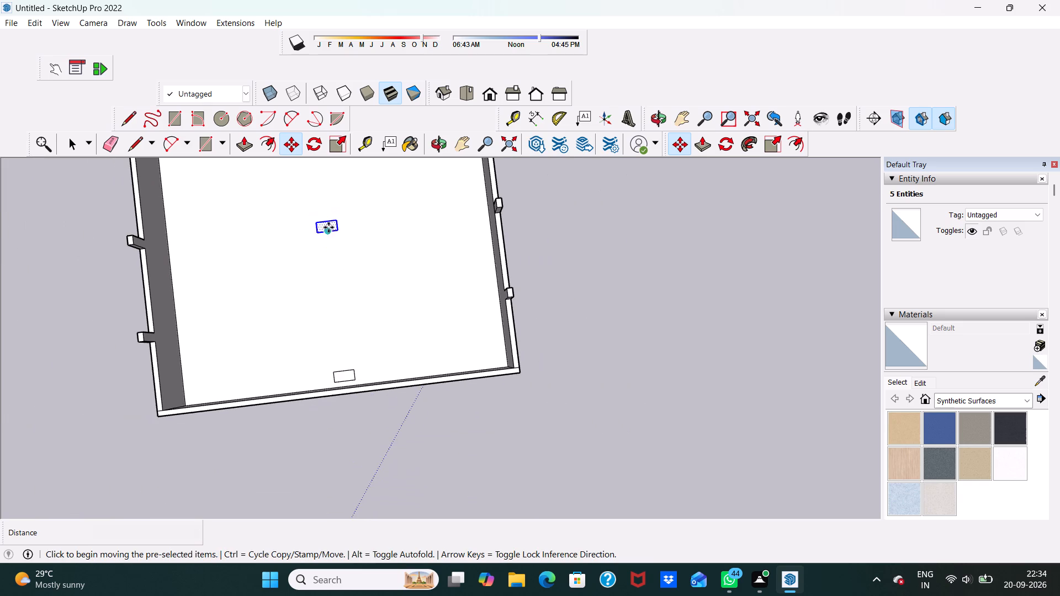
left_click(326, 226)
scroll(333, 215, "down", 4)
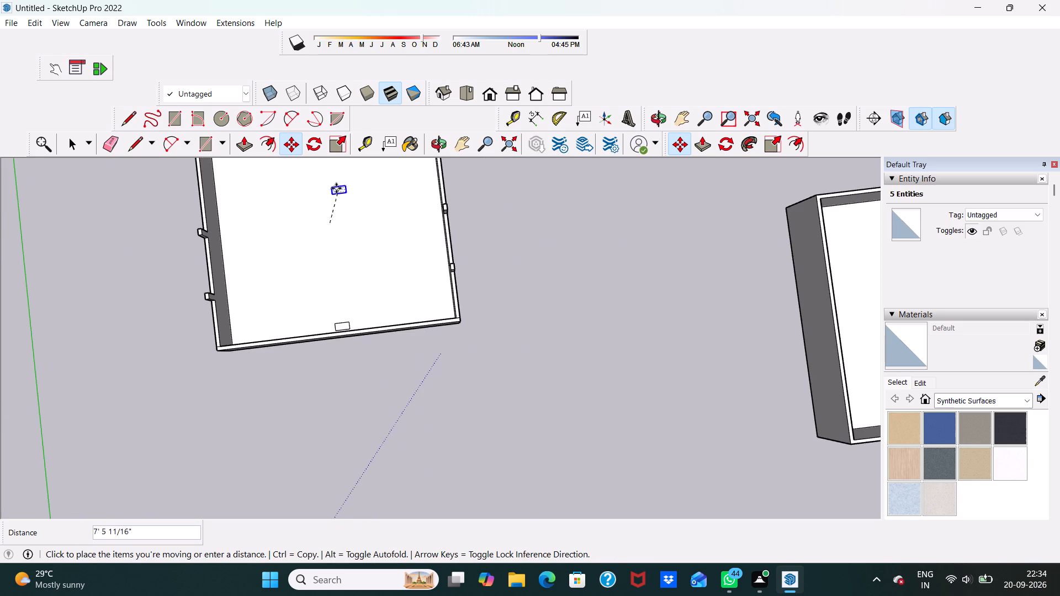
scroll(314, 185, "down", 13)
scroll(319, 189, "up", 2)
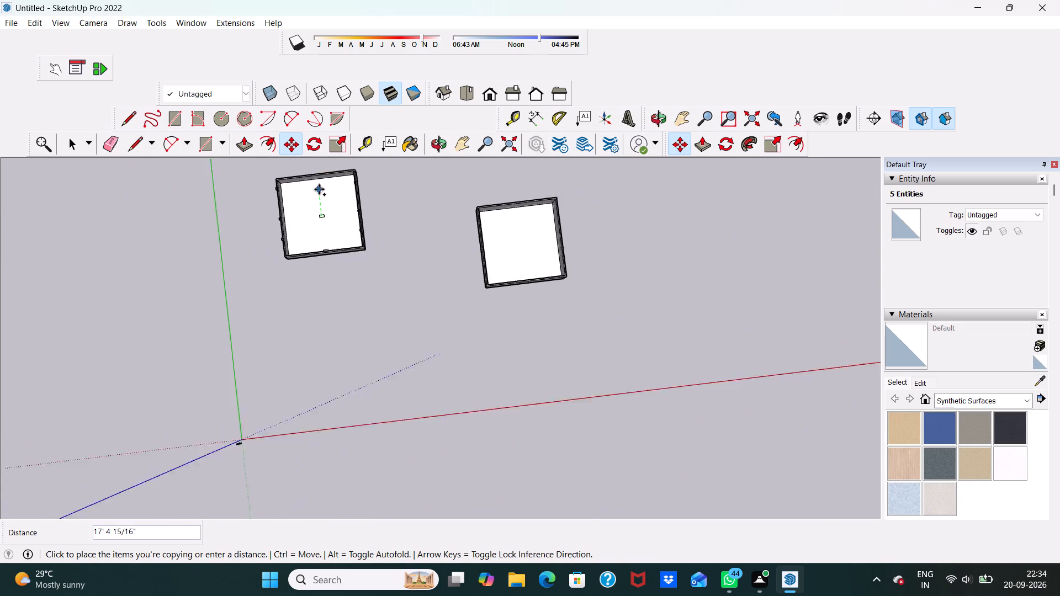
scroll(319, 189, "up", 15)
scroll(324, 183, "down", 6)
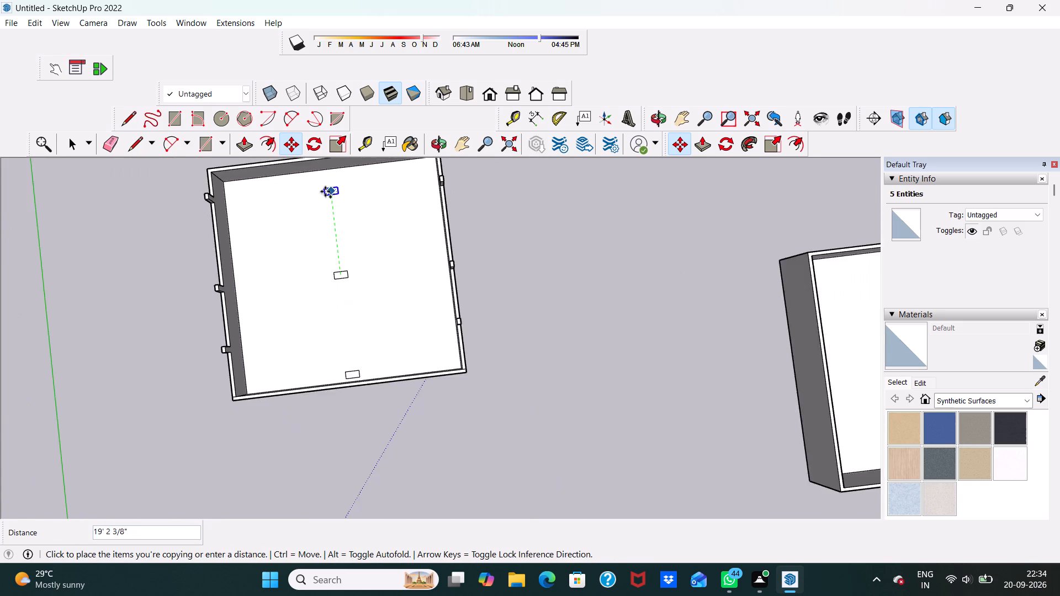
scroll(325, 190, "up", 5)
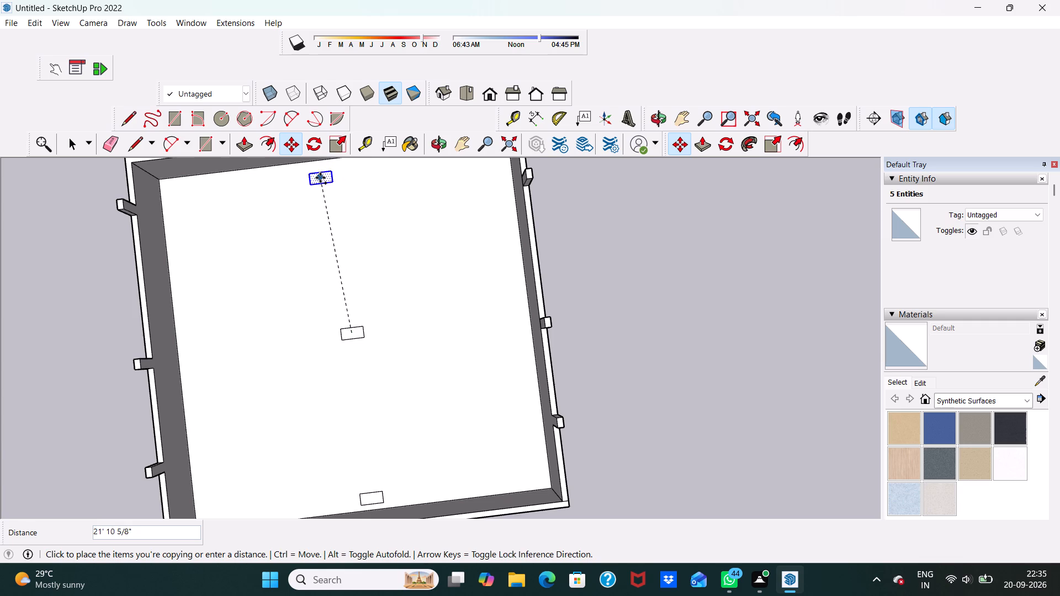
left_click(331, 175)
scroll(314, 231, "down", 2)
left_click_drag(313, 251, 312, 240)
key("space")
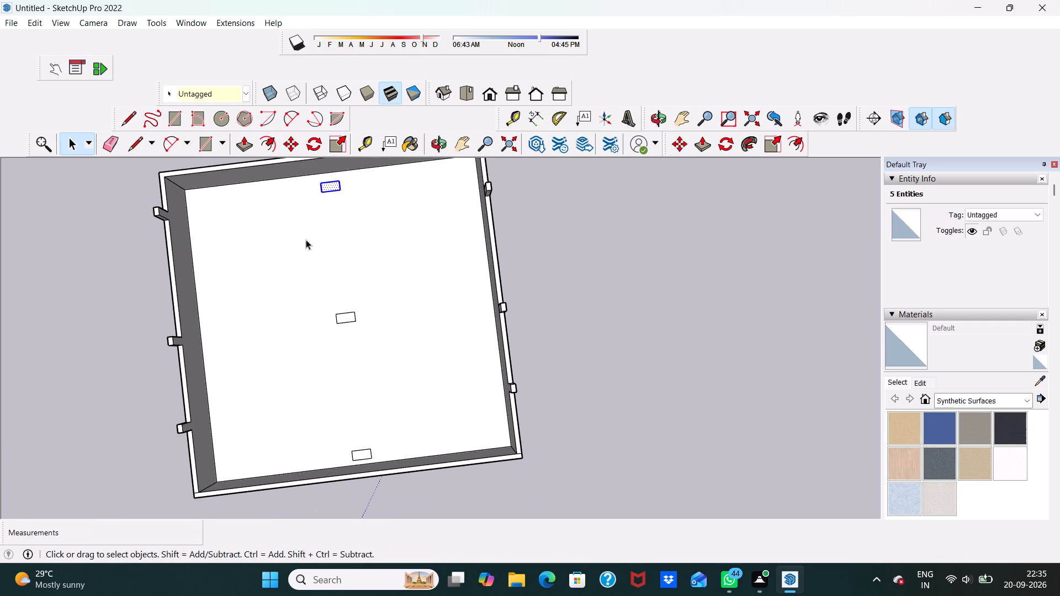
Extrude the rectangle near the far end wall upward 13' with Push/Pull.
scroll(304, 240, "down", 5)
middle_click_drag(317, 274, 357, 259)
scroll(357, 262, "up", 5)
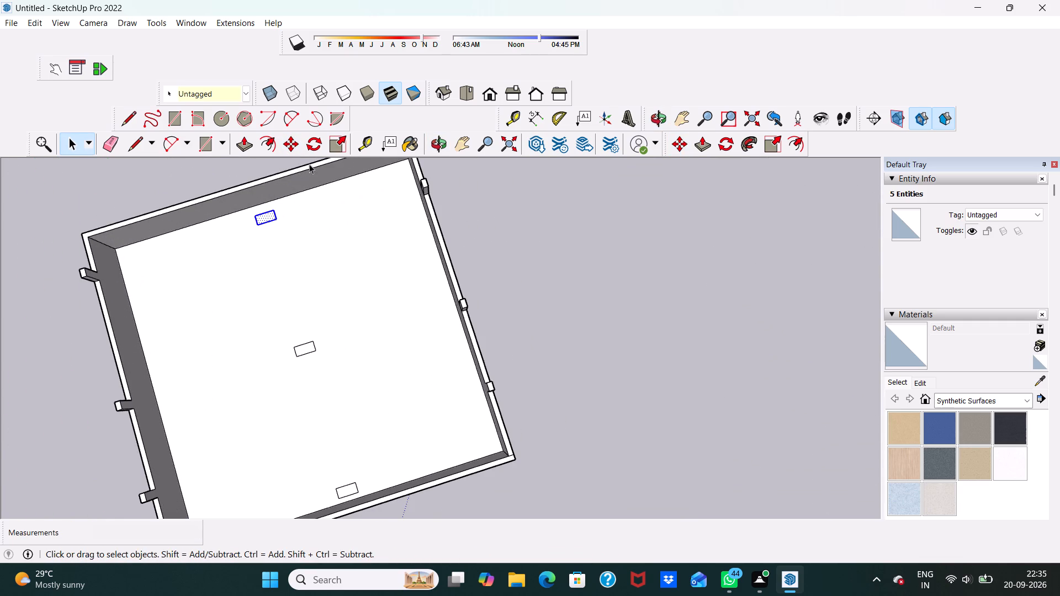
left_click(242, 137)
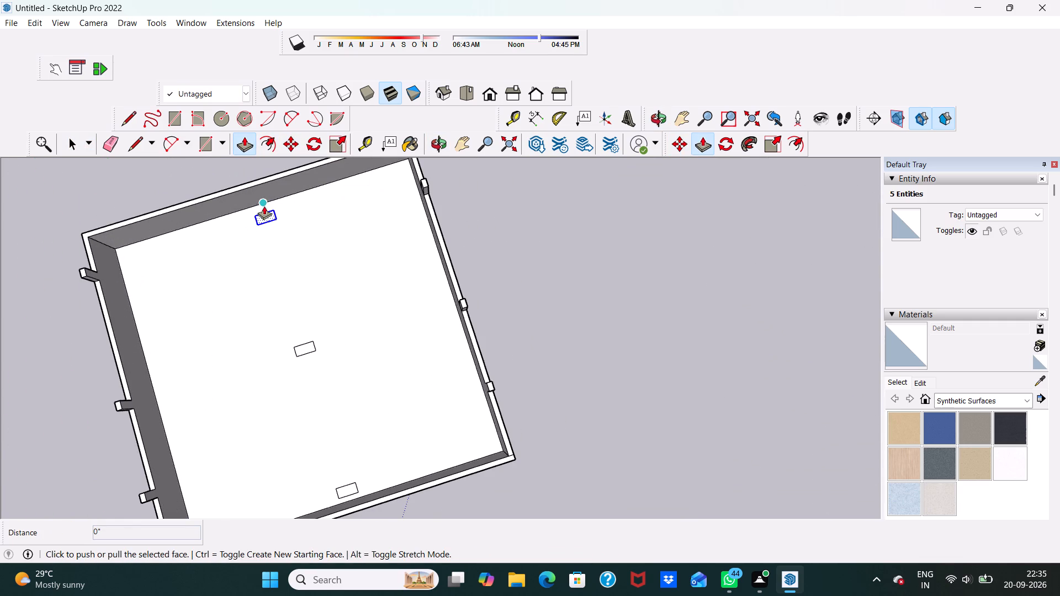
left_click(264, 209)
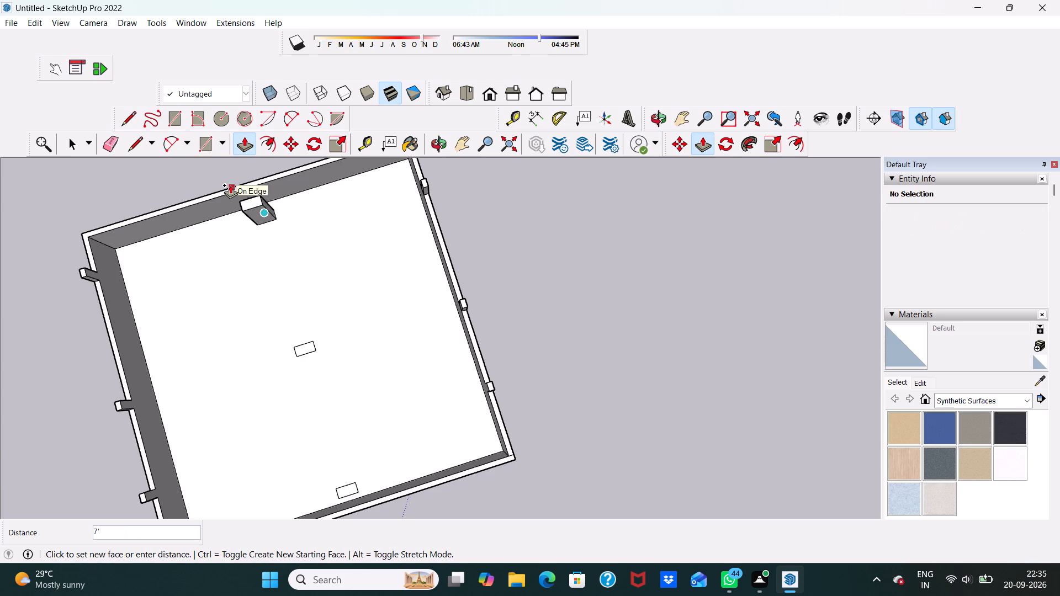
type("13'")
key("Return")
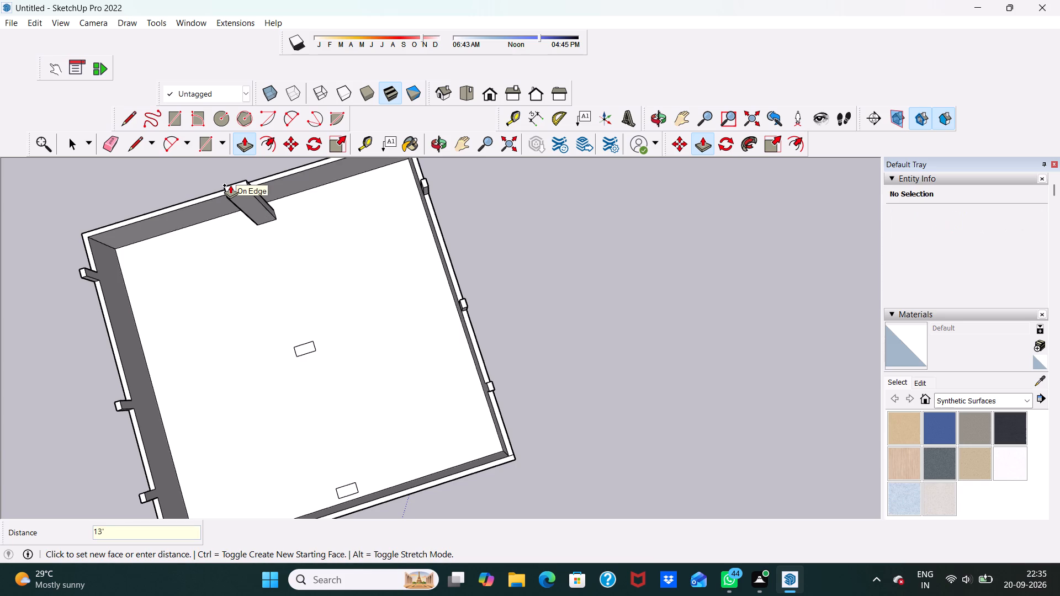
Examine the extruded column's height against the side-wall pillars from a lower viewing angle.
scroll(131, 97, "down", 3)
middle_click_drag(250, 306, 140, 121)
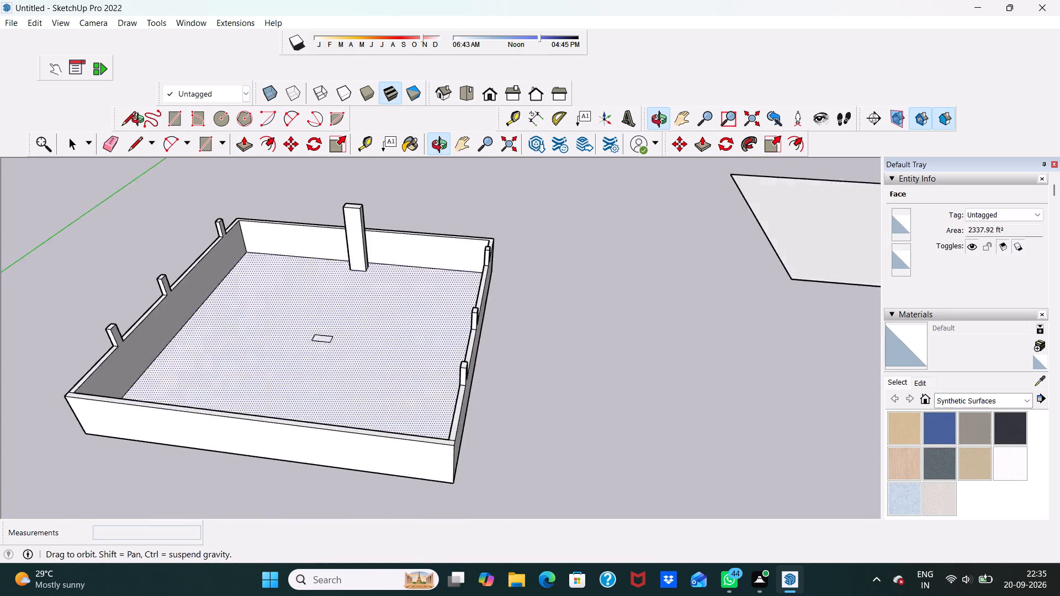
middle_click_drag(140, 121, 197, 73)
scroll(283, 357, "down", 5)
middle_click_drag(270, 370, 162, 365)
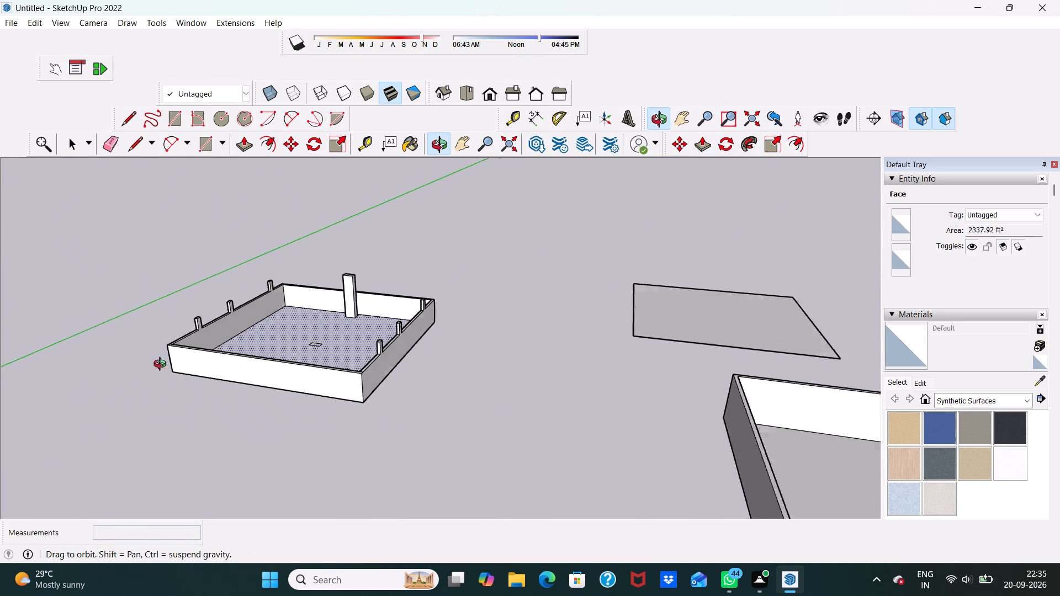
middle_click_drag(162, 365, 147, 375)
key("space")
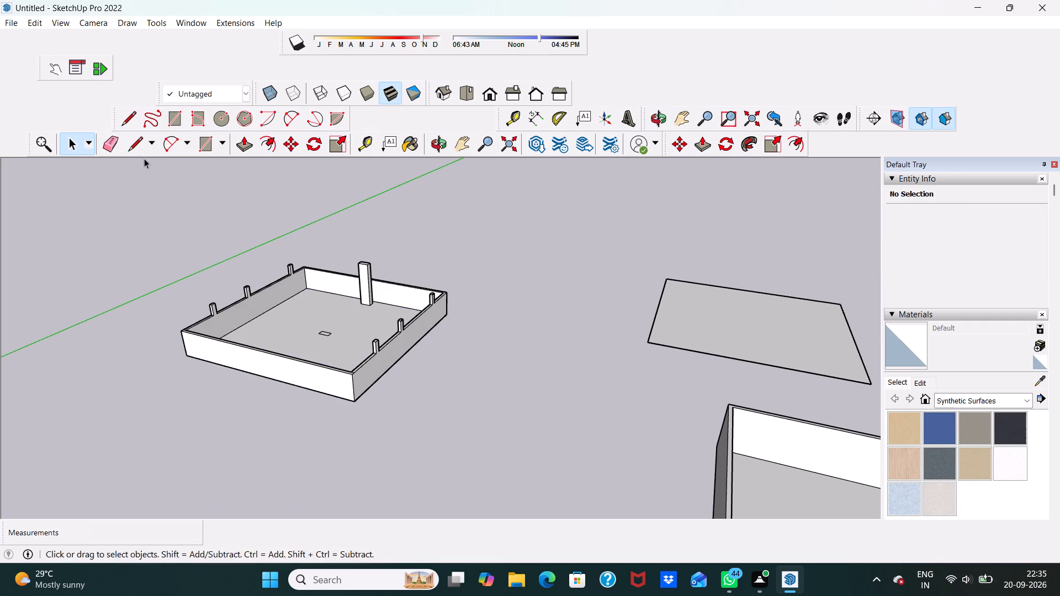
scroll(134, 142, "up", 1)
Measure the height of a side-wall pillar from its top corner to the wall's base with the Dimension tool.
left_click(532, 114)
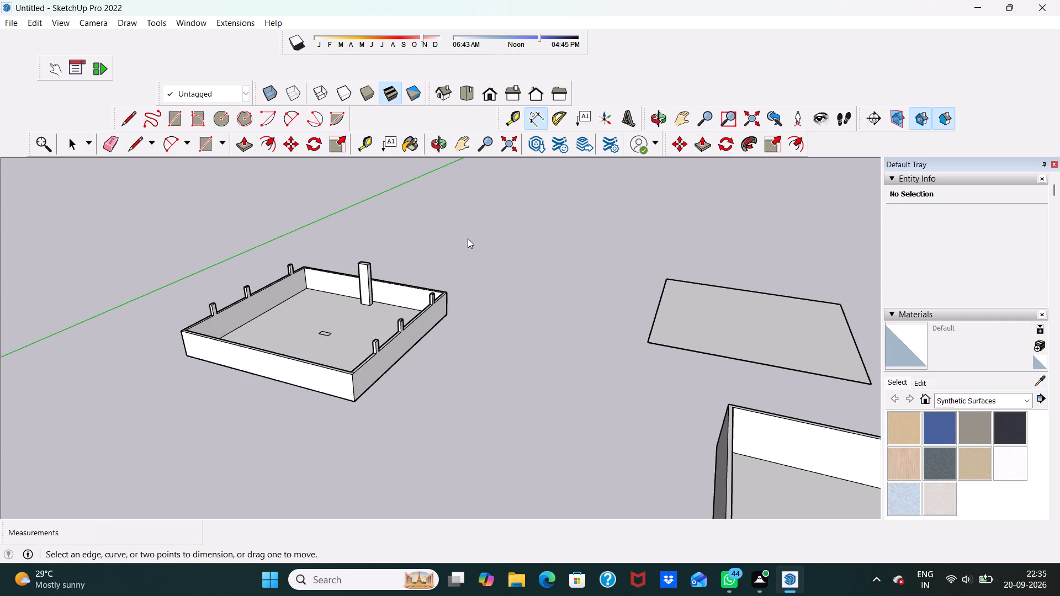
middle_click_drag(393, 412, 258, 369)
scroll(283, 354, "up", 5)
scroll(372, 340, "up", 6)
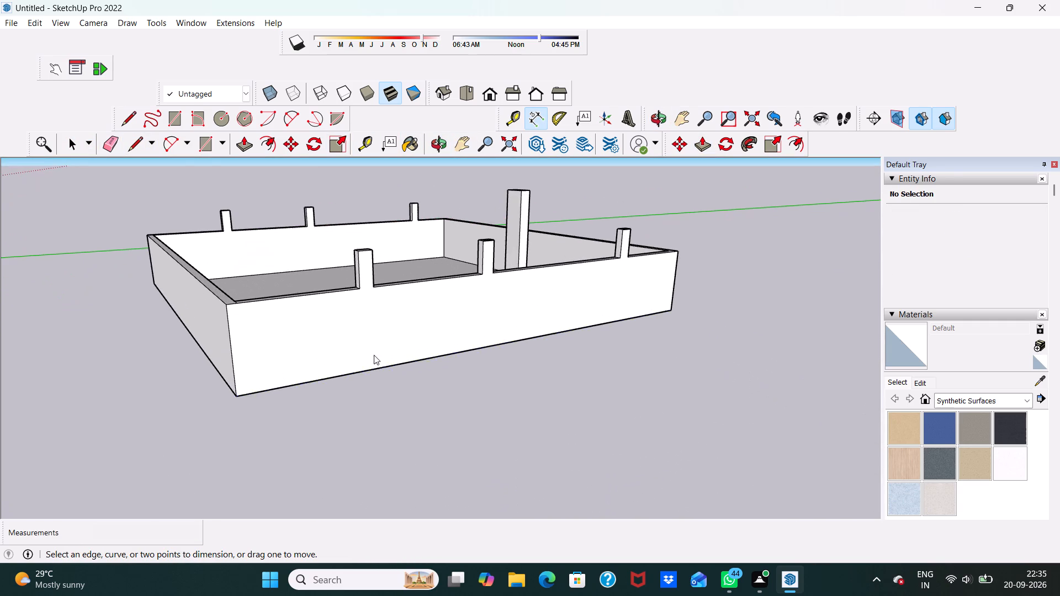
scroll(377, 369, "up", 3)
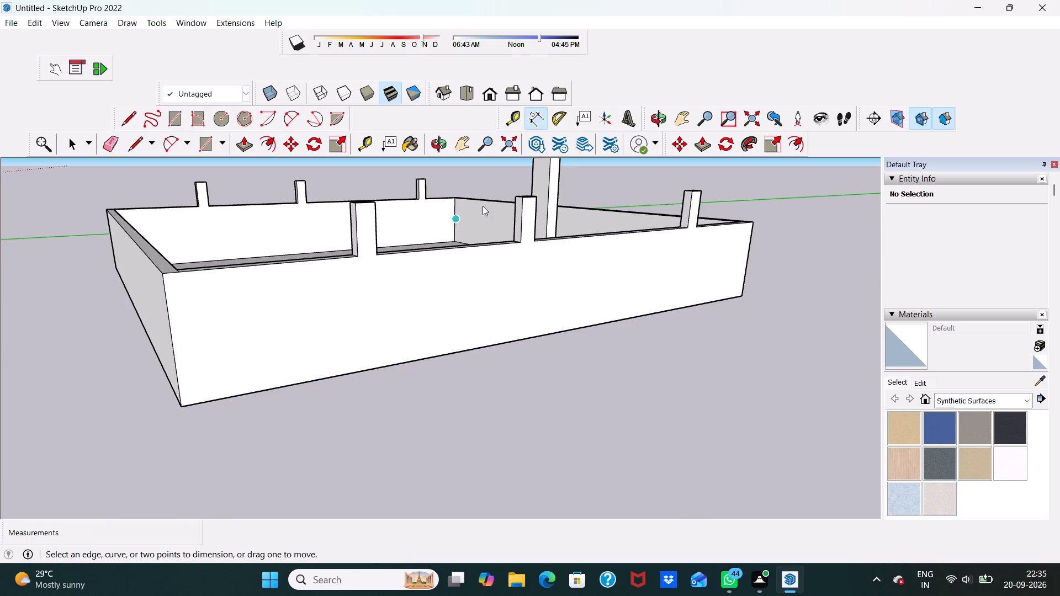
left_click(365, 369)
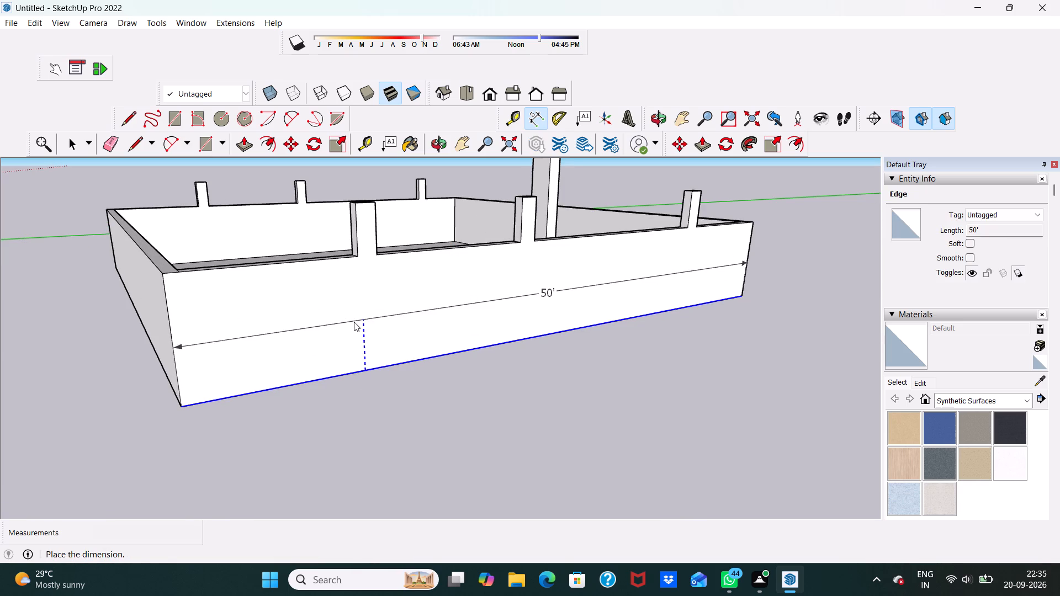
key("space")
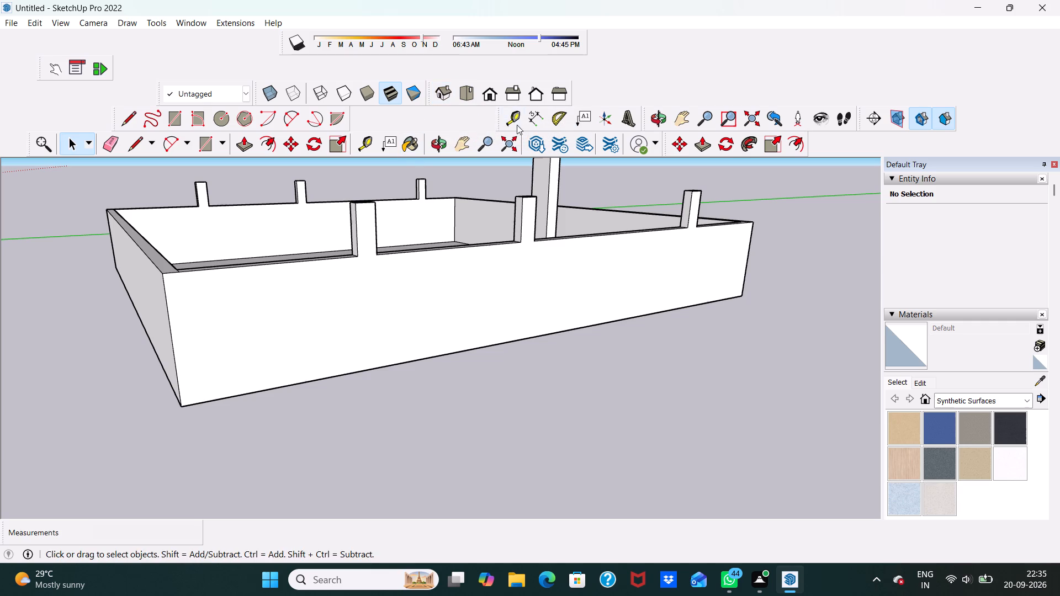
left_click(531, 109)
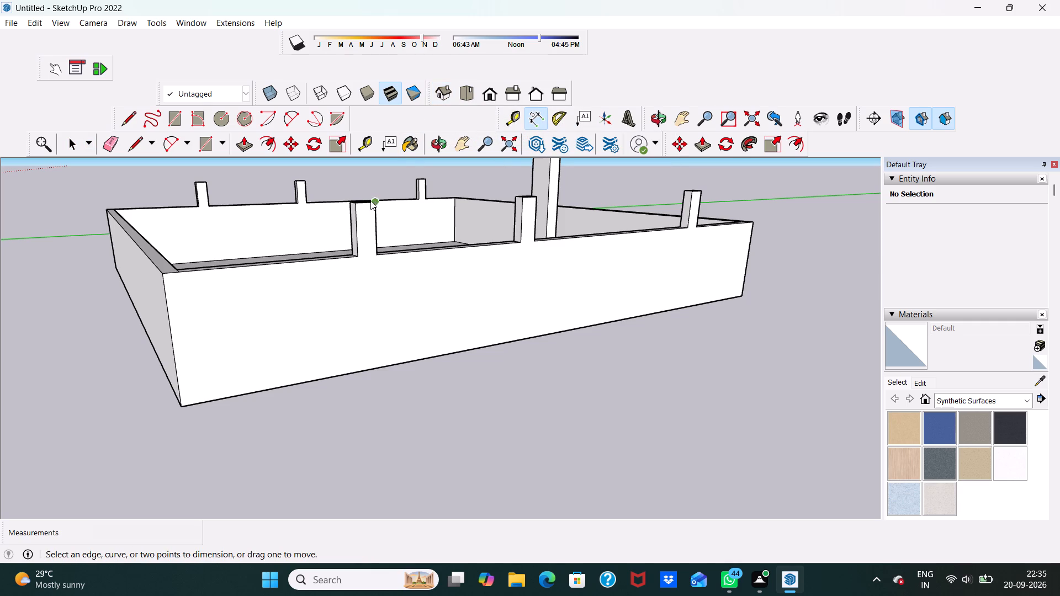
left_click(374, 200)
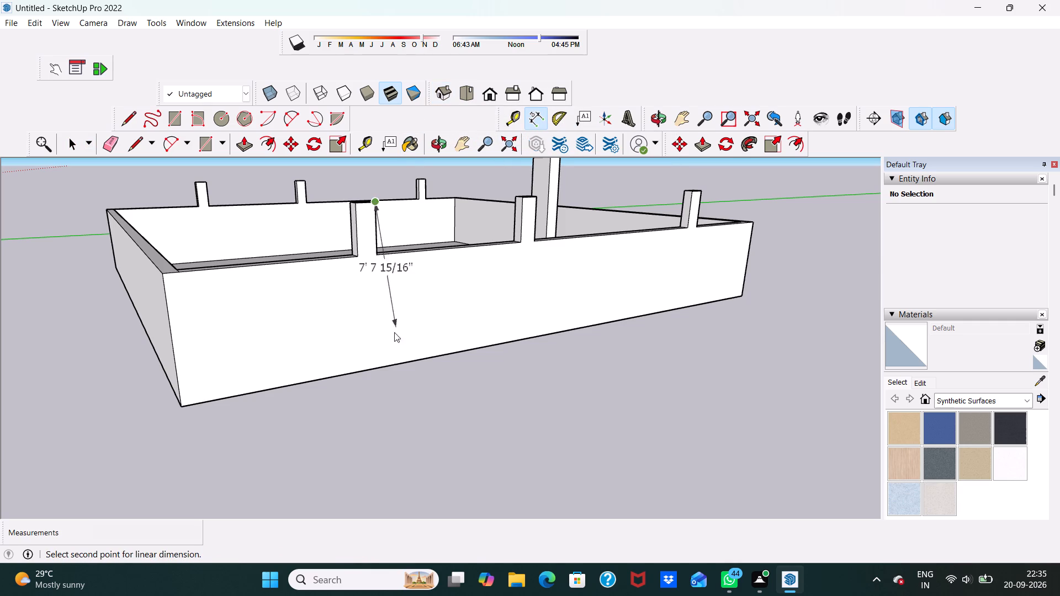
scroll(390, 363, "up", 4)
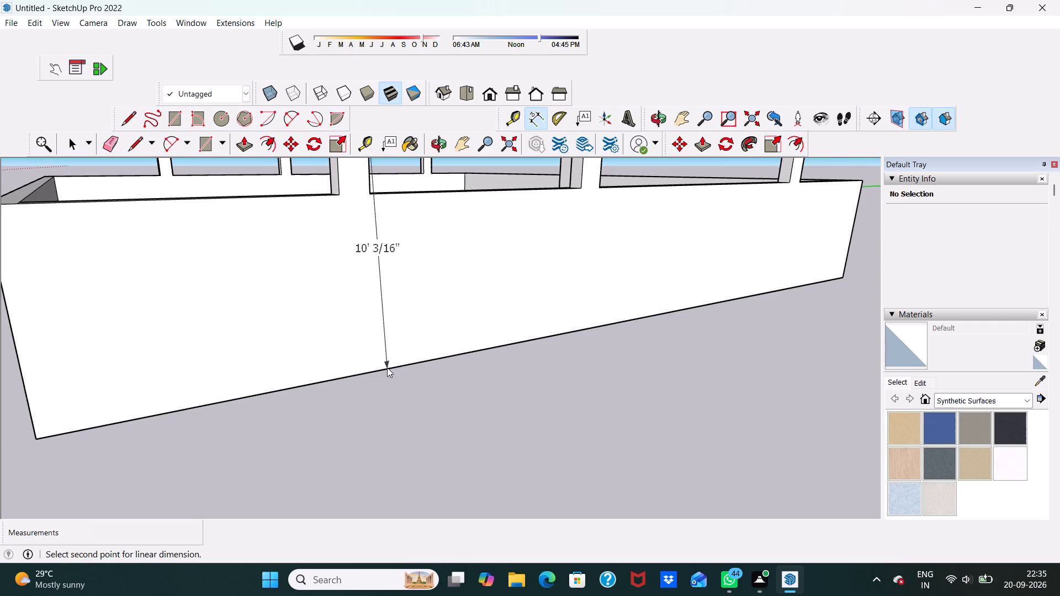
scroll(387, 368, "up", 2)
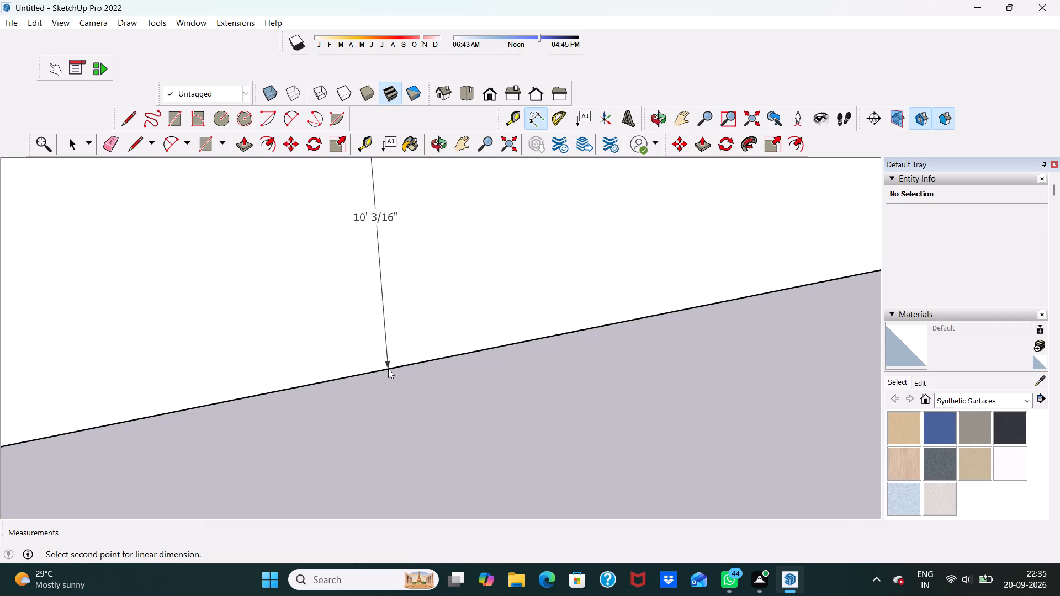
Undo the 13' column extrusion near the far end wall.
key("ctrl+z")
Extrude the column rectangle near the far end wall upward 10' with Push/Pull.
scroll(252, 330, "down", 5)
middle_click_drag(206, 363, 208, 364)
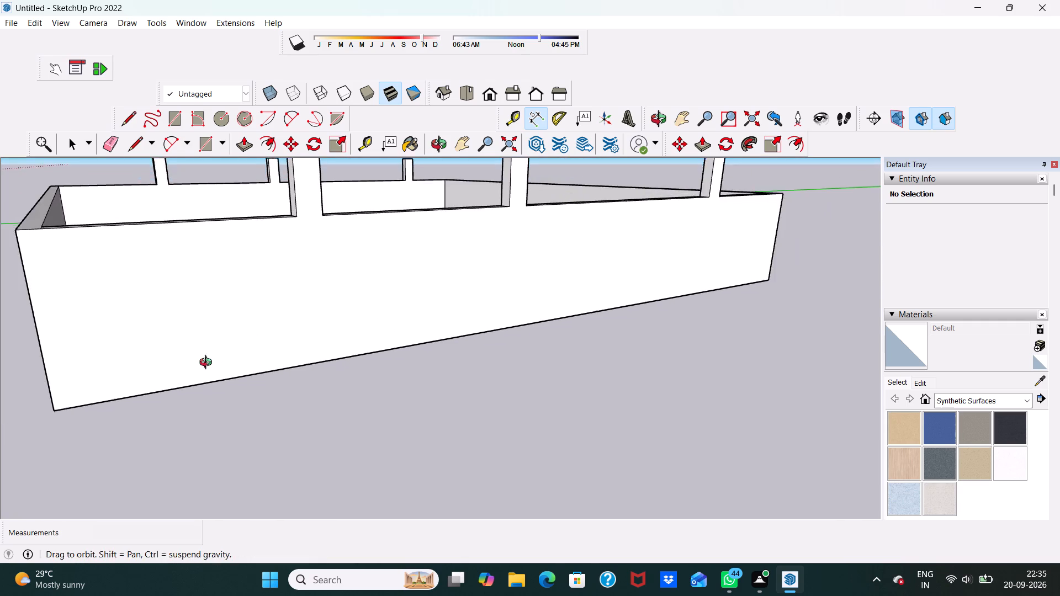
middle_click_drag(208, 364, 438, 443)
scroll(359, 412, "up", 1)
scroll(331, 365, "down", 13)
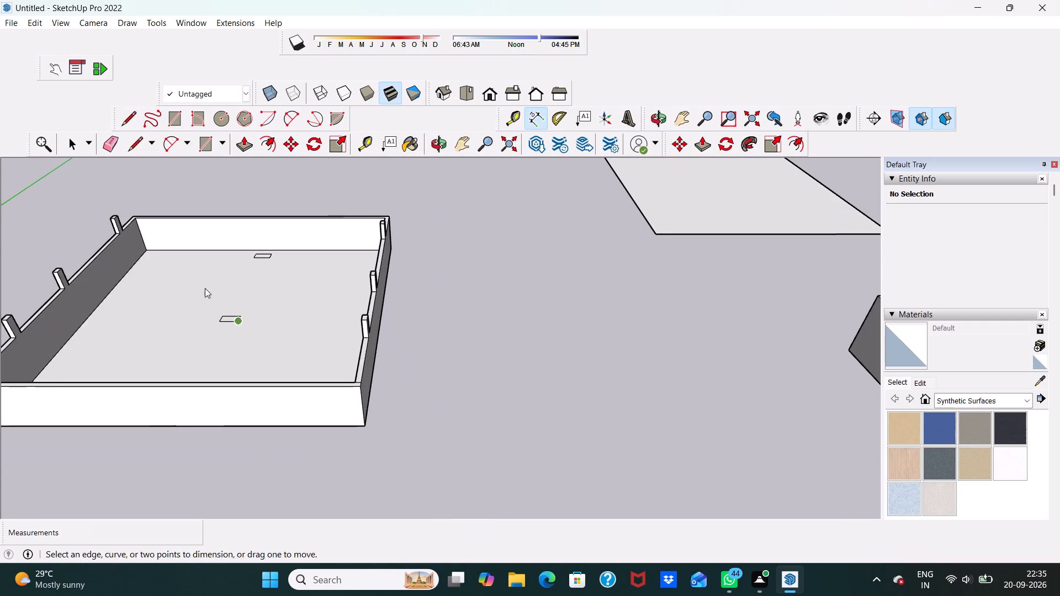
middle_click_drag(209, 290, 263, 392)
scroll(215, 372, "up", 3)
scroll(216, 261, "up", 4)
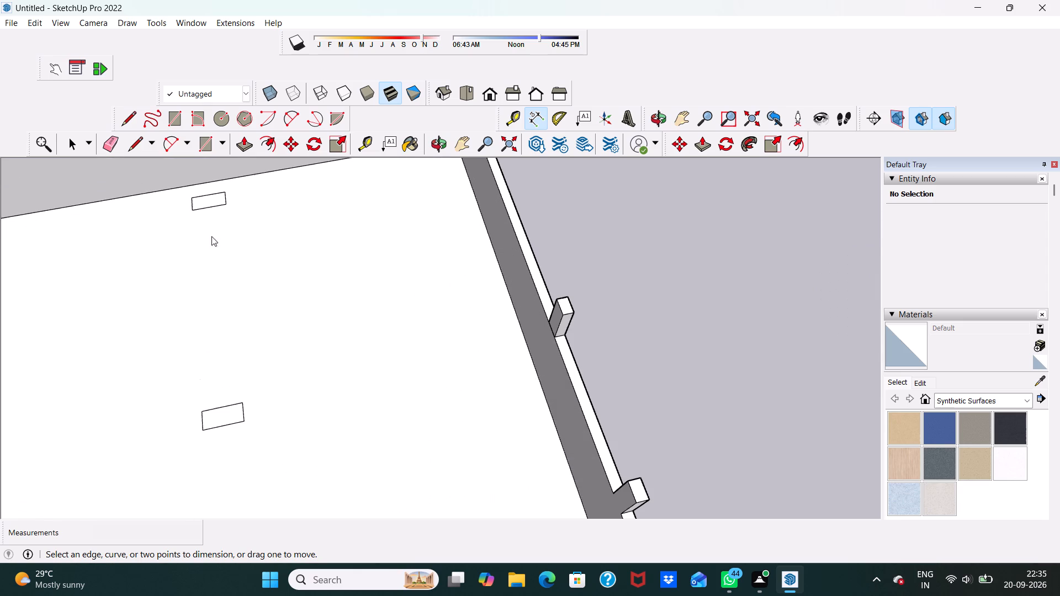
left_click(243, 139)
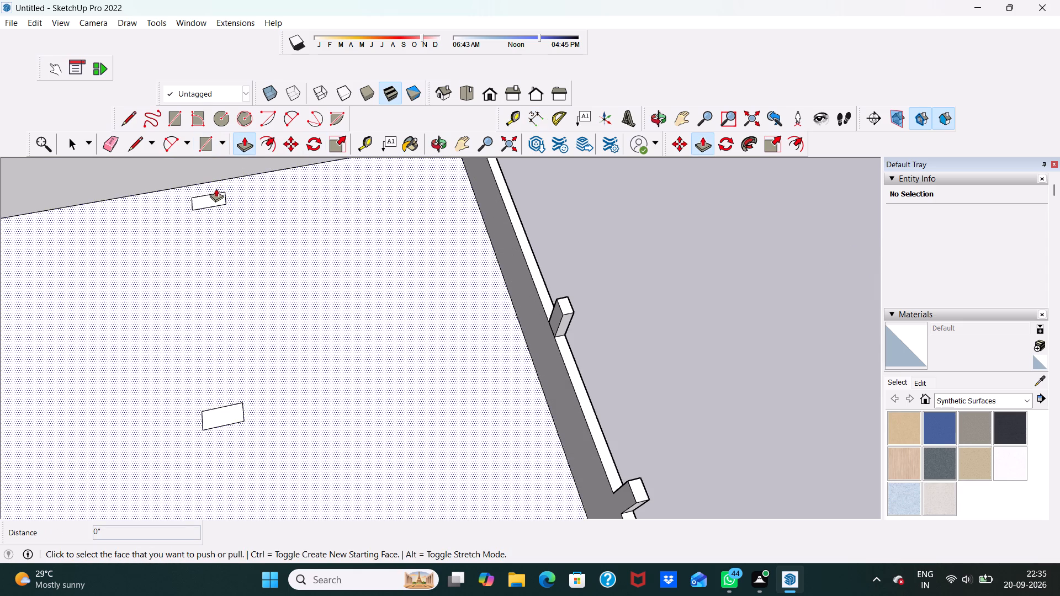
scroll(208, 199, "down", 1)
scroll(209, 193, "up", 6)
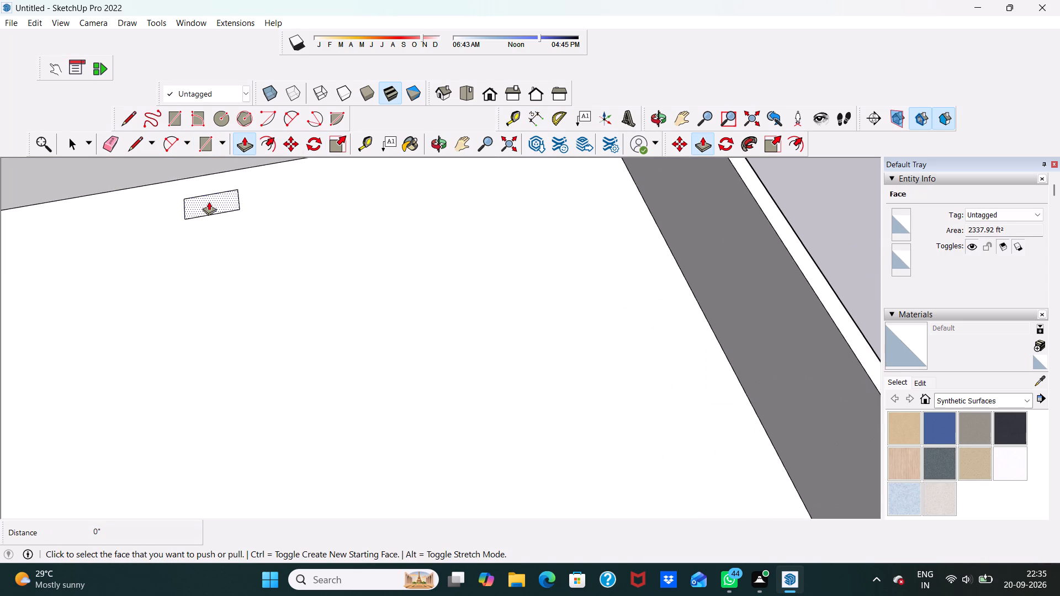
left_click(209, 201)
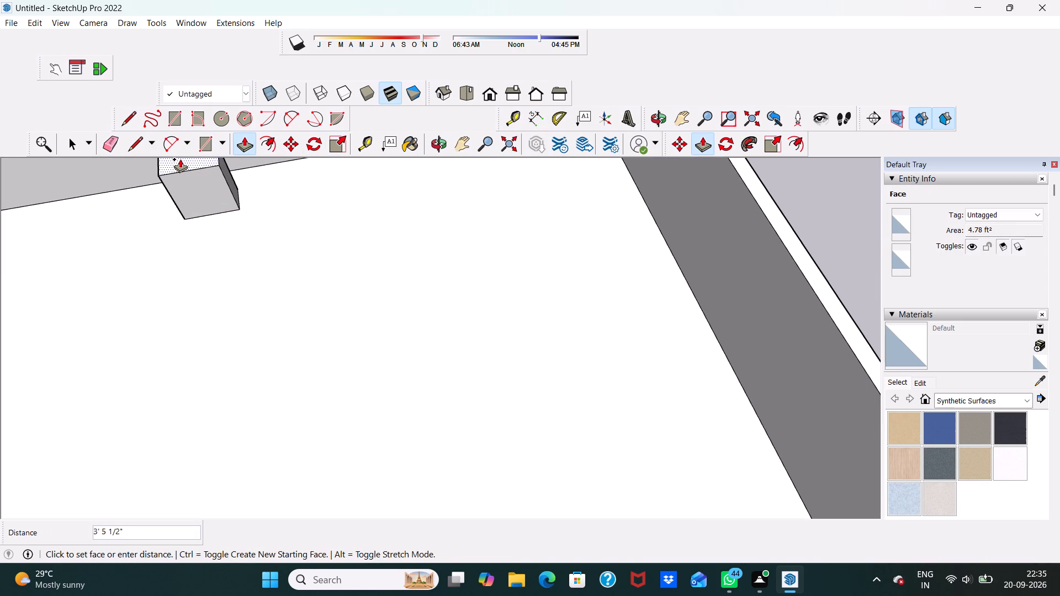
type("10")
key("apostrophe")
key("Return")
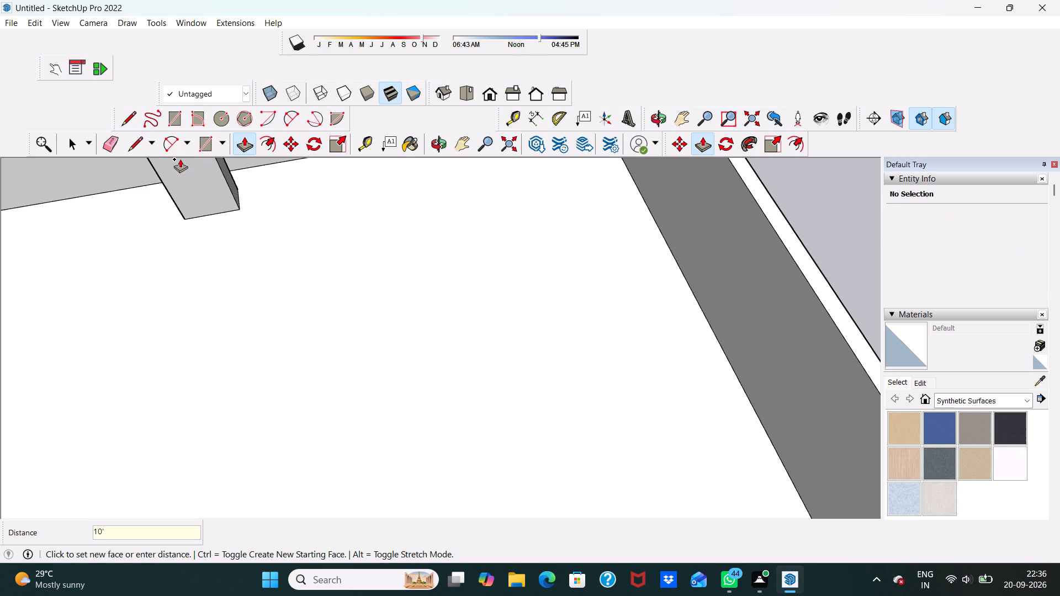
Extrude the middle column rectangle on the floor's centre line upward 10' with Push/Pull.
scroll(55, 207, "down", 7)
scroll(176, 189, "down", 6)
scroll(124, 349, "up", 13)
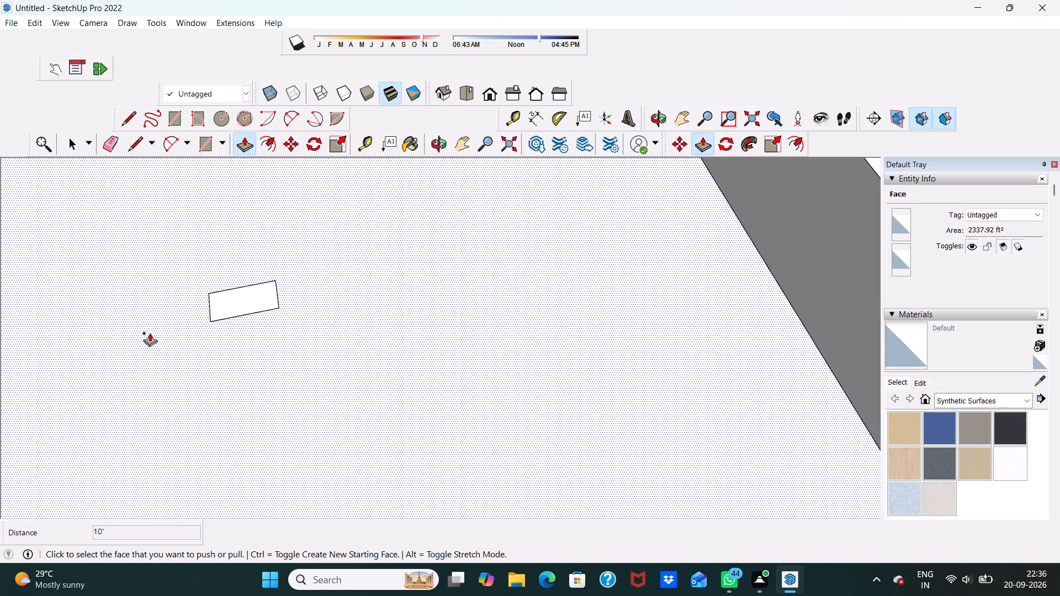
left_click(236, 297)
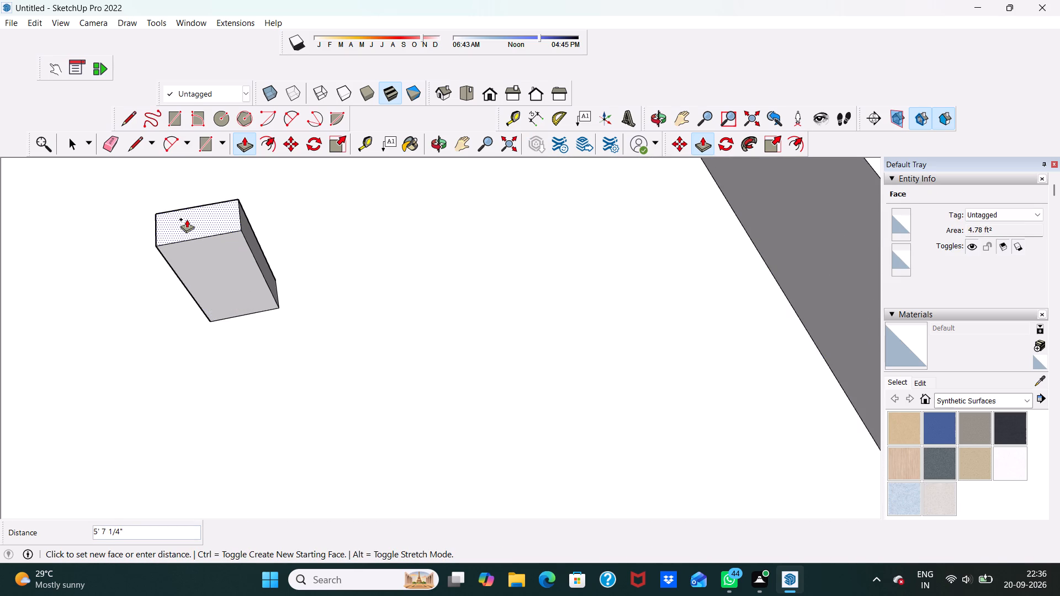
type("10'")
key("Return")
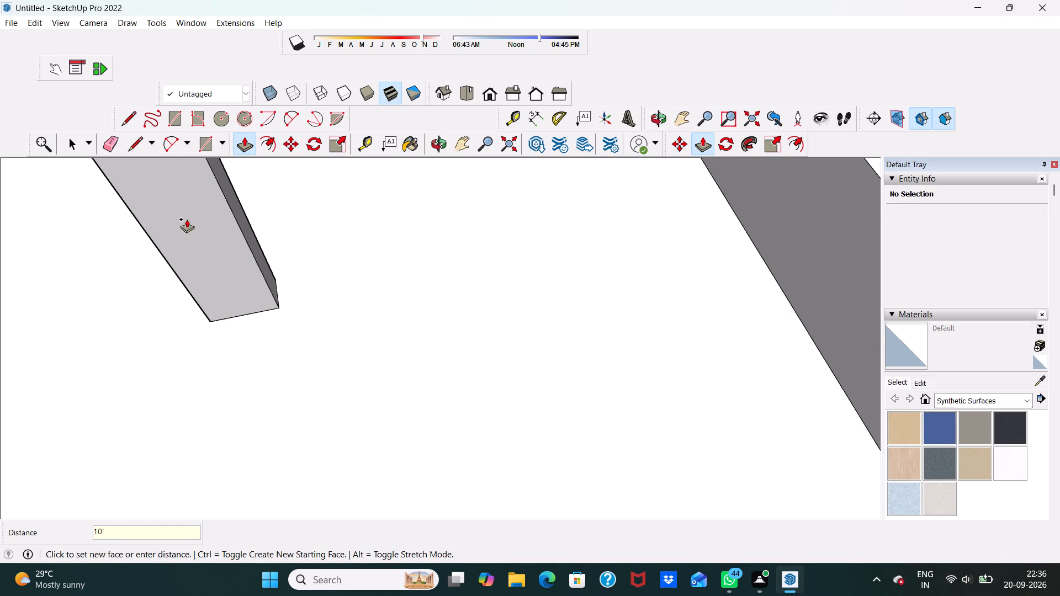
Extrude the column rectangle beside the near end wall upward 10' with Push/Pull.
scroll(9, 292, "down", 18)
middle_click_drag(200, 346, 214, 420)
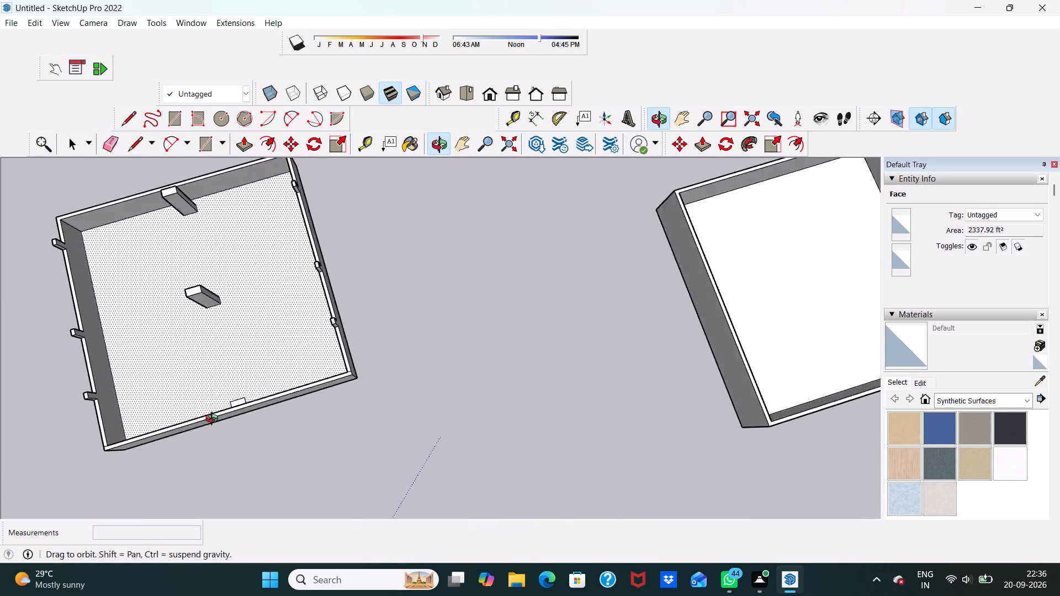
middle_click_drag(214, 420, 196, 434)
scroll(203, 385, "up", 6)
scroll(282, 388, "up", 7)
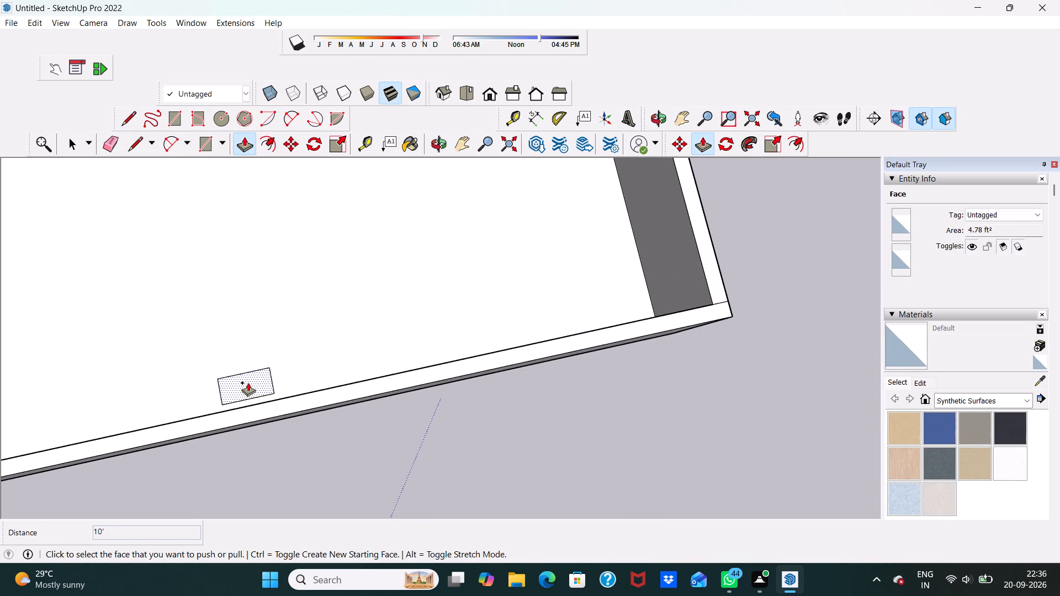
left_click(248, 382)
type("10")
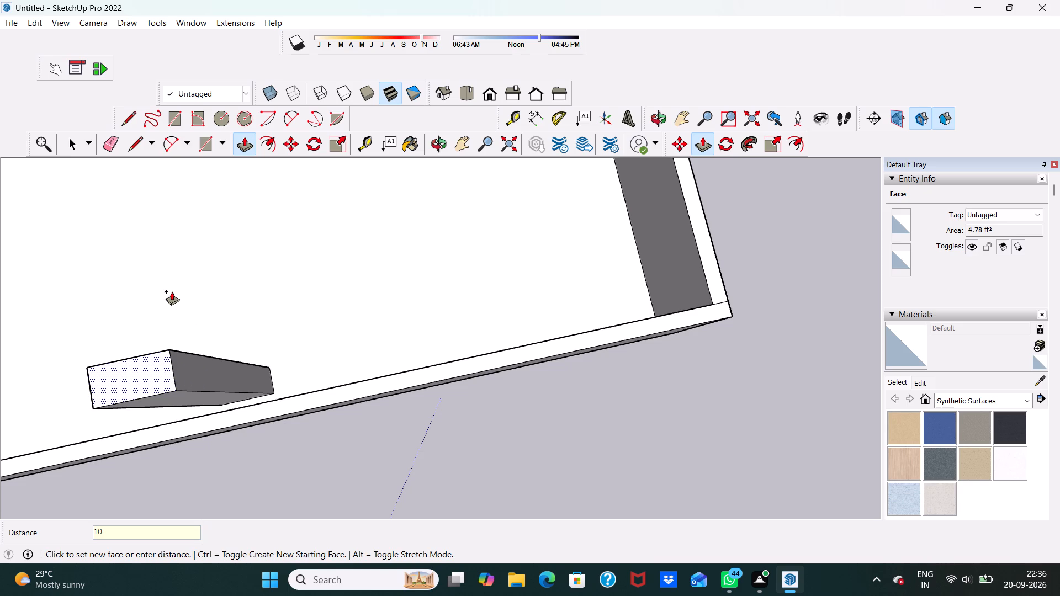
key("apostrophe")
key("Return")
Examine the three centre-line columns against the walls and side-wall pillars from several viewing angles.
scroll(167, 294, "down", 2)
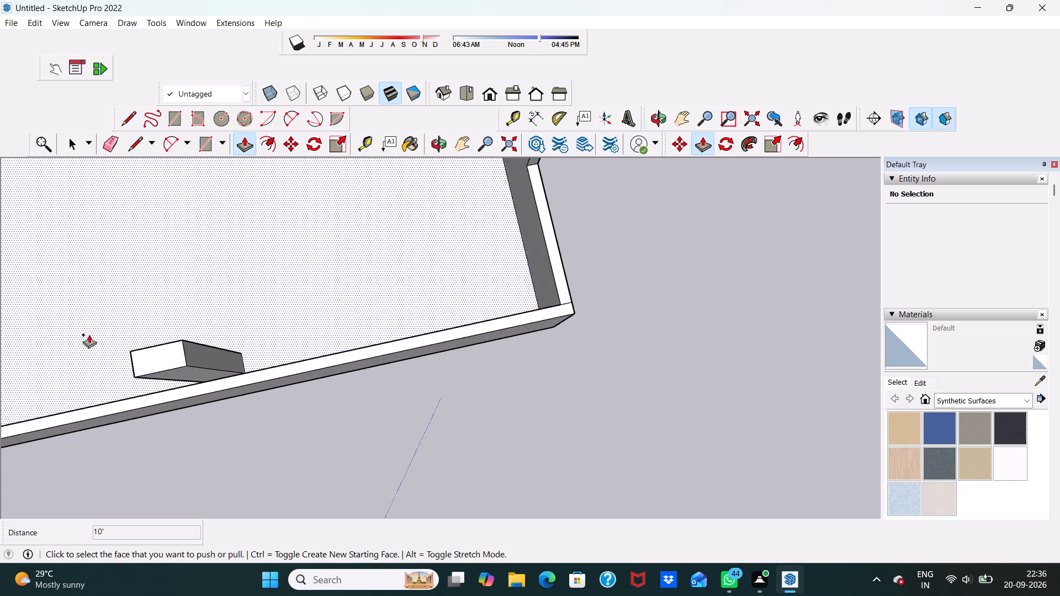
scroll(89, 334, "down", 3)
middle_click_drag(78, 348, 28, 136)
scroll(50, 212, "down", 6)
middle_click_drag(70, 277, 177, 253)
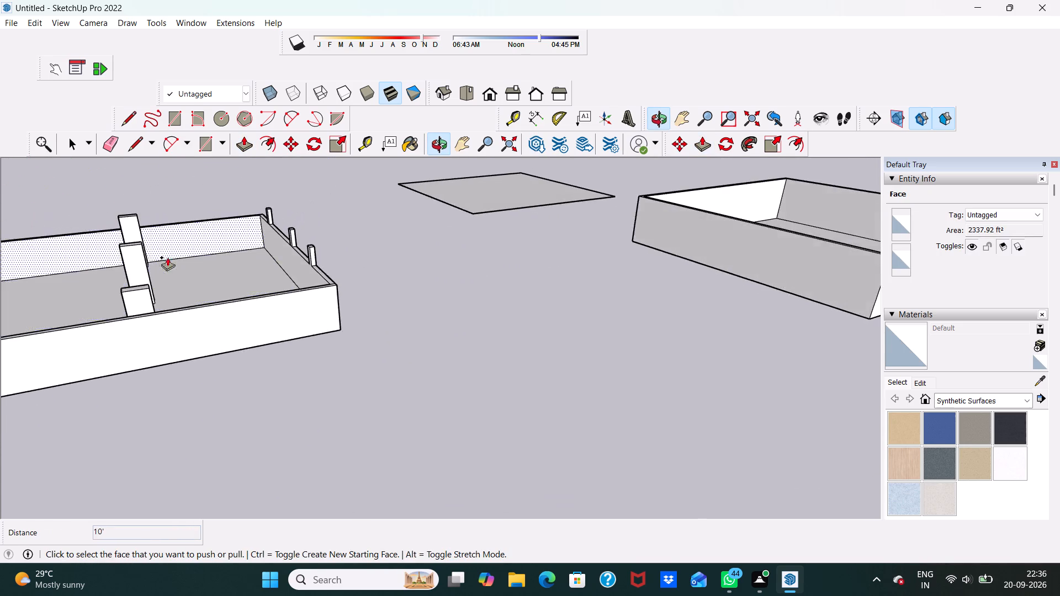
scroll(141, 259, "down", 4)
key("space")
scroll(102, 305, "down", 6)
middle_click_drag(151, 281, 76, 304)
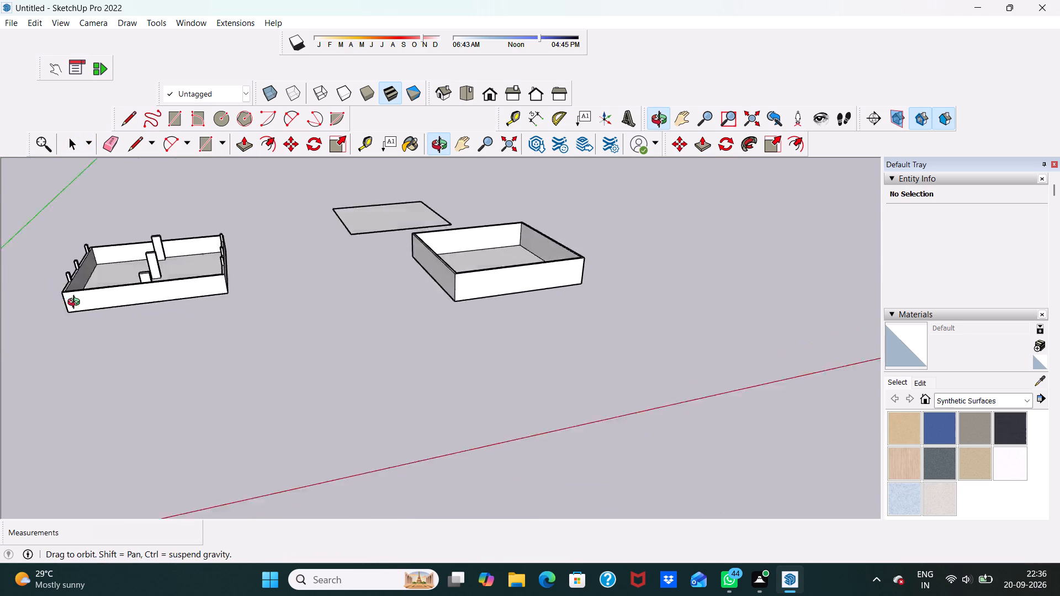
middle_click_drag(76, 304, 40, 298)
scroll(82, 248, "up", 6)
scroll(120, 217, "up", 4)
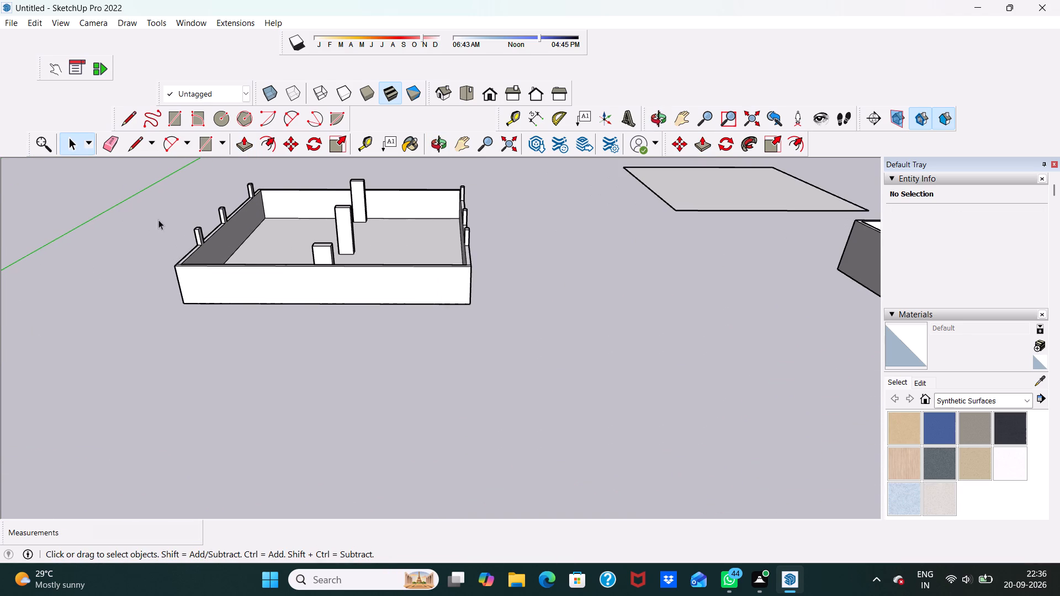
middle_click_drag(162, 225, 165, 349)
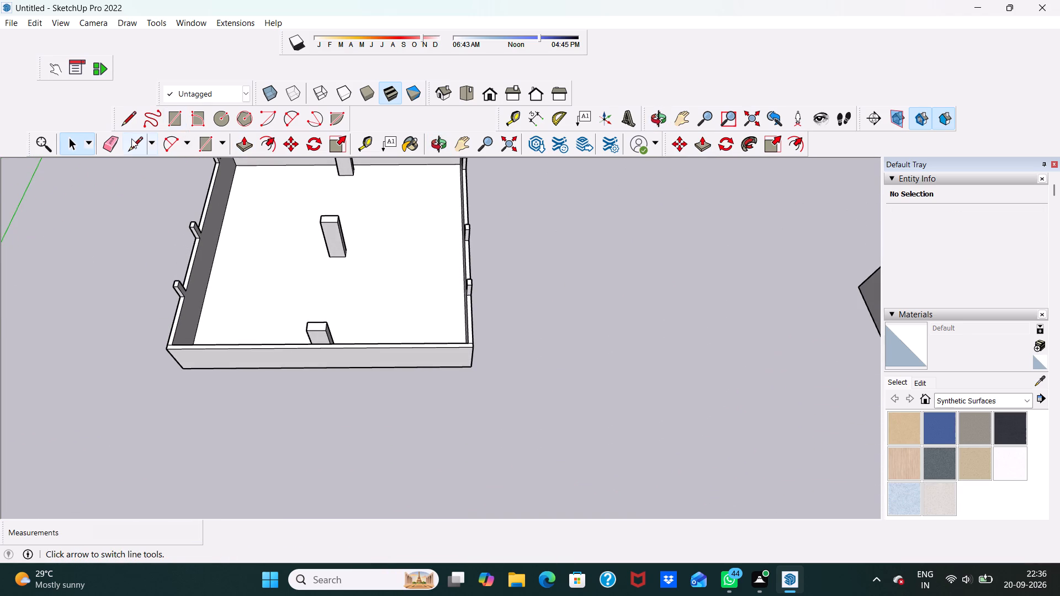
Draw a floor rectangle about 22' 11" by 1' 6" from the middle column's base to the side wall facing the second building.
left_click(174, 114)
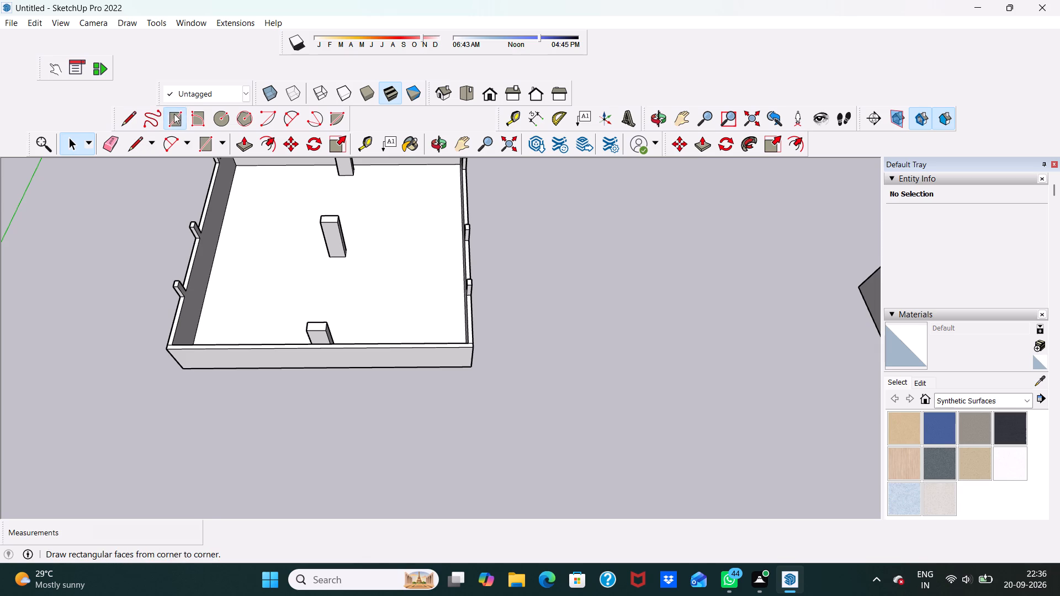
scroll(349, 259, "up", 6)
scroll(356, 233, "down", 1)
scroll(354, 233, "up", 10)
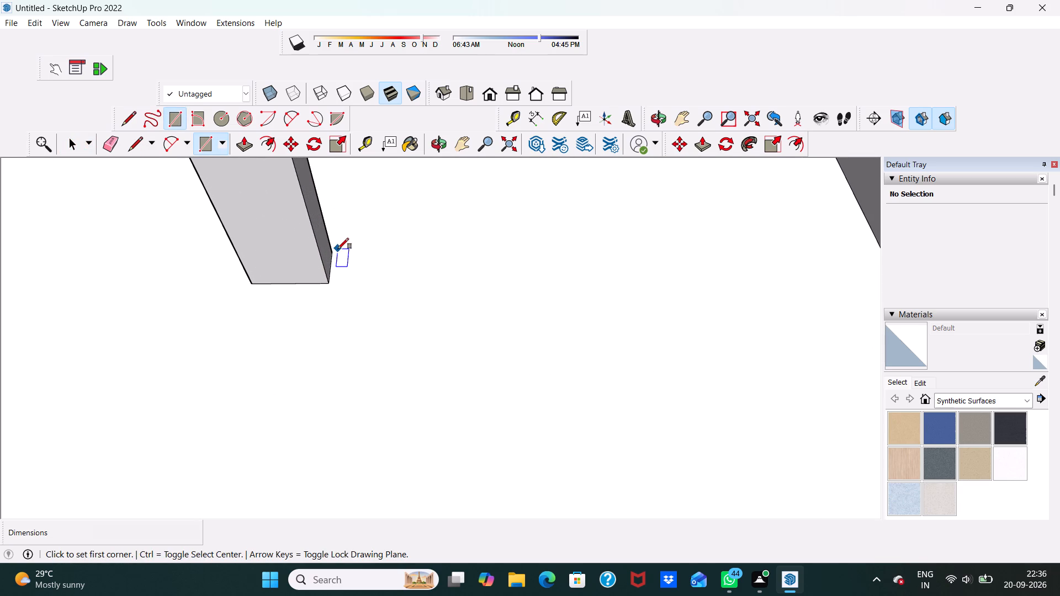
left_click(331, 251)
scroll(390, 243, "down", 5)
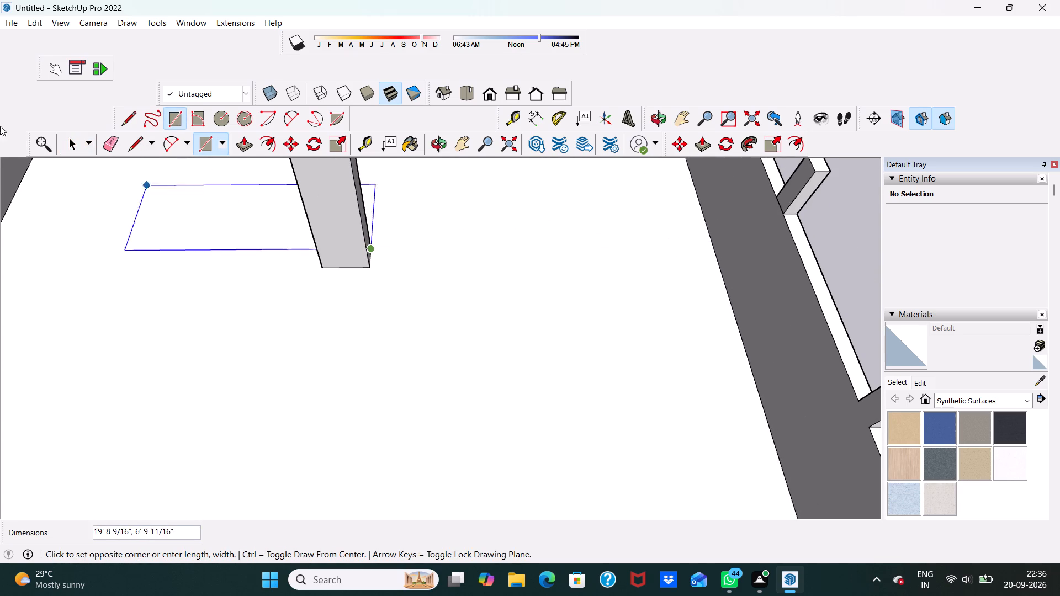
scroll(998, 226, "down", 1)
scroll(730, 209, "down", 2)
scroll(705, 247, "up", 3)
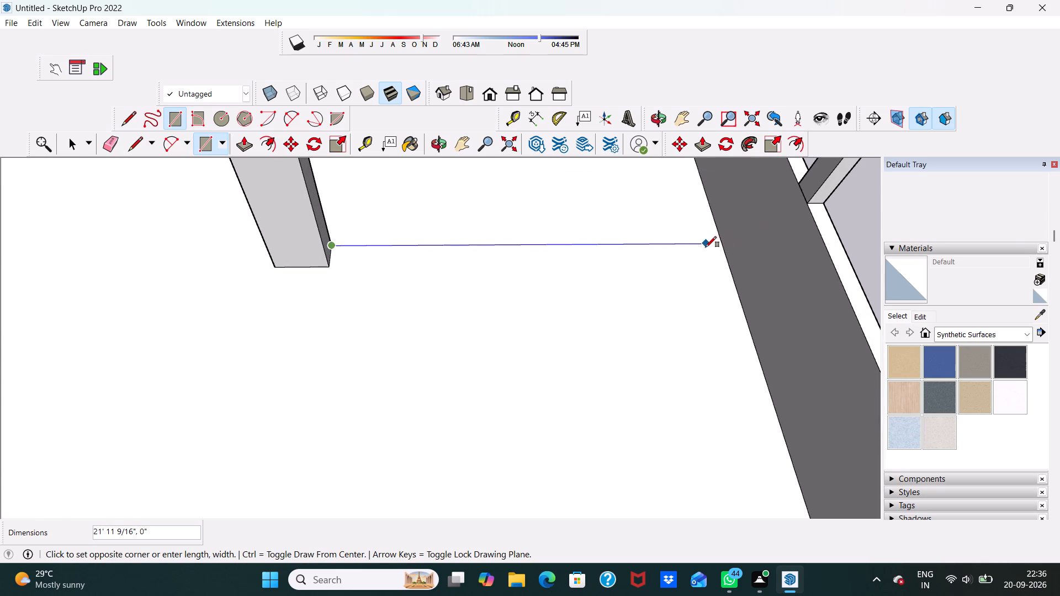
left_click(729, 264)
scroll(626, 272, "down", 1)
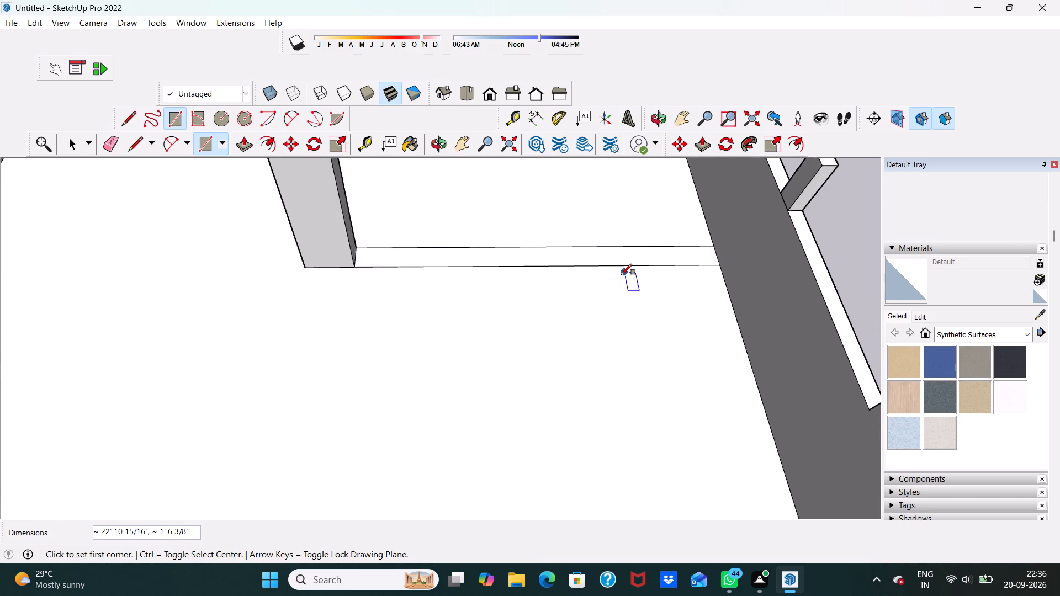
scroll(621, 275, "down", 2)
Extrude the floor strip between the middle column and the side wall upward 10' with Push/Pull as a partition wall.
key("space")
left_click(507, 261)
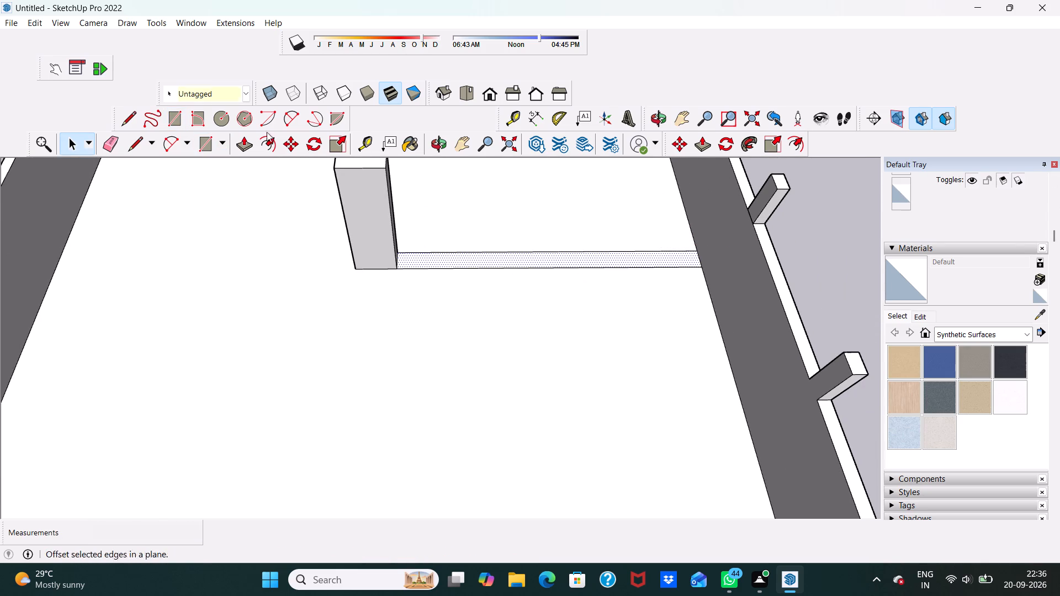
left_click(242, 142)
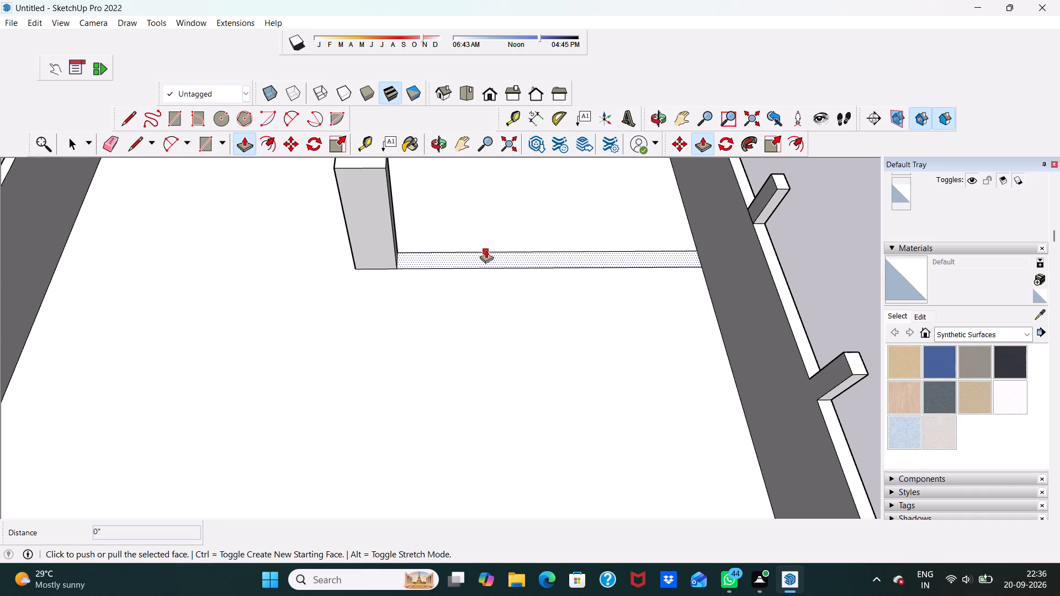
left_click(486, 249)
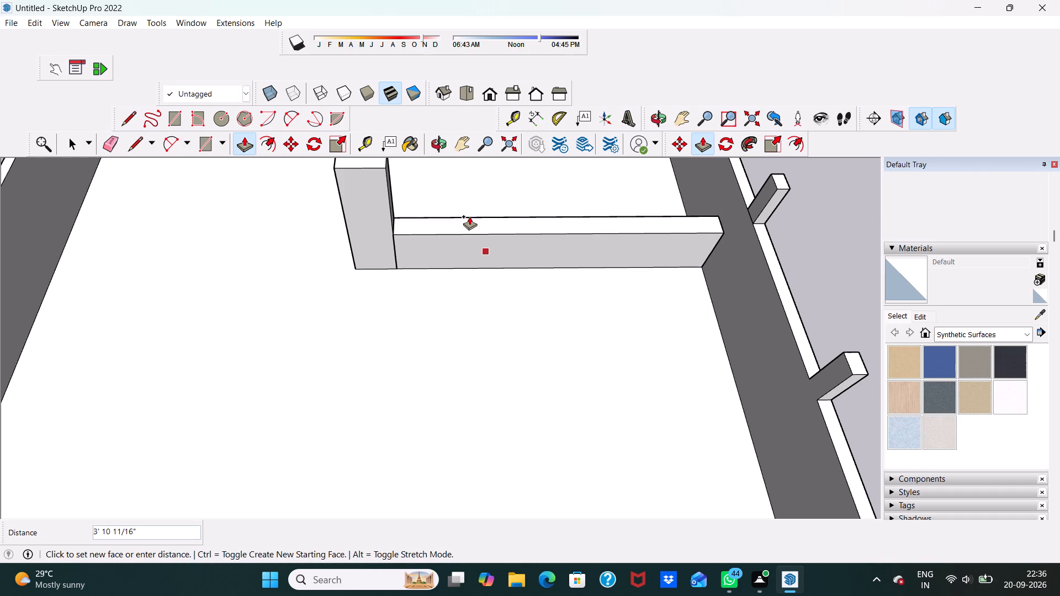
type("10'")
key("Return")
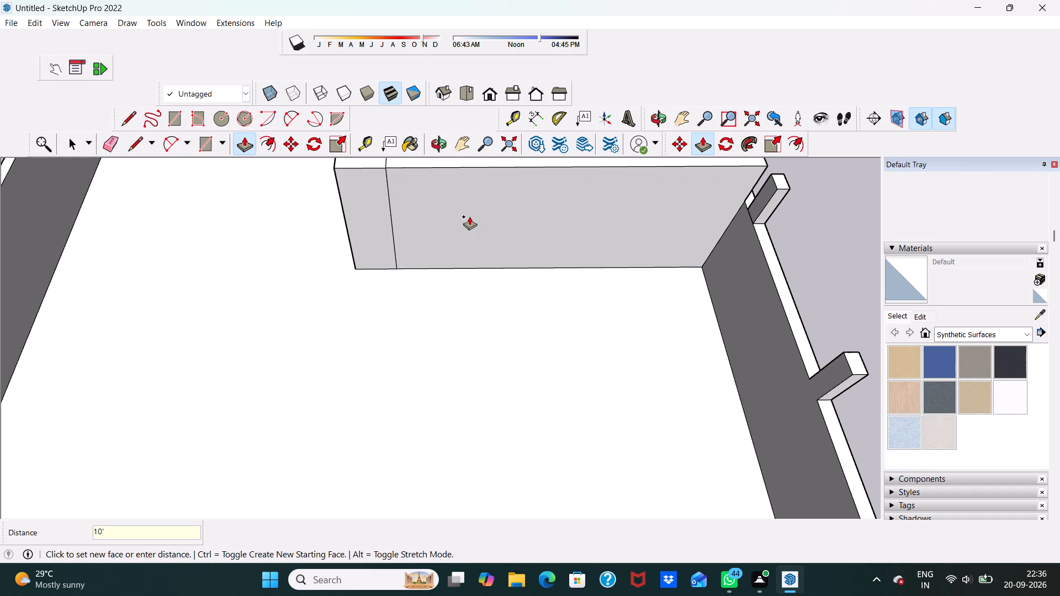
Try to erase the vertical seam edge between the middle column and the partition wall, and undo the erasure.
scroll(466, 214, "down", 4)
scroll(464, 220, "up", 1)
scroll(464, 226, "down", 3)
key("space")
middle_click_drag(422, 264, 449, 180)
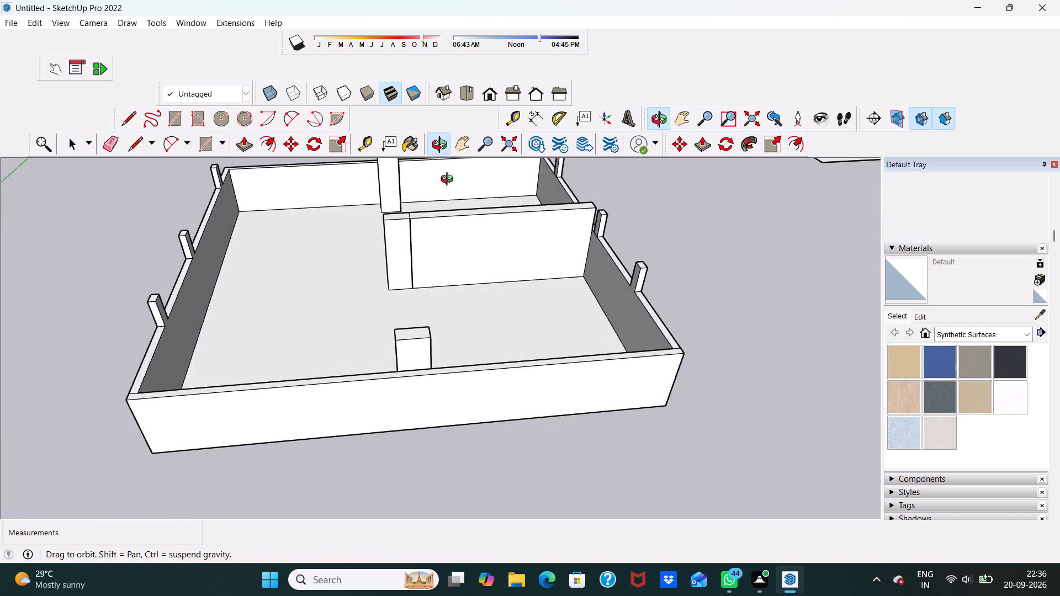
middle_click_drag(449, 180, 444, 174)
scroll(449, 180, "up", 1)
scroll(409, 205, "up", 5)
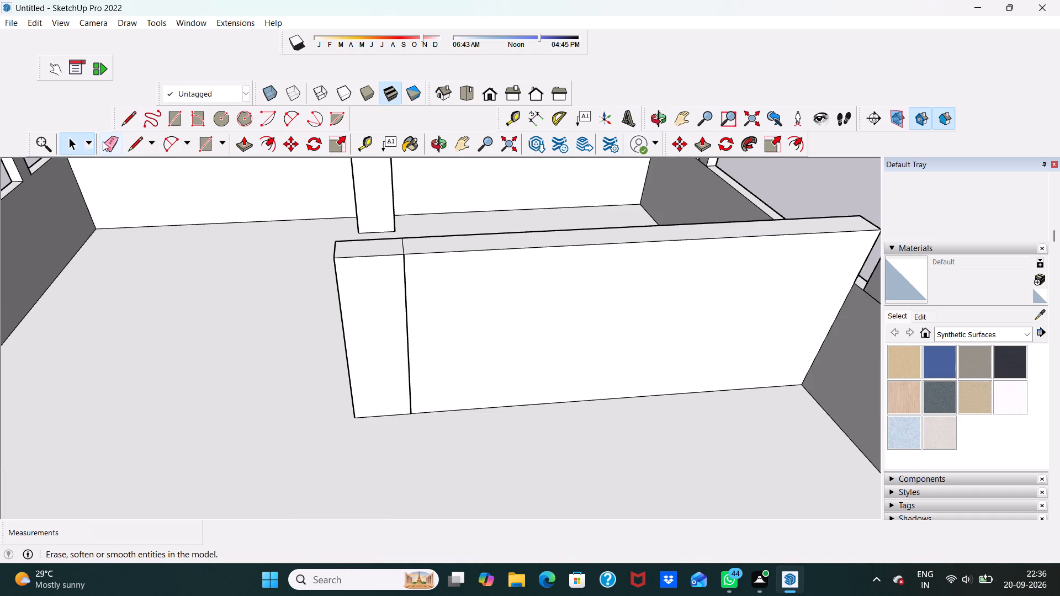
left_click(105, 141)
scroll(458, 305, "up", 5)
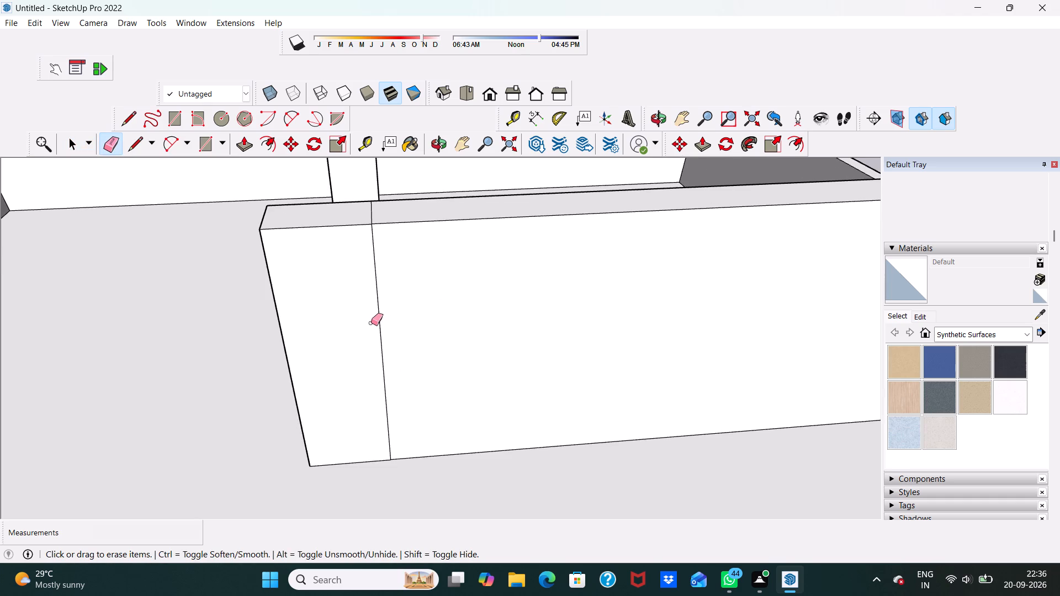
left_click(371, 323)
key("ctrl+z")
Examine the joint between the middle column and the partition wall up close, from above and from the side.
scroll(400, 304, "down", 5)
middle_click_drag(382, 272, 316, 501)
scroll(316, 501, "up", 5)
scroll(392, 295, "up", 4)
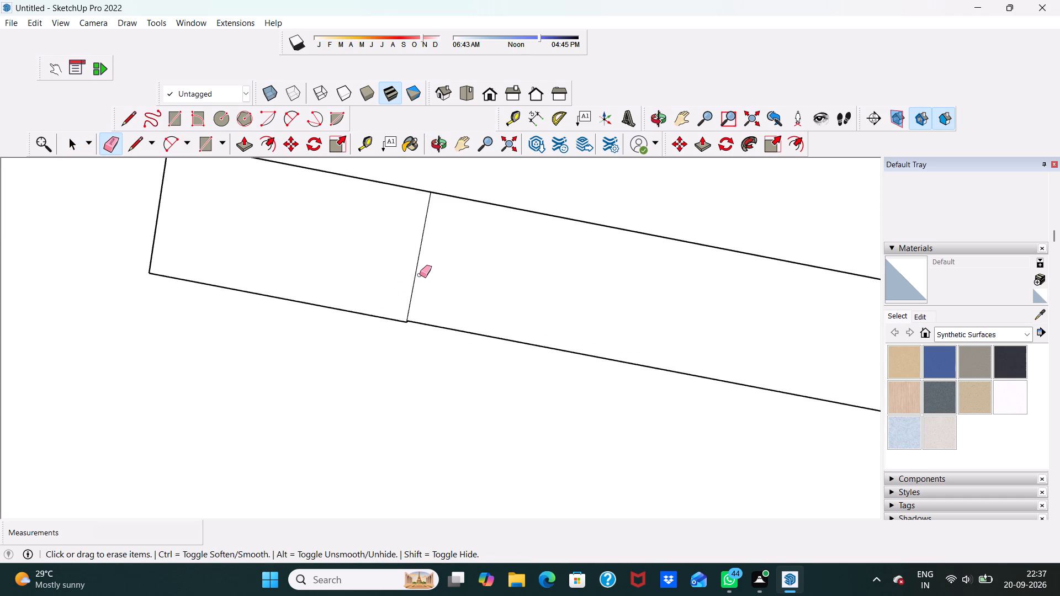
middle_click_drag(426, 338, 365, 221)
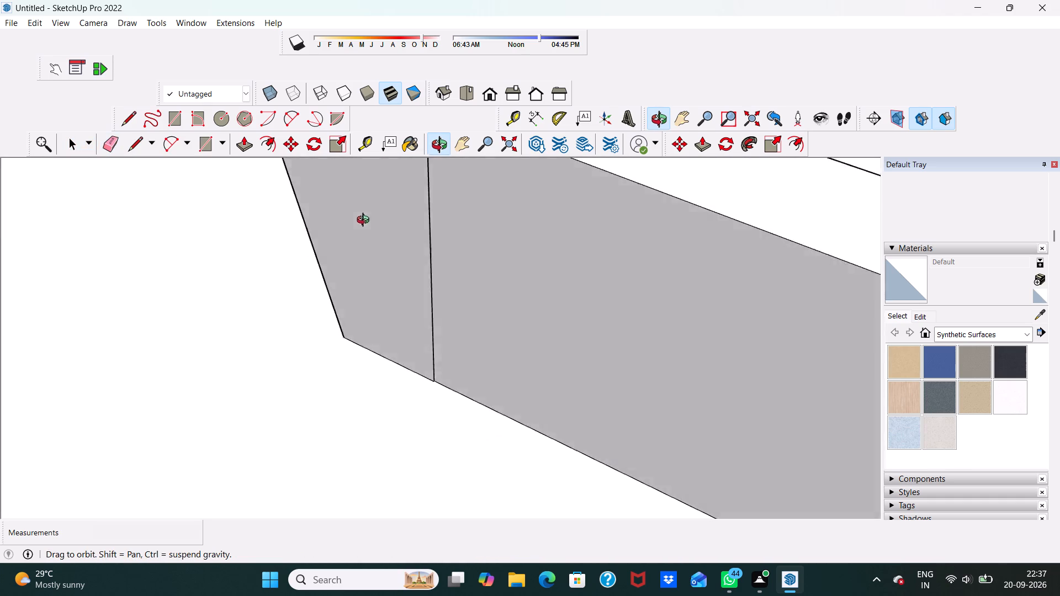
middle_click_drag(365, 221, 308, 254)
scroll(308, 254, "up", 2)
scroll(473, 218, "up", 5)
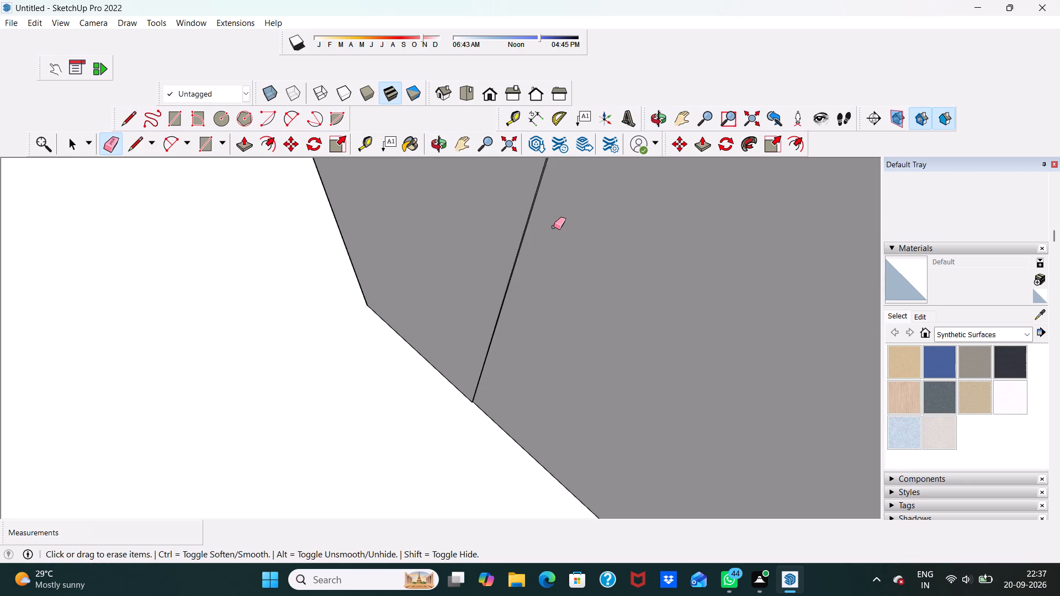
scroll(554, 227, "up", 1)
middle_click_drag(556, 227, 469, 194)
scroll(469, 194, "up", 2)
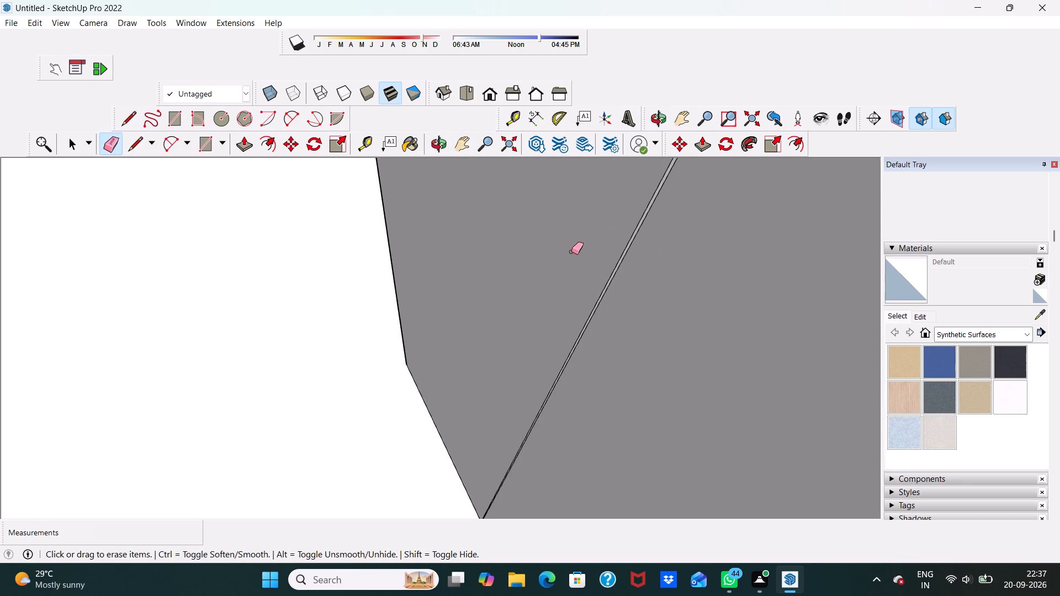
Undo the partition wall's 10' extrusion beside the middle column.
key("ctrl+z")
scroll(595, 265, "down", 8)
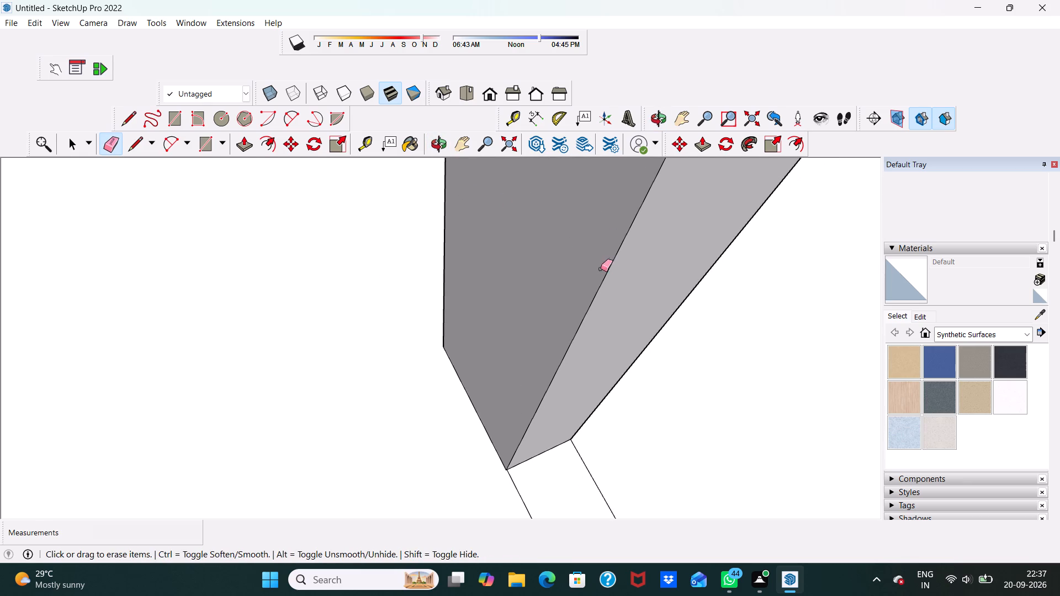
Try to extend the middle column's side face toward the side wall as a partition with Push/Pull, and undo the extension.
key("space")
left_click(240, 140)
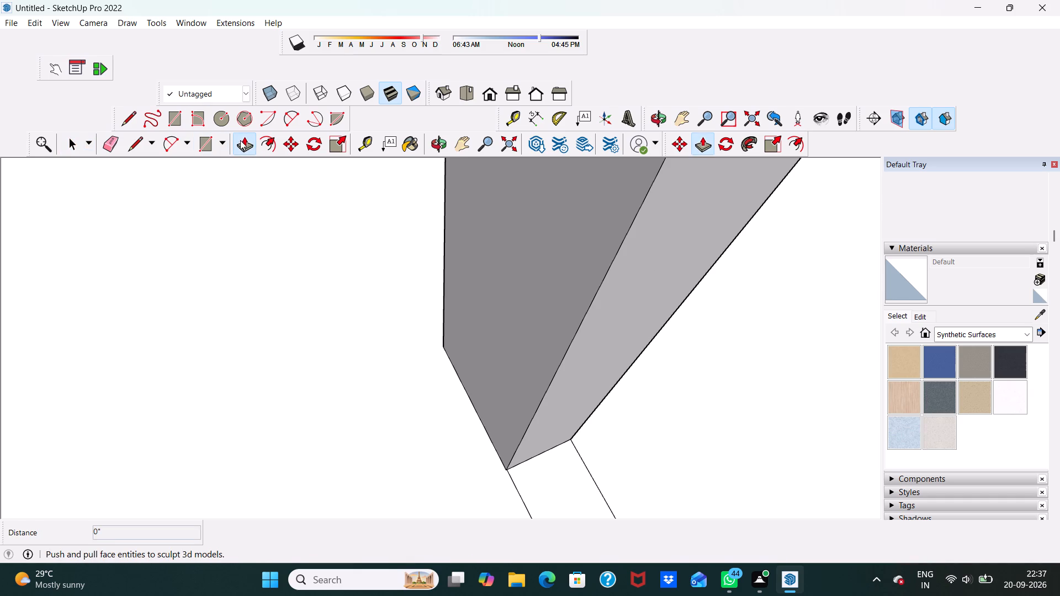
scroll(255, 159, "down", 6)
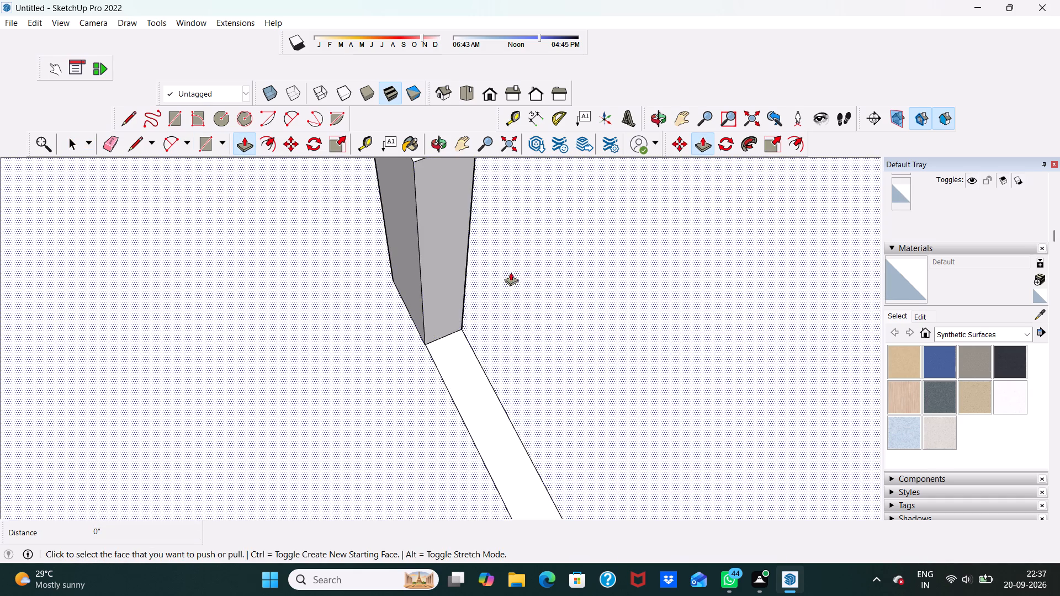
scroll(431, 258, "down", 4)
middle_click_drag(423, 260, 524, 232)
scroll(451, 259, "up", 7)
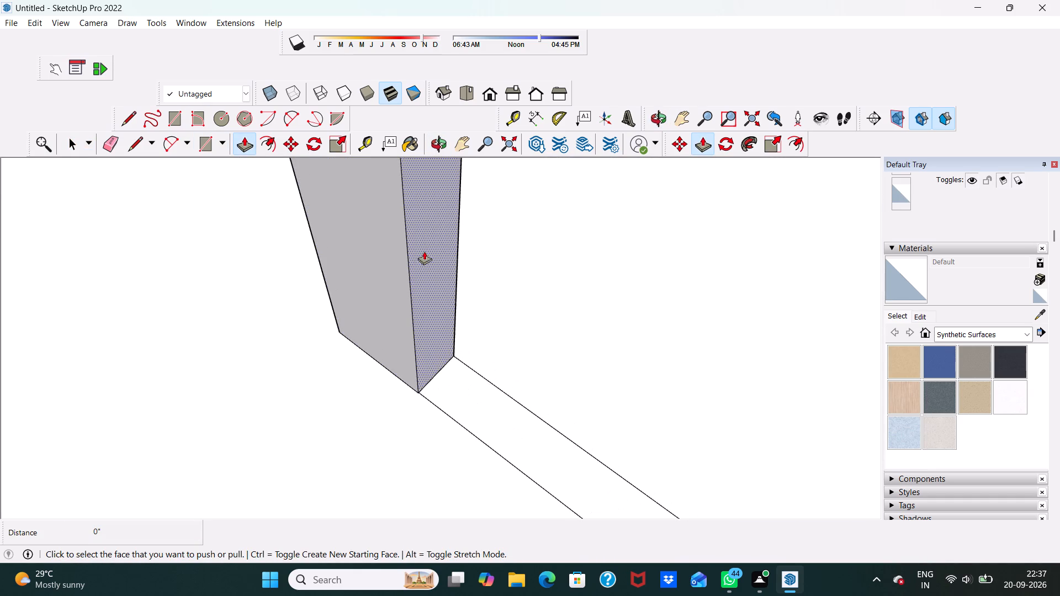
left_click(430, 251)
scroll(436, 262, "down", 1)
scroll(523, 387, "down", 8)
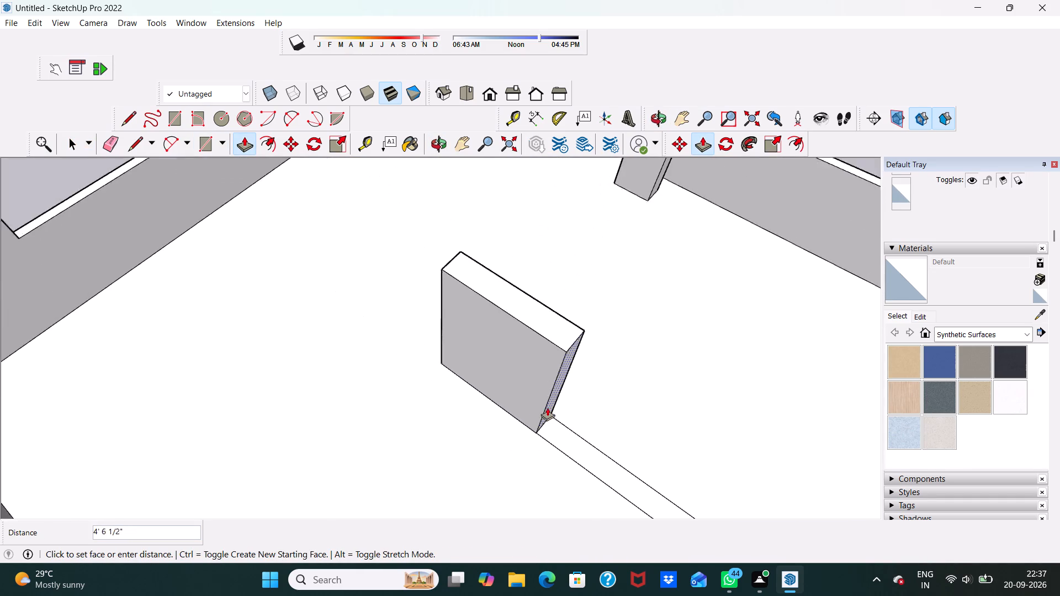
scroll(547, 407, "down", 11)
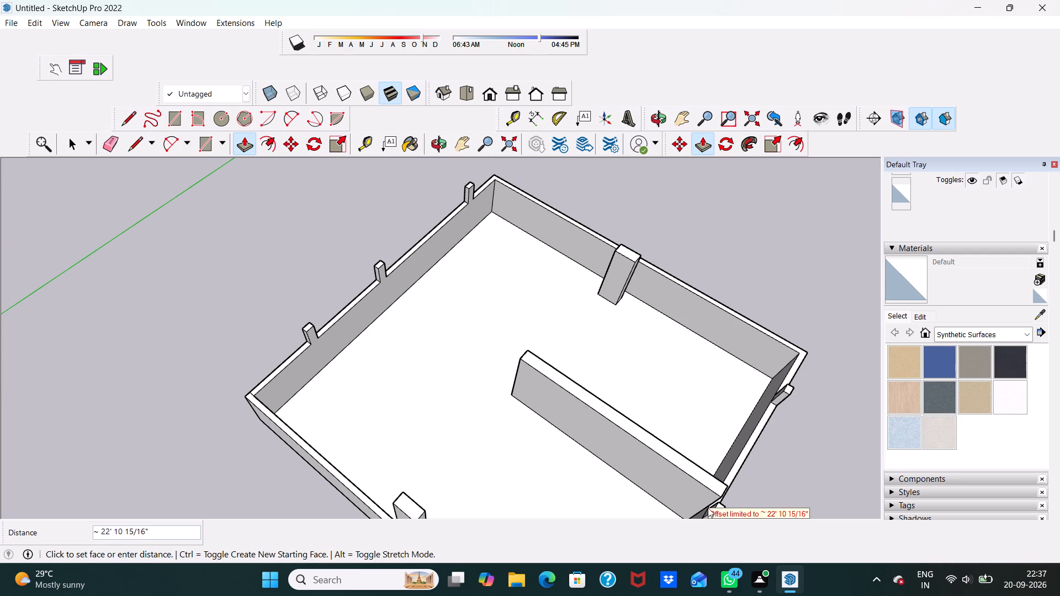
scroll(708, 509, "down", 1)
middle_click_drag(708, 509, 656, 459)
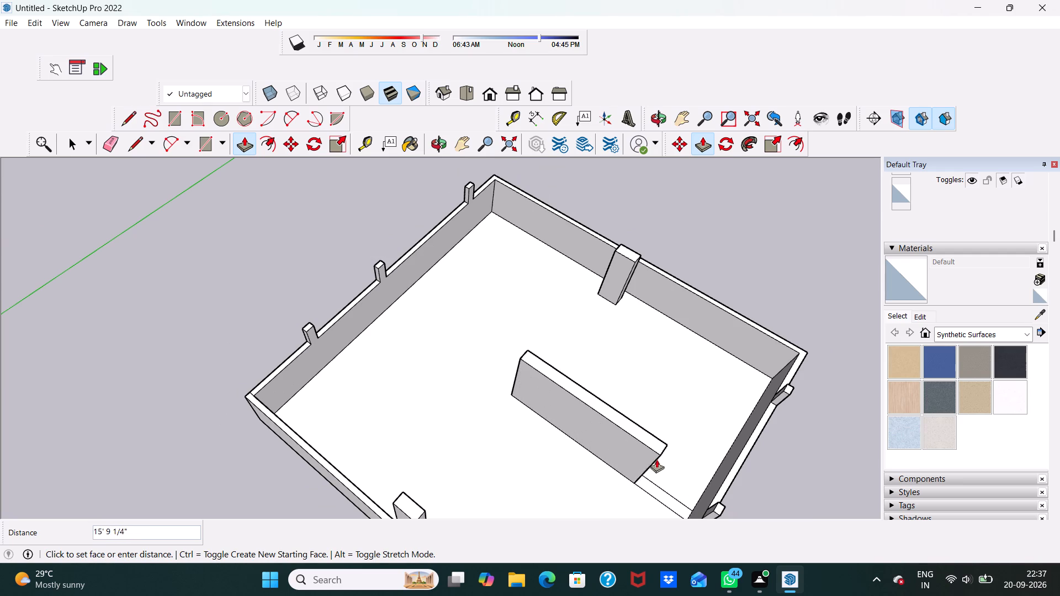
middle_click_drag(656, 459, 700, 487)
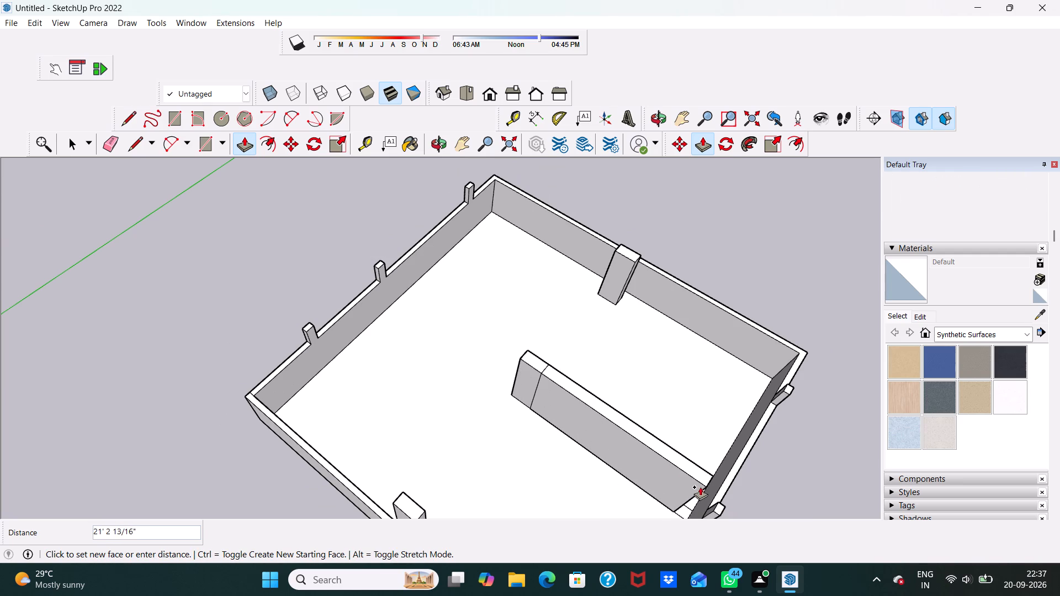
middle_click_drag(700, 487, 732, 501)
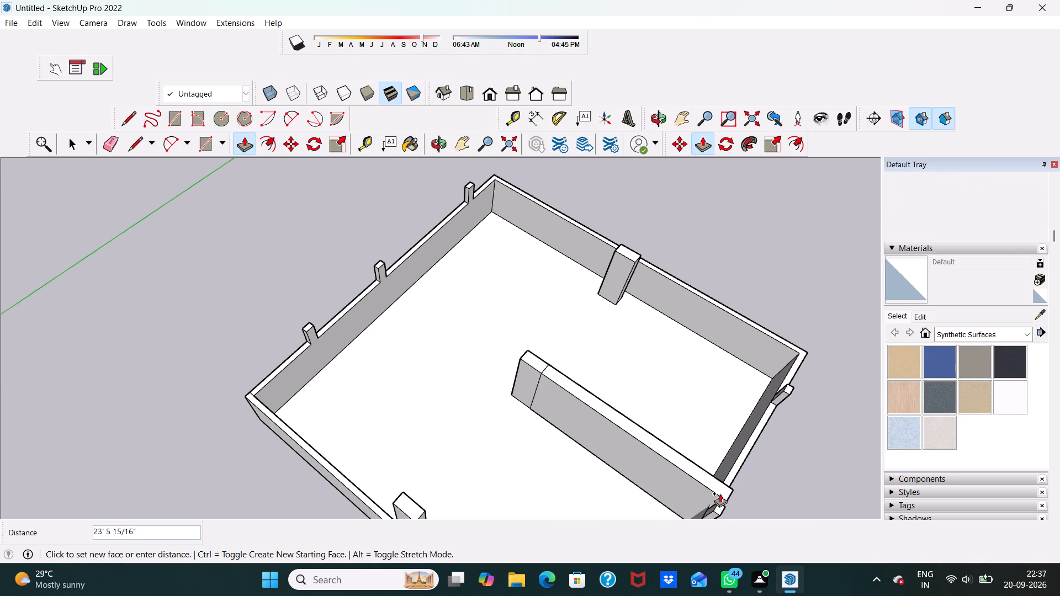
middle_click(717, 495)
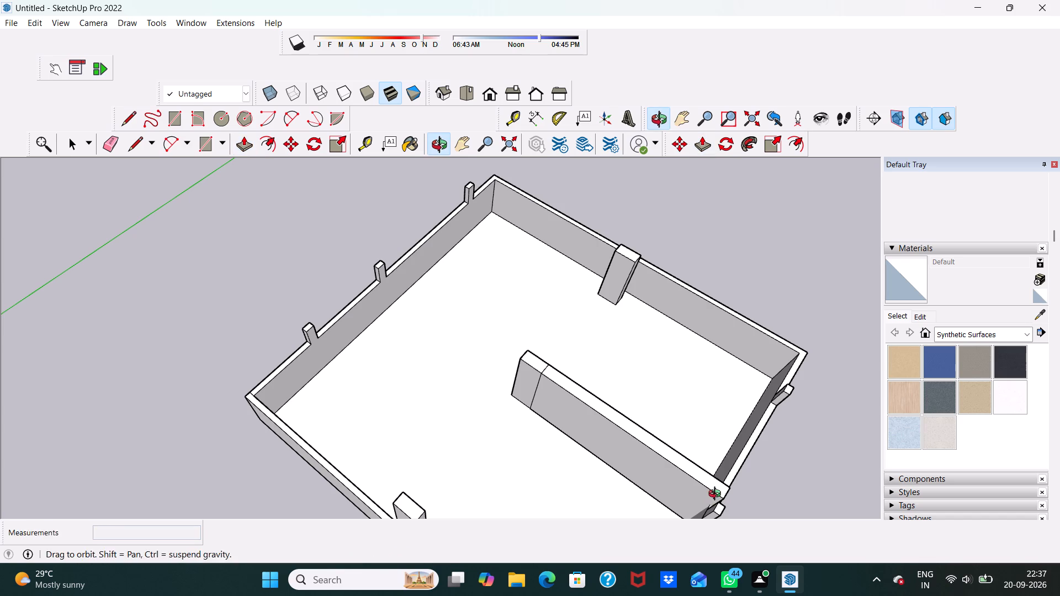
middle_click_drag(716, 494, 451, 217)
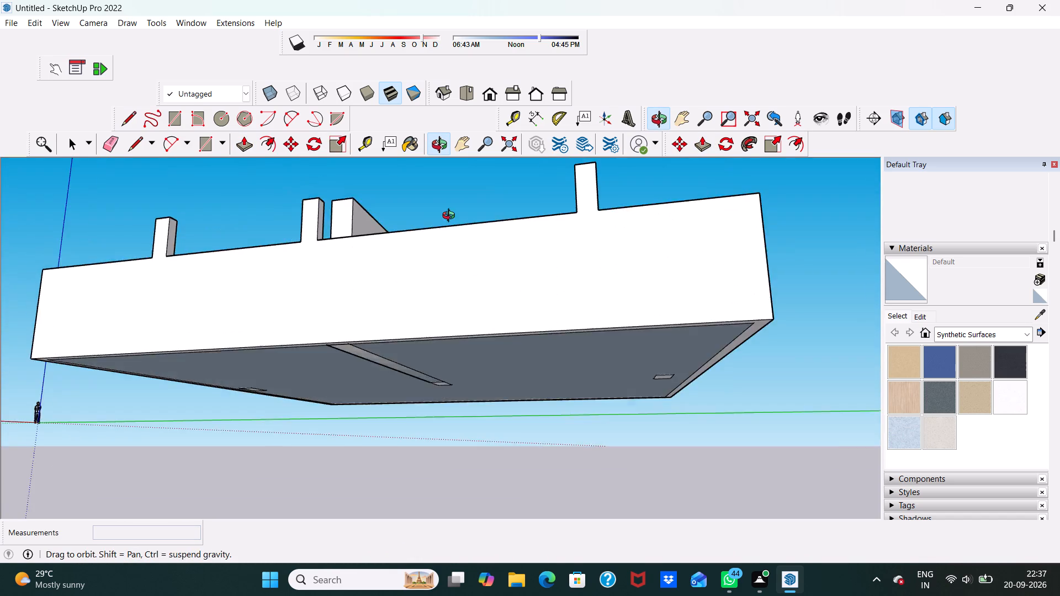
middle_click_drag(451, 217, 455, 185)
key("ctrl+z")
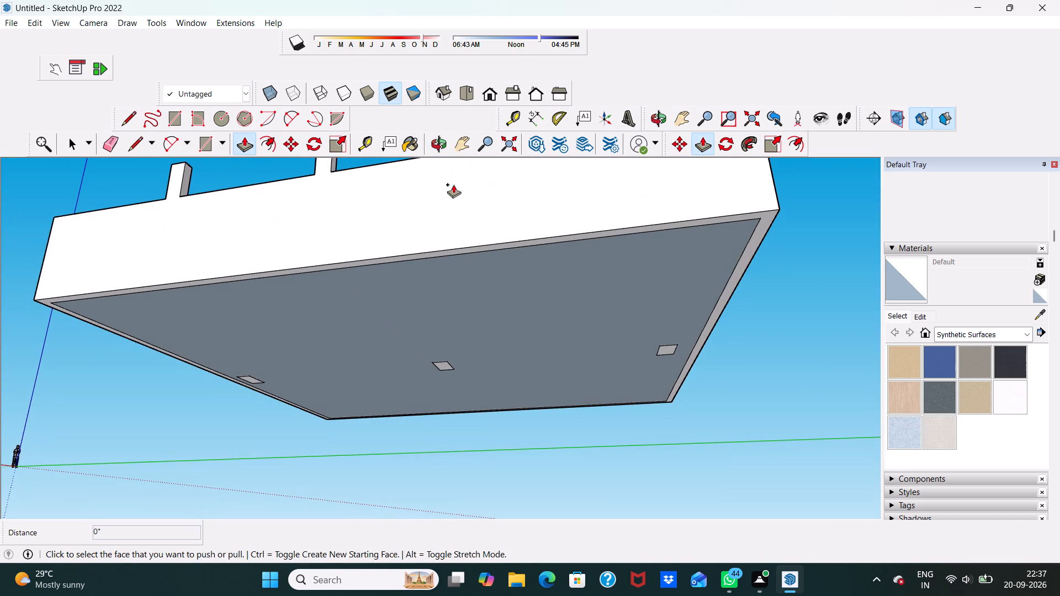
Extend the middle column's face about 22' 11 3/16" with Push/Pull to the side wall, forming a partition.
scroll(439, 196, "down", 1)
middle_click_drag(439, 196, 494, 396)
middle_click_drag(443, 321, 449, 369)
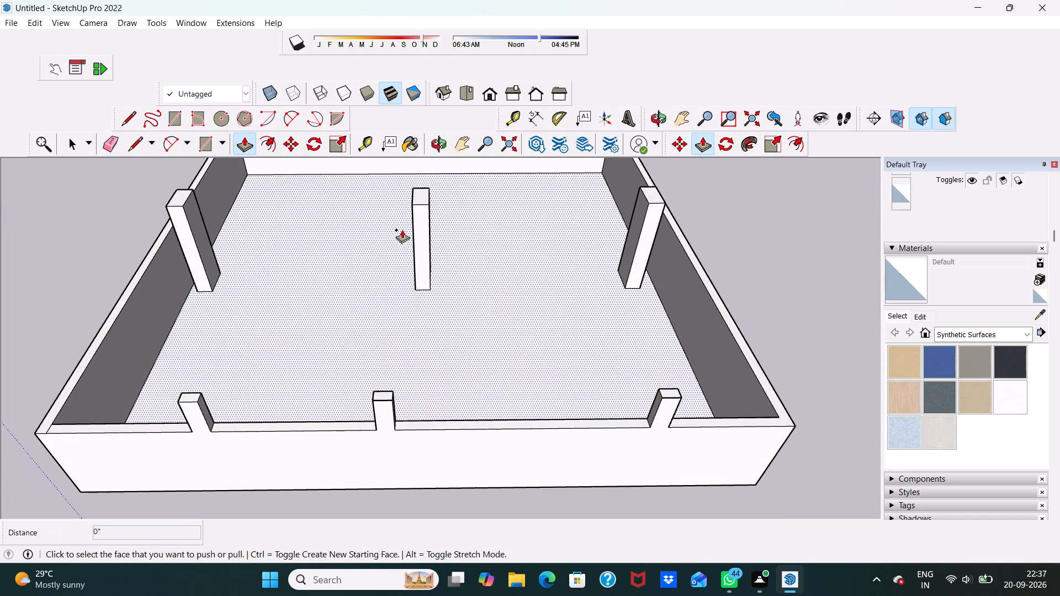
scroll(402, 230, "up", 3)
left_click(429, 246)
scroll(439, 305, "down", 7)
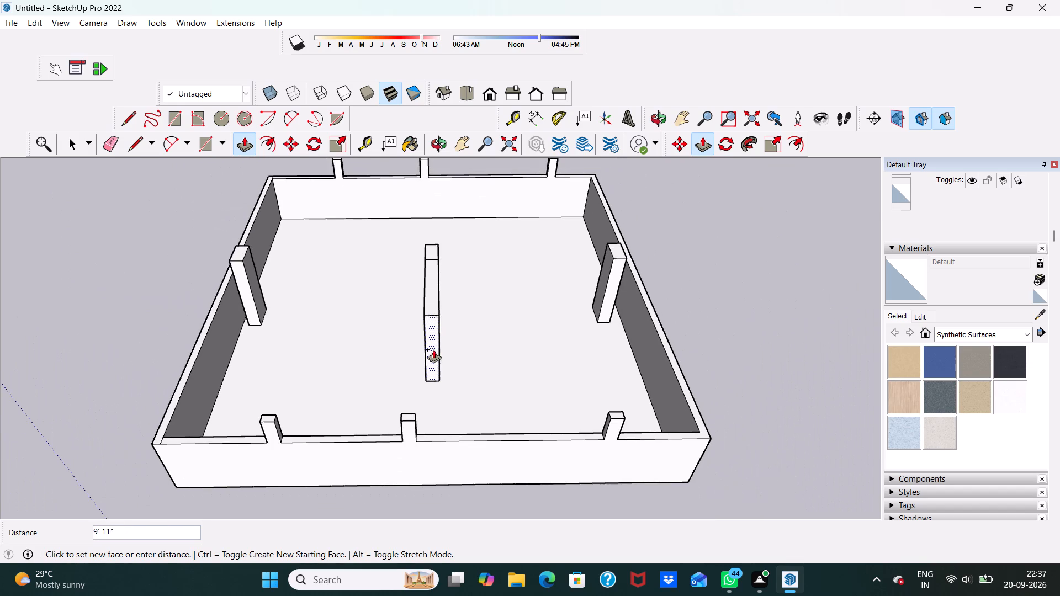
left_click(412, 414)
Examine from below and above how the partition from the middle column meets the side wall and its pillar.
middle_click_drag(426, 405, 396, 76)
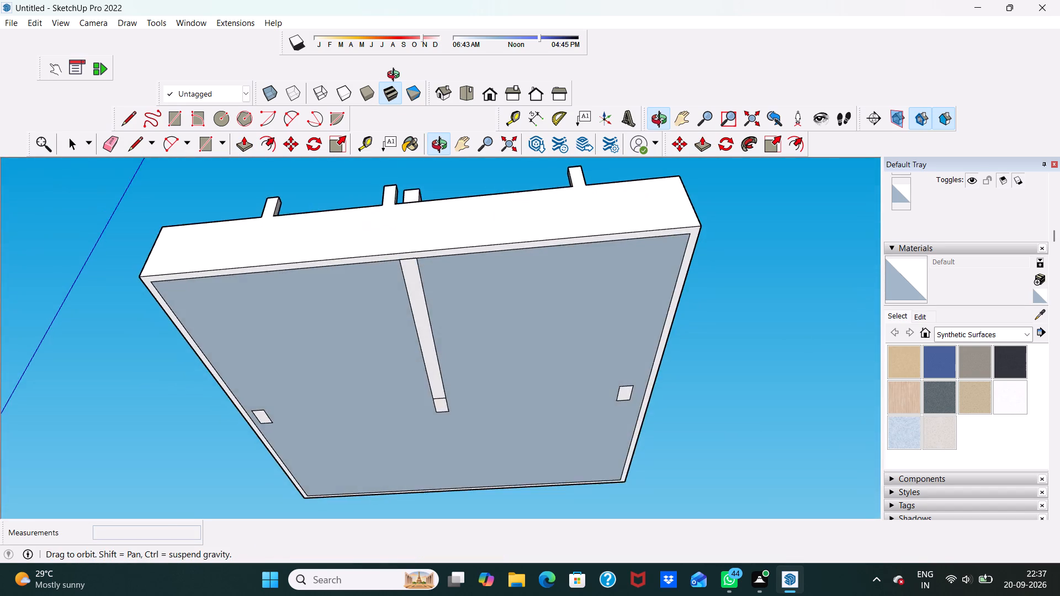
middle_click_drag(396, 76, 393, 316)
middle_click_drag(393, 330, 395, 393)
scroll(395, 393, "up", 10)
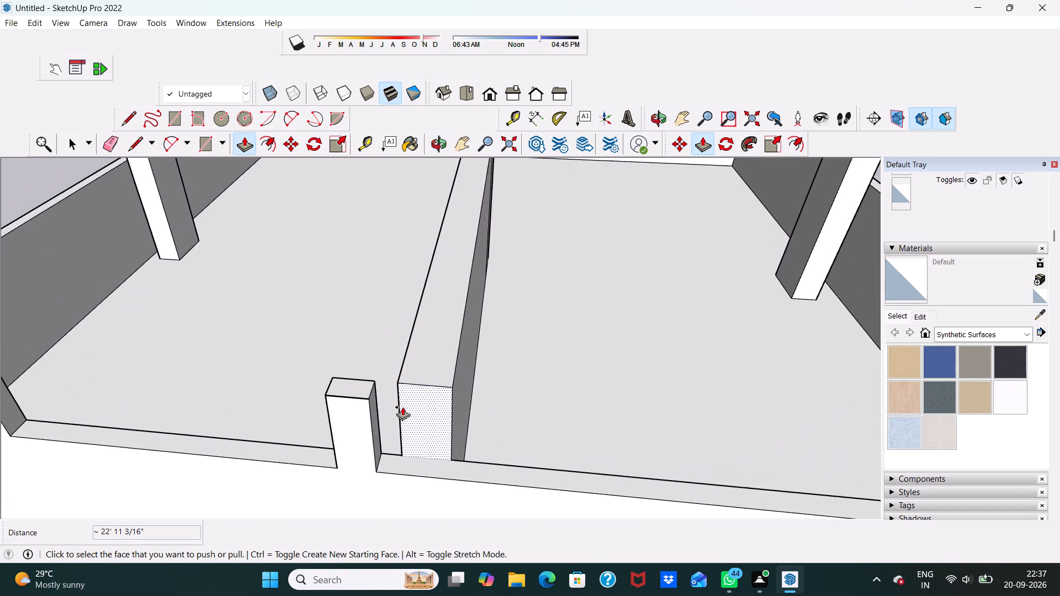
middle_click_drag(404, 407, 408, 497)
scroll(408, 497, "up", 6)
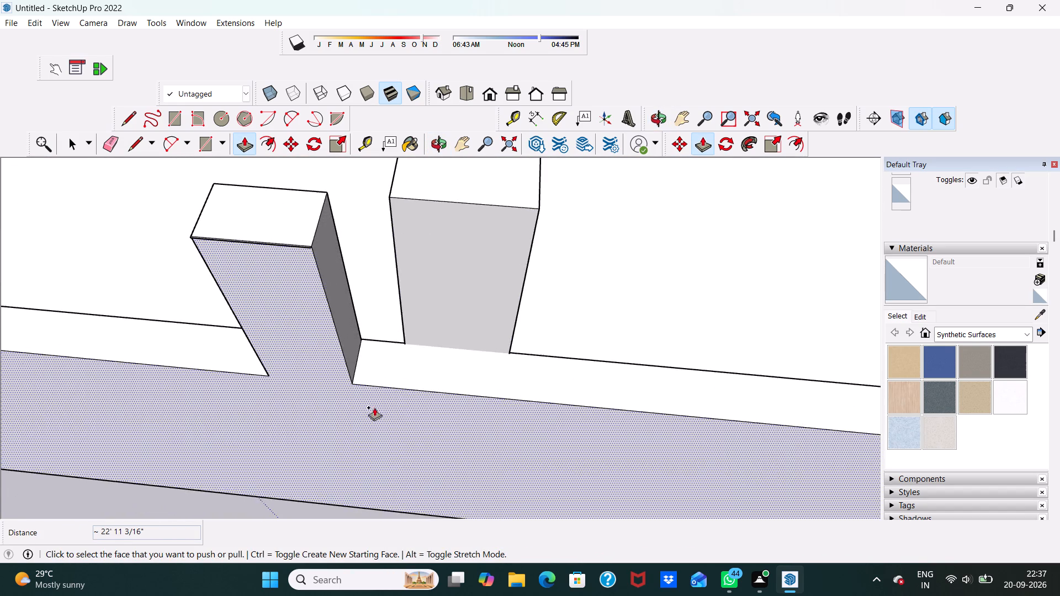
scroll(374, 405, "down", 11)
middle_click_drag(462, 393, 61, 192)
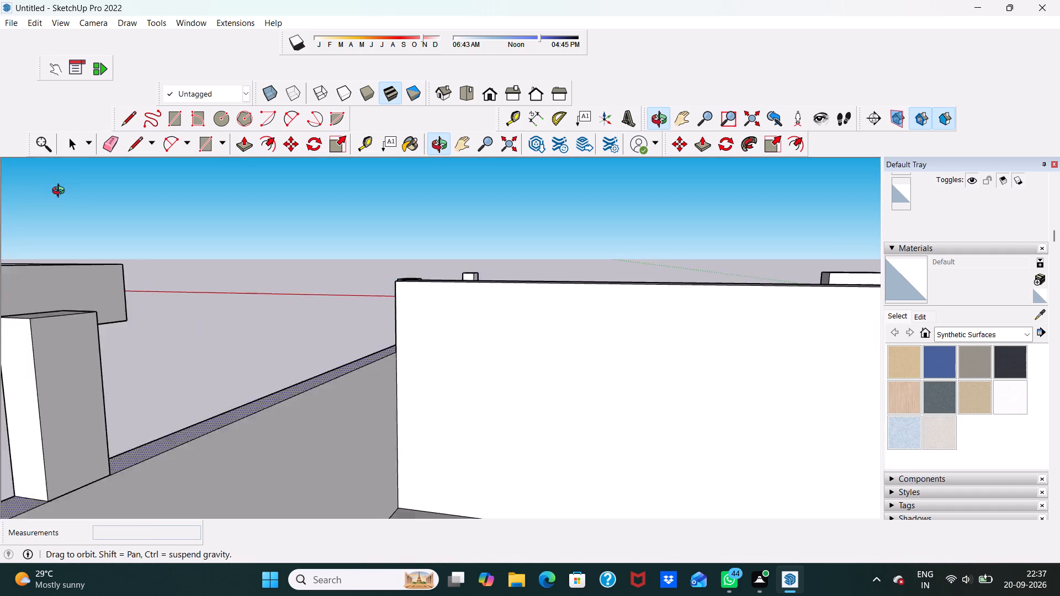
middle_click_drag(61, 192, 63, 193)
scroll(203, 223, "down", 7)
Extend the middle column's adjacent face about 20' 4 1/2" with Push/Pull to the neighbouring end column, forming a wall along the centre line.
middle_click_drag(490, 279, 337, 366)
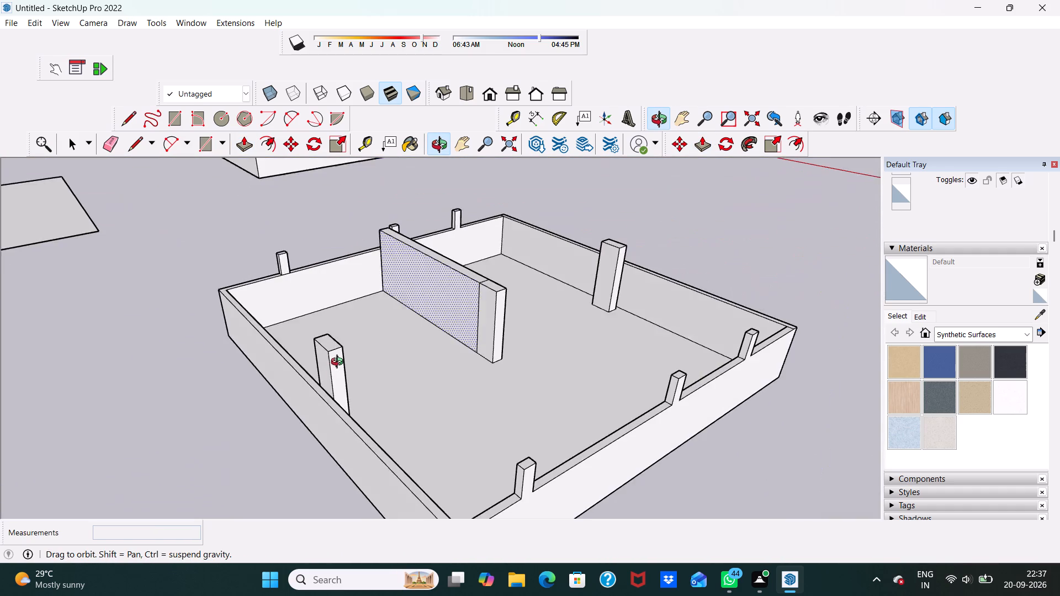
scroll(463, 324, "up", 3)
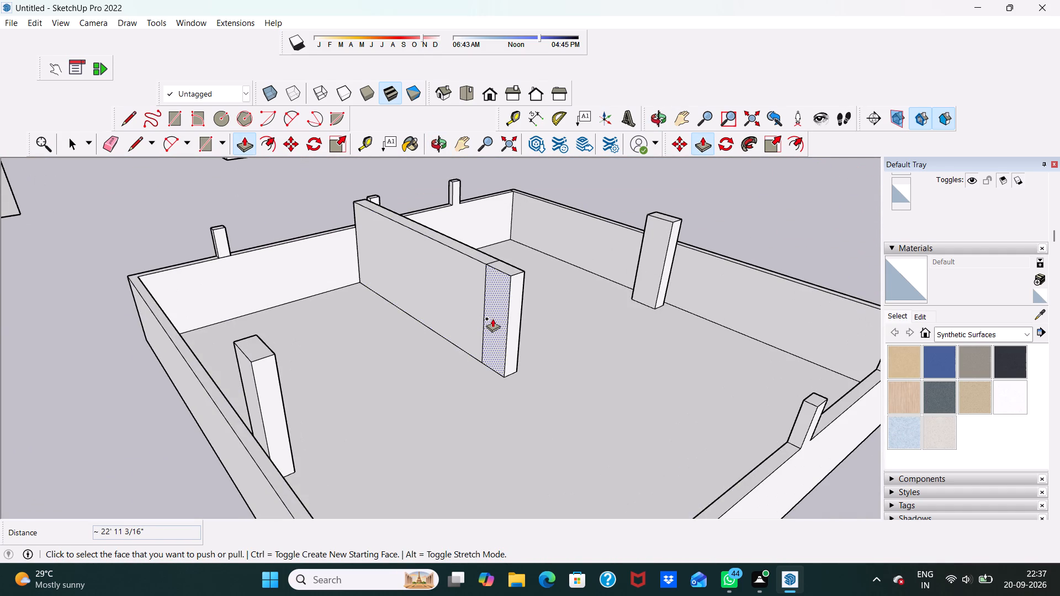
left_click(492, 318)
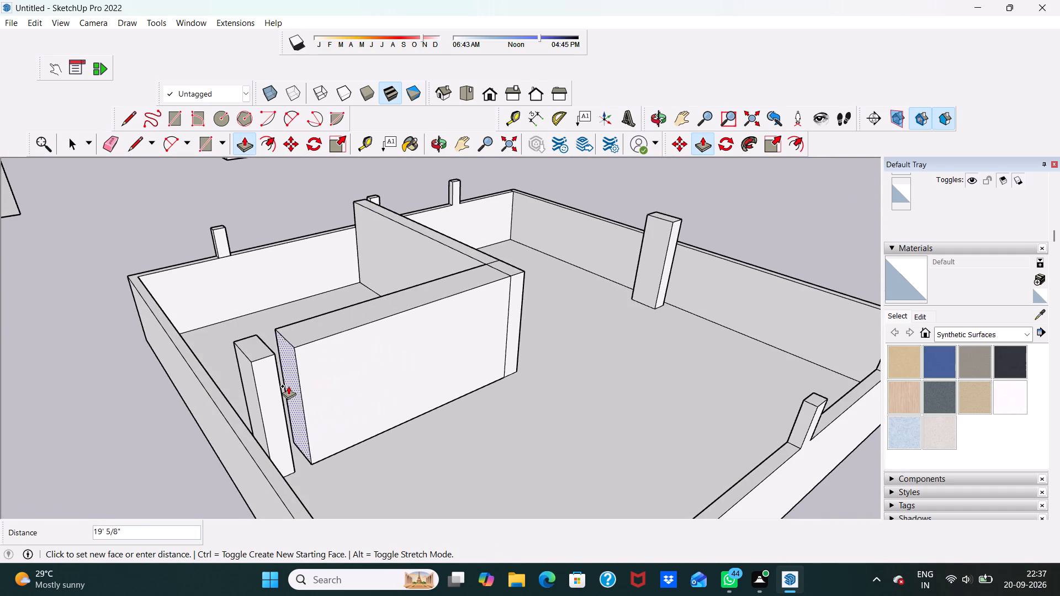
left_click(275, 385)
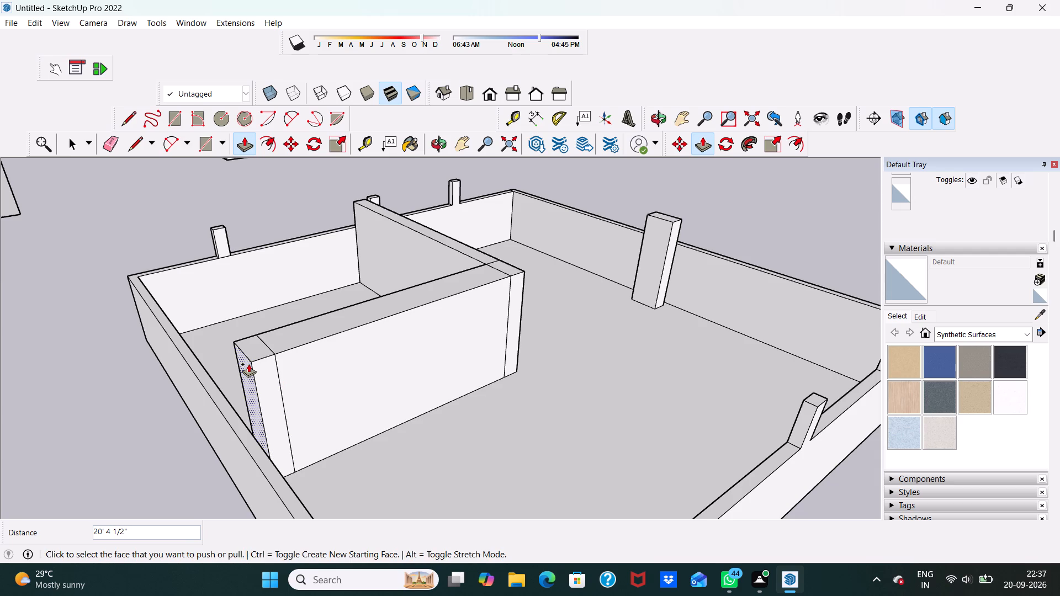
Extend the connected end column's face about 22' 10 5/8" with Push/Pull to the side wall, parallel to the first partition.
middle_click_drag(247, 360, 559, 353)
scroll(584, 359, "up", 2)
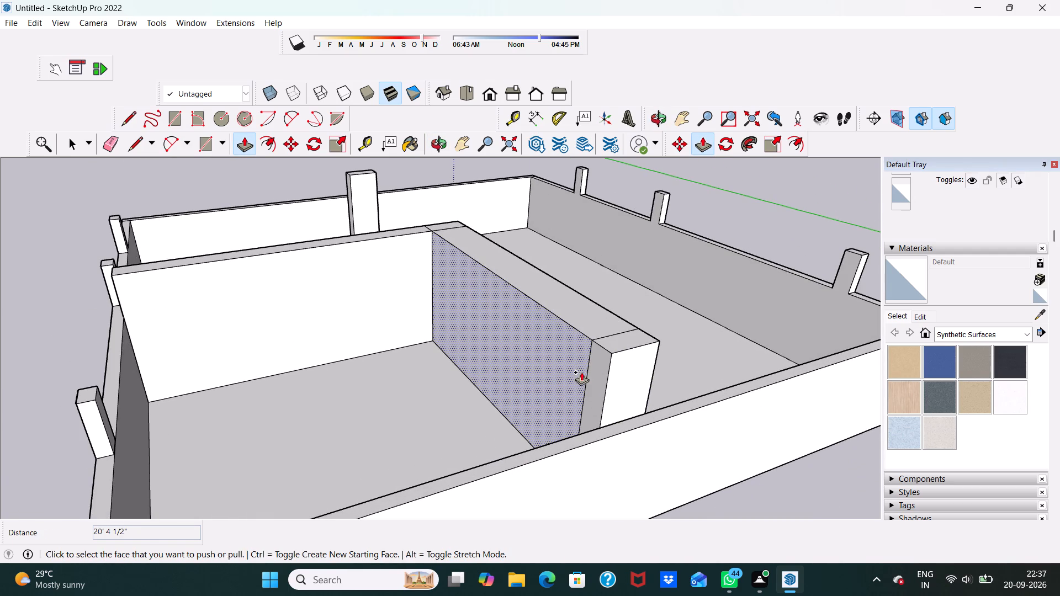
left_click(595, 377)
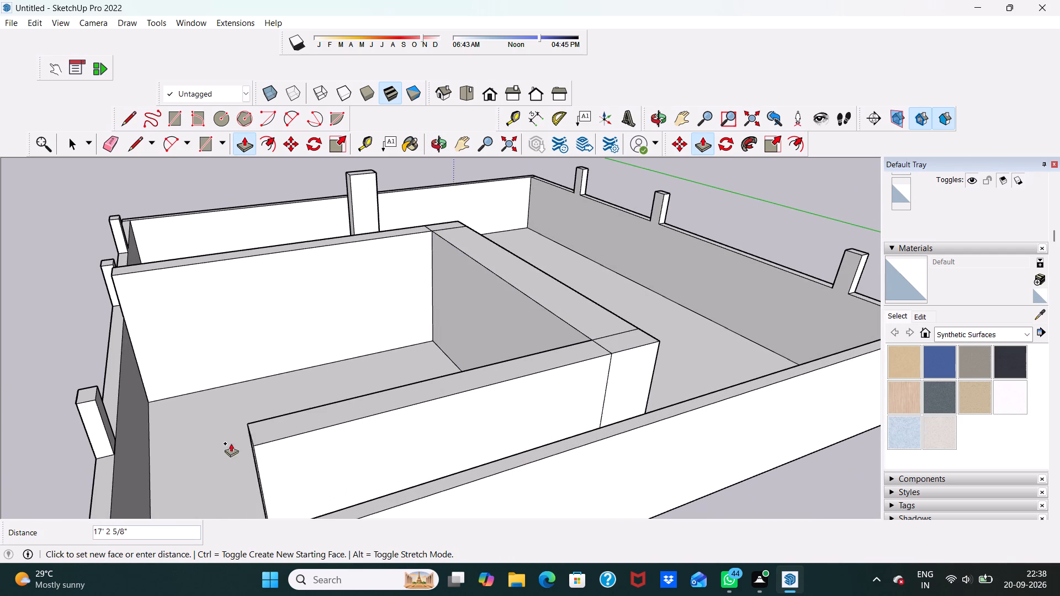
scroll(185, 416, "down", 4)
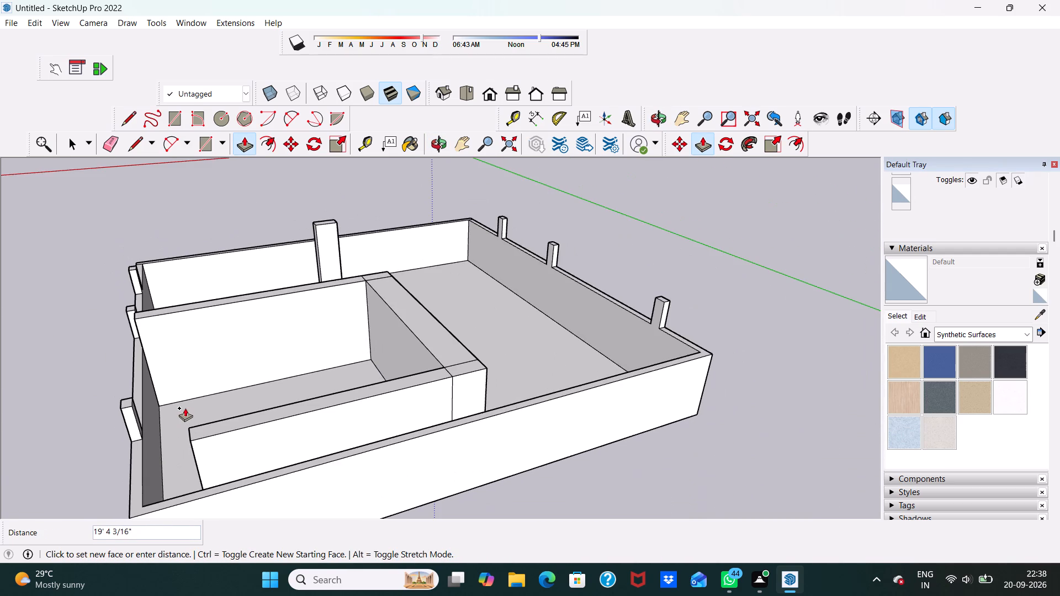
middle_click_drag(185, 408, 280, 400)
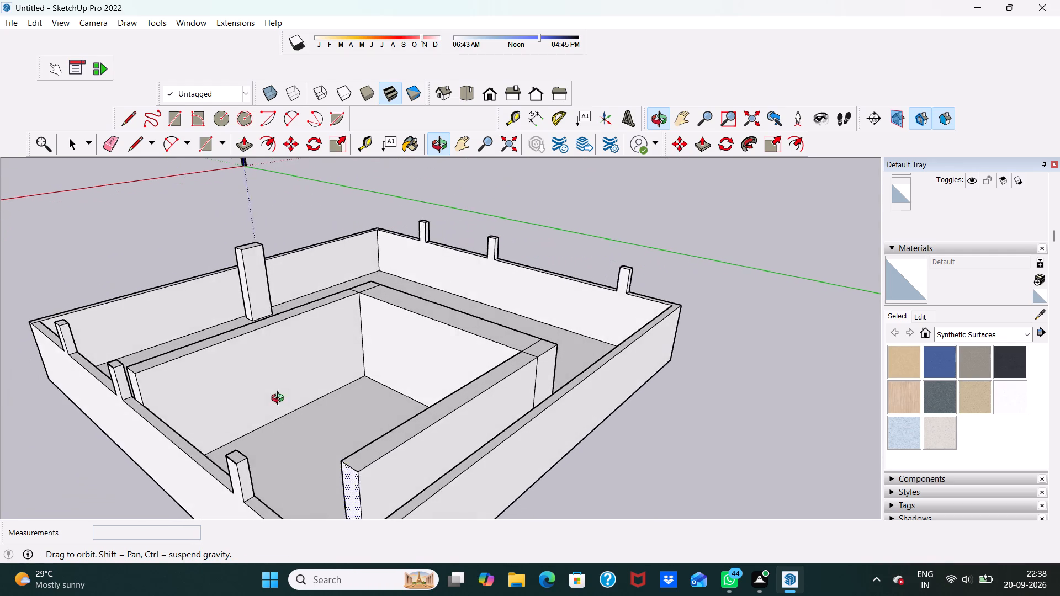
middle_click_drag(280, 400, 274, 401)
scroll(258, 389, "down", 3)
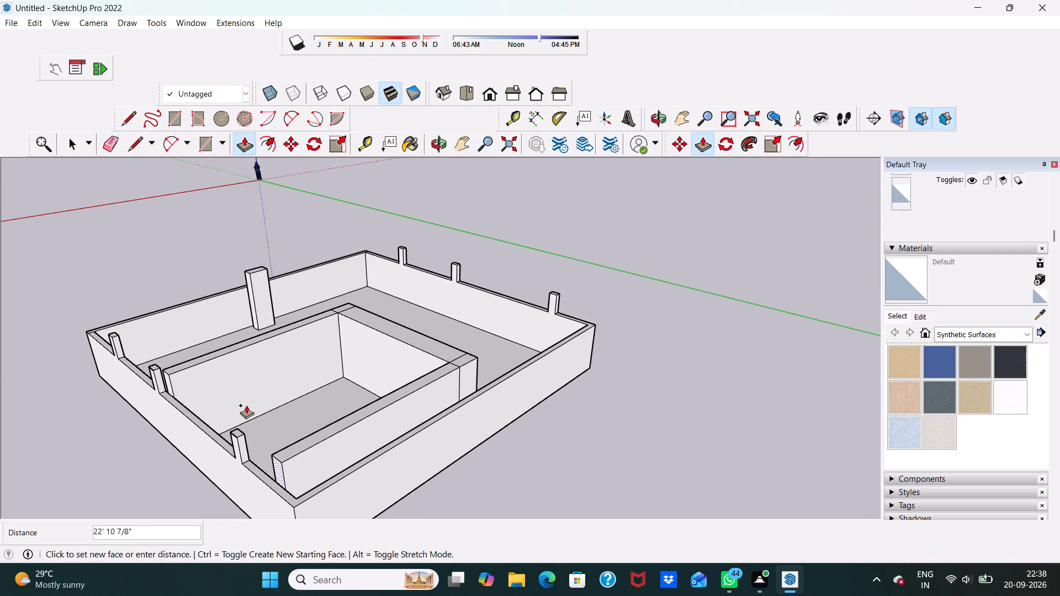
left_click(246, 405)
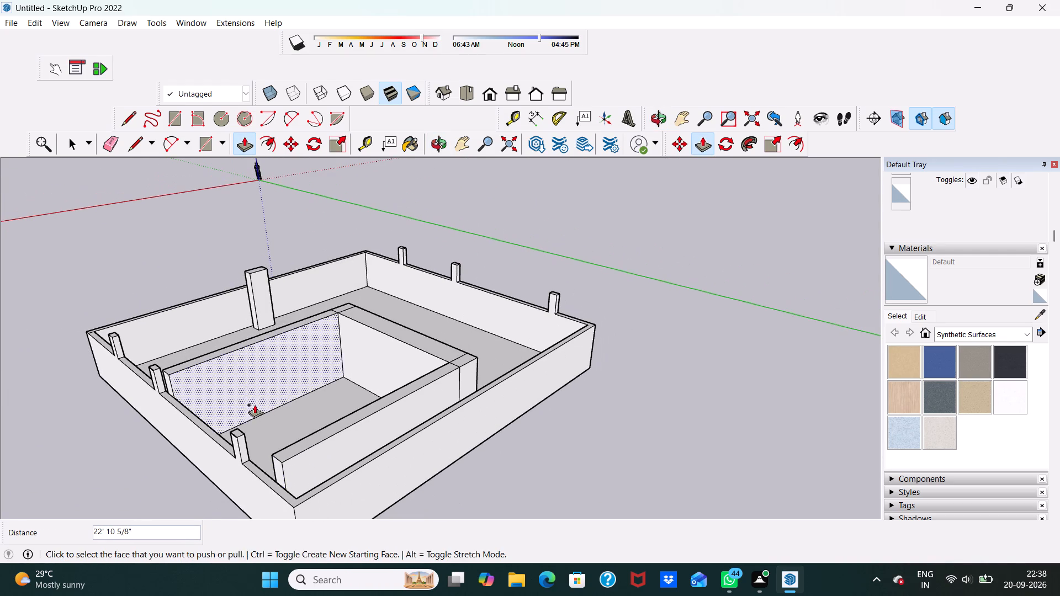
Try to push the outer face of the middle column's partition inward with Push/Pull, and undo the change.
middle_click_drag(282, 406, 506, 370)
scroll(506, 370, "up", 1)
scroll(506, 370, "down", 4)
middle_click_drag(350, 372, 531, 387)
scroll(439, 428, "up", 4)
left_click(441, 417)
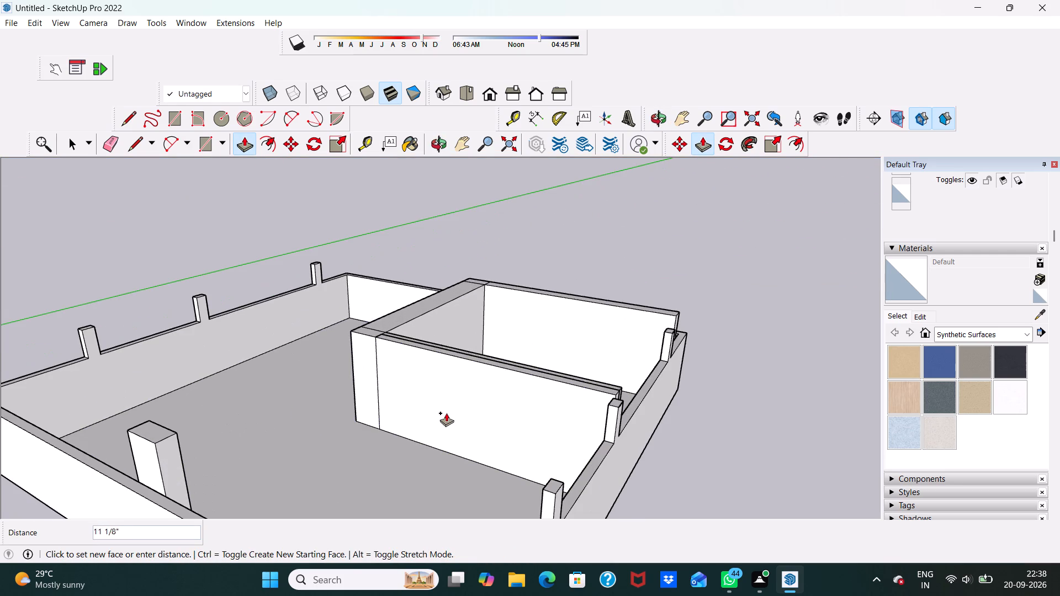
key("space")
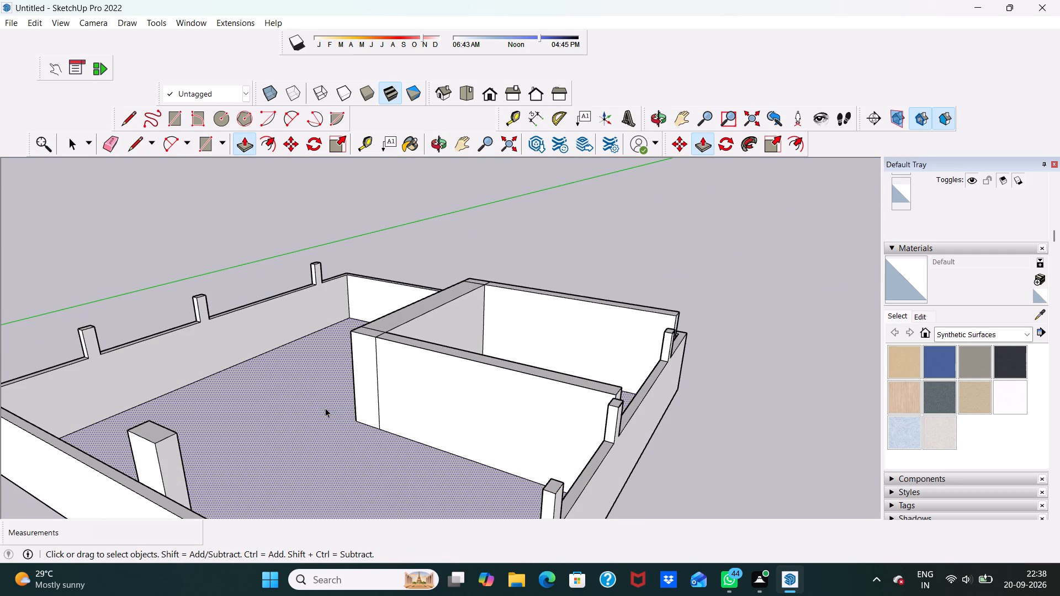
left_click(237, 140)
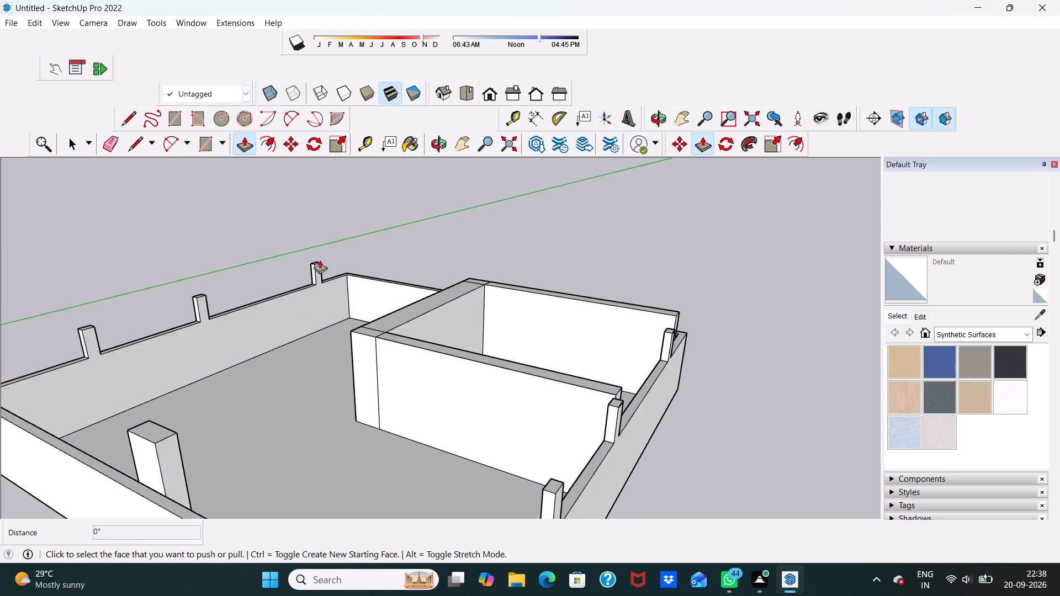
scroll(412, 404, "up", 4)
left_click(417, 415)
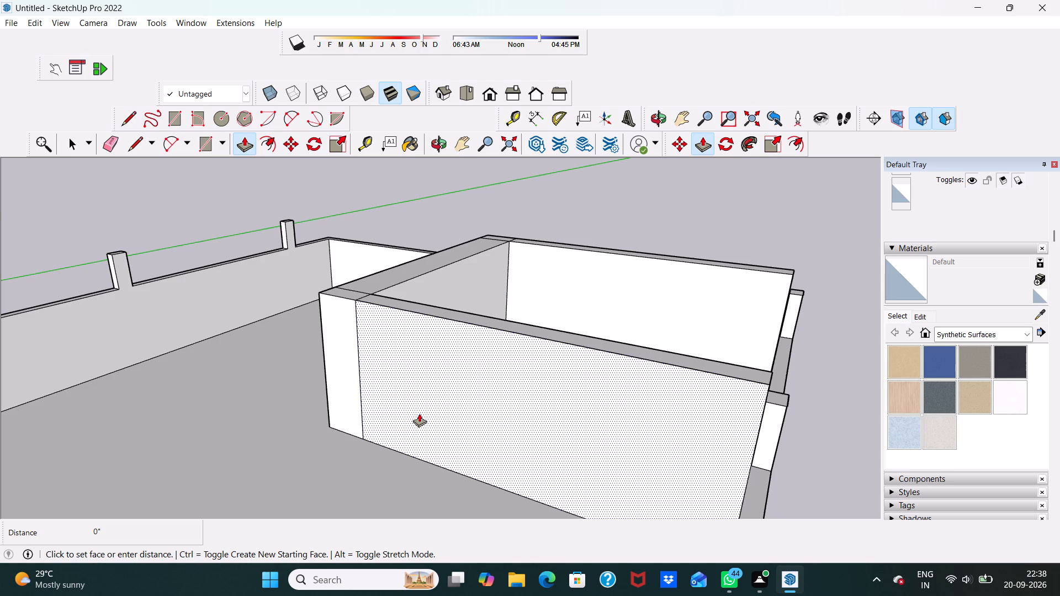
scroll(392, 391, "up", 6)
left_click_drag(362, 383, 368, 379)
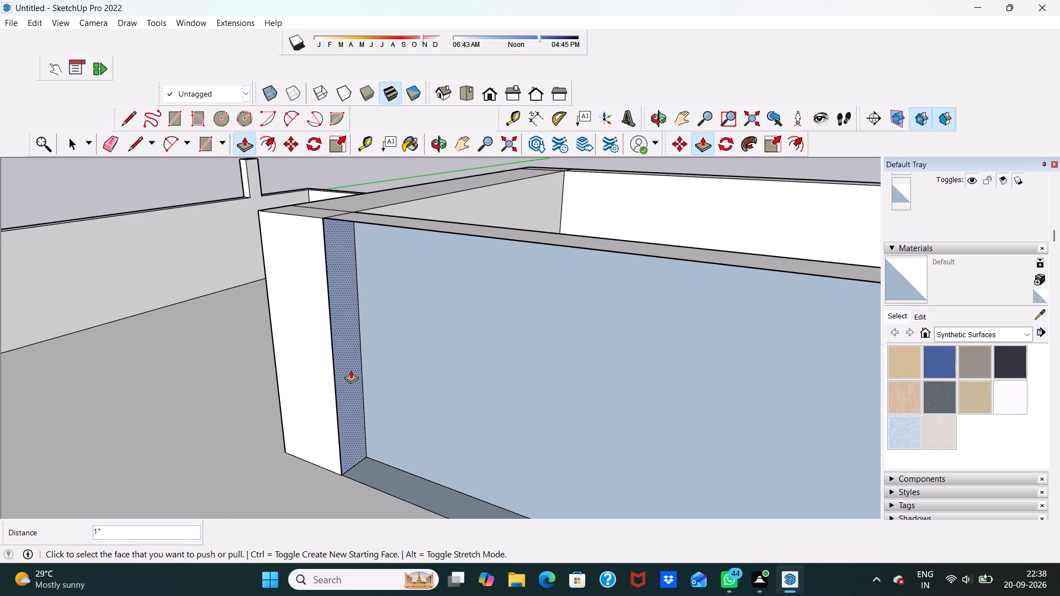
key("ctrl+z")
Push the room-side face of the middle column's partition inward about 9 3/4" to thin the wall.
scroll(351, 370, "down", 3)
middle_click_drag(431, 339, 27, 432)
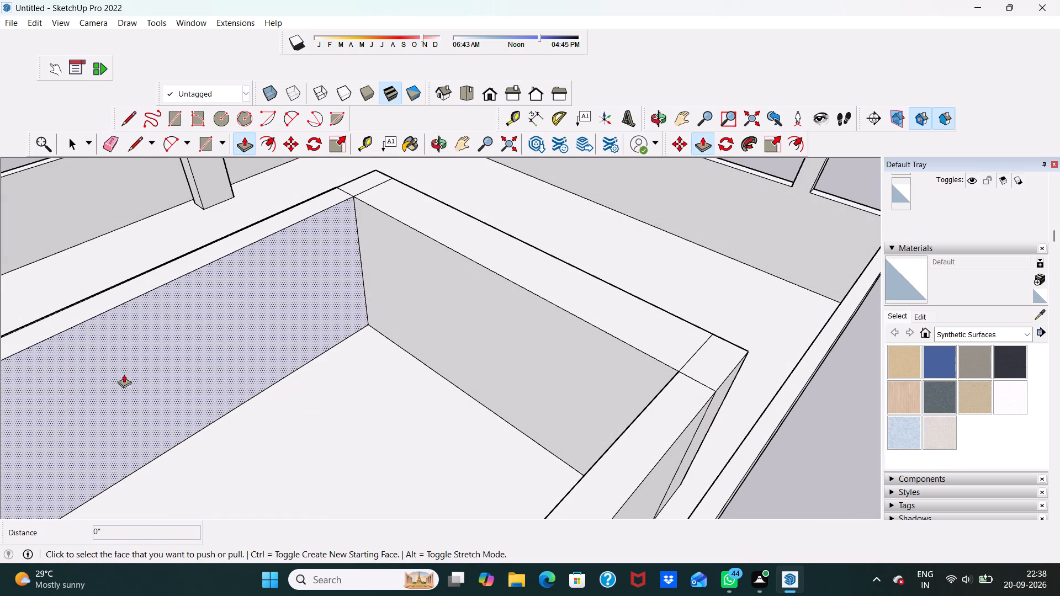
left_click_drag(142, 371, 142, 365)
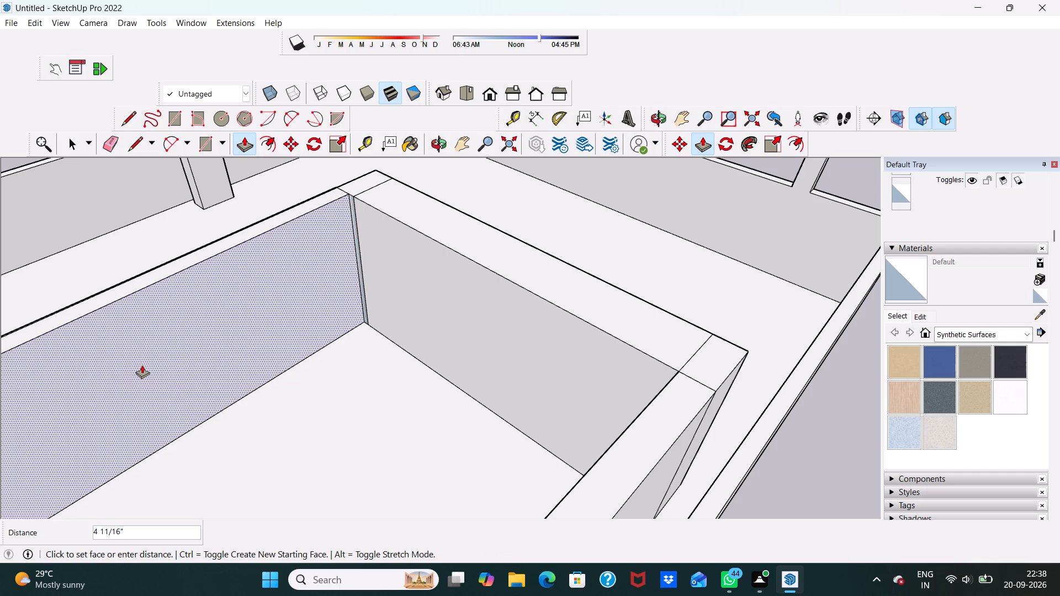
left_click_drag(142, 365, 141, 359)
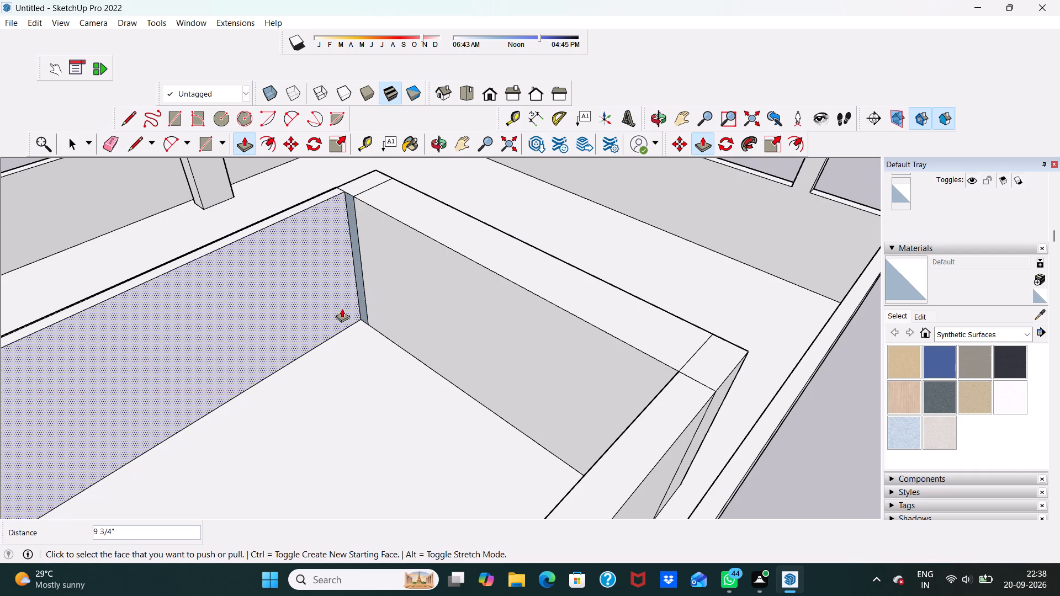
Push the room-side face of the centre-line wall inward with Push/Pull to thin the wall between the middle and end columns.
scroll(367, 263, "up", 5)
middle_click_drag(313, 242, 510, 267)
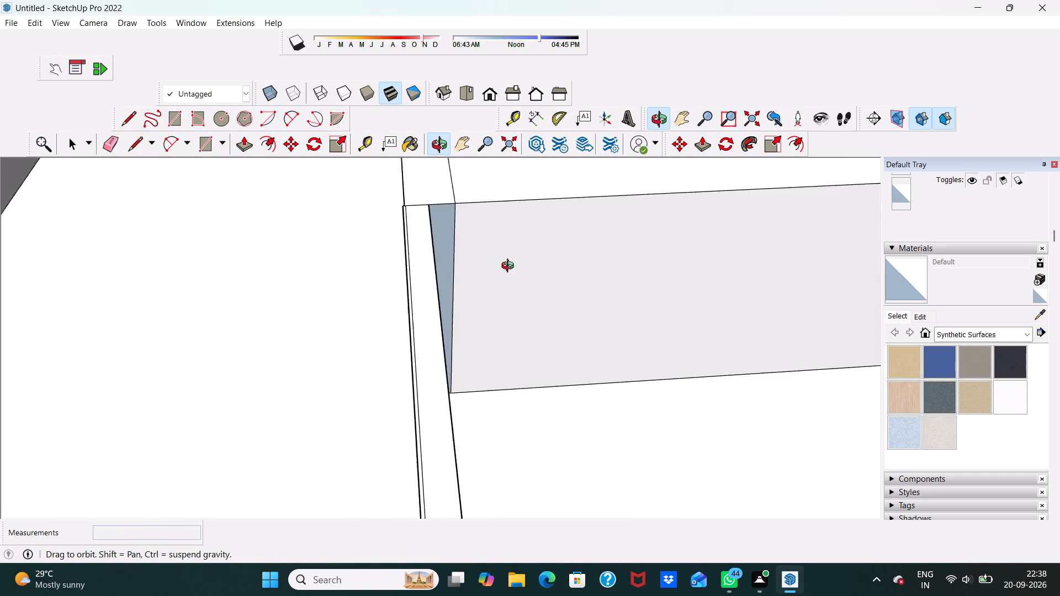
middle_click_drag(510, 267, 533, 261)
scroll(465, 258, "up", 3)
middle_click_drag(387, 266, 568, 283)
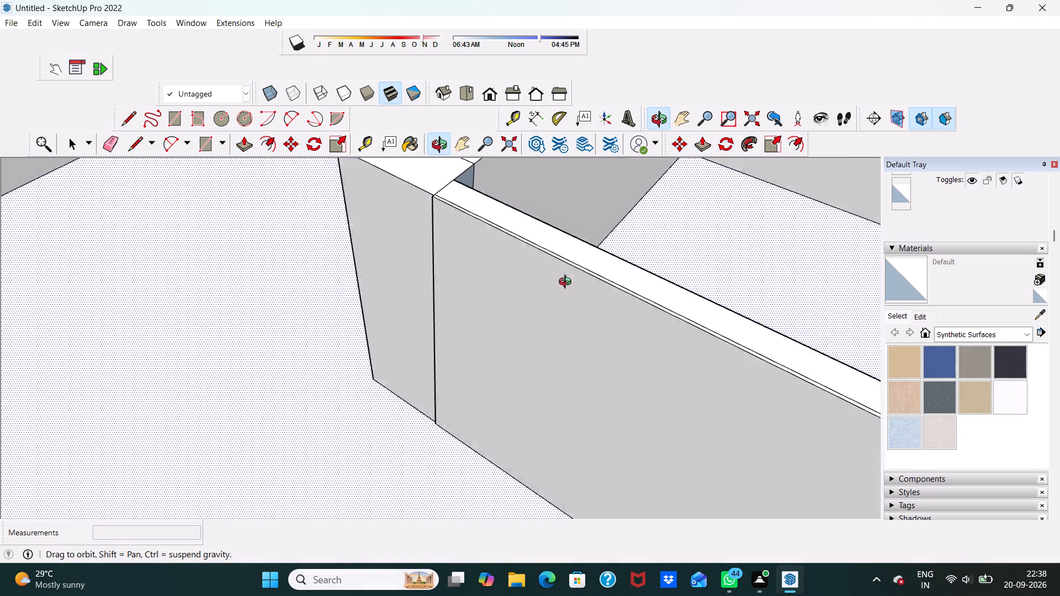
middle_click_drag(568, 283, 706, 268)
middle_click_drag(285, 300, 548, 312)
scroll(299, 352, "up", 4)
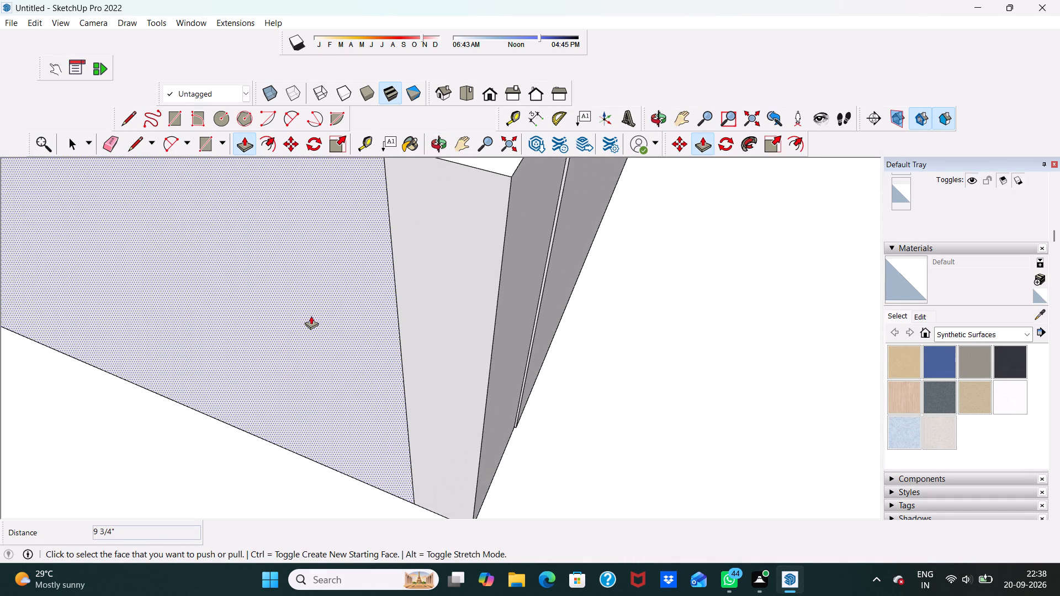
middle_click_drag(310, 316, 548, 368)
scroll(276, 253, "down", 7)
middle_click_drag(258, 270, 498, 235)
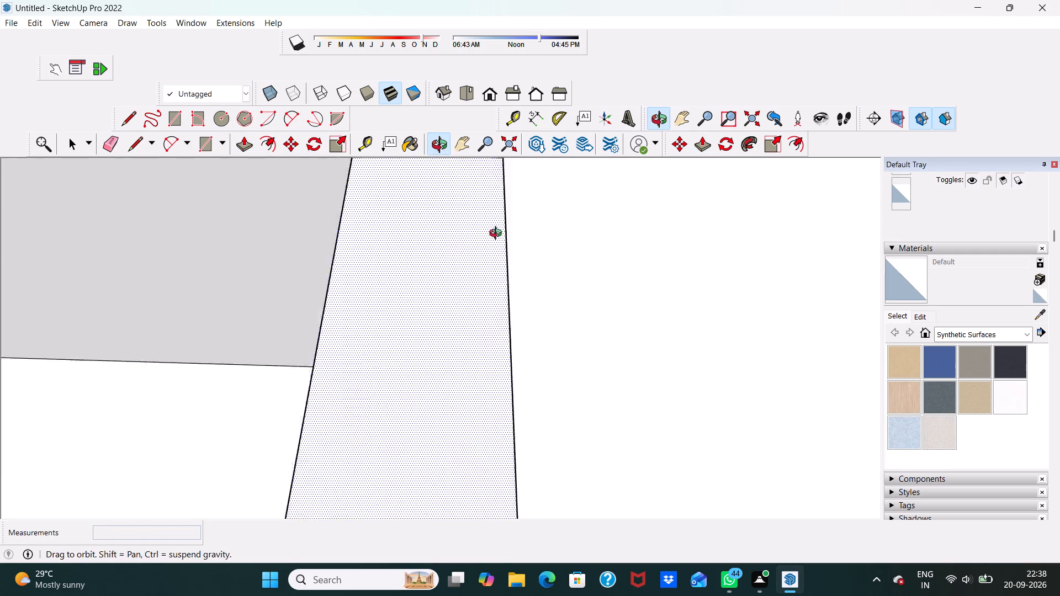
middle_click_drag(498, 235, 529, 227)
scroll(267, 324, "down", 4)
middle_click_drag(268, 336, 390, 260)
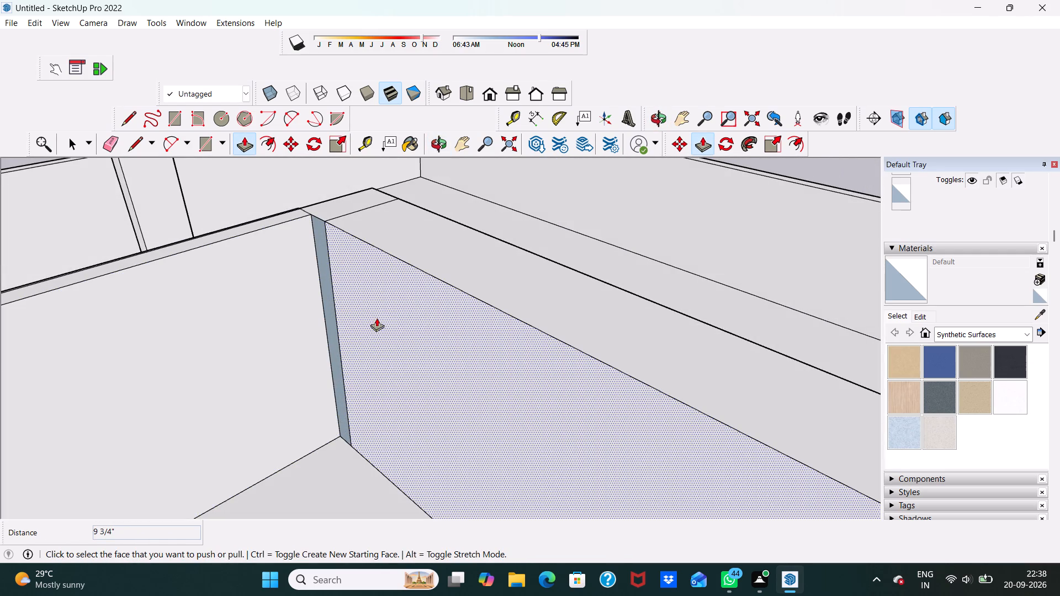
left_click_drag(384, 316, 403, 305)
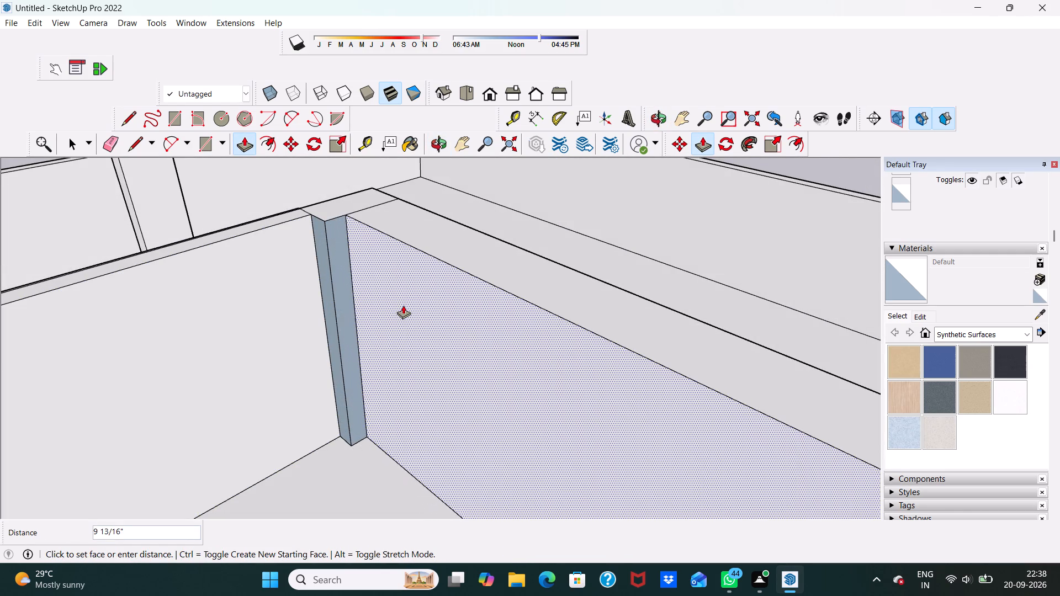
left_click_drag(403, 305, 426, 289)
Push the middle column's protruding room-side face back about 9 5/8" toward the plane of its thinned partition.
scroll(359, 290, "up", 3)
left_click_drag(358, 290, 351, 280)
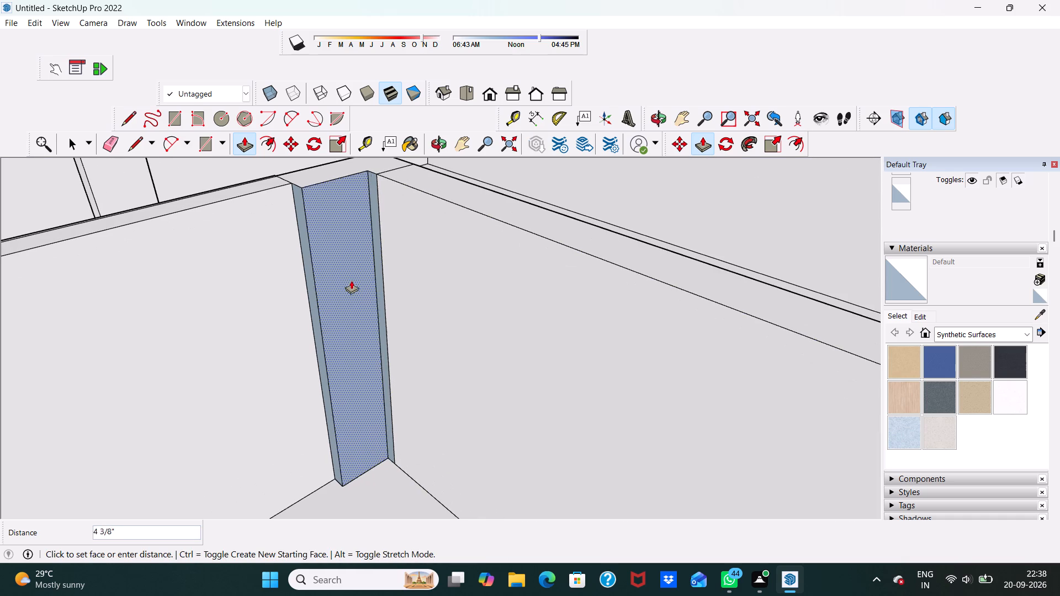
left_click_drag(351, 280, 346, 271)
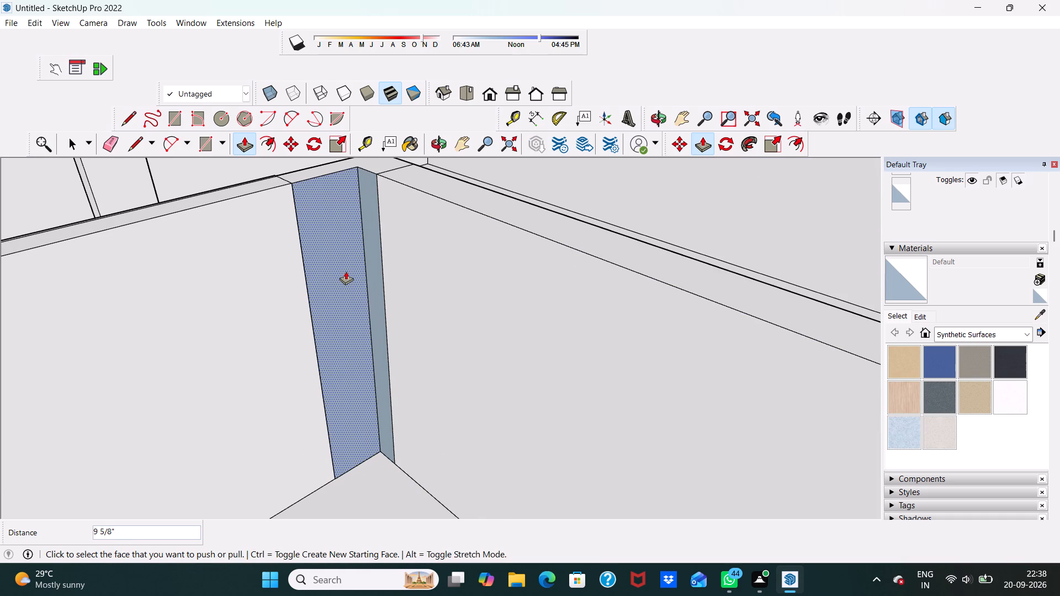
Push the room-side face of the end column's partition inward about 8 7/16" to thin the wall.
middle_click_drag(340, 271, 528, 286)
scroll(340, 271, "down", 1)
middle_click_drag(253, 291, 371, 293)
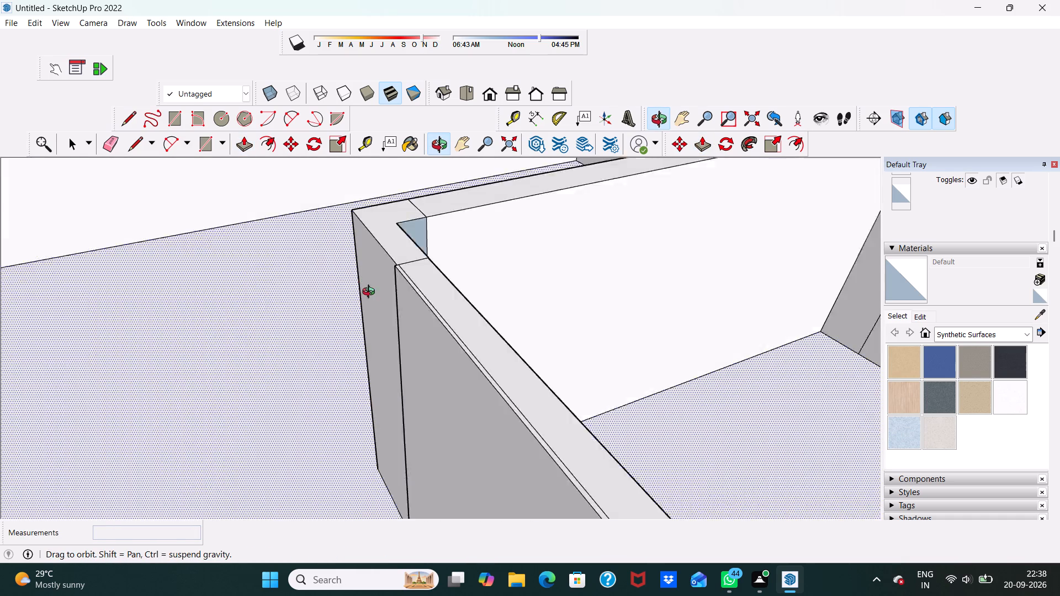
middle_click_drag(371, 293, 135, 291)
scroll(165, 280, "up", 4)
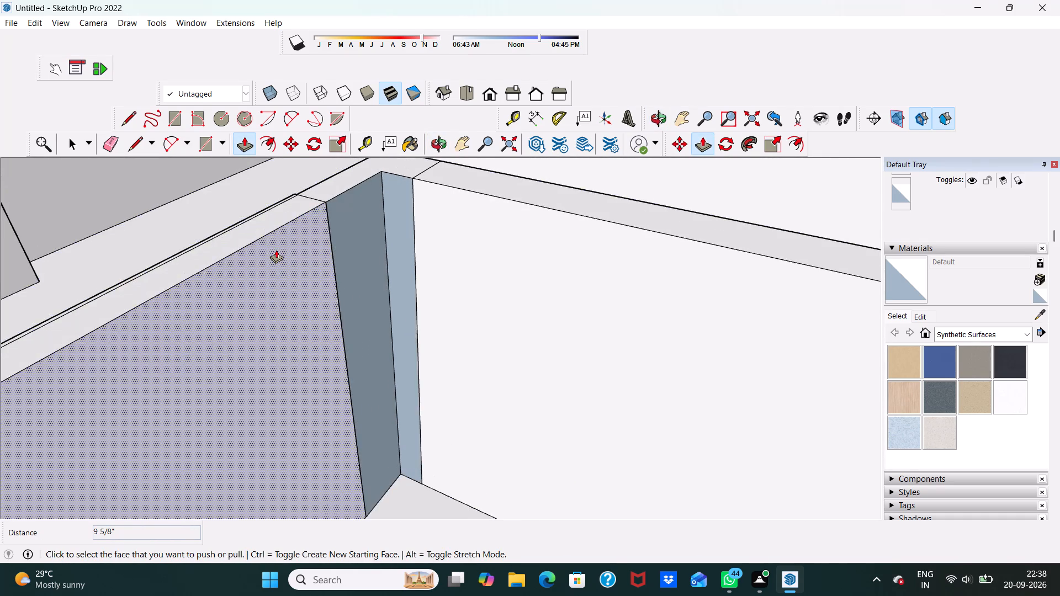
scroll(276, 249, "down", 6)
scroll(354, 281, "down", 11)
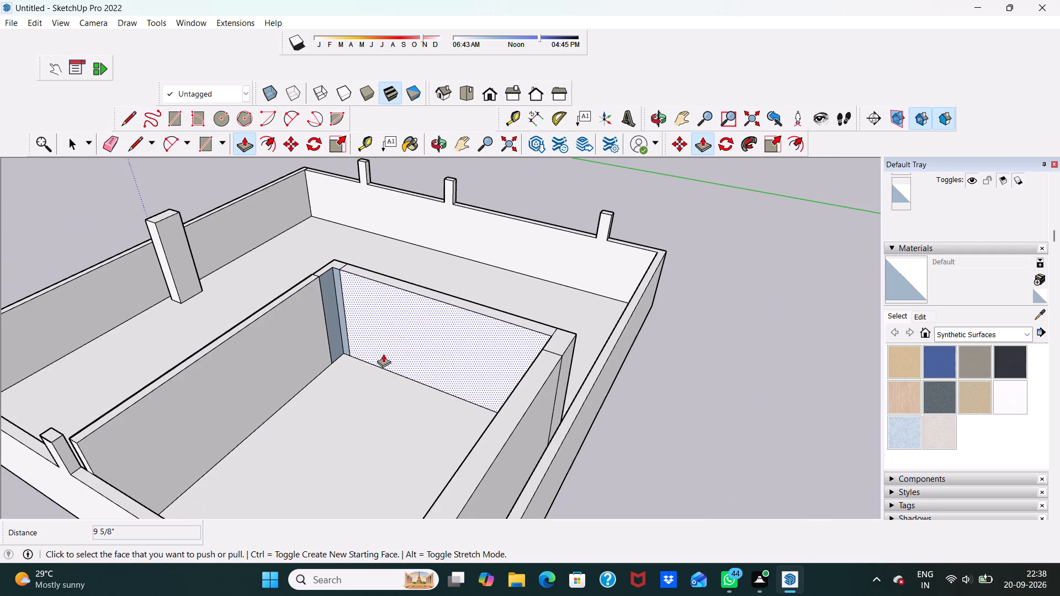
middle_click_drag(365, 359, 559, 347)
left_click_drag(642, 363, 643, 362)
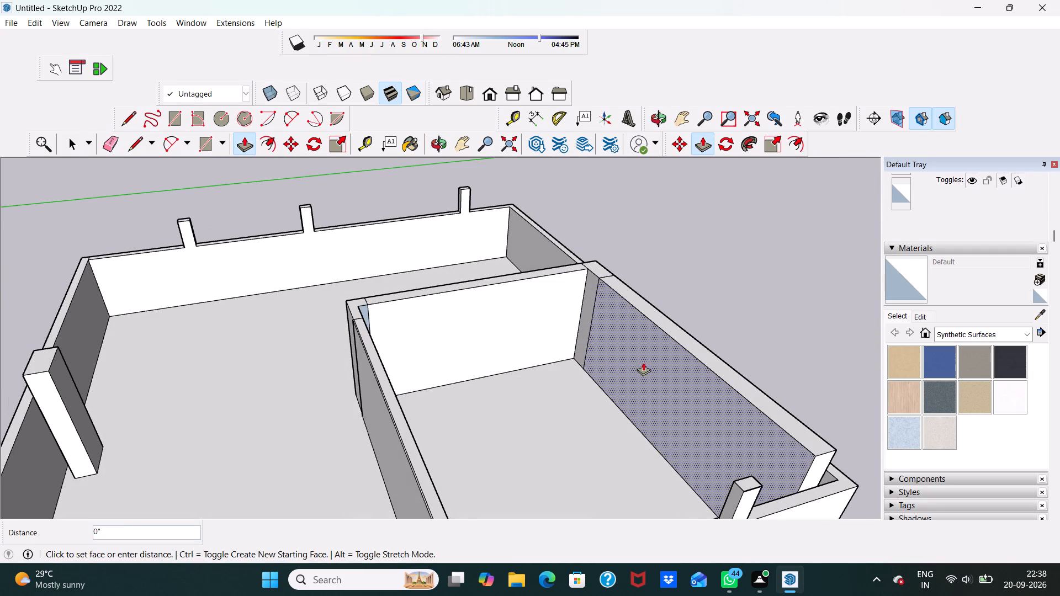
left_click_drag(643, 362, 643, 353)
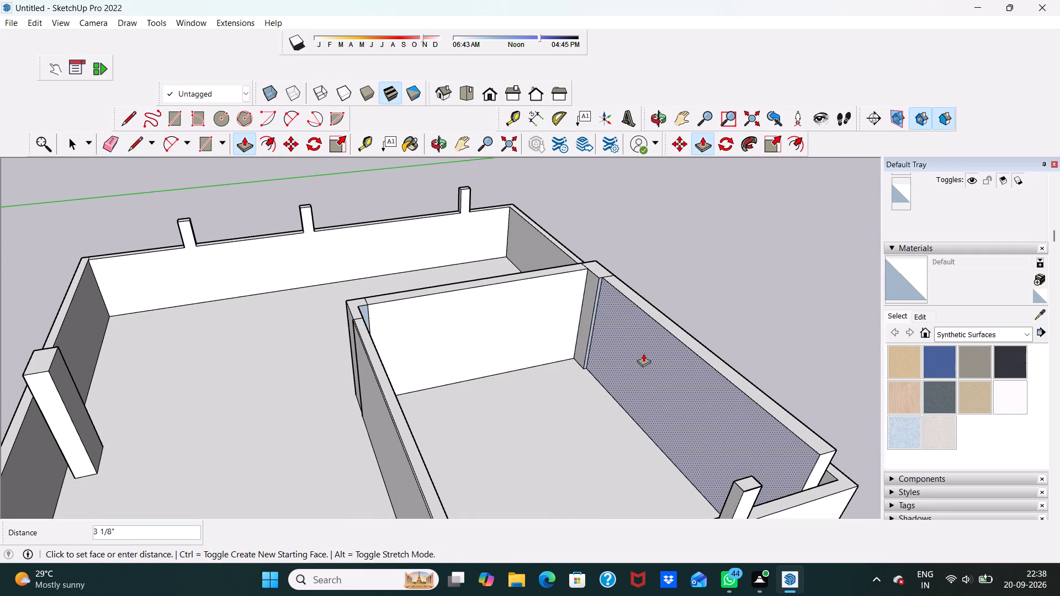
left_click_drag(643, 353, 647, 352)
Push the end column's room-side face in about 11 1/8" and bring it back out about 3 1/8" with Push/Pull.
scroll(558, 301, "up", 4)
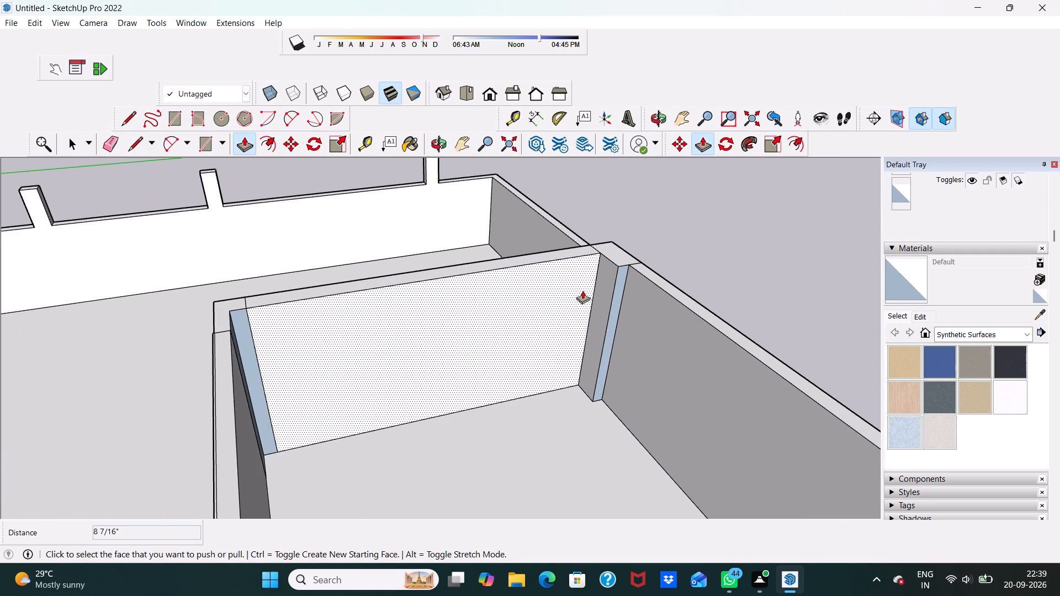
left_click_drag(597, 289, 602, 288)
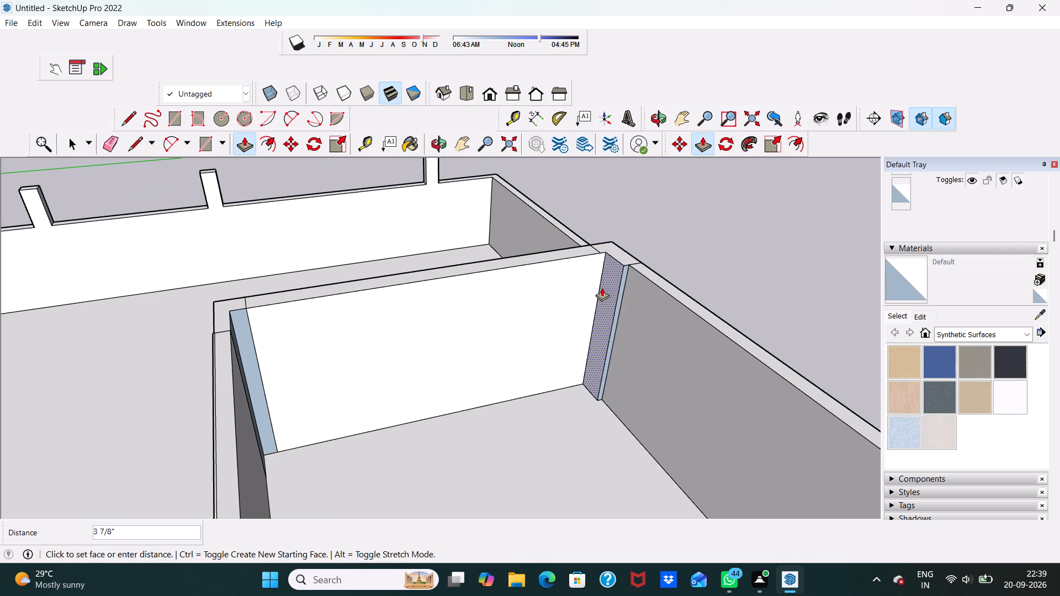
left_click_drag(602, 288, 609, 284)
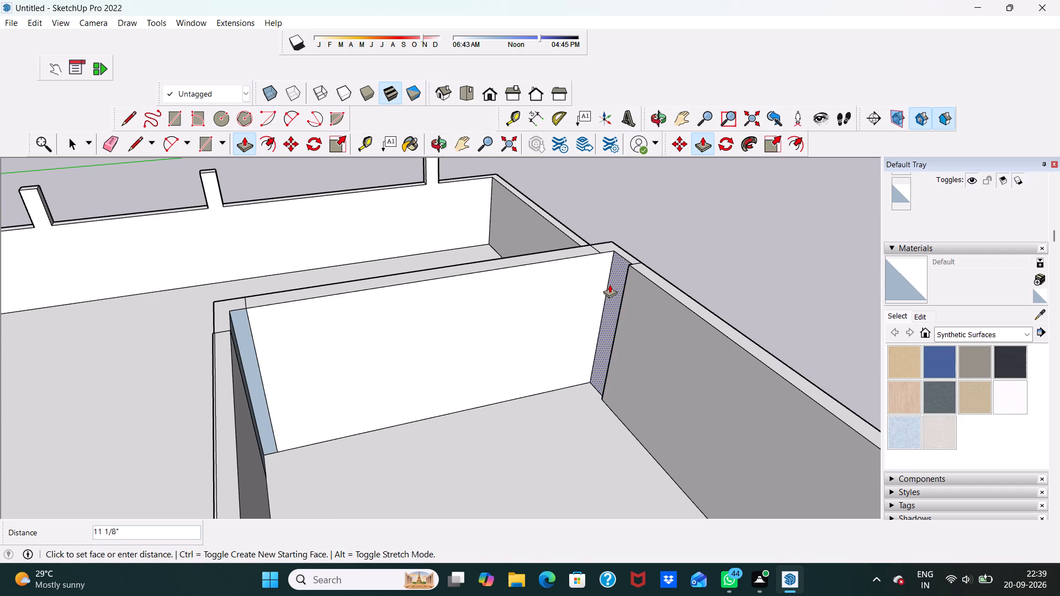
scroll(532, 294, "down", 5)
middle_click_drag(512, 298, 552, 360)
scroll(589, 299, "up", 5)
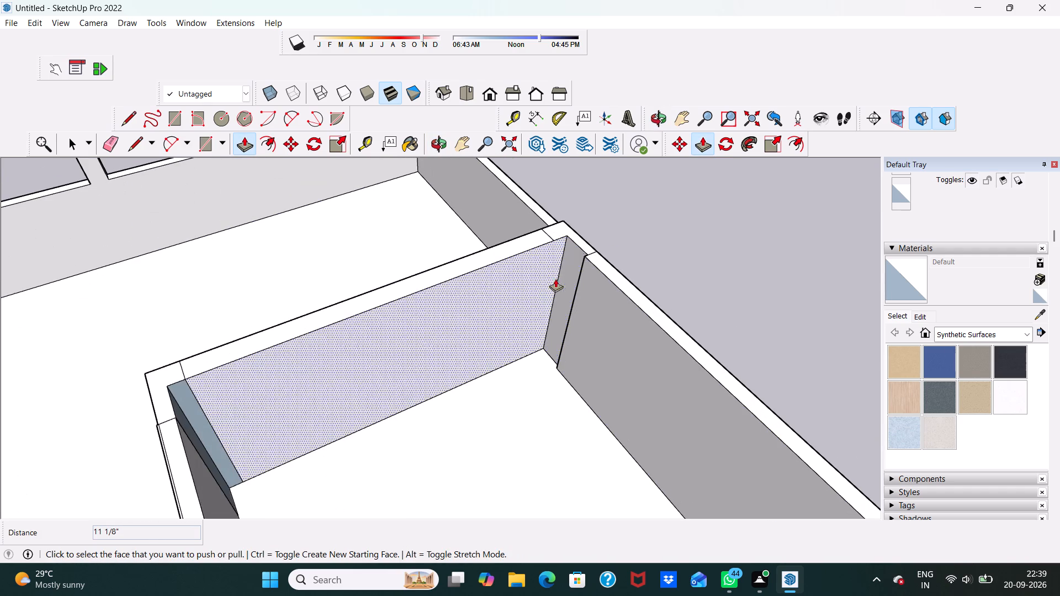
left_click(564, 272)
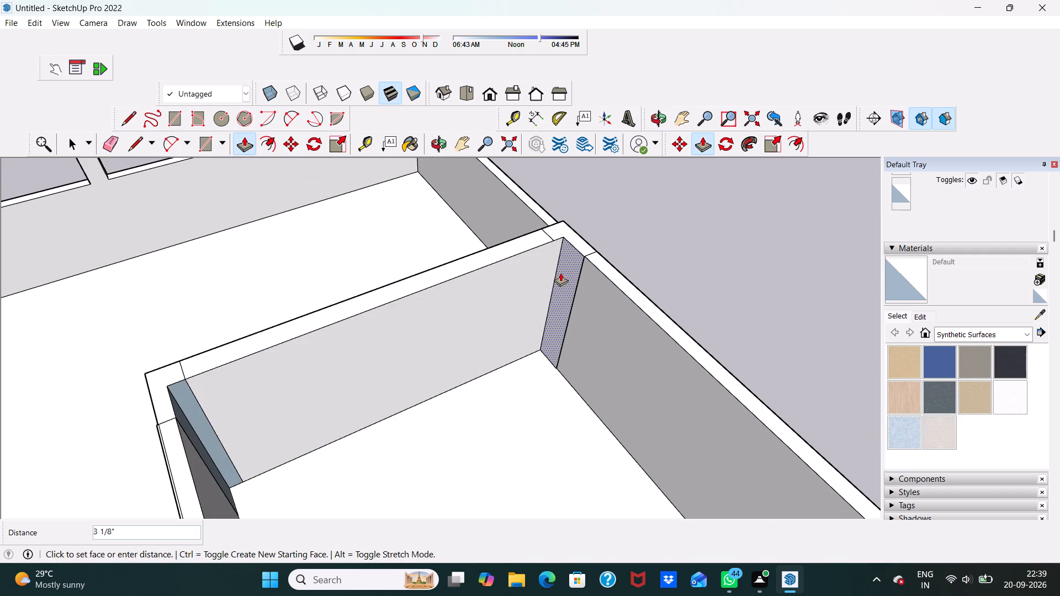
Adjust the room-side face of the end column's partition about 7/16" with Push/Pull to line up with the column face.
scroll(590, 283, "down", 2)
middle_click_drag(590, 285, 651, 323)
scroll(597, 273, "up", 7)
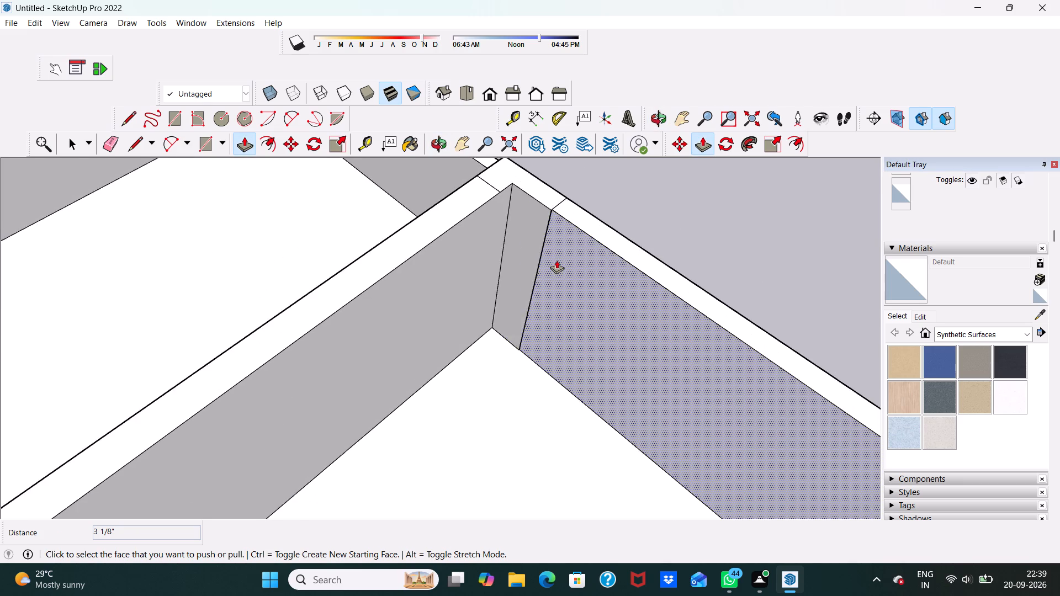
scroll(556, 260, "up", 10)
scroll(543, 249, "down", 7)
middle_click_drag(511, 312, 412, 363)
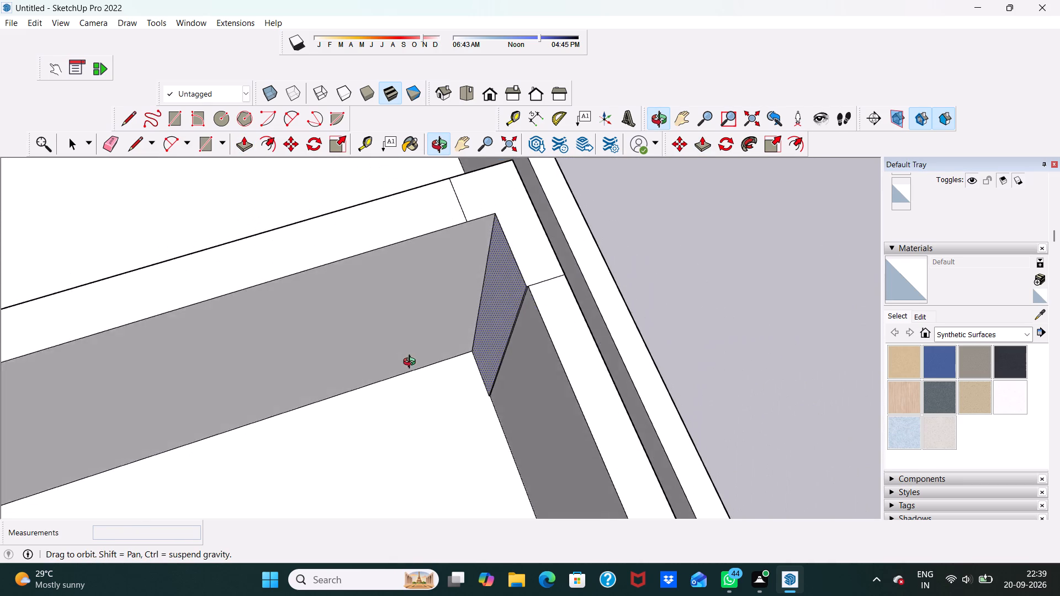
middle_click_drag(412, 363, 422, 361)
scroll(532, 337, "up", 5)
left_click(514, 317)
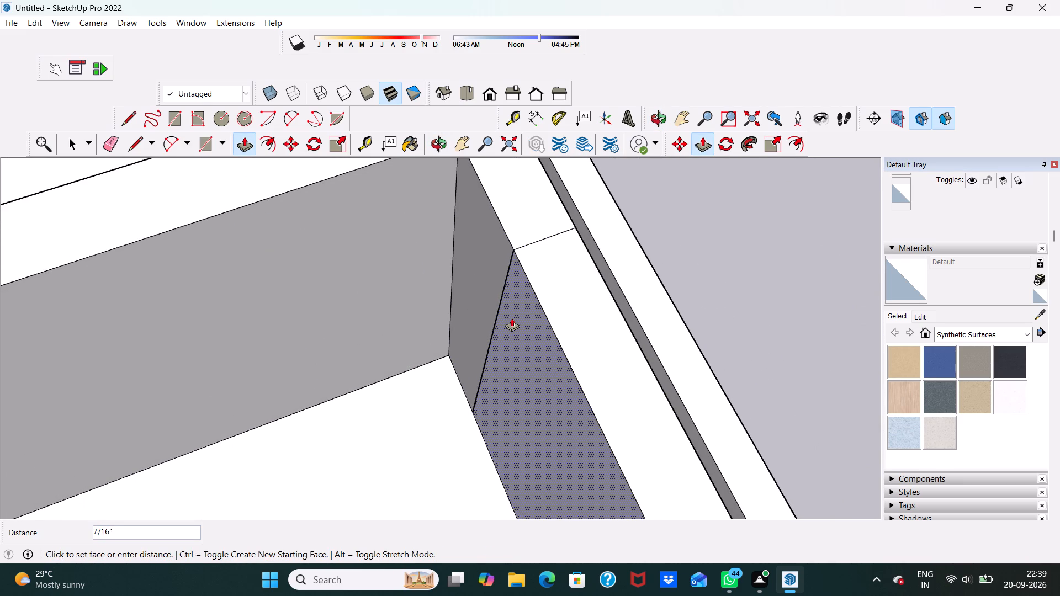
Create a new face about 3/16" off the middle column's room-side face beside the centre-line wall with Push/Pull.
middle_click_drag(471, 331, 549, 295)
scroll(526, 273, "up", 4)
scroll(521, 274, "down", 7)
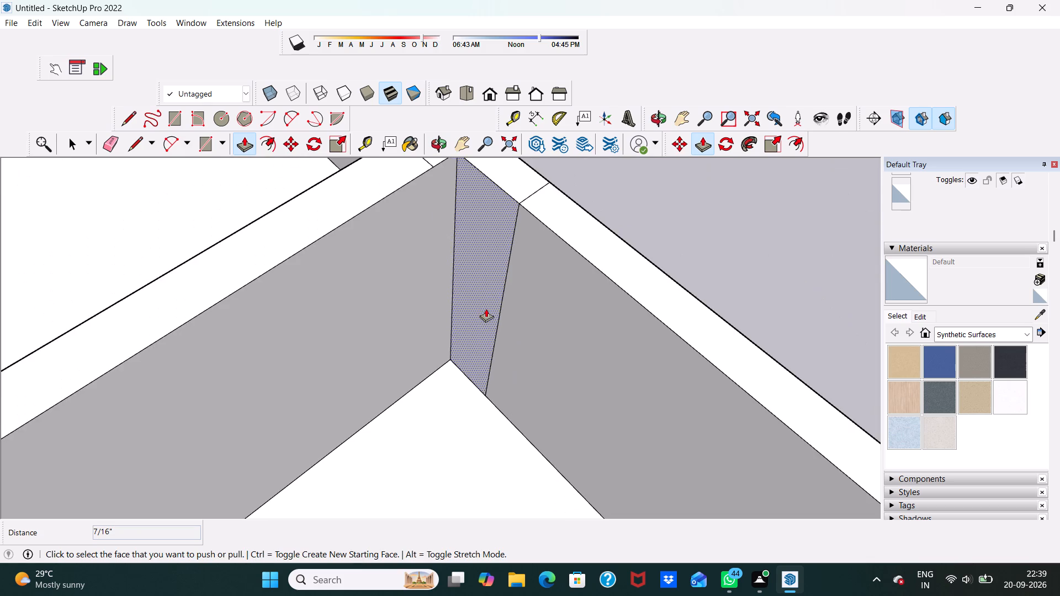
middle_click_drag(486, 309, 391, 236)
scroll(389, 233, "up", 1)
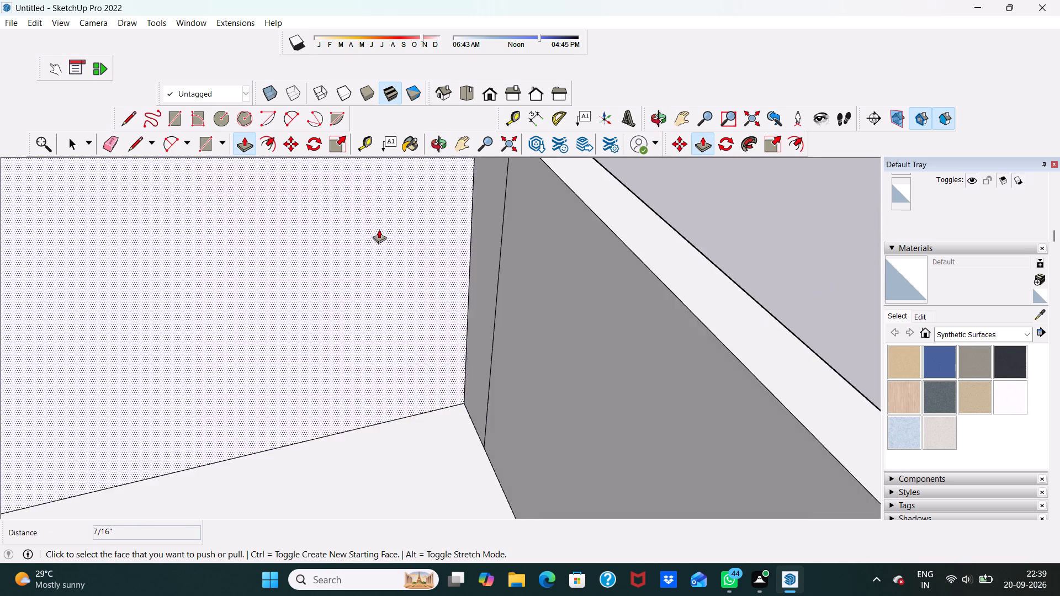
scroll(372, 235, "down", 16)
scroll(141, 333, "up", 7)
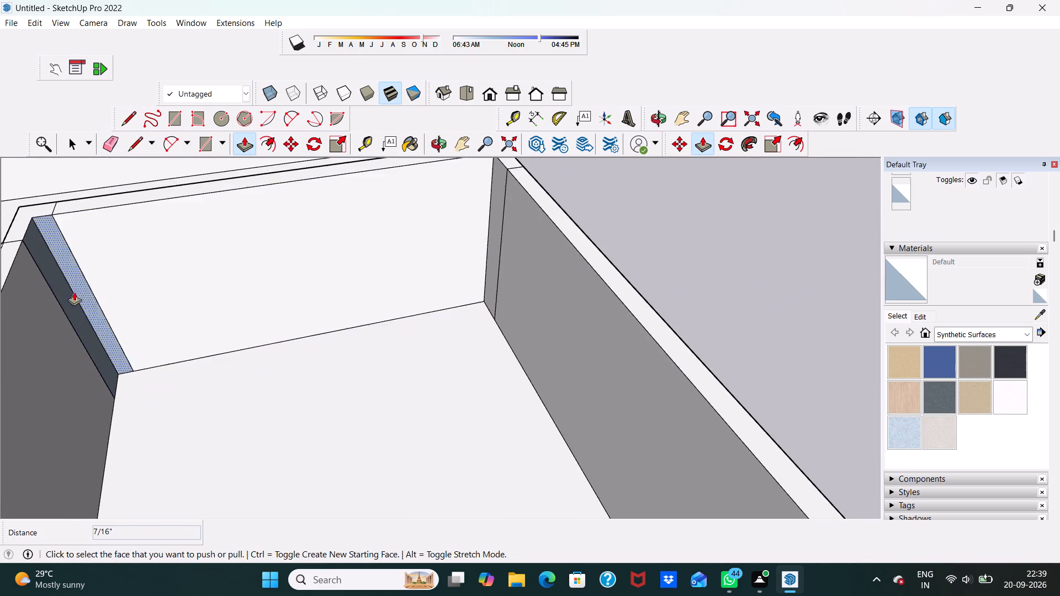
scroll(70, 291, "up", 5)
scroll(66, 285, "down", 4)
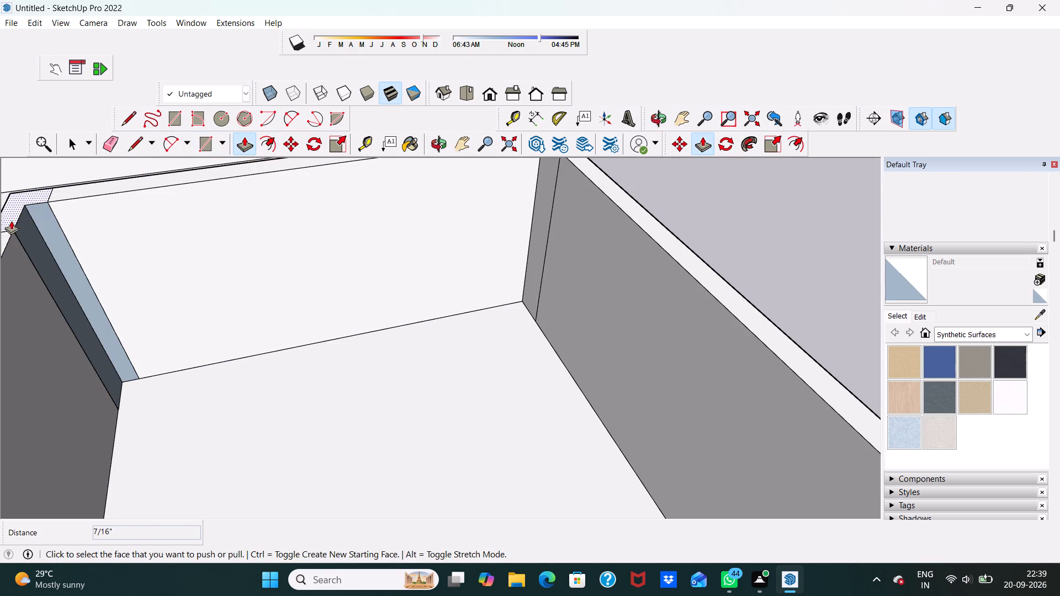
left_click(40, 216)
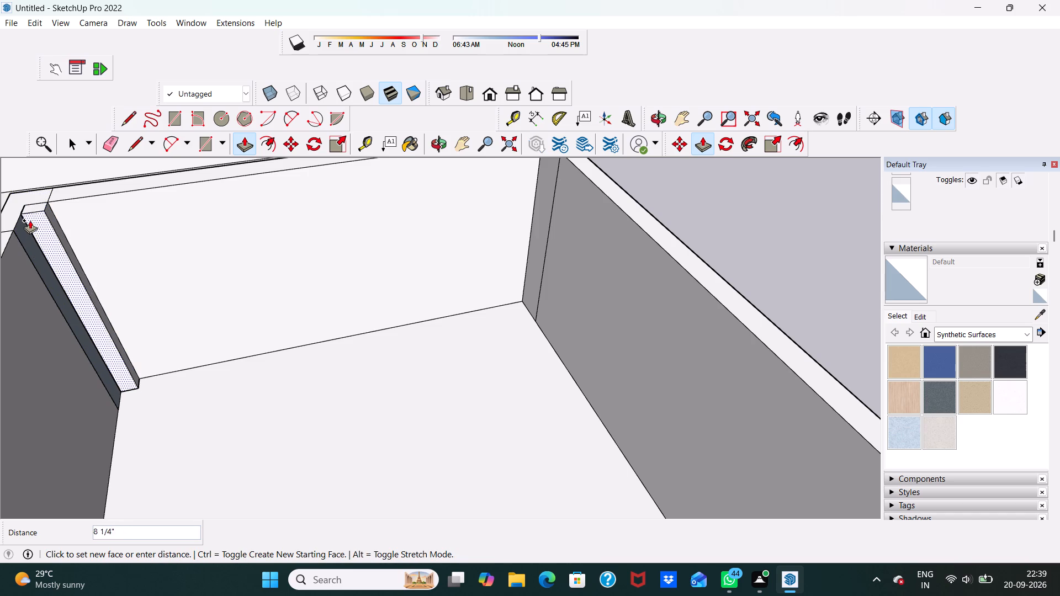
scroll(30, 220, "up", 11)
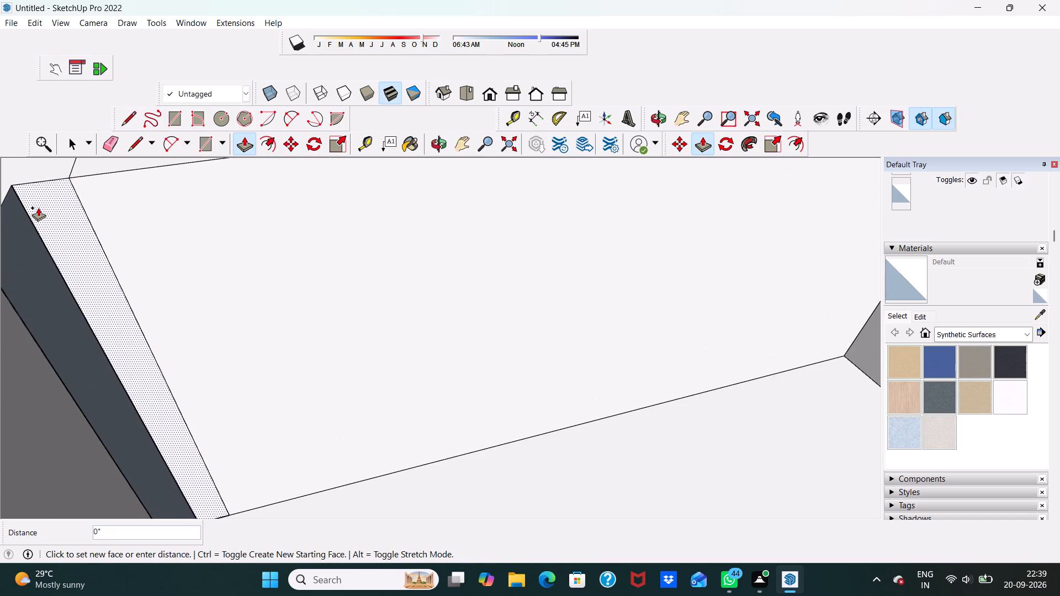
left_click(38, 207)
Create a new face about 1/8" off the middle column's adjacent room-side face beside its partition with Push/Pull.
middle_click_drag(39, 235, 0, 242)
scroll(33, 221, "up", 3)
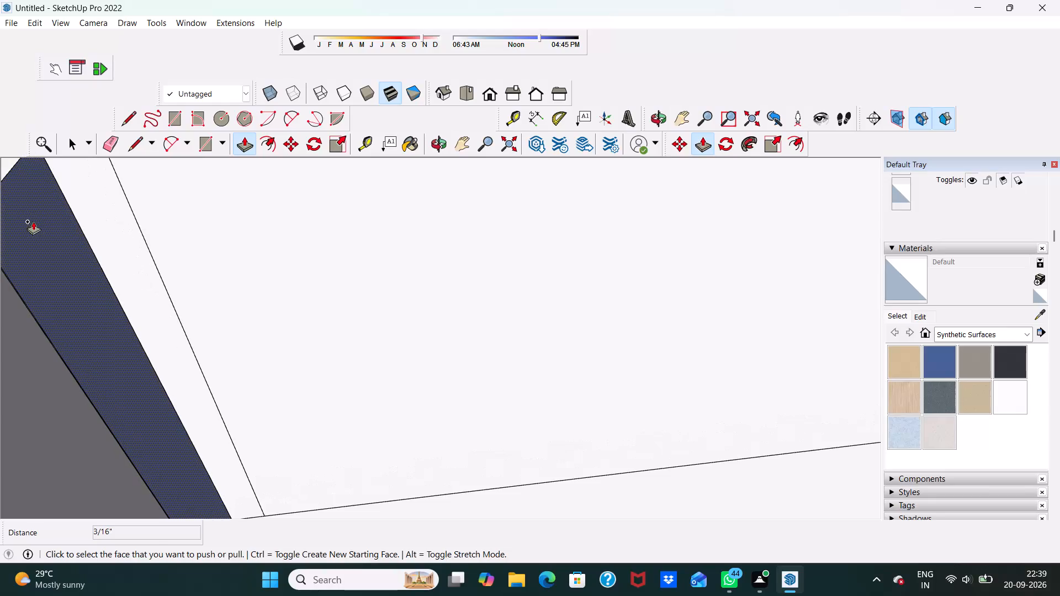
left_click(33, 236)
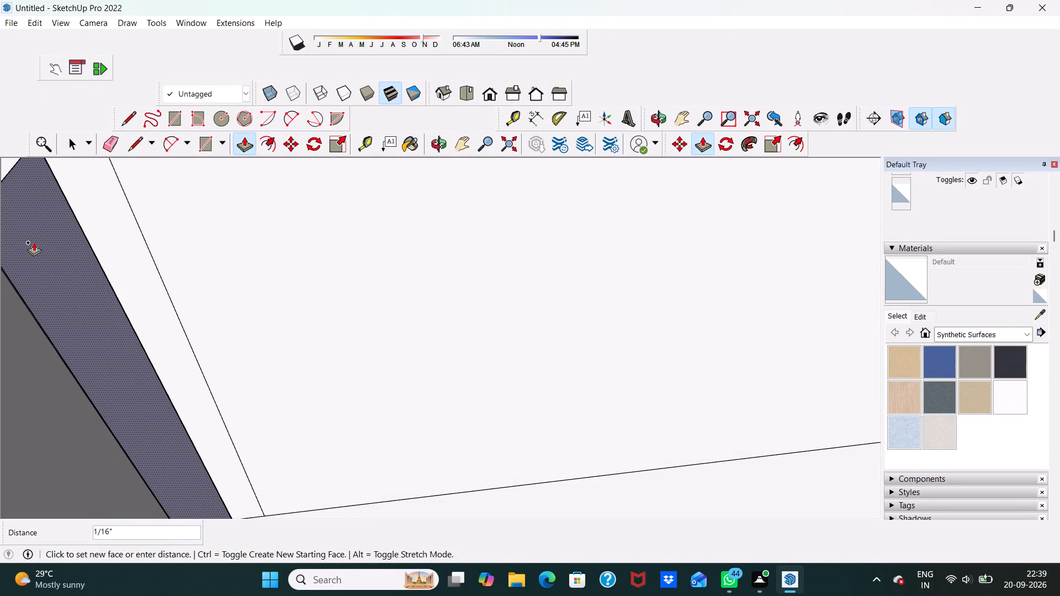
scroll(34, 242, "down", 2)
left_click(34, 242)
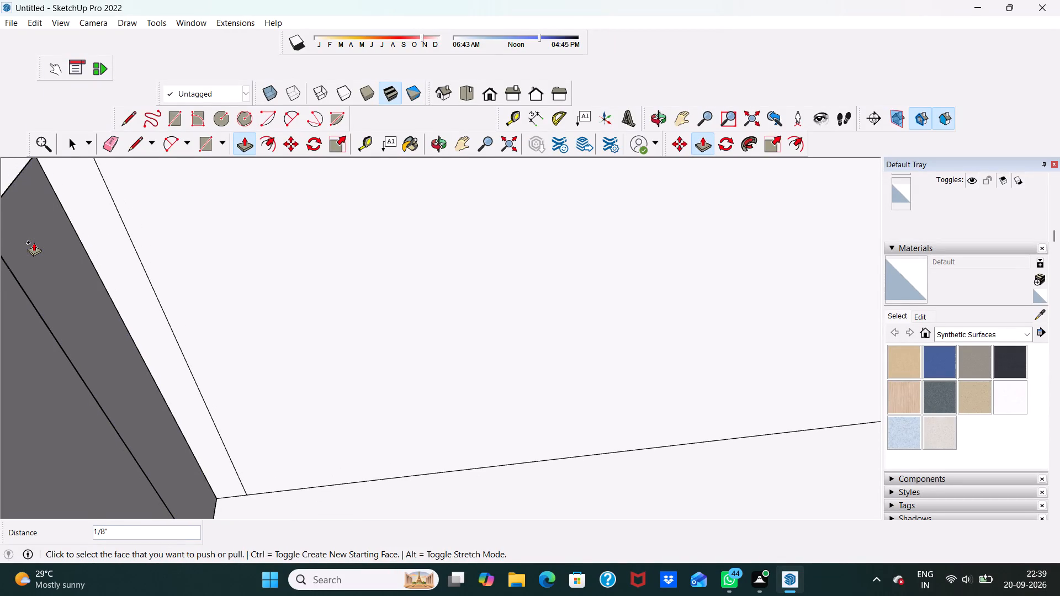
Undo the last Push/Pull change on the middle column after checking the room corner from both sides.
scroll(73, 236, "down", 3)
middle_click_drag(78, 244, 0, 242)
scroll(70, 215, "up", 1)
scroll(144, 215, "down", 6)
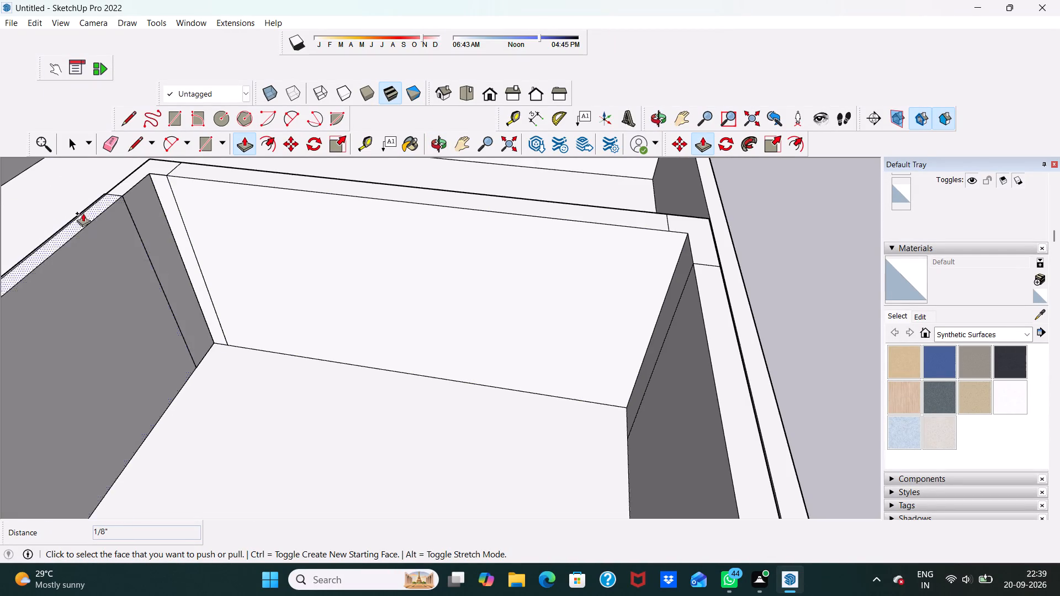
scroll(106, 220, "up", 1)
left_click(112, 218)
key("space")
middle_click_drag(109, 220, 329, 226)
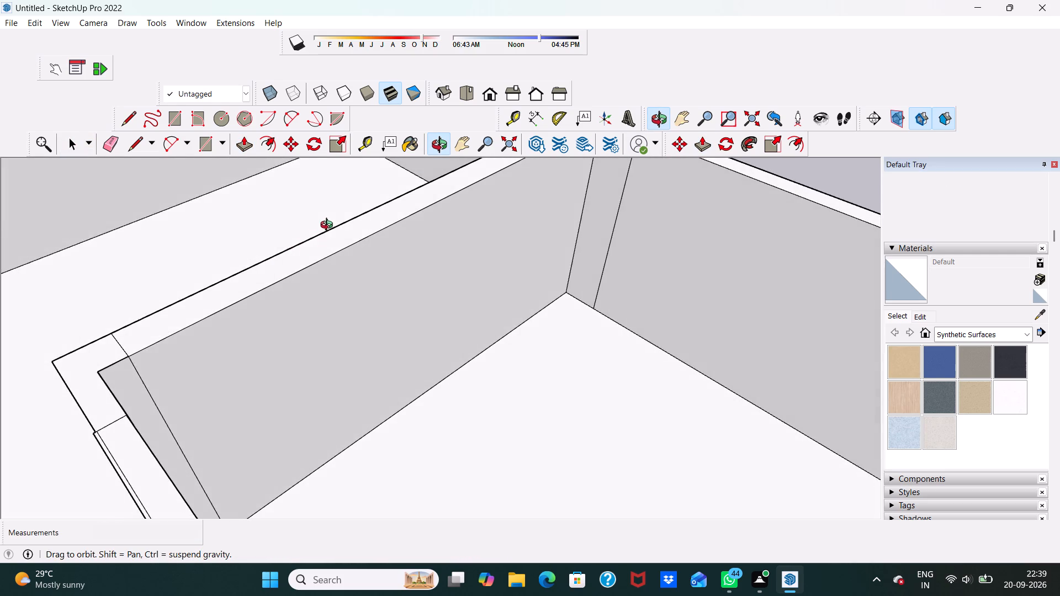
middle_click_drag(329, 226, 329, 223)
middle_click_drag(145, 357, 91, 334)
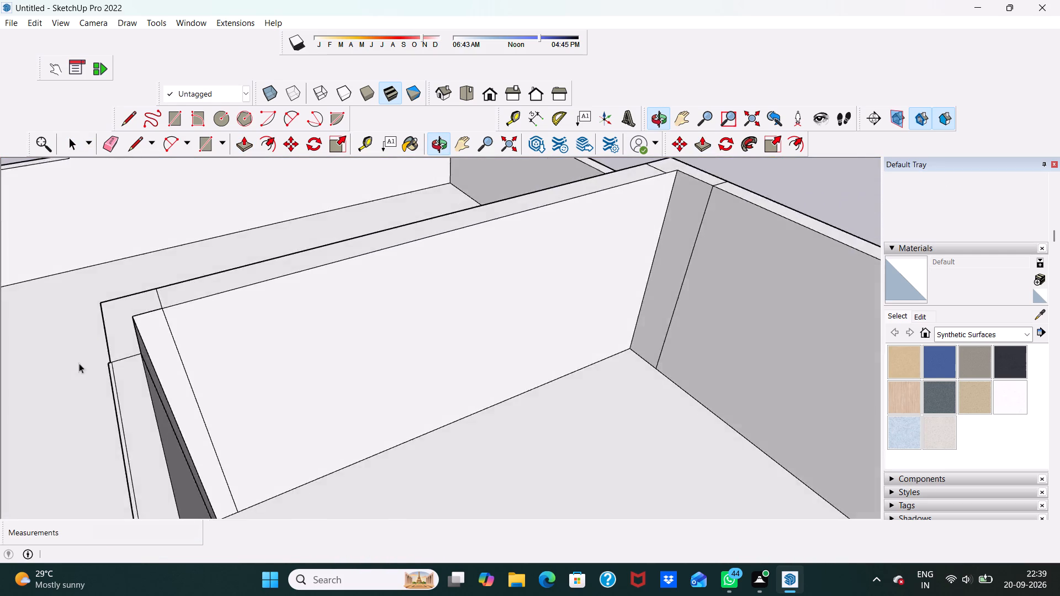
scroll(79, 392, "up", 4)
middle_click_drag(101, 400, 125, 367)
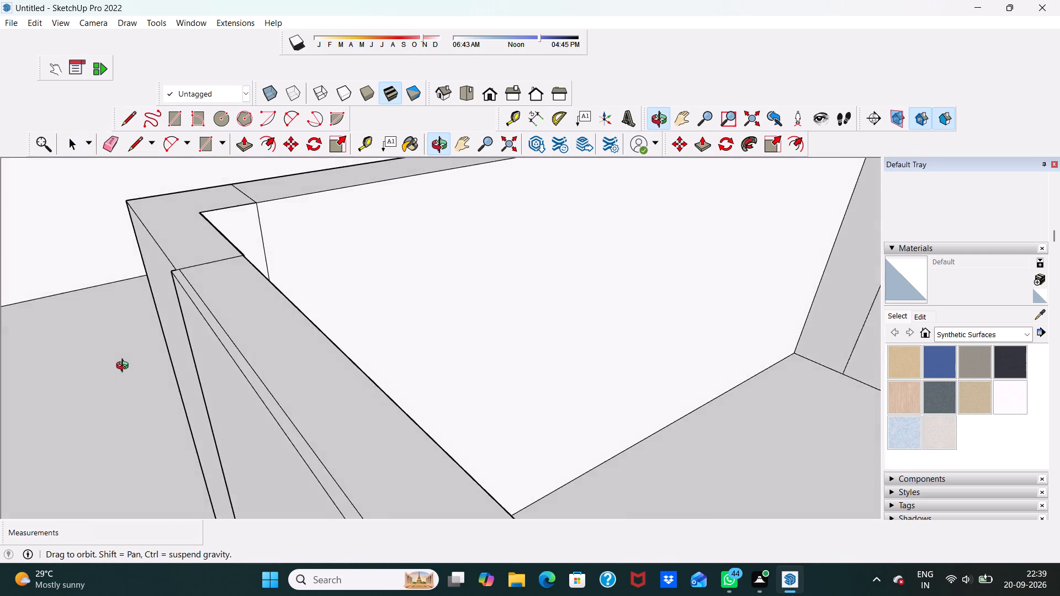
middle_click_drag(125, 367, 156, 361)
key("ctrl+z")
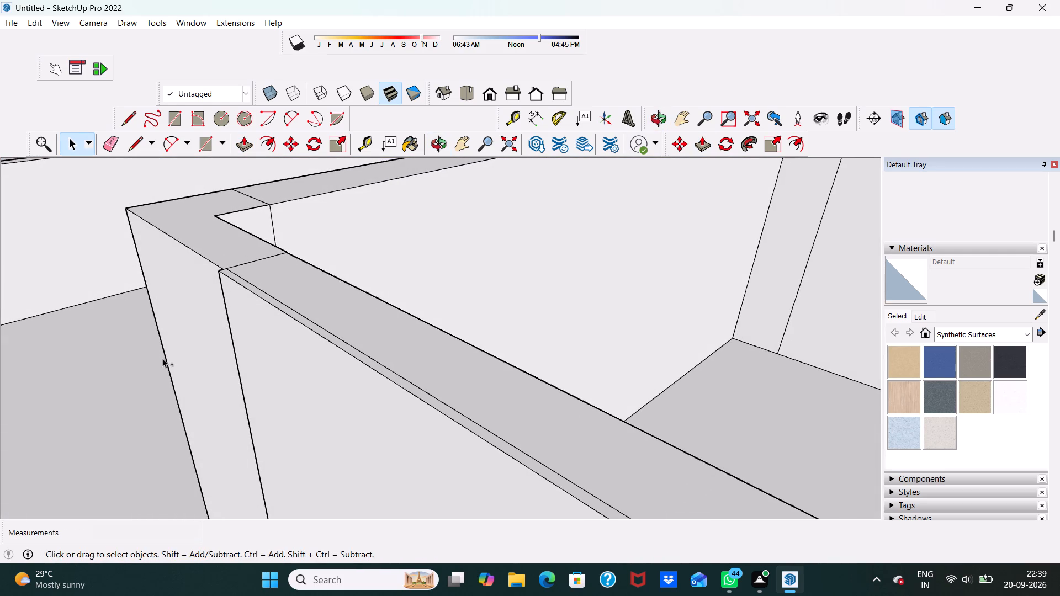
Adjust the middle column's room-side face about 5/16" with Push/Pull.
scroll(367, 332, "down", 1)
middle_click_drag(367, 329, 2, 328)
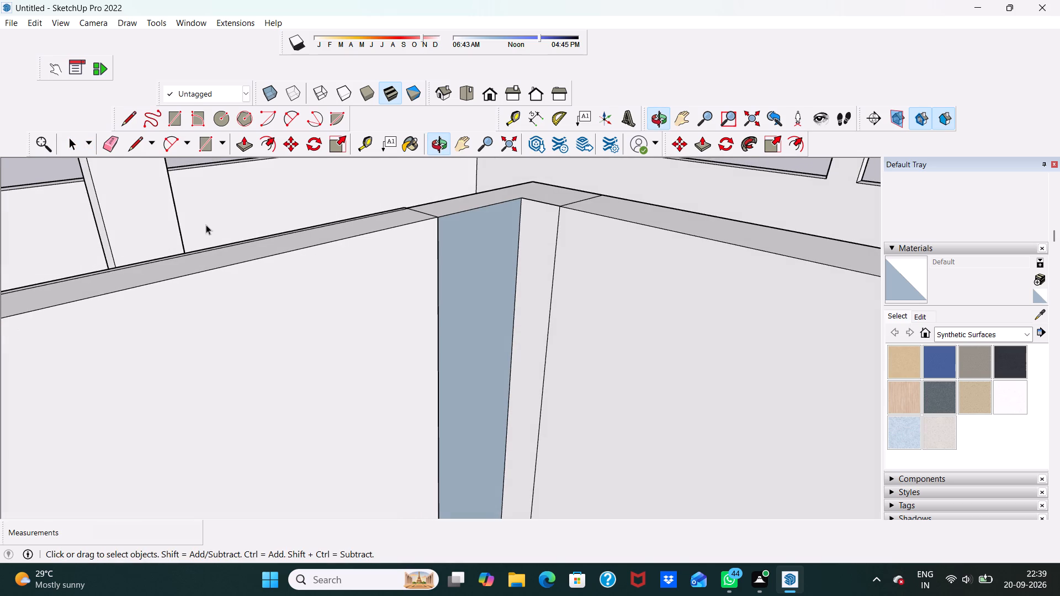
left_click(242, 142)
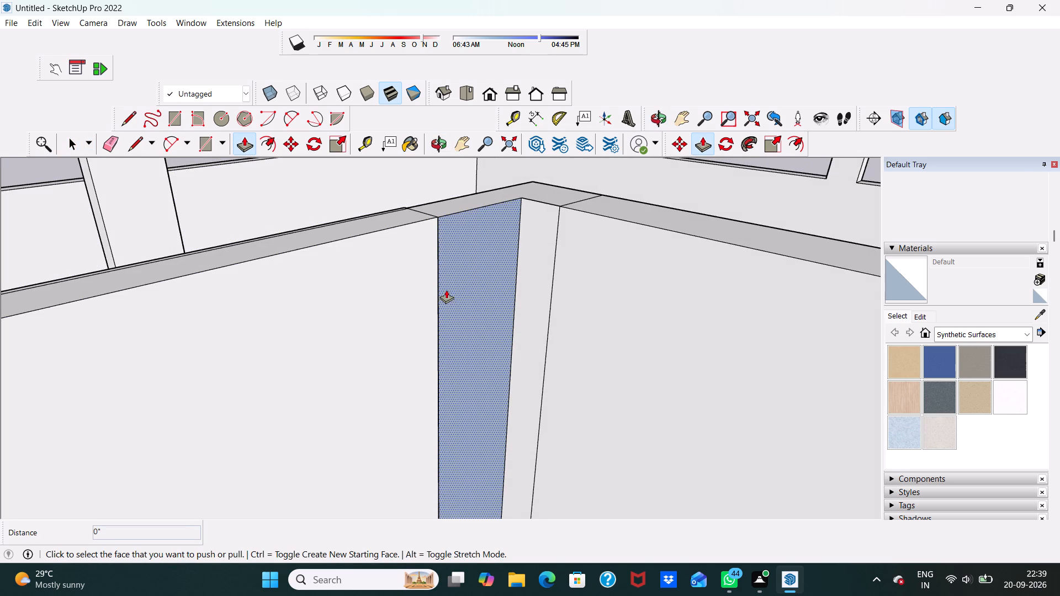
left_click(463, 290)
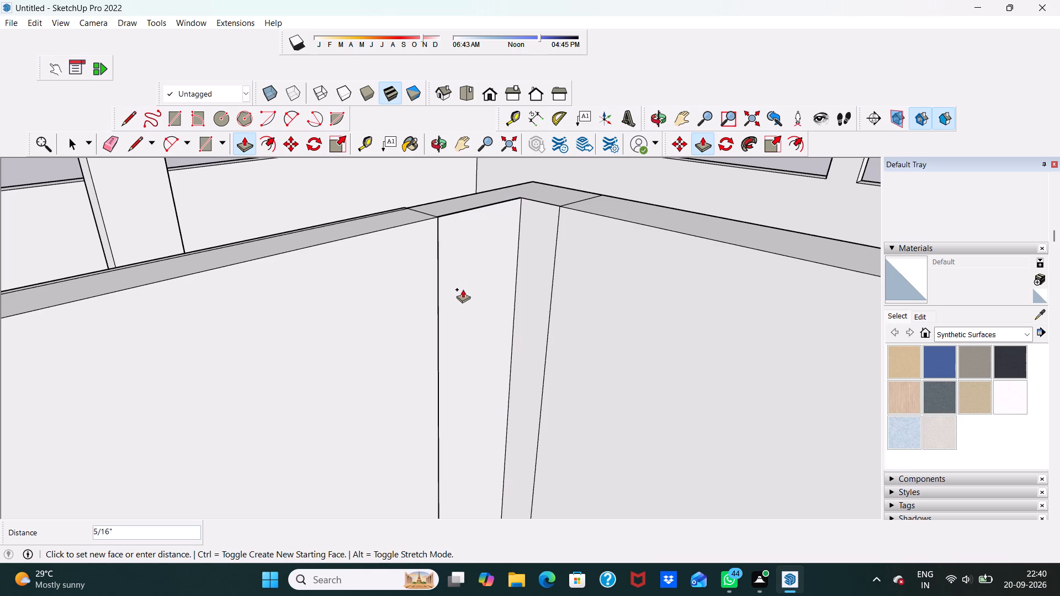
left_click(463, 289)
scroll(440, 291, "down", 1)
middle_click_drag(440, 291, 597, 303)
key("space")
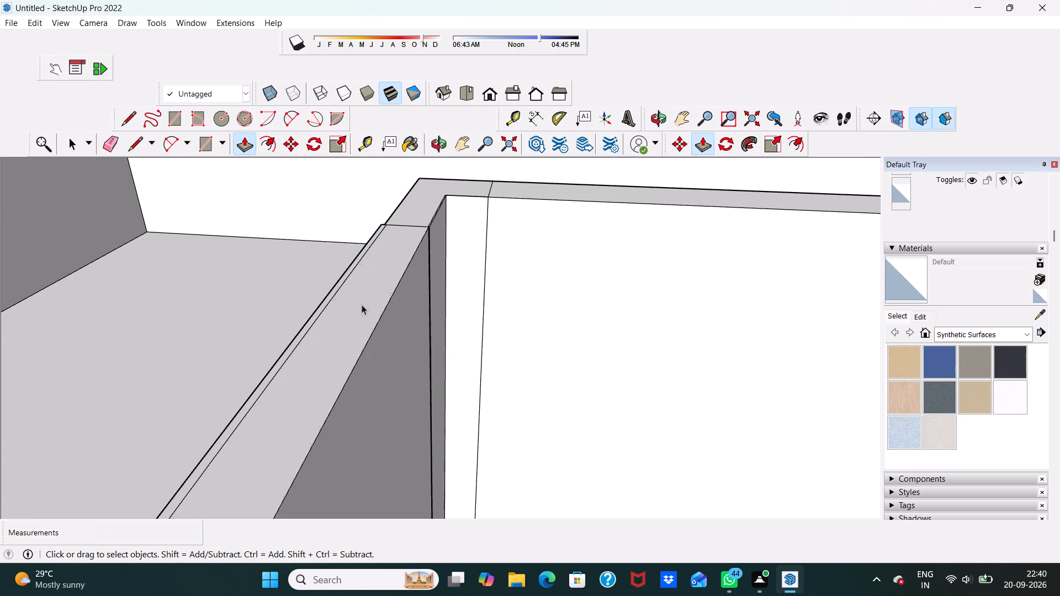
Push the outer face of the middle column's partition inward 1" with Push/Pull.
left_click(241, 141)
middle_click_drag(250, 276, 436, 276)
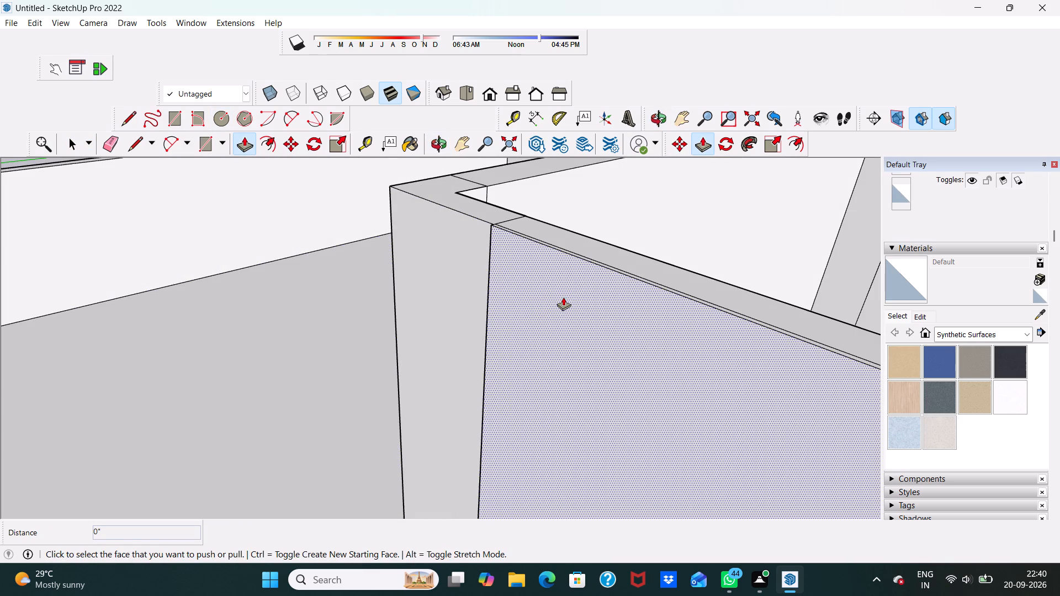
left_click_drag(563, 296, 571, 291)
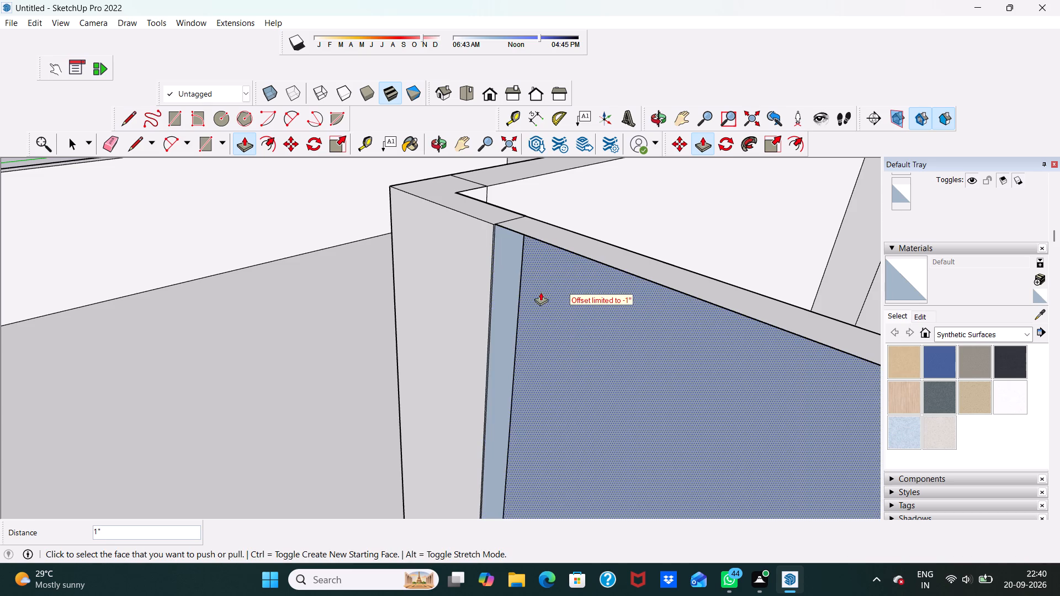
middle_click_drag(542, 292, 622, 273)
Pull the recessed partition face out about 8 13/16" to sit flush with the middle column's outer face.
scroll(573, 276, "up", 3)
scroll(570, 275, "down", 4)
scroll(491, 284, "down", 1)
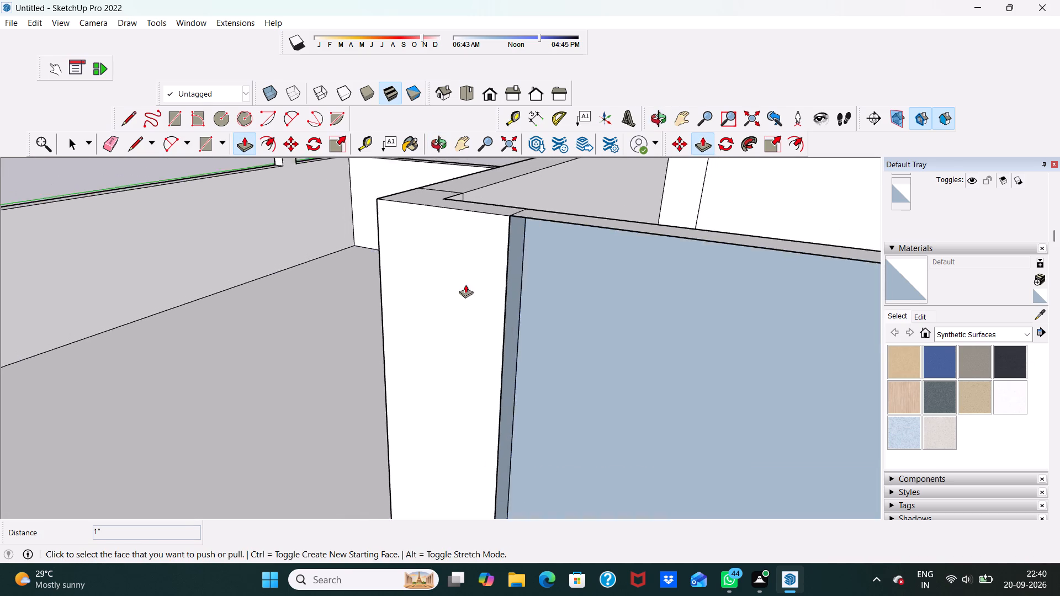
scroll(465, 284, "down", 9)
middle_click_drag(407, 354, 486, 341)
scroll(501, 328, "up", 4)
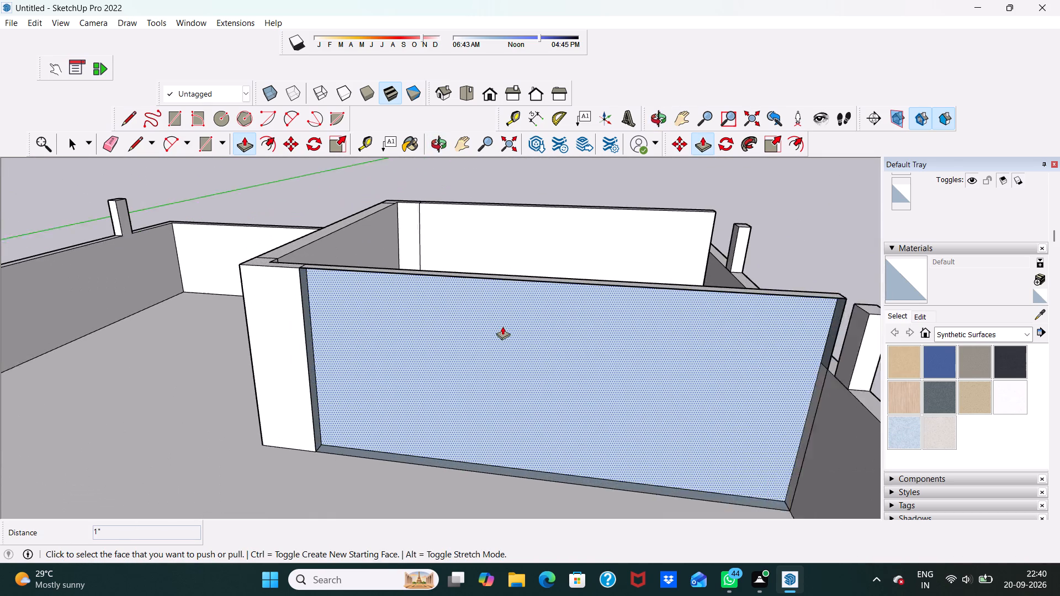
scroll(502, 326, "up", 2)
left_click(481, 327)
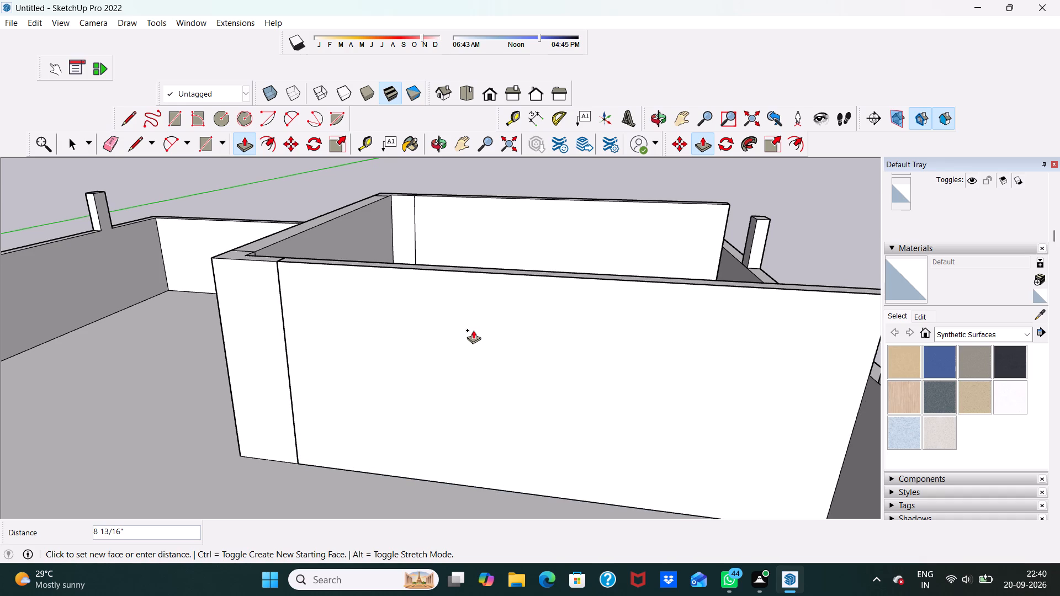
left_click(473, 330)
Examine the corner room's partitions and column joints from inside and outside the room.
middle_click_drag(400, 321, 496, 347)
scroll(433, 344, "up", 8)
scroll(378, 324, "down", 1)
middle_click_drag(369, 329, 117, 368)
scroll(117, 368, "down", 1)
scroll(125, 357, "up", 2)
scroll(242, 301, "down", 10)
middle_click_drag(440, 345, 184, 361)
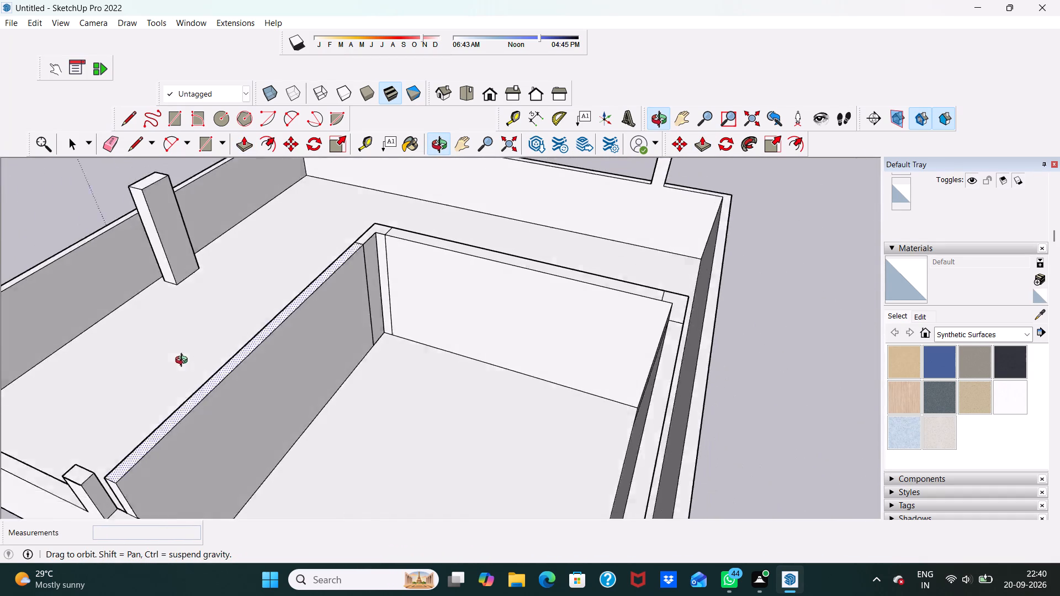
middle_click_drag(184, 361, 82, 301)
scroll(82, 301, "up", 4)
scroll(78, 299, "down", 4)
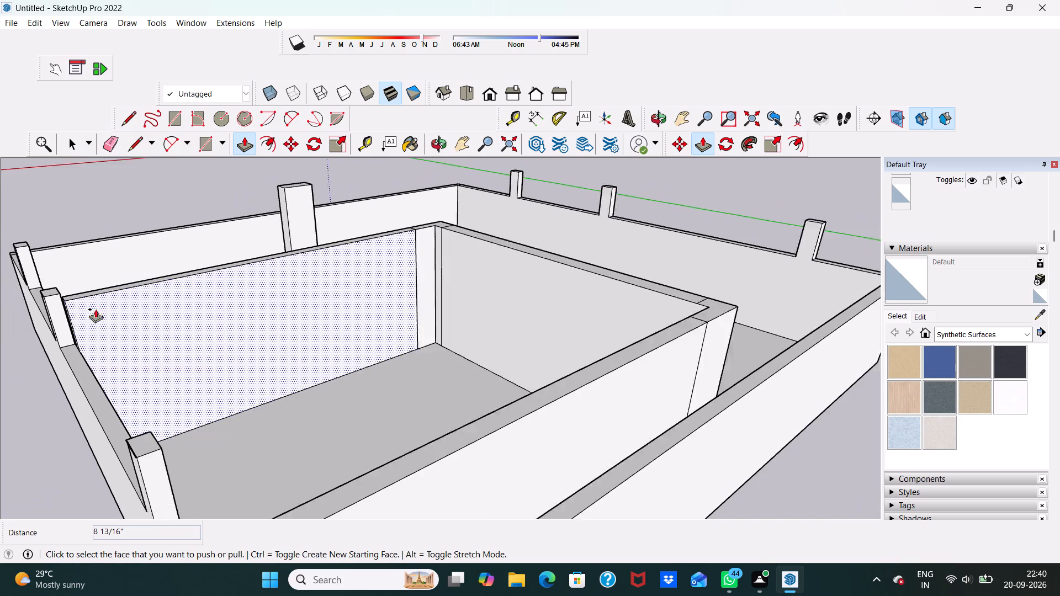
scroll(328, 321, "down", 1)
middle_click_drag(365, 356, 439, 367)
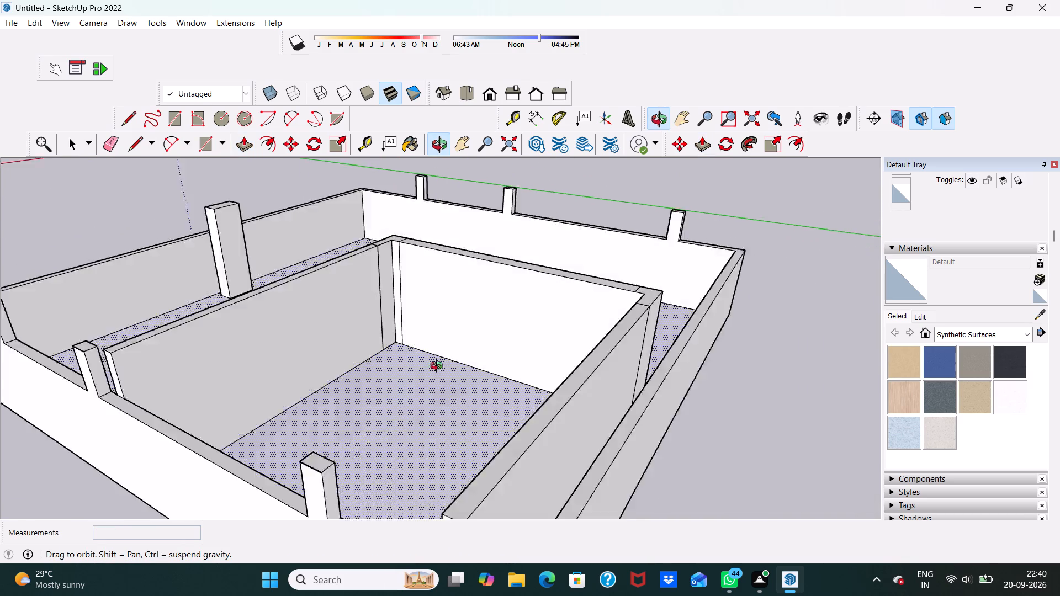
middle_click_drag(439, 367, 555, 375)
scroll(287, 308, "down", 5)
middle_click_drag(433, 327, 574, 343)
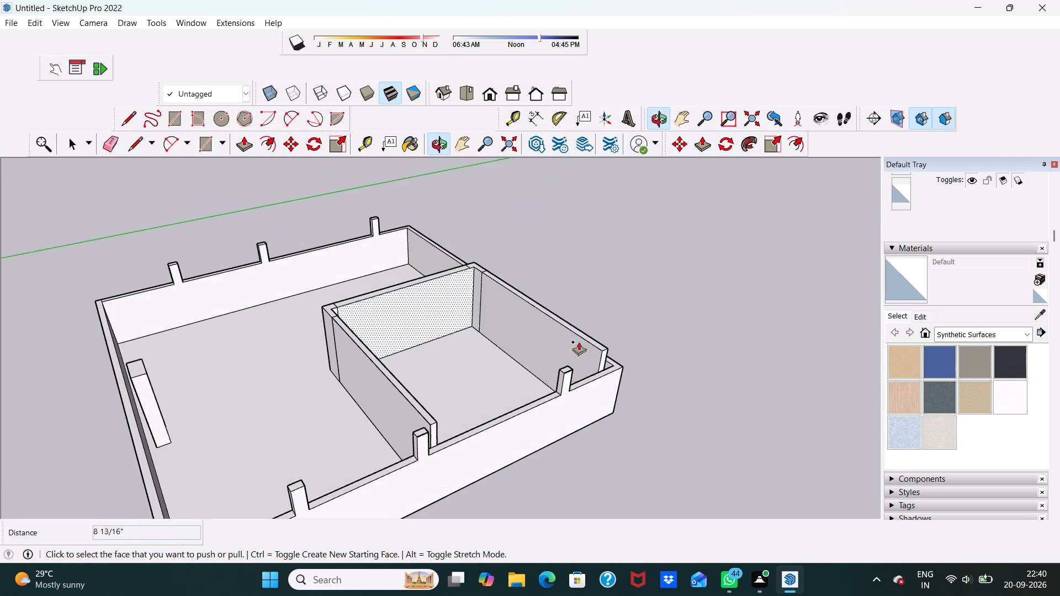
scroll(540, 308, "up", 5)
scroll(419, 269, "up", 3)
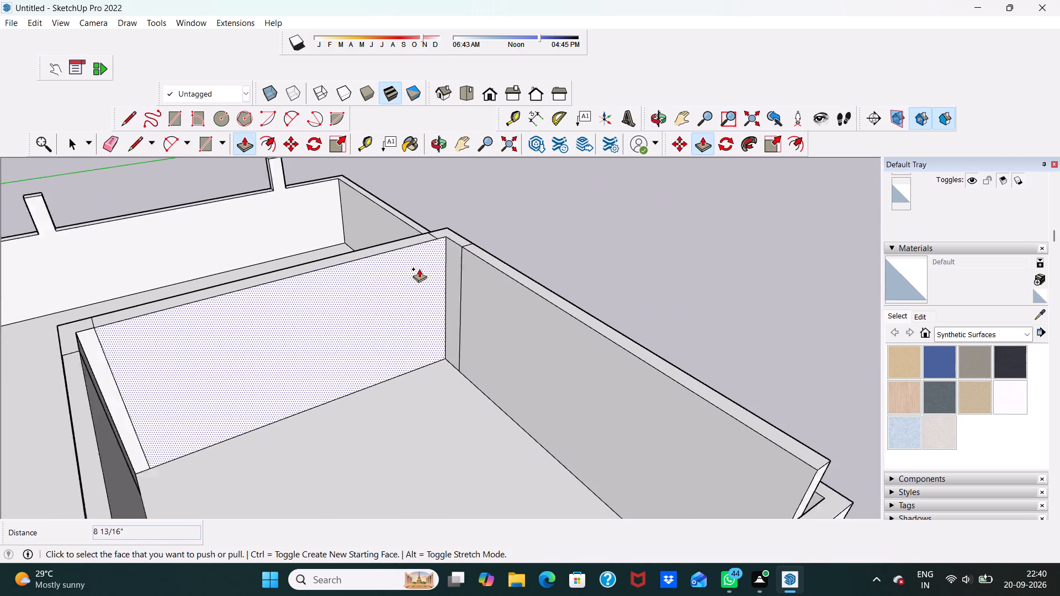
scroll(419, 269, "up", 8)
scroll(414, 241, "down", 7)
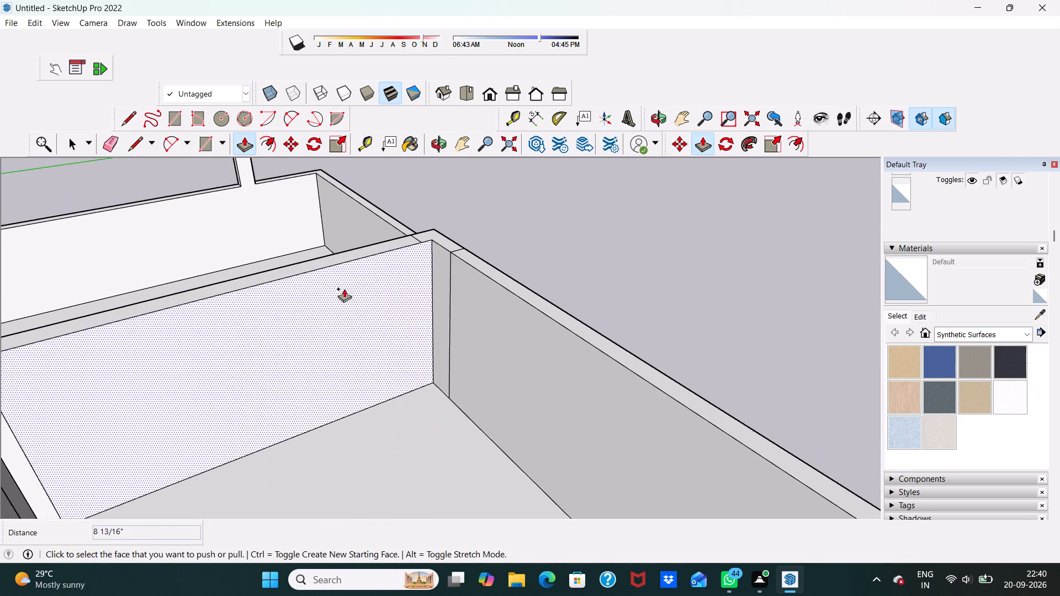
scroll(291, 263, "up", 1)
scroll(291, 265, "down", 7)
middle_click_drag(453, 329, 141, 331)
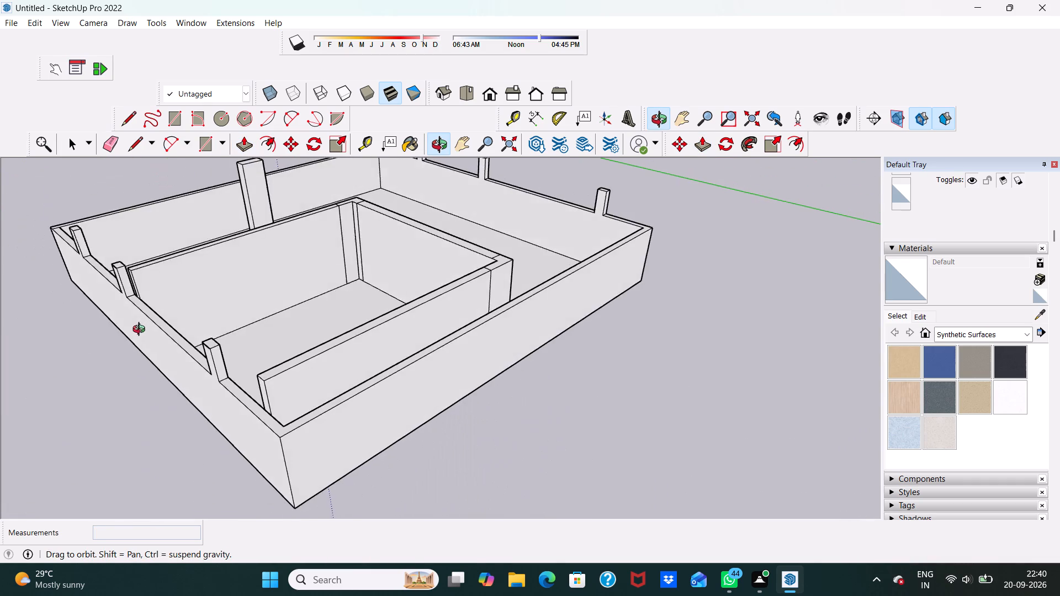
middle_click_drag(141, 331, 125, 329)
middle_click_drag(266, 331, 128, 302)
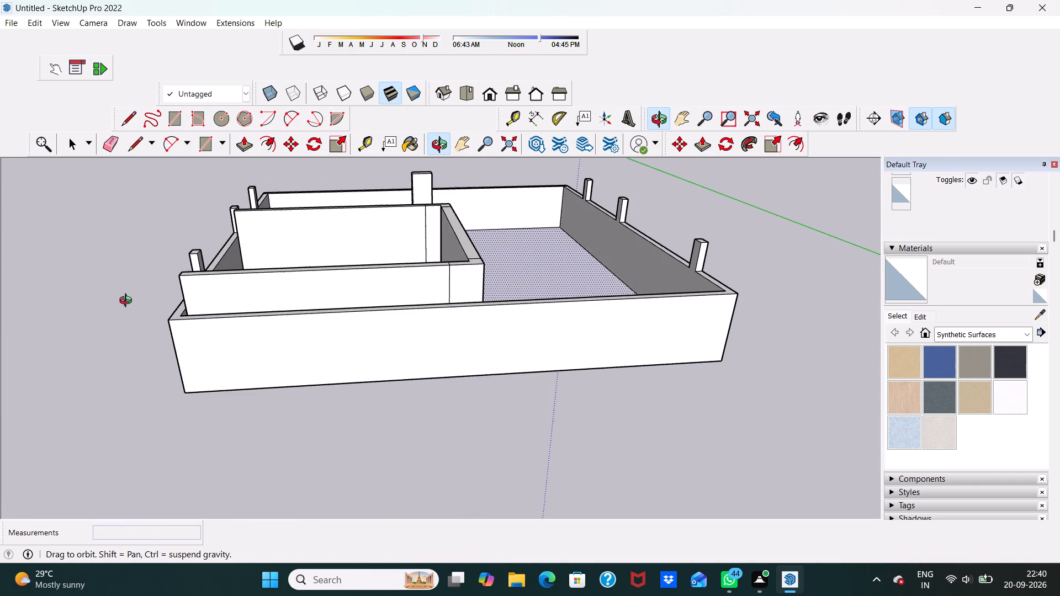
middle_click_drag(128, 302, 123, 304)
left_click(123, 304)
key("space")
middle_click_drag(315, 291, 385, 300)
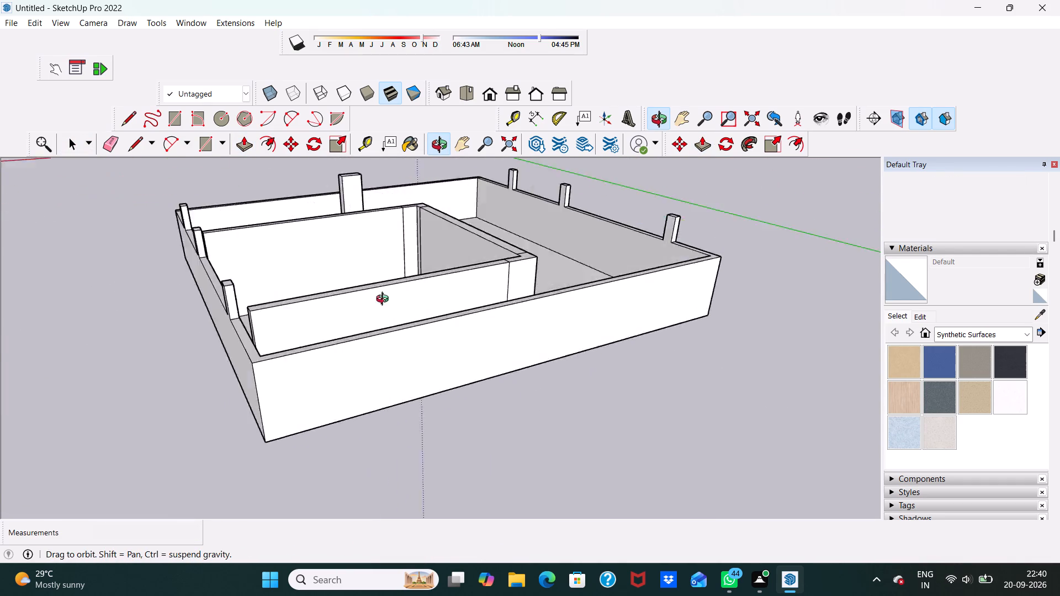
middle_click_drag(385, 300, 324, 299)
Erase the outer vertical seam line and both top seam lines where the partitions meet the end column near the outer wall.
scroll(453, 291, "up", 6)
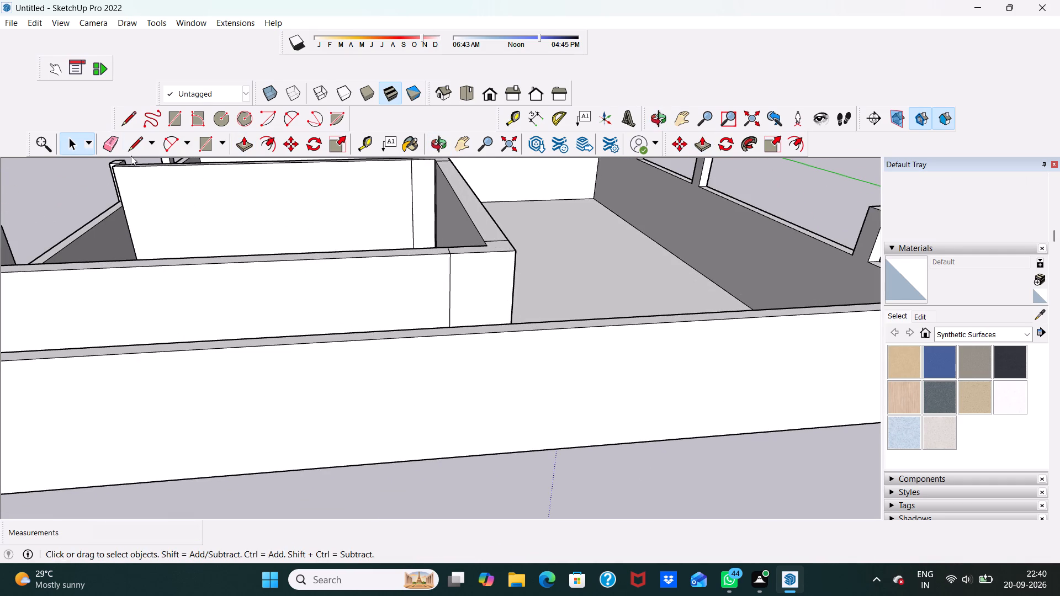
left_click(105, 141)
scroll(469, 291, "up", 1)
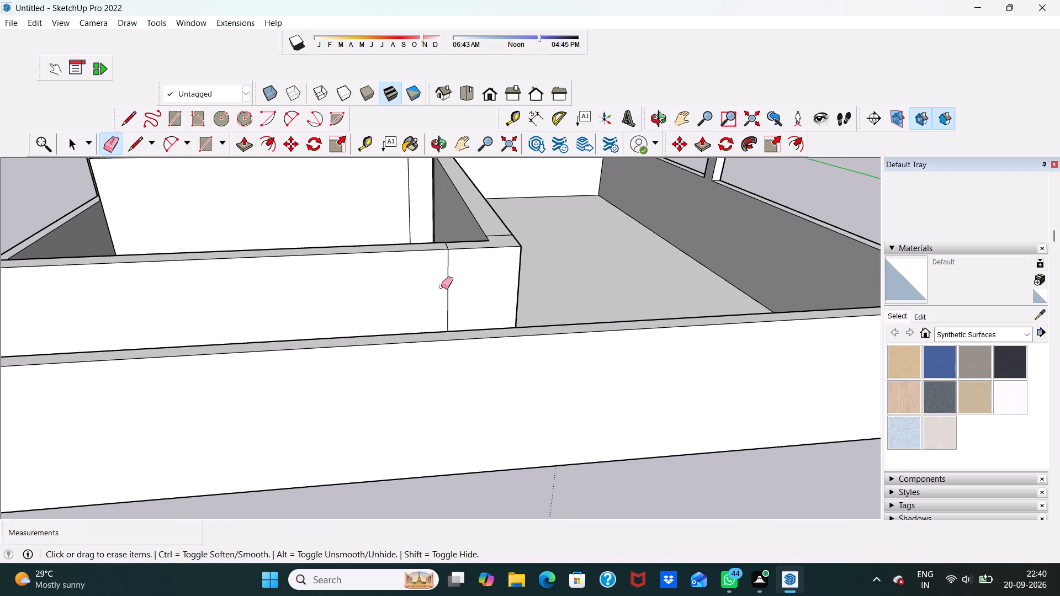
scroll(441, 286, "up", 1)
left_click(448, 281)
middle_click_drag(427, 238, 417, 317)
scroll(417, 317, "up", 1)
left_click(444, 306)
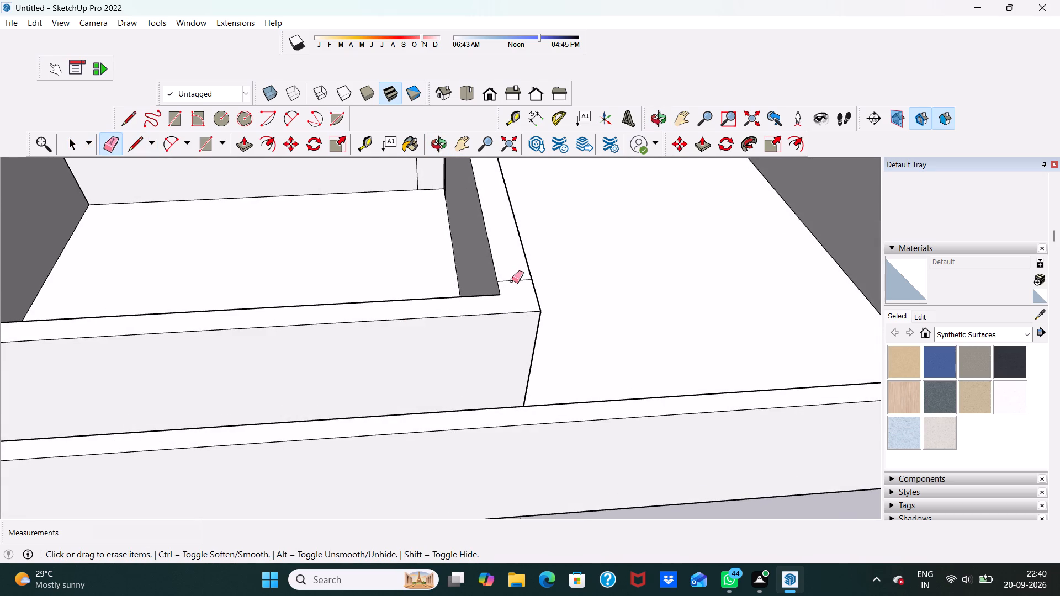
scroll(519, 276, "up", 1)
left_click(508, 280)
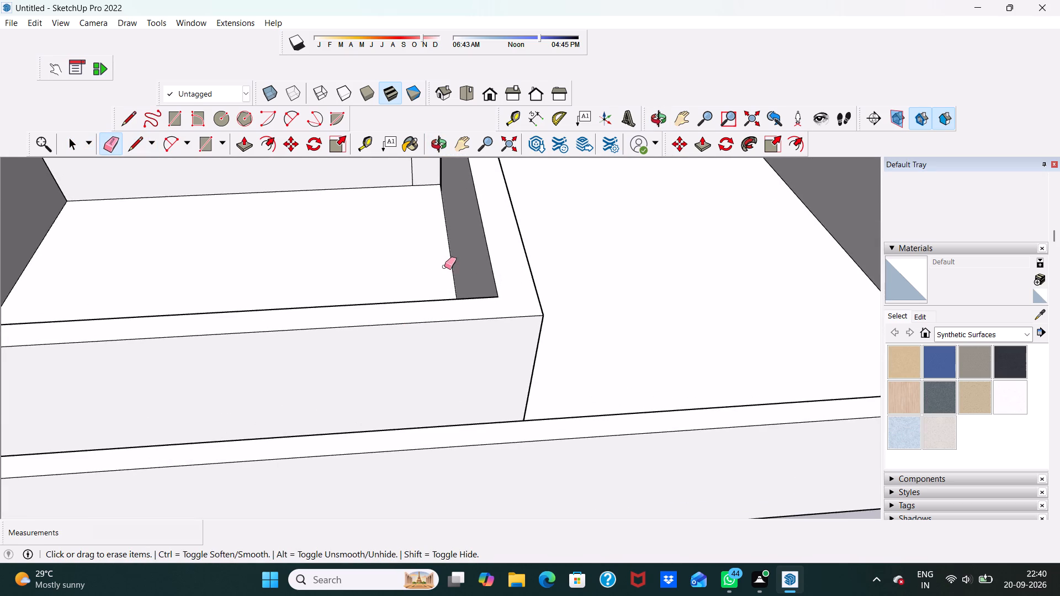
Erase the two seam lines on the wall top where the partitions meet the middle column.
scroll(444, 267, "down", 10)
scroll(436, 178, "up", 11)
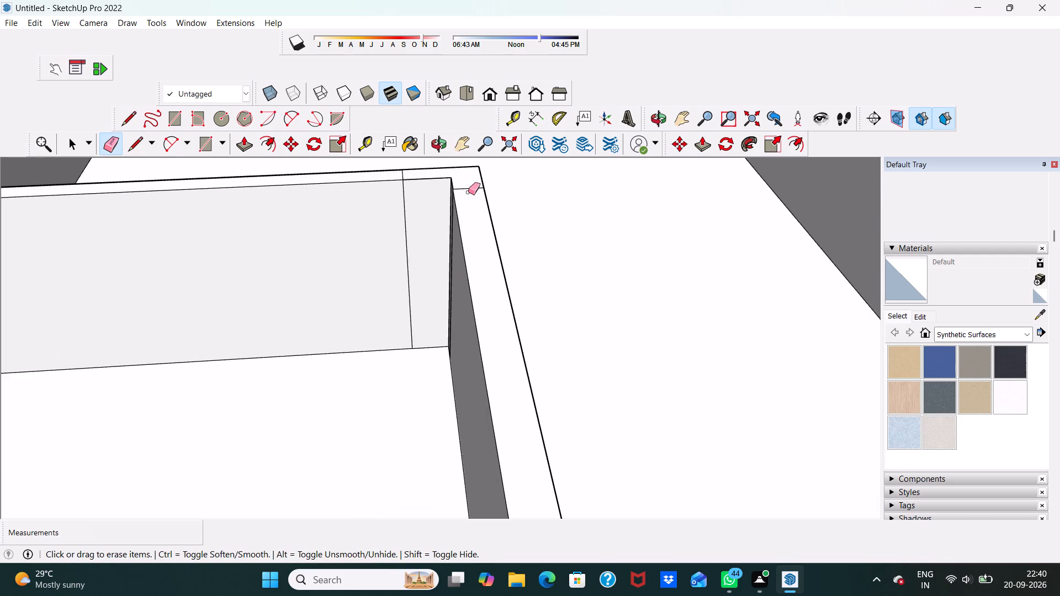
left_click(465, 189)
scroll(394, 167, "up", 5)
left_click(423, 190)
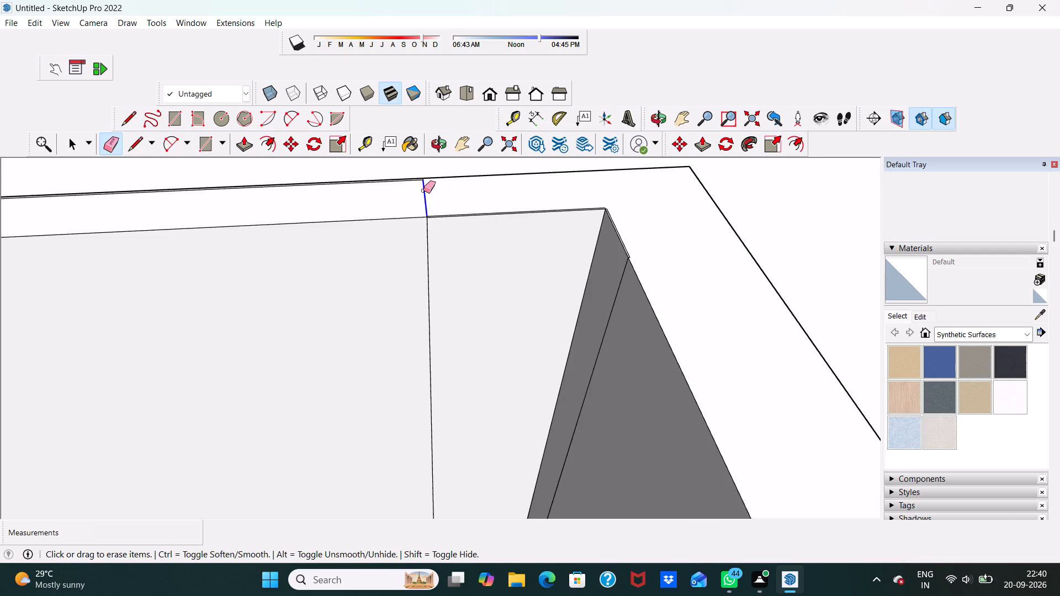
Erase the thin strip's long edge and short end edge on the partition top beside the middle column.
scroll(397, 179, "up", 12)
scroll(395, 178, "down", 7)
scroll(442, 202, "up", 6)
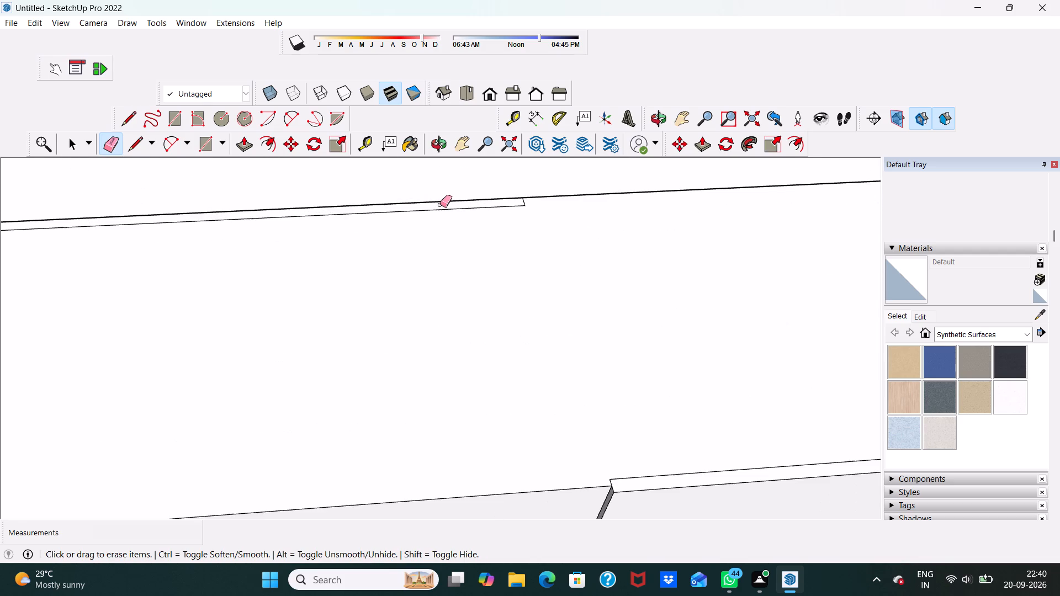
left_click(434, 208)
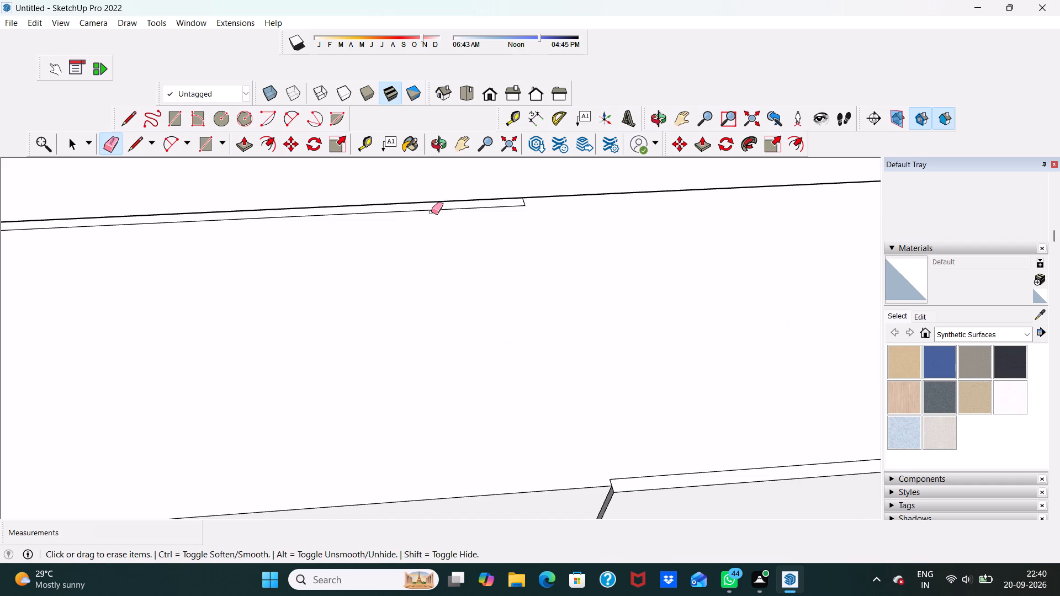
left_click(433, 211)
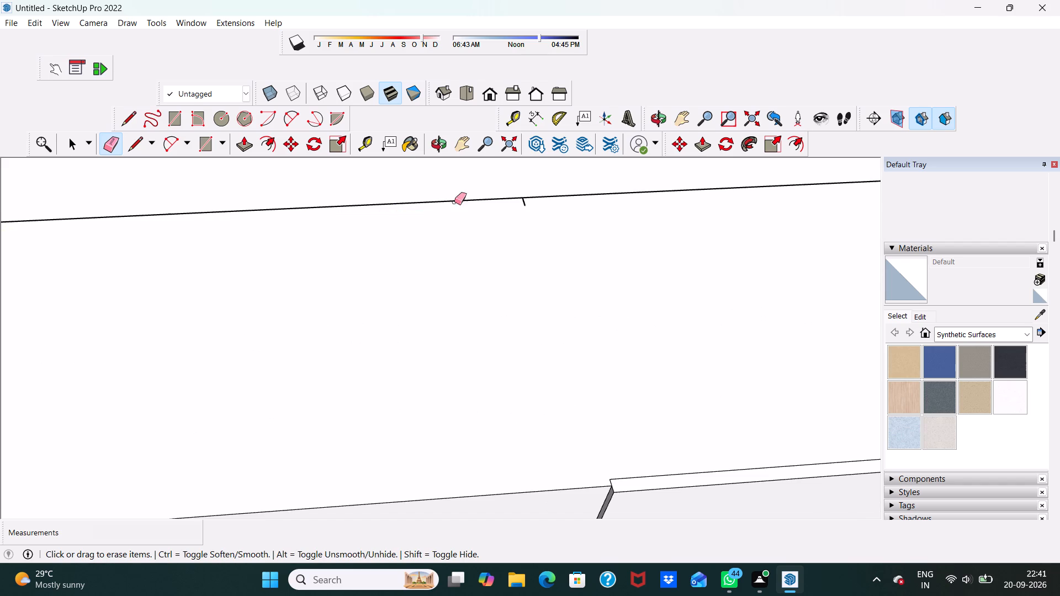
scroll(497, 208, "up", 3)
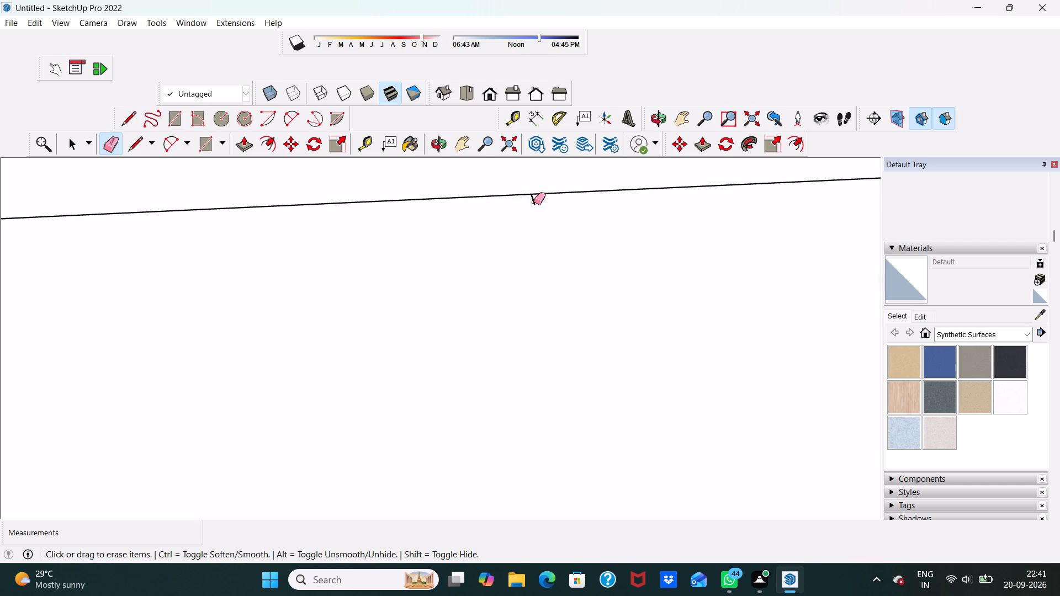
left_click(534, 202)
scroll(531, 204, "down", 20)
scroll(531, 204, "down", 10)
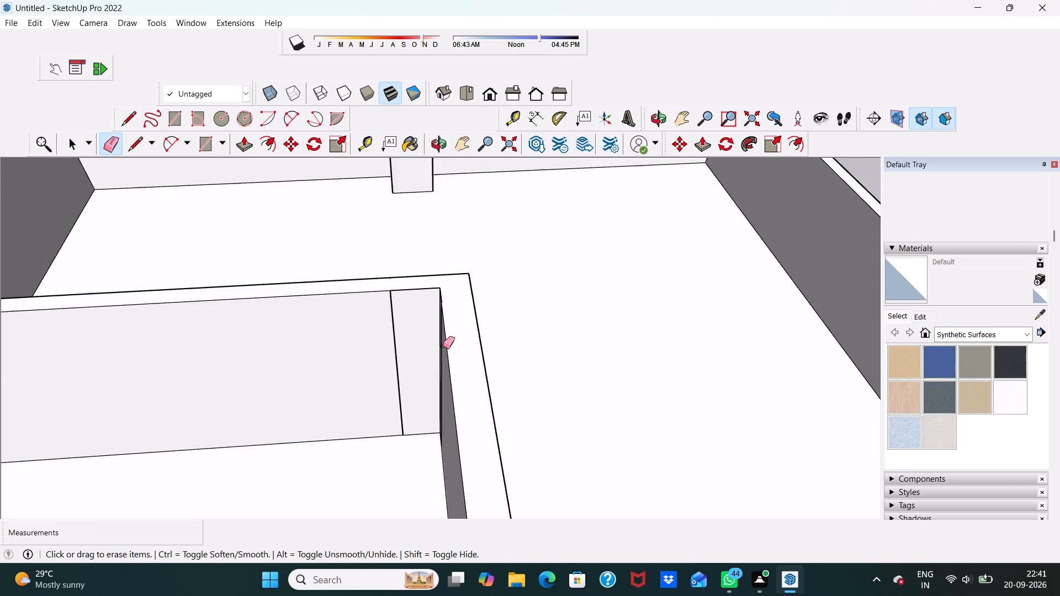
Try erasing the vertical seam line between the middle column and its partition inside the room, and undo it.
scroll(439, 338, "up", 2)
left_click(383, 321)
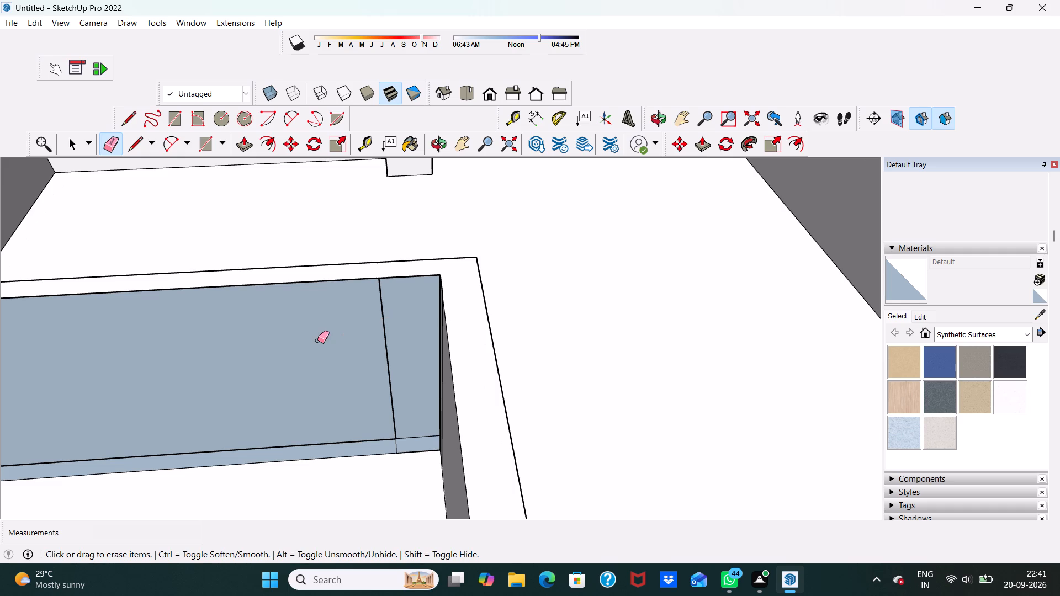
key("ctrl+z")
Erase the vertical seam line on the adjacent room-side face beside the middle column.
middle_click_drag(273, 338, 481, 312)
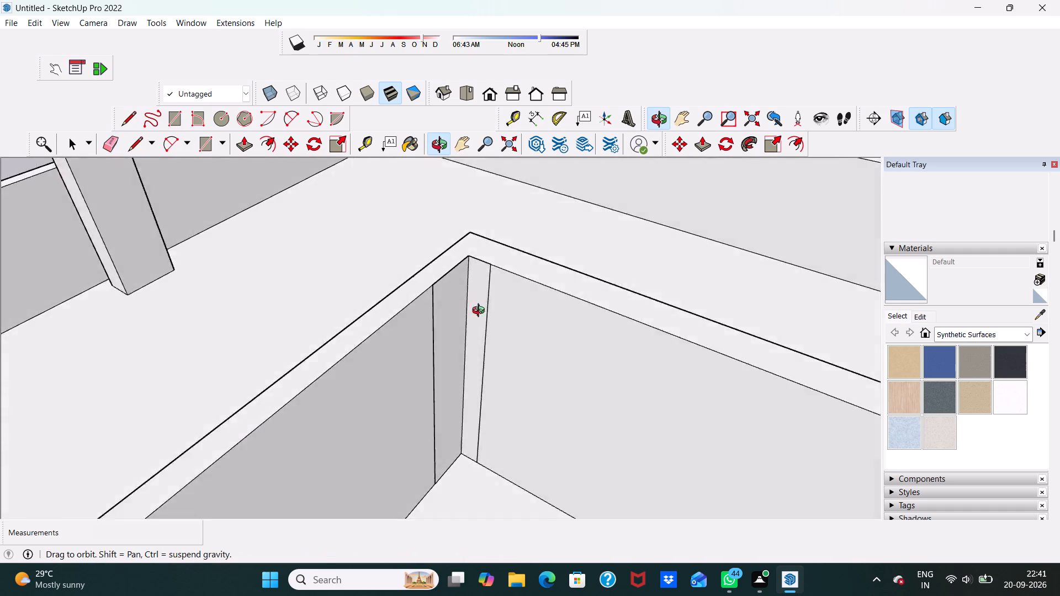
middle_click_drag(481, 312, 496, 313)
scroll(494, 300, "up", 3)
left_click(489, 290)
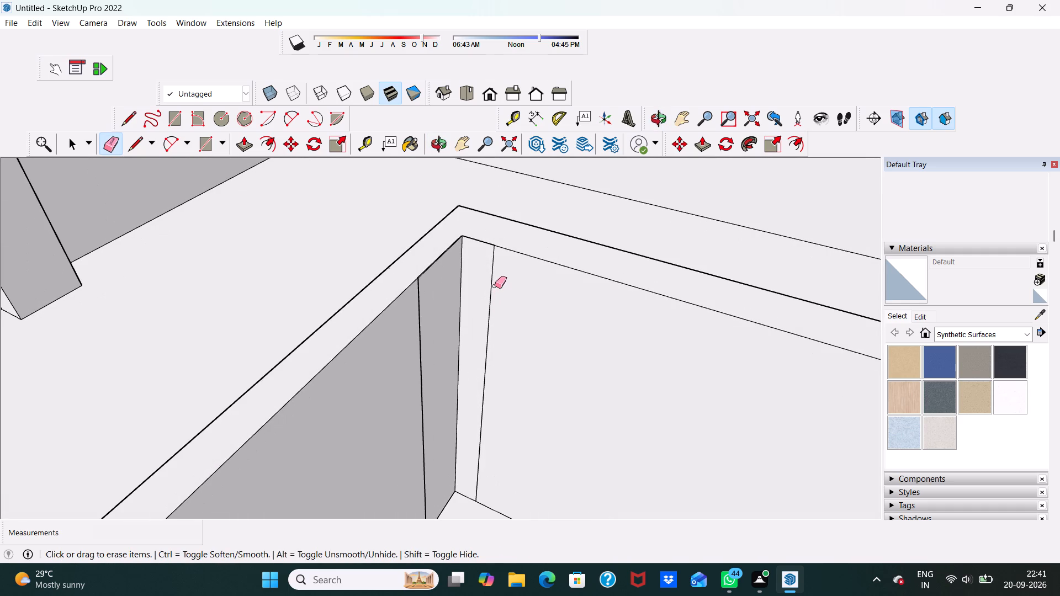
left_click(491, 288)
Erase the vertical seam line on the partition's outer face near its free corner and the seam line inside the corner room.
scroll(330, 283, "down", 5)
middle_click_drag(330, 290, 501, 244)
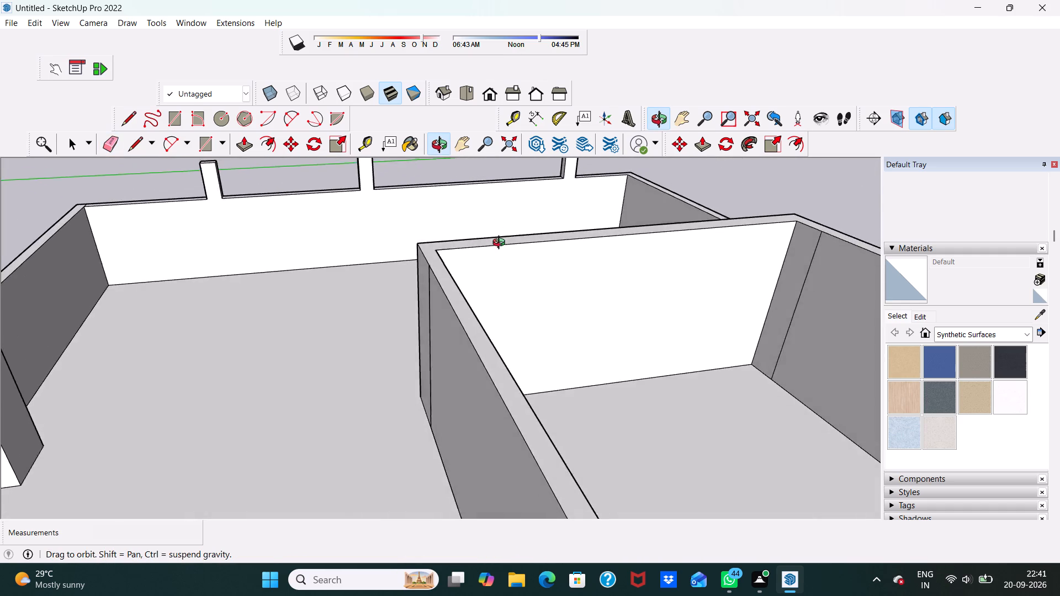
middle_click_drag(501, 244, 490, 215)
scroll(478, 210, "up", 1)
scroll(423, 243, "down", 5)
middle_click_drag(348, 335, 508, 317)
scroll(459, 311, "up", 5)
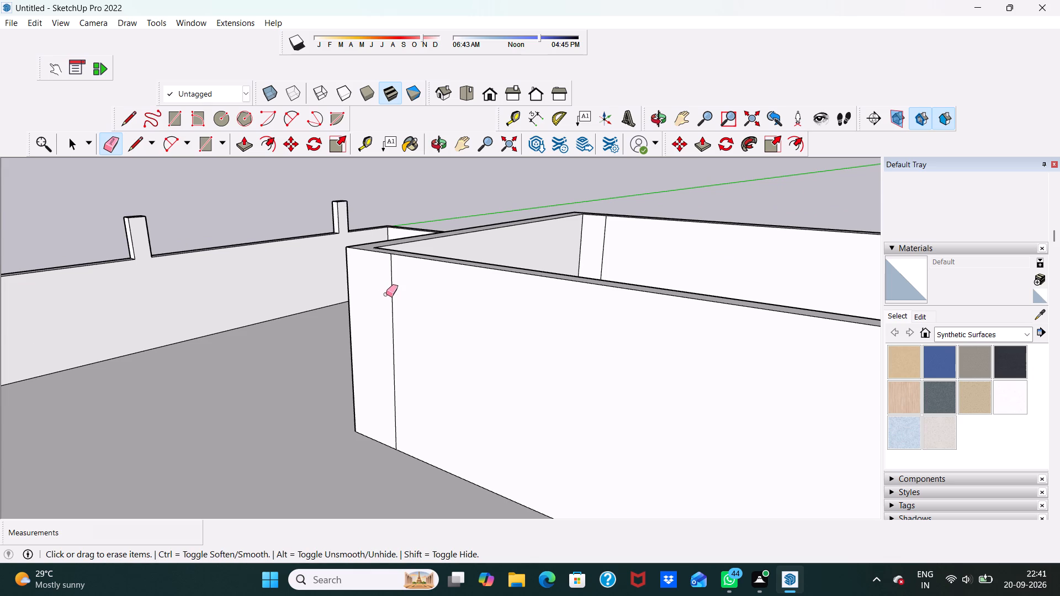
left_click(391, 291)
scroll(380, 316, "down", 5)
middle_click_drag(386, 337, 438, 345)
scroll(471, 270, "up", 7)
left_click(529, 253)
Examine the corner room's partitions from inside and outside for remaining seam lines.
scroll(454, 295, "down", 5)
middle_click_drag(475, 299, 475, 300)
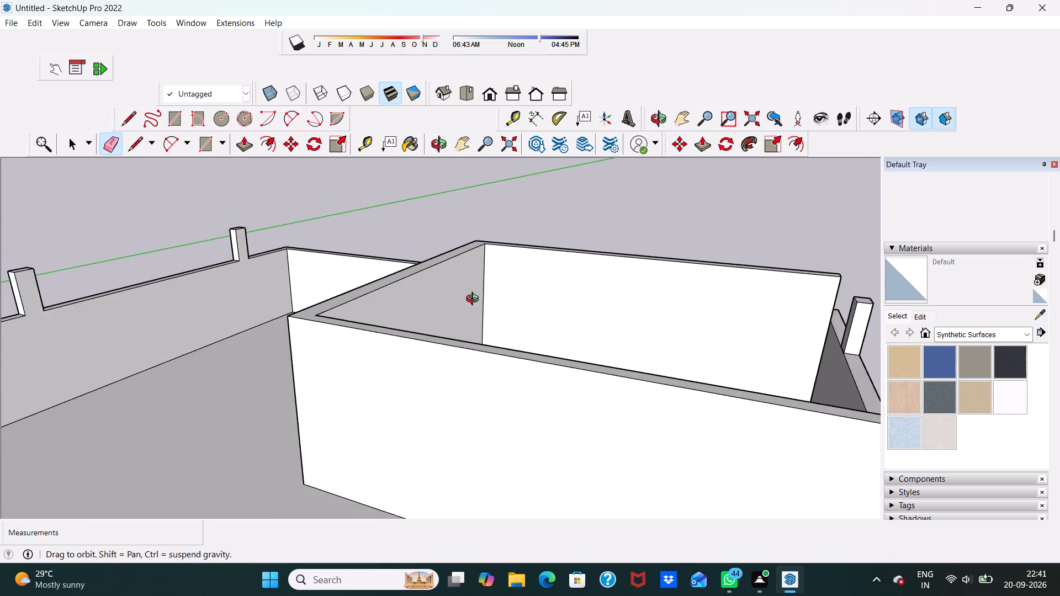
middle_click_drag(475, 300, 218, 312)
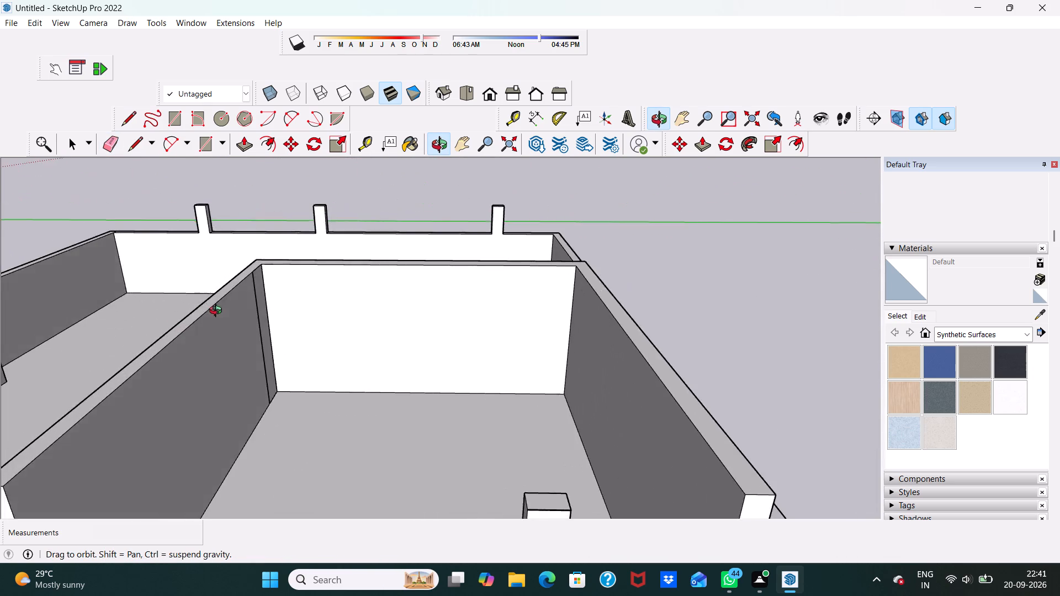
middle_click_drag(218, 312, 220, 297)
key("space")
middle_click_drag(203, 310, 346, 291)
scroll(322, 279, "down", 5)
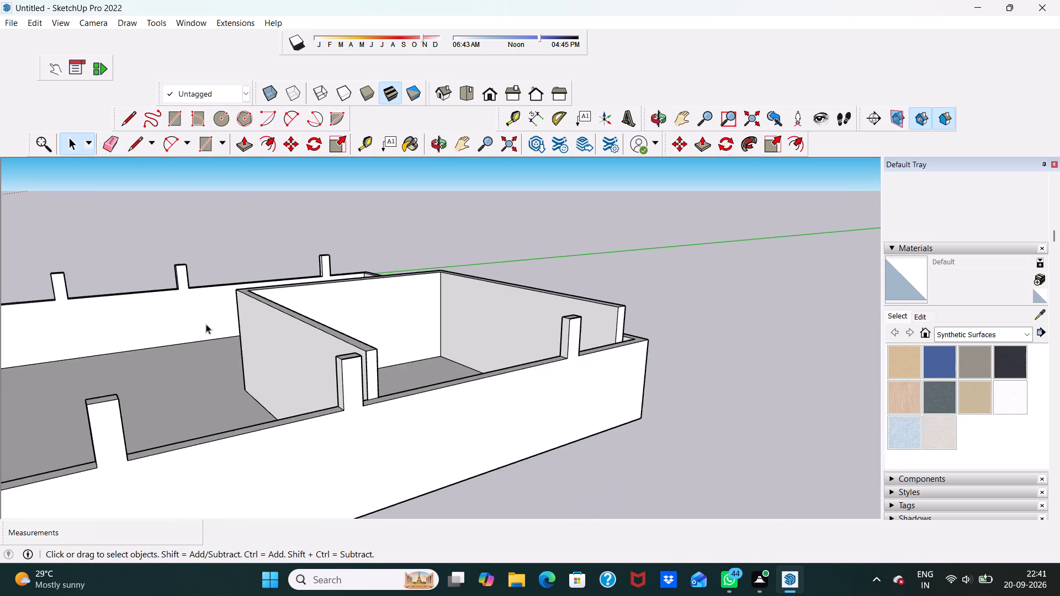
middle_click_drag(206, 324, 392, 301)
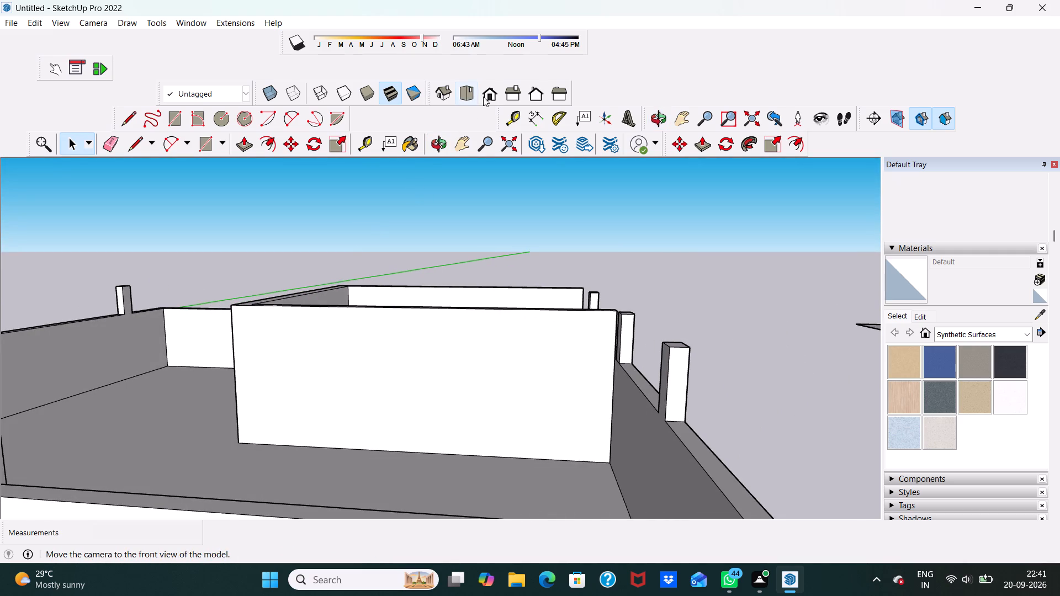
Examine the building in the front view and from several angles, comparing the partition heights with the columns.
left_click(487, 93)
scroll(263, 299, "down", 14)
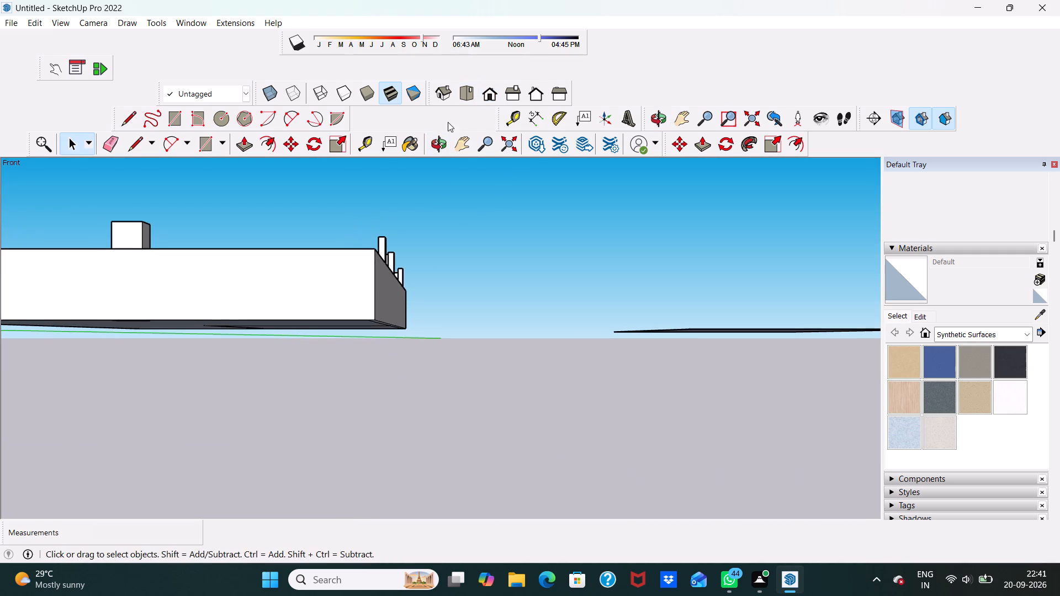
scroll(452, 104, "up", 5)
left_click(493, 92)
scroll(354, 281, "down", 8)
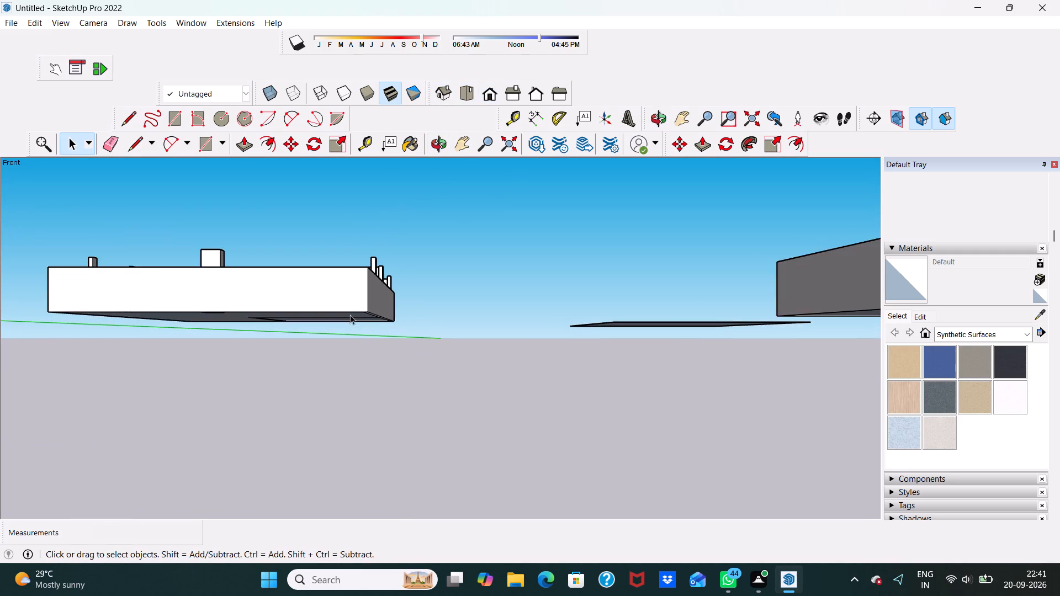
scroll(350, 315, "down", 3)
scroll(200, 308, "down", 7)
middle_click_drag(232, 299, 258, 395)
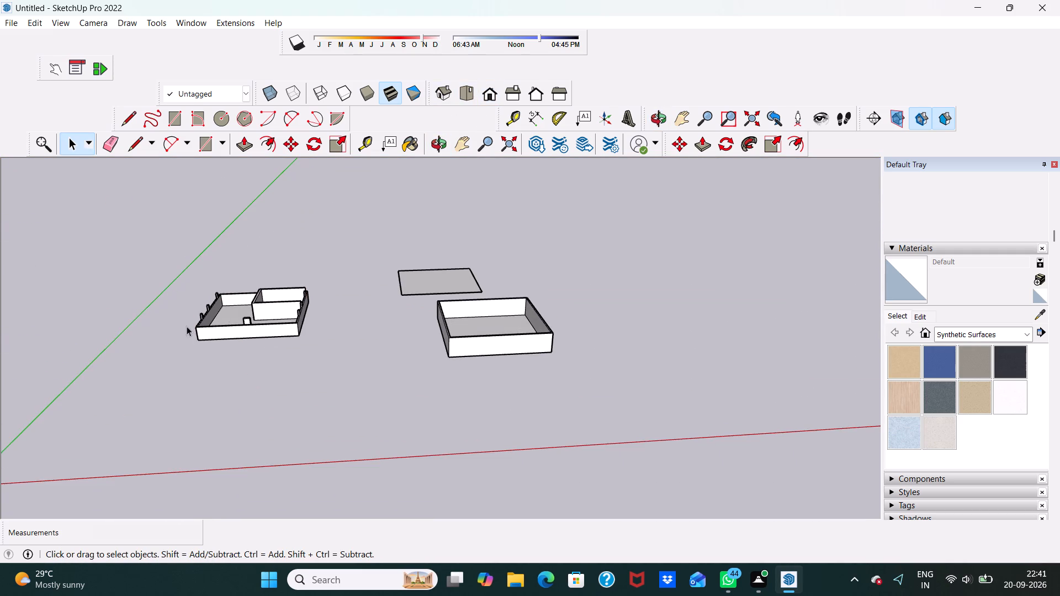
middle_click_drag(190, 324, 100, 273)
scroll(106, 273, "up", 2)
scroll(121, 292, "down", 8)
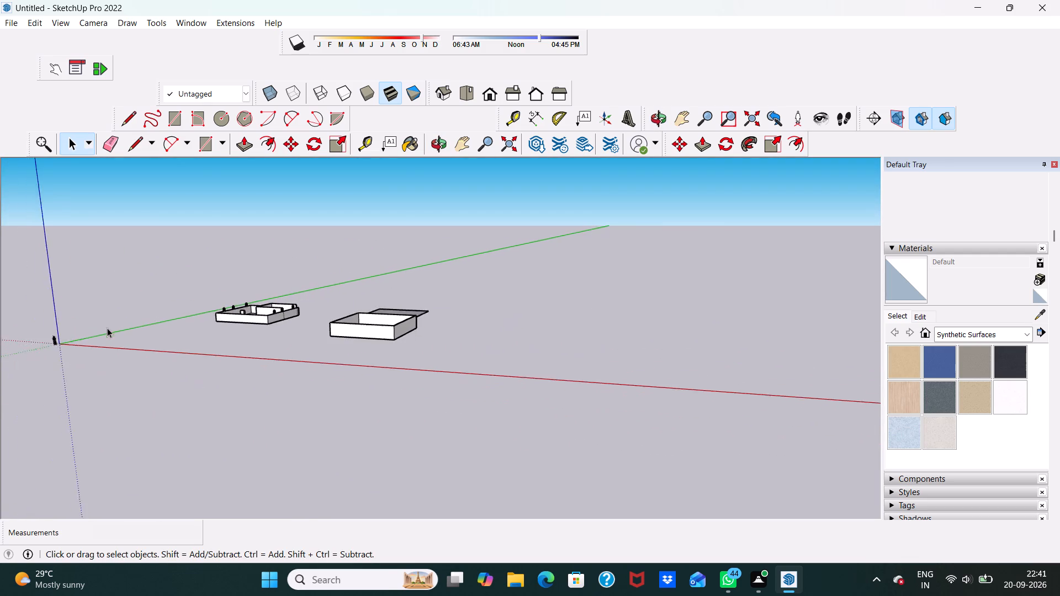
scroll(107, 328, "down", 1)
middle_click_drag(111, 330, 240, 346)
scroll(239, 346, "up", 5)
scroll(185, 329, "up", 5)
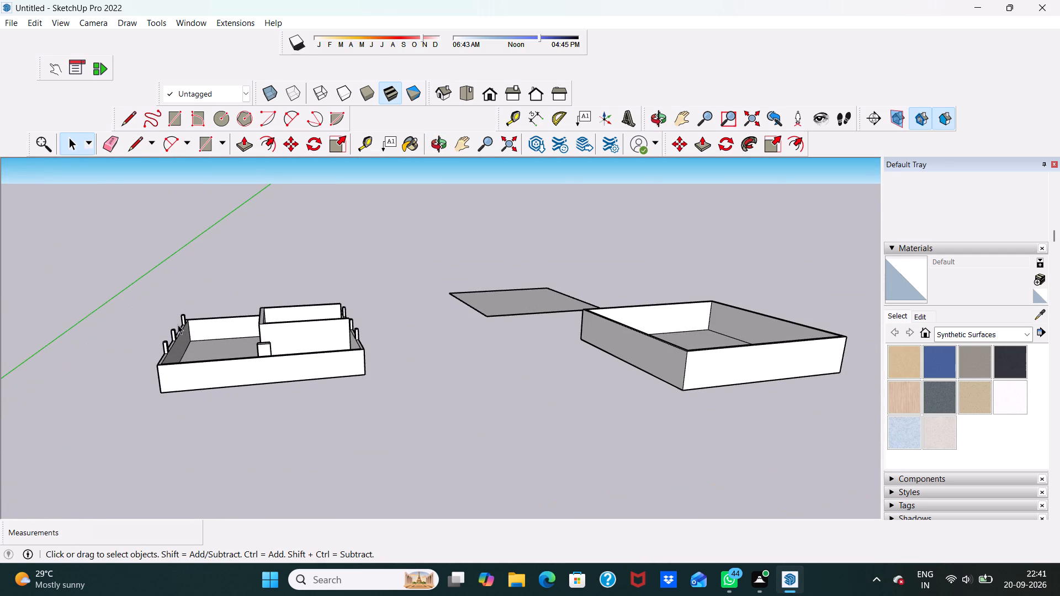
scroll(193, 323, "down", 3)
middle_click_drag(213, 331, 120, 348)
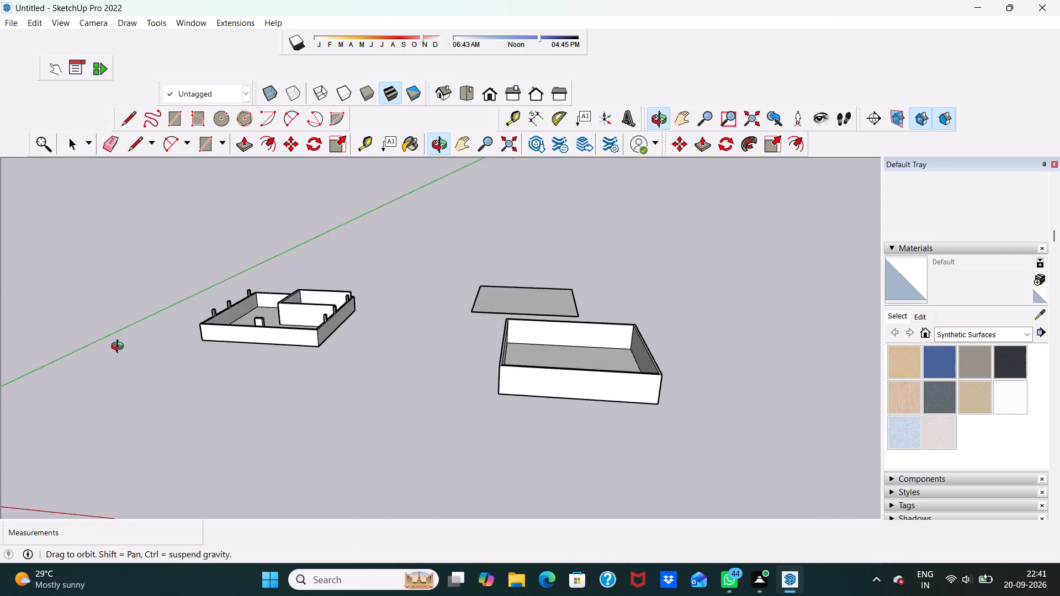
middle_click_drag(120, 348, 226, 324)
scroll(226, 323, "up", 4)
scroll(356, 310, "up", 10)
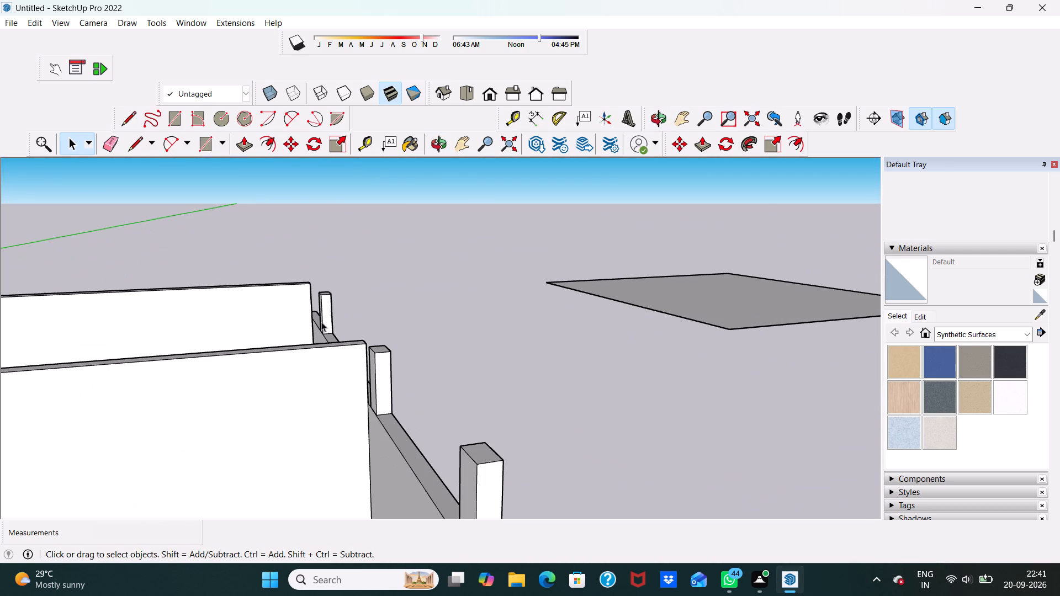
scroll(347, 340, "up", 5)
scroll(310, 336, "down", 6)
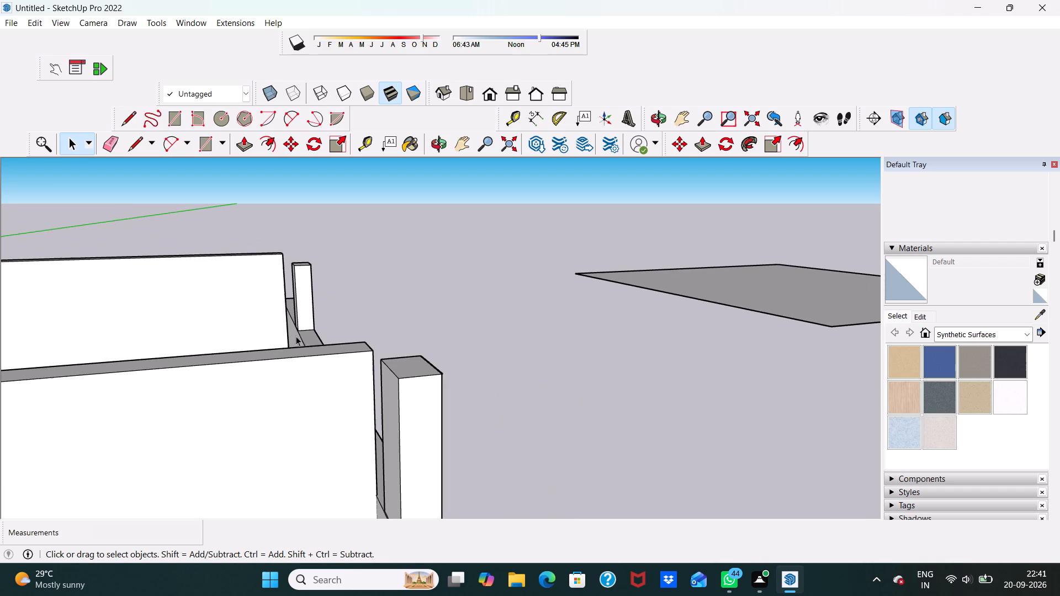
middle_click_drag(347, 344, 316, 290)
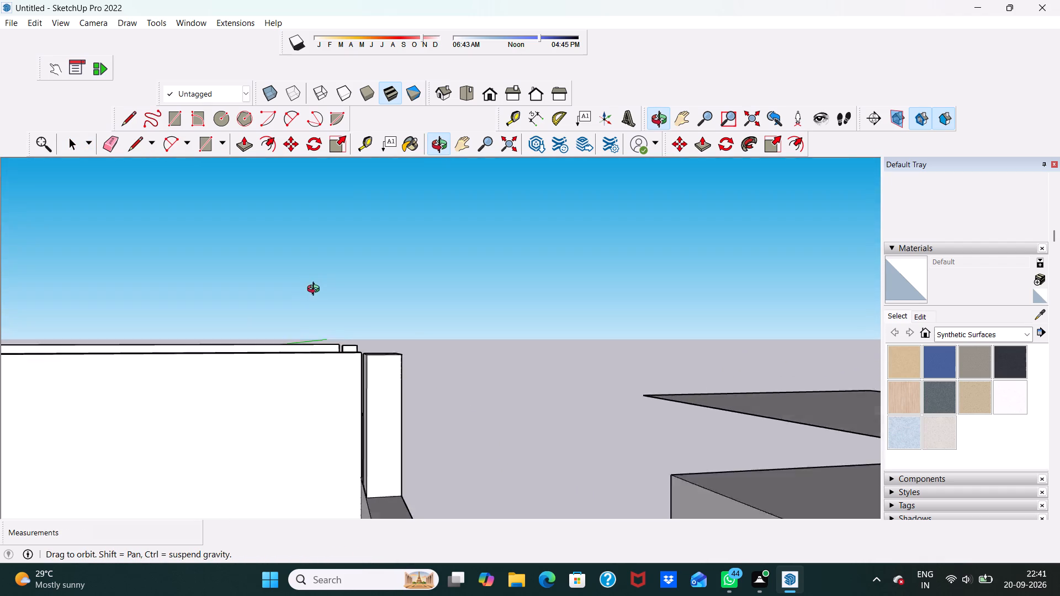
middle_click_drag(316, 290, 304, 297)
scroll(363, 274, "down", 5)
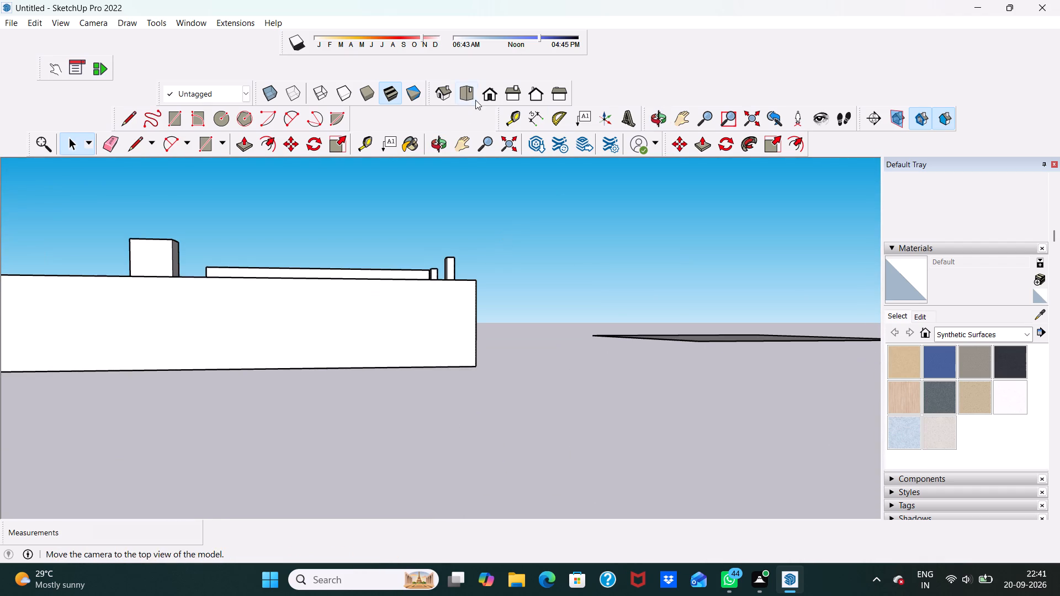
Return to the front view and compare the columned building with the separate walled box and flat slab beside it.
left_click(486, 91)
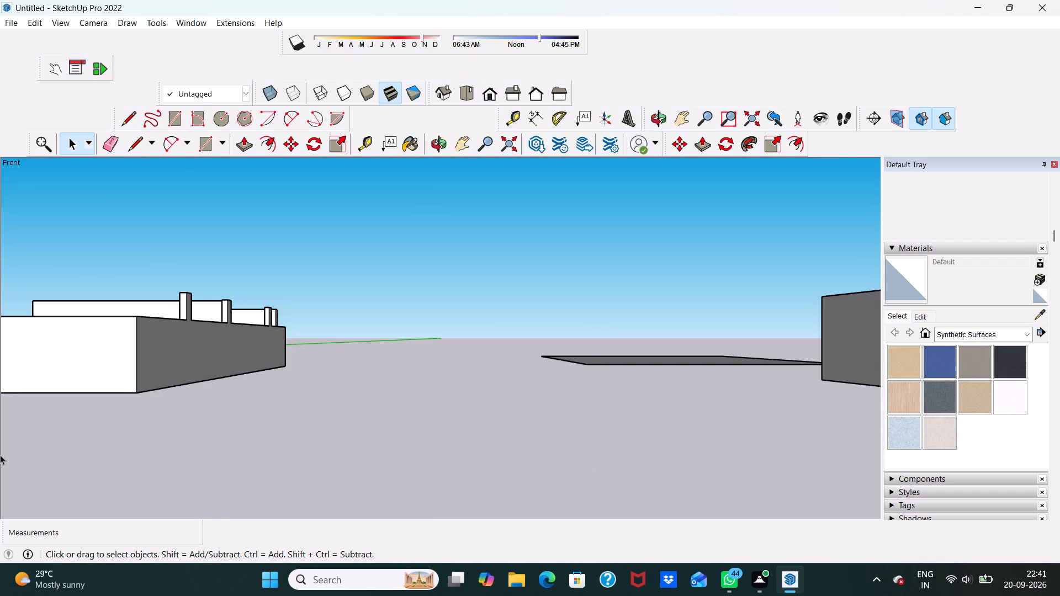
scroll(18, 442, "down", 20)
scroll(18, 442, "down", 2)
middle_click_drag(10, 361, 50, 350)
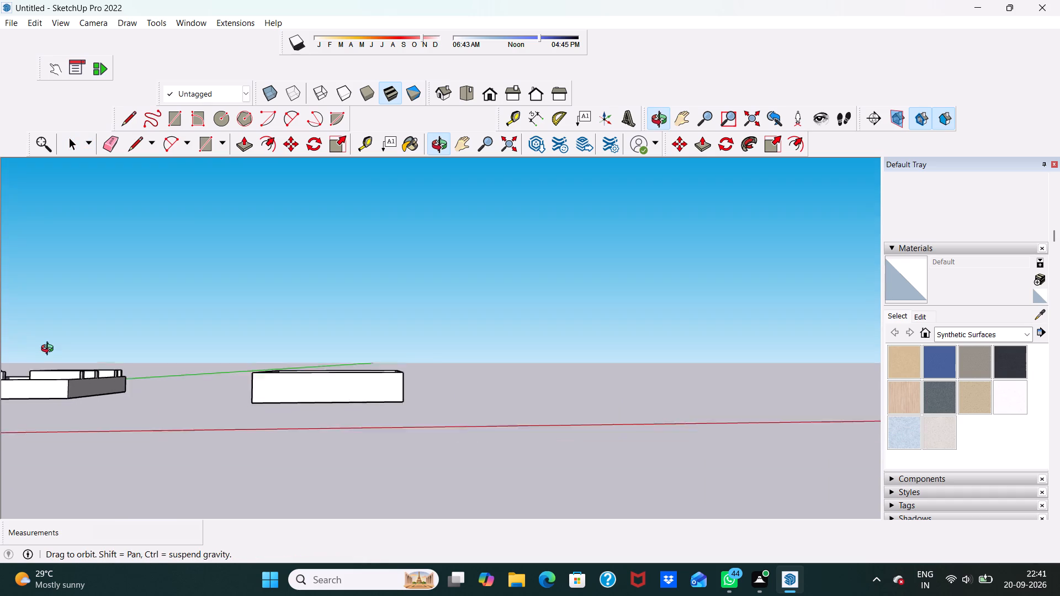
middle_click_drag(50, 350, 125, 370)
scroll(116, 379, "up", 1)
scroll(108, 396, "down", 12)
middle_click_drag(5, 413, 0, 371)
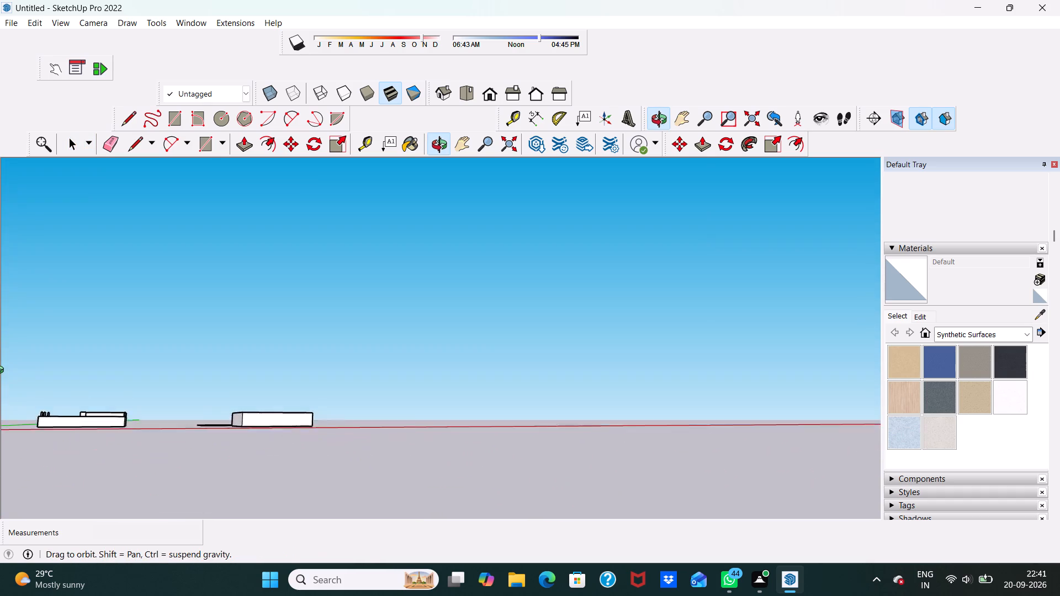
middle_click_drag(0, 371, 6, 374)
scroll(0, 372, "up", 6)
middle_click_drag(34, 391, 3, 440)
scroll(90, 436, "up", 7)
middle_click_drag(117, 439, 12, 417)
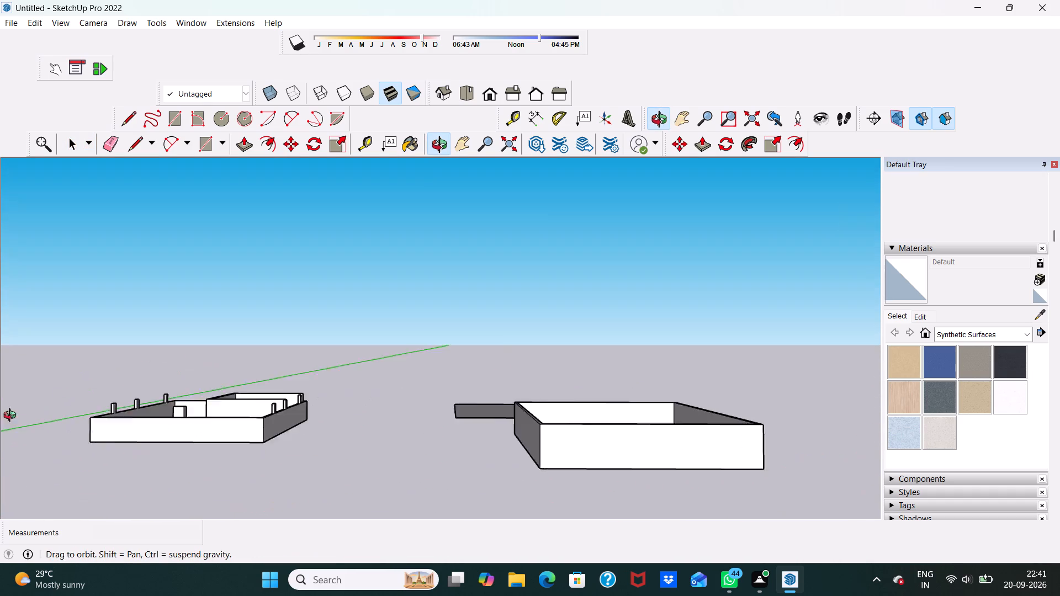
middle_click_drag(12, 417, 91, 447)
scroll(91, 447, "up", 6)
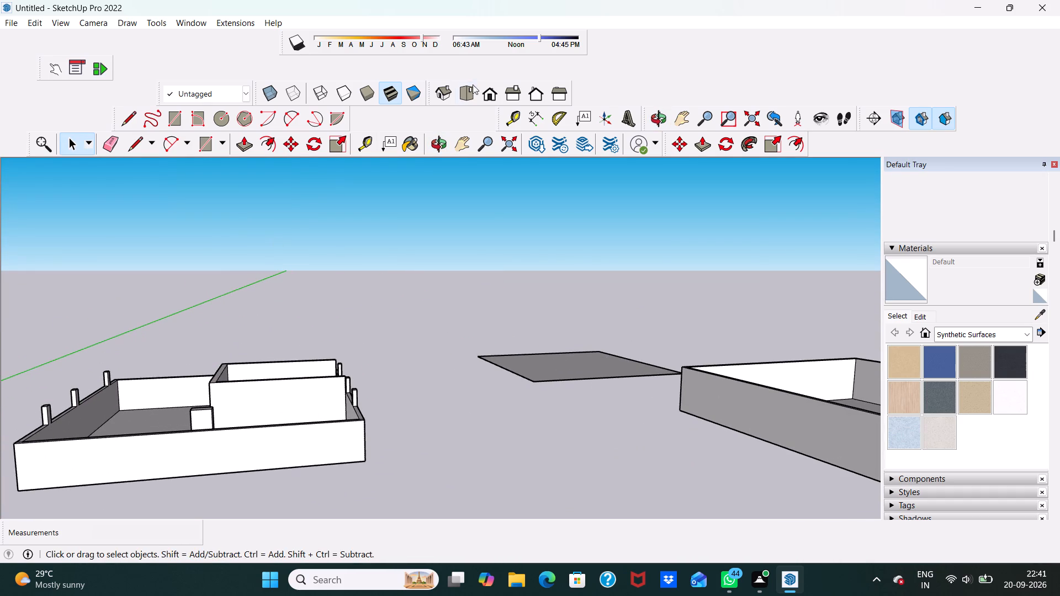
left_click(489, 93)
scroll(252, 244, "down", 10)
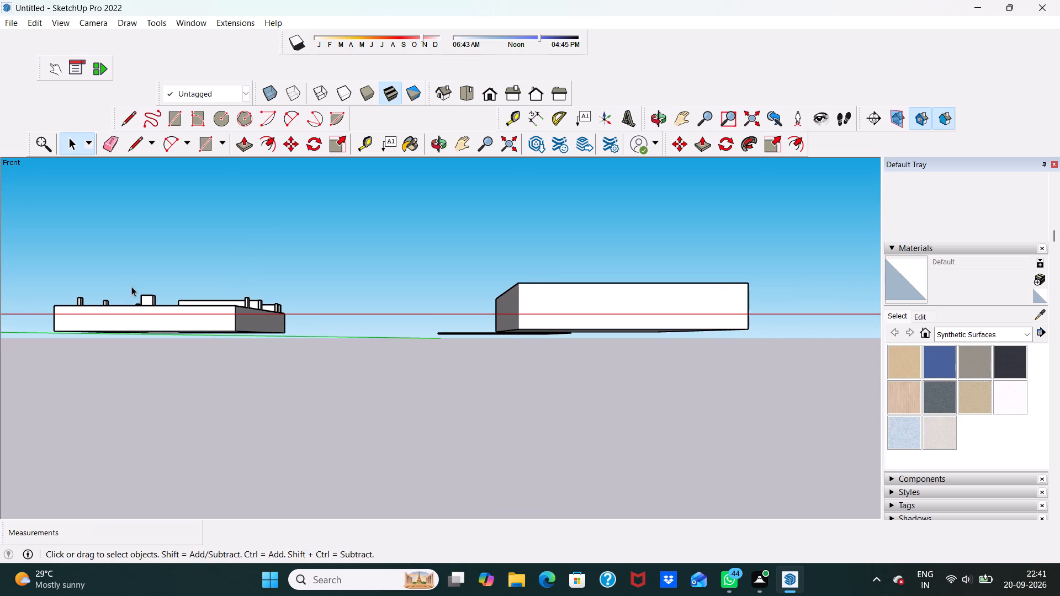
middle_click_drag(131, 286, 147, 368)
scroll(40, 284, "up", 6)
middle_click_drag(39, 290, 145, 281)
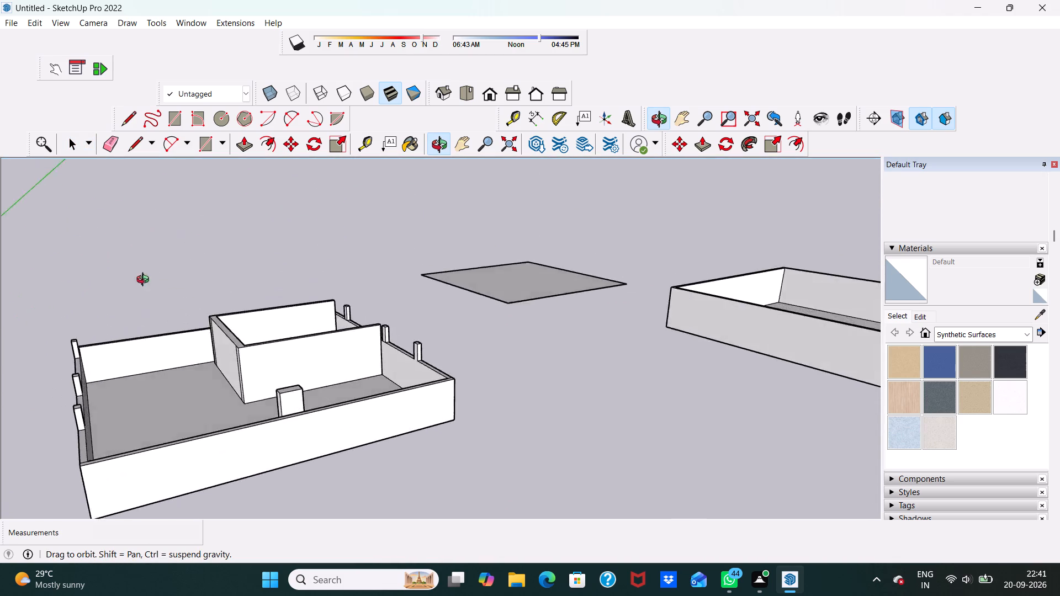
middle_click_drag(145, 281, 49, 287)
scroll(49, 287, "up", 1)
scroll(49, 287, "down", 6)
scroll(203, 316, "up", 3)
scroll(195, 319, "down", 6)
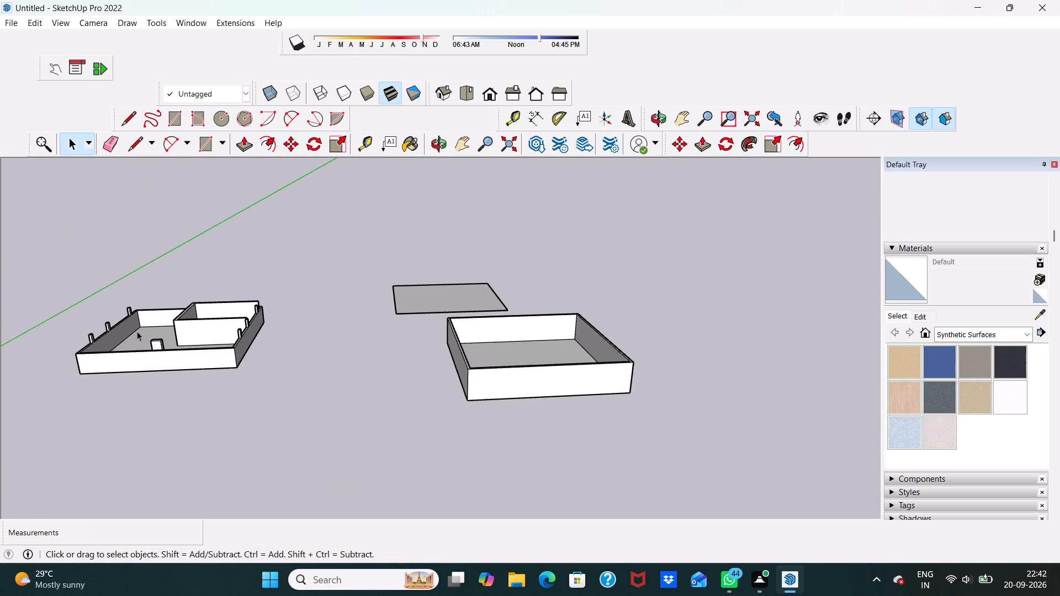
scroll(168, 319, "up", 6)
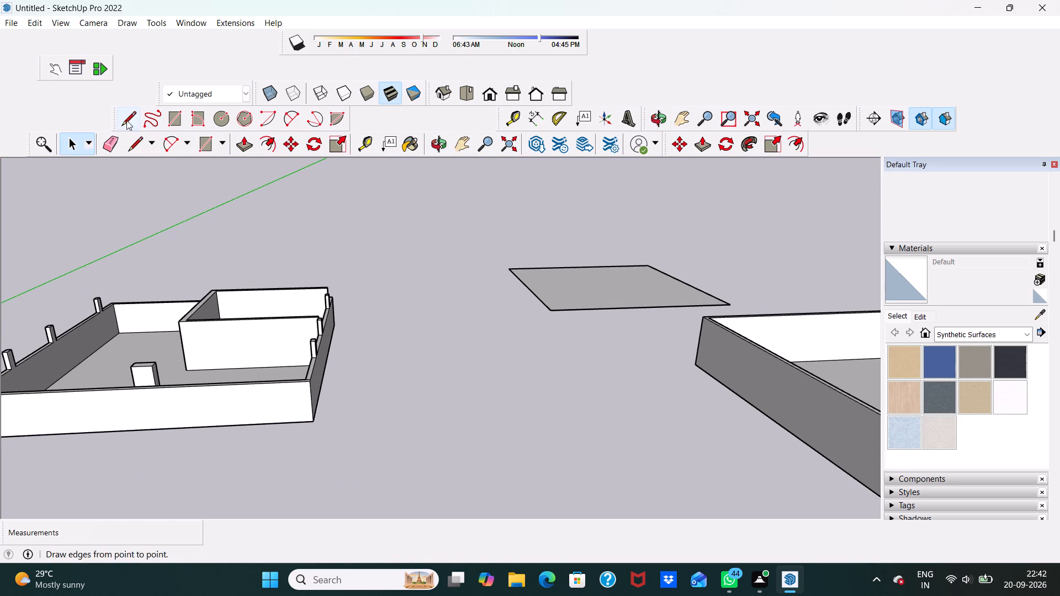
Measure the height of the partition's free corner with the Dimension tool, from the floor to the wall top.
left_click(534, 121)
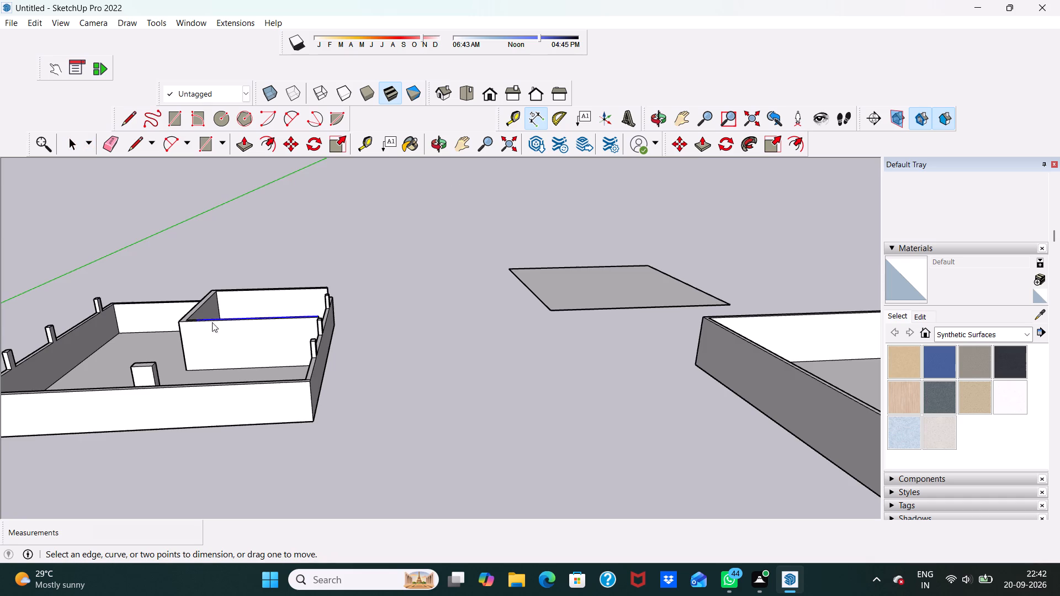
scroll(200, 328, "up", 6)
left_click(177, 397)
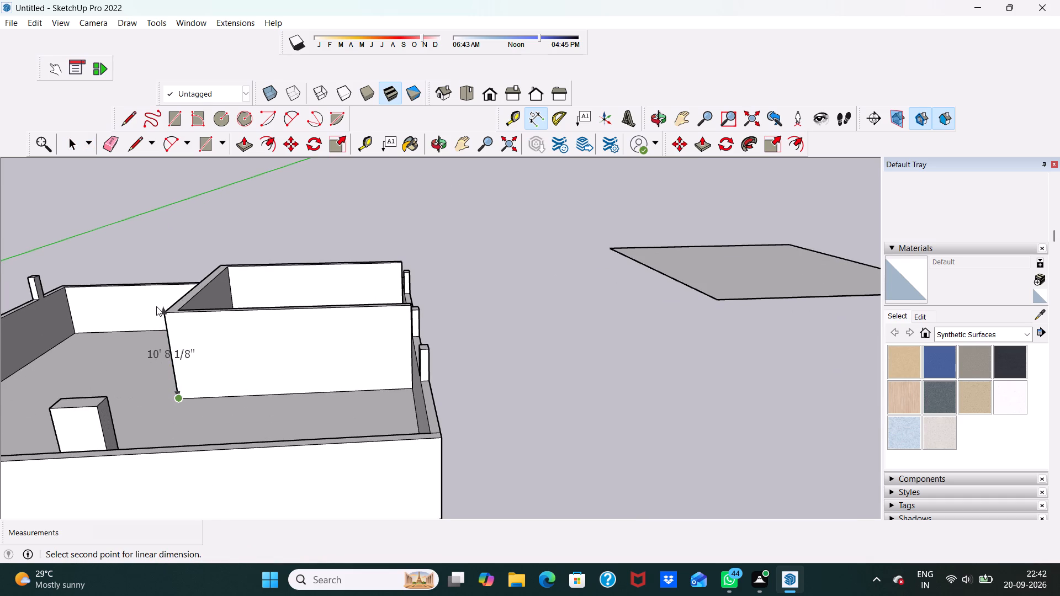
left_click(165, 312)
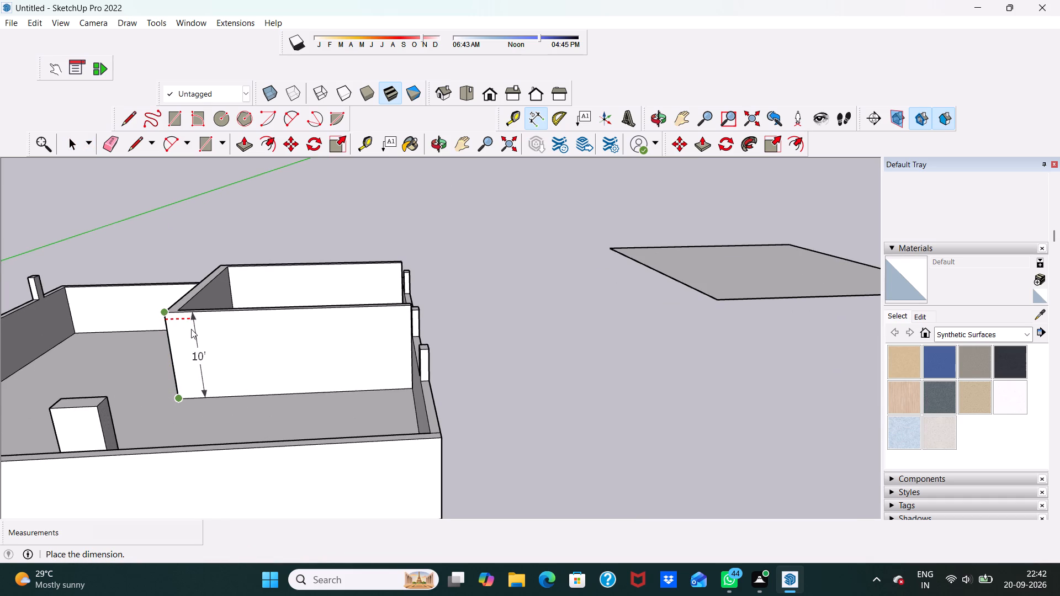
key("space")
Examine the columned building, the separate walled box and the flat slab from several angles.
scroll(165, 312, "down", 6)
middle_click_drag(187, 313, 205, 363)
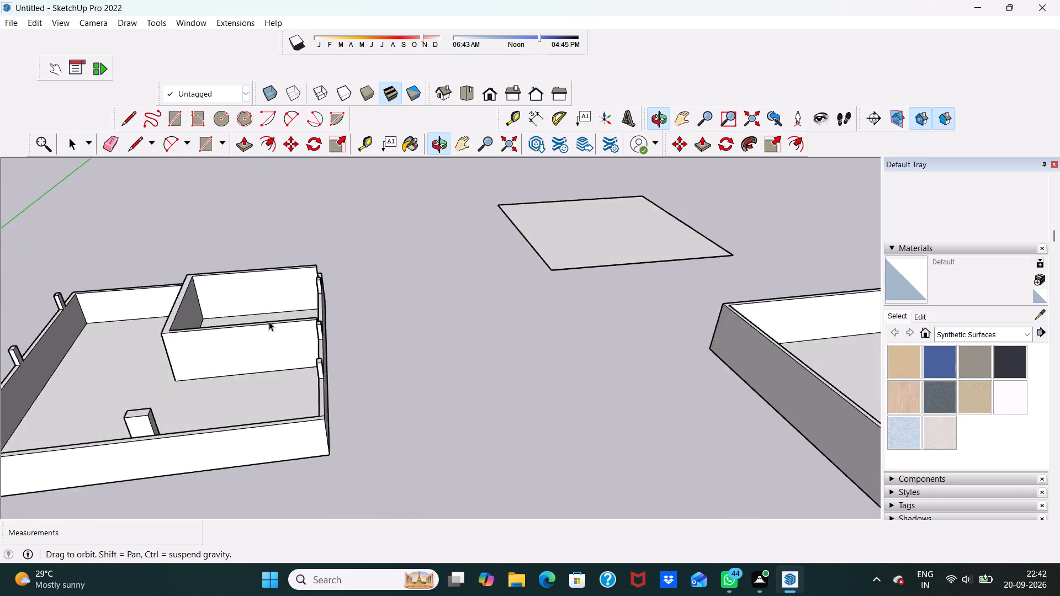
scroll(277, 314, "up", 1)
scroll(289, 283, "down", 11)
middle_click_drag(227, 317, 138, 246)
scroll(138, 246, "up", 3)
scroll(342, 323, "down", 1)
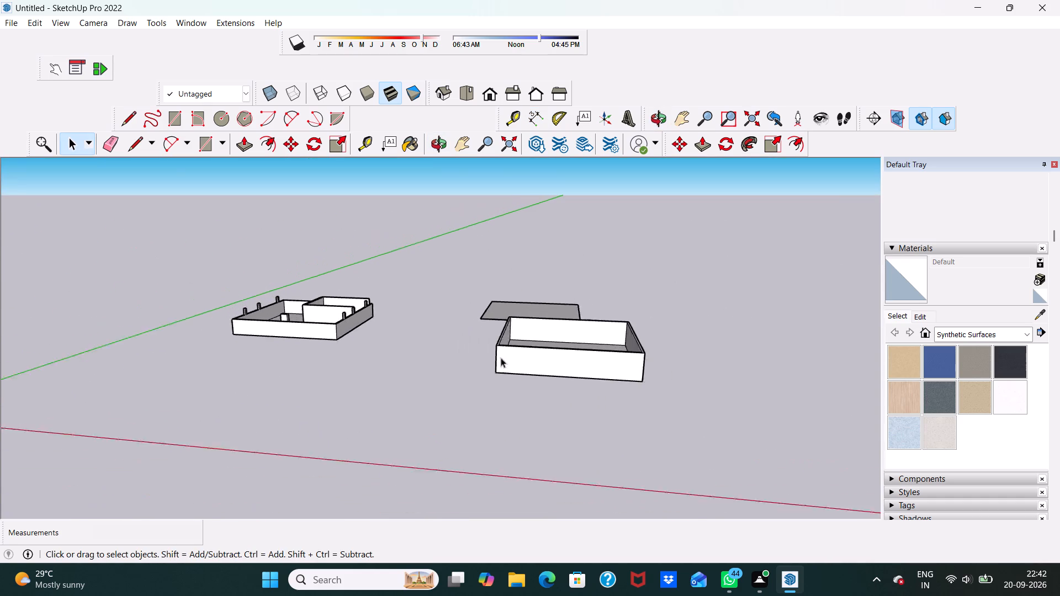
scroll(501, 358, "down", 2)
scroll(543, 356, "up", 3)
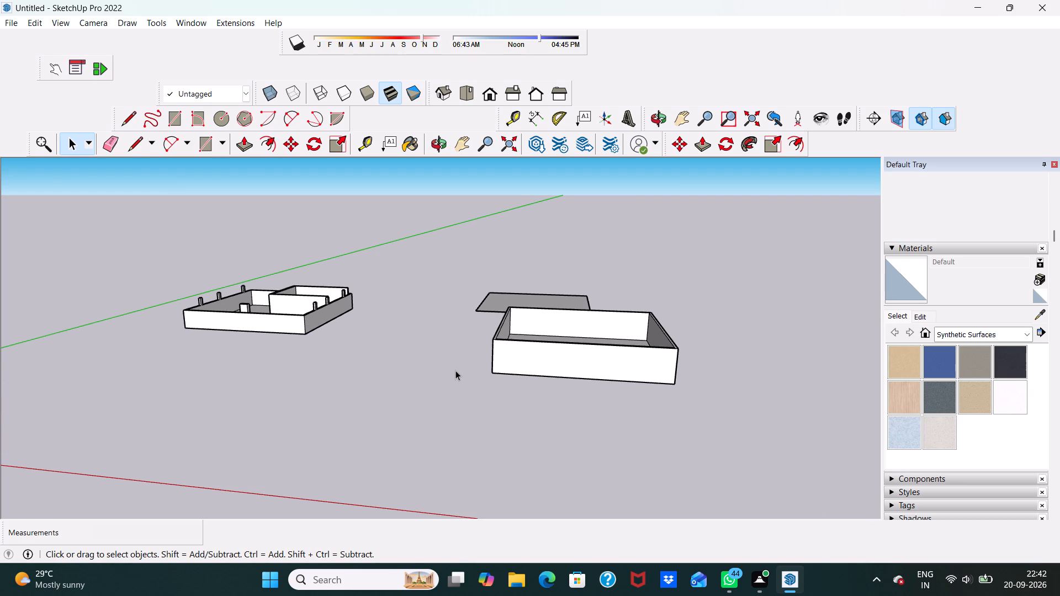
Select the whole separate walled box and move it by its lower front corner to the columned building.
scroll(500, 355, "up", 5)
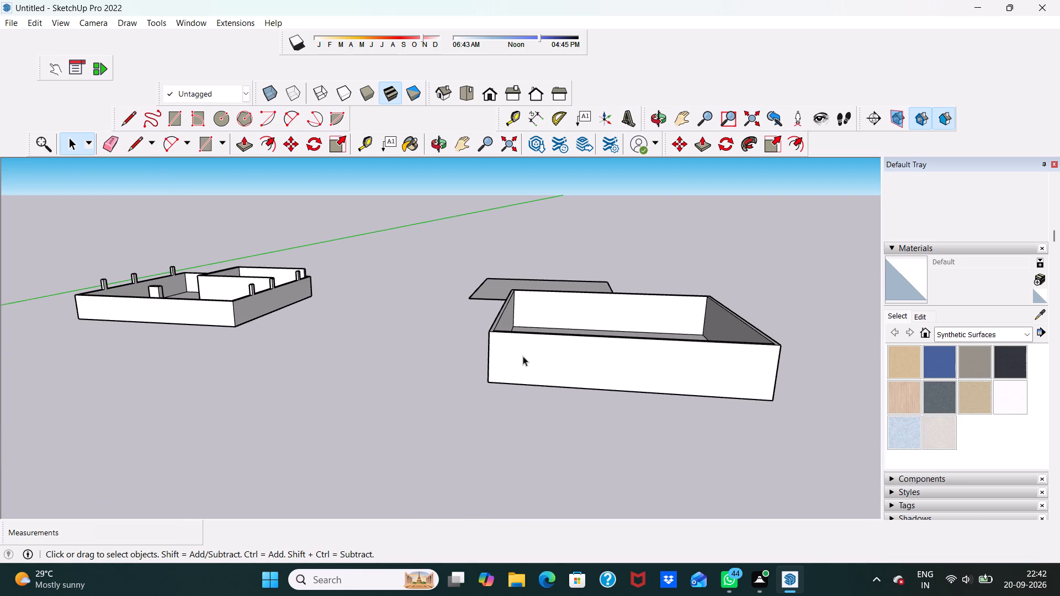
triple_click(524, 358)
left_click(524, 358)
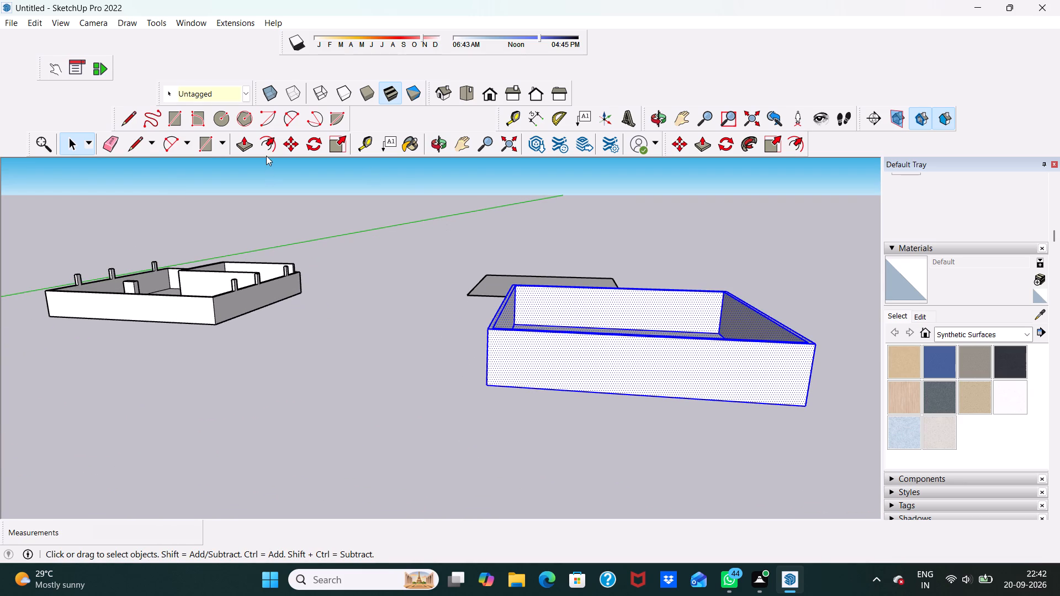
left_click(284, 146)
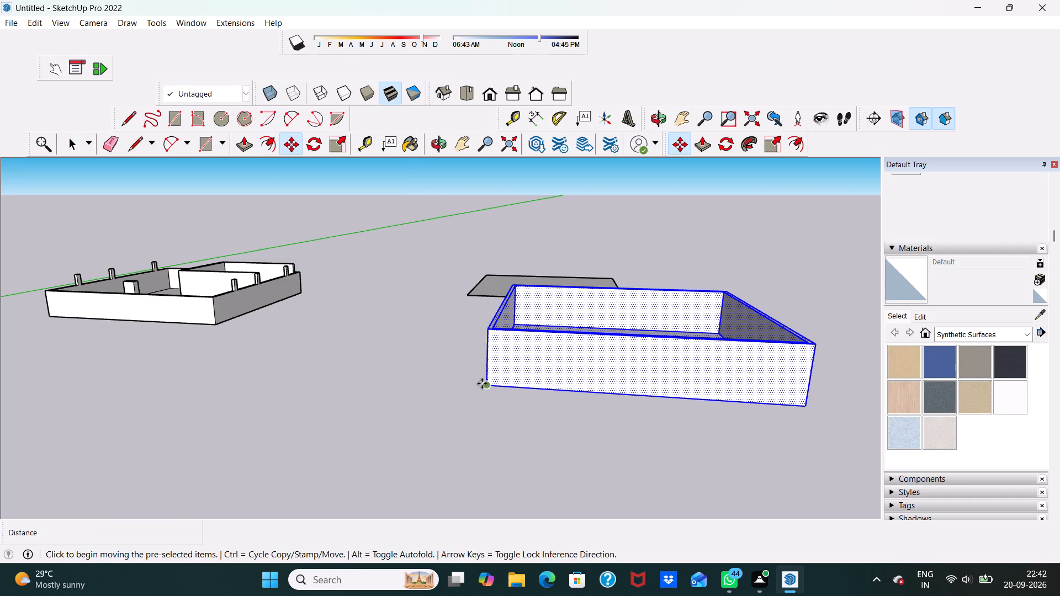
left_click(487, 383)
scroll(226, 249, "down", 5)
scroll(115, 267, "up", 4)
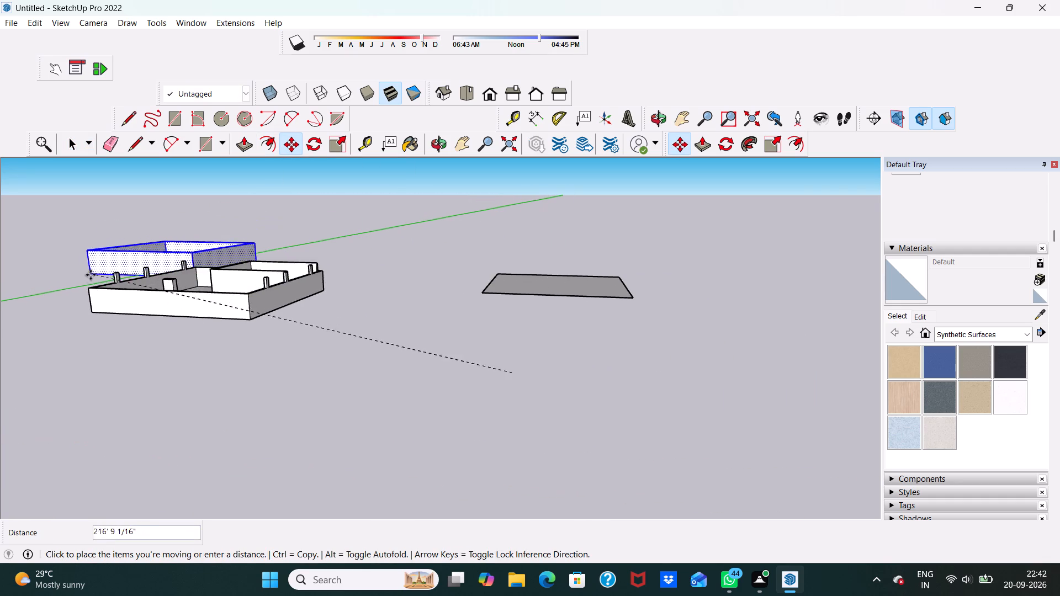
scroll(92, 282, "up", 14)
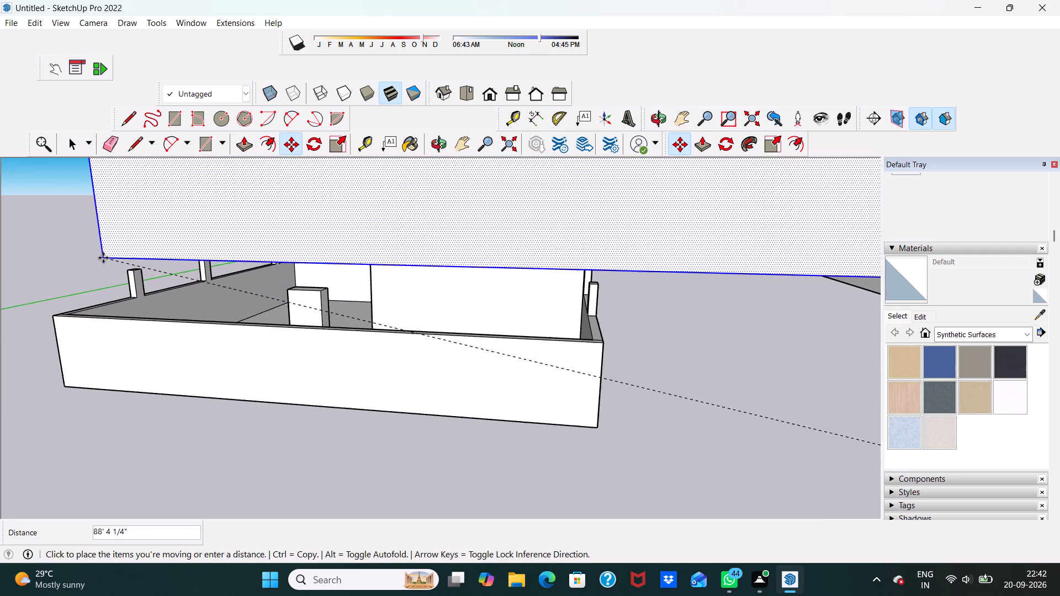
scroll(105, 262, "up", 7)
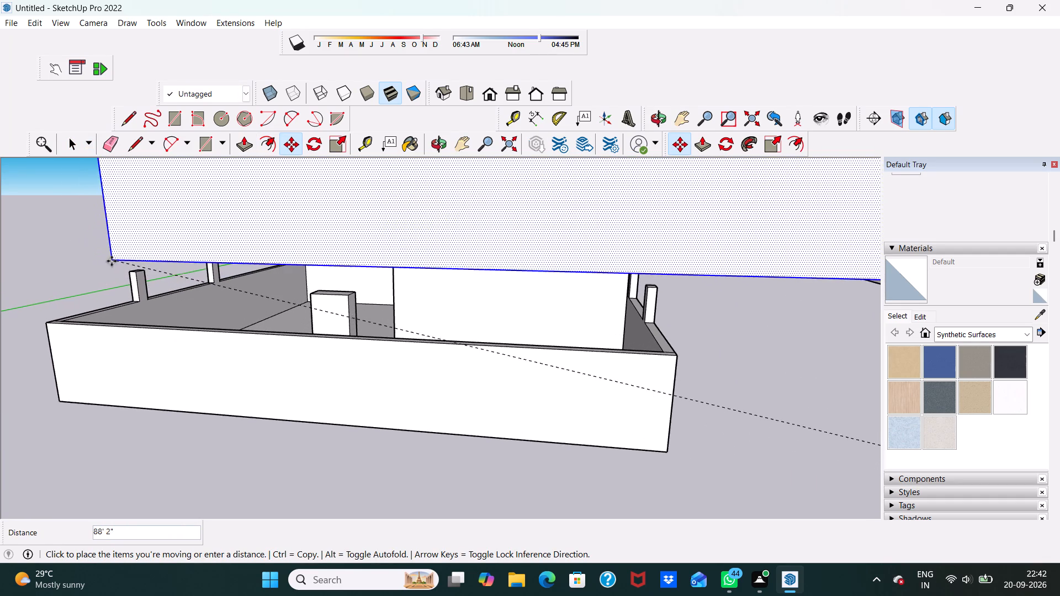
scroll(92, 252, "down", 3)
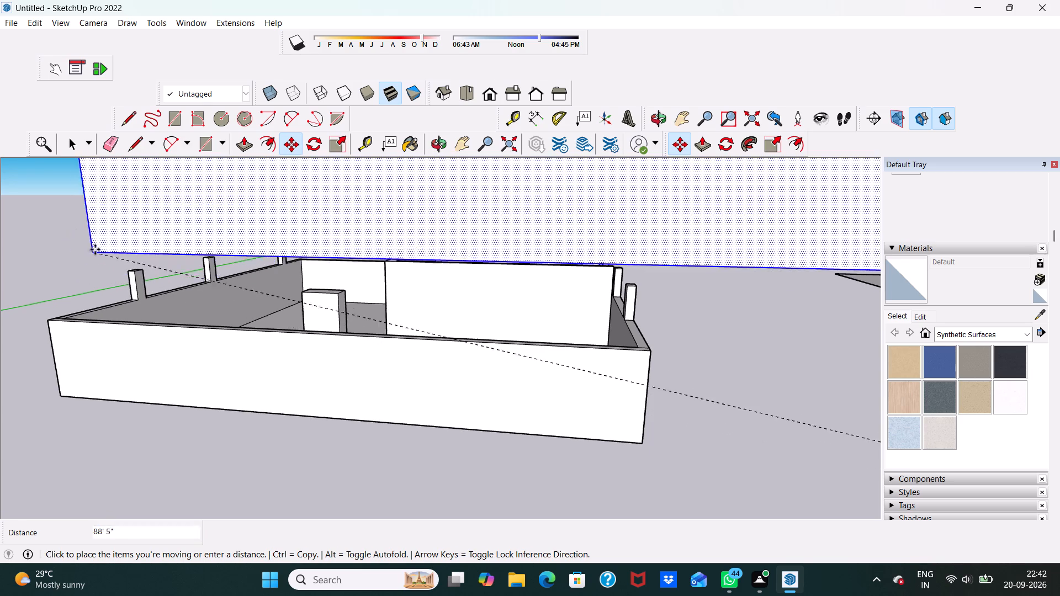
scroll(100, 258, "down", 3)
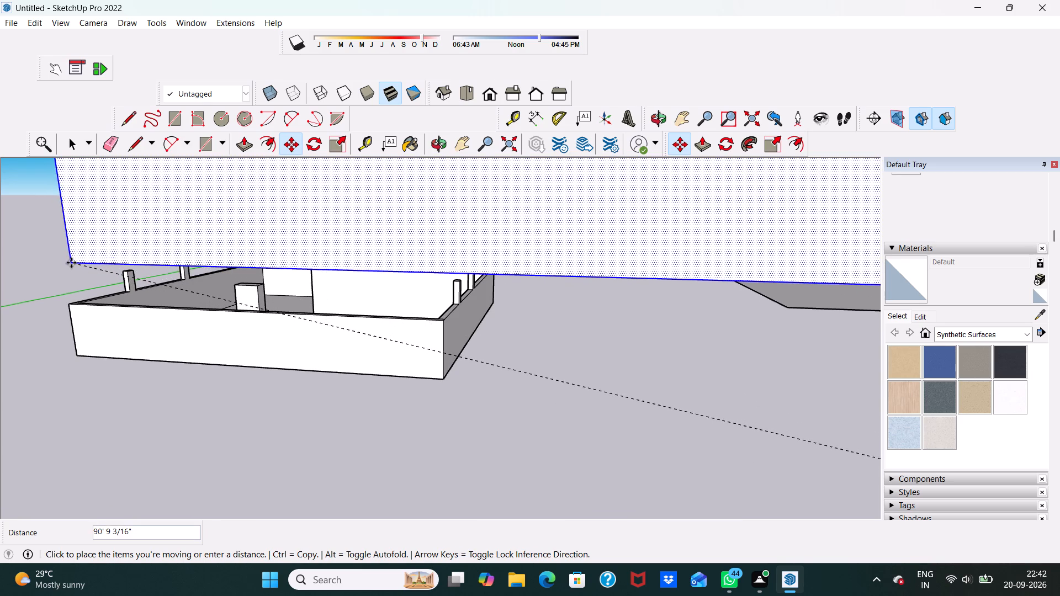
left_click(64, 268)
Move the walled box by its lower corner about 81' 2" to behind the columned building's partitioned corner room.
middle_click_drag(60, 261, 327, 237)
scroll(212, 272, "down", 11)
middle_click_drag(218, 332, 0, 338)
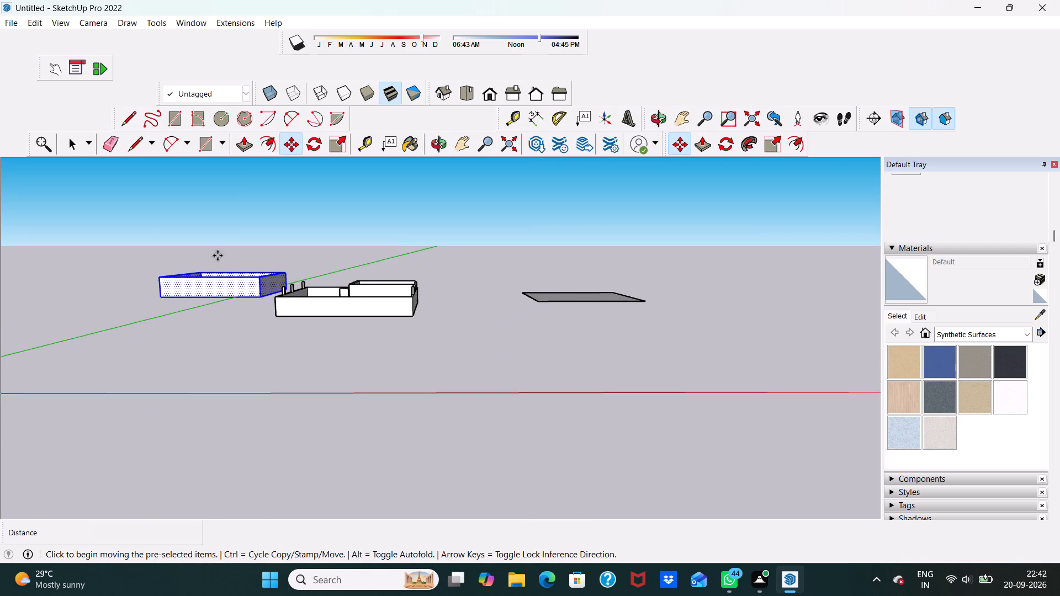
scroll(229, 295, "up", 3)
left_click(265, 297)
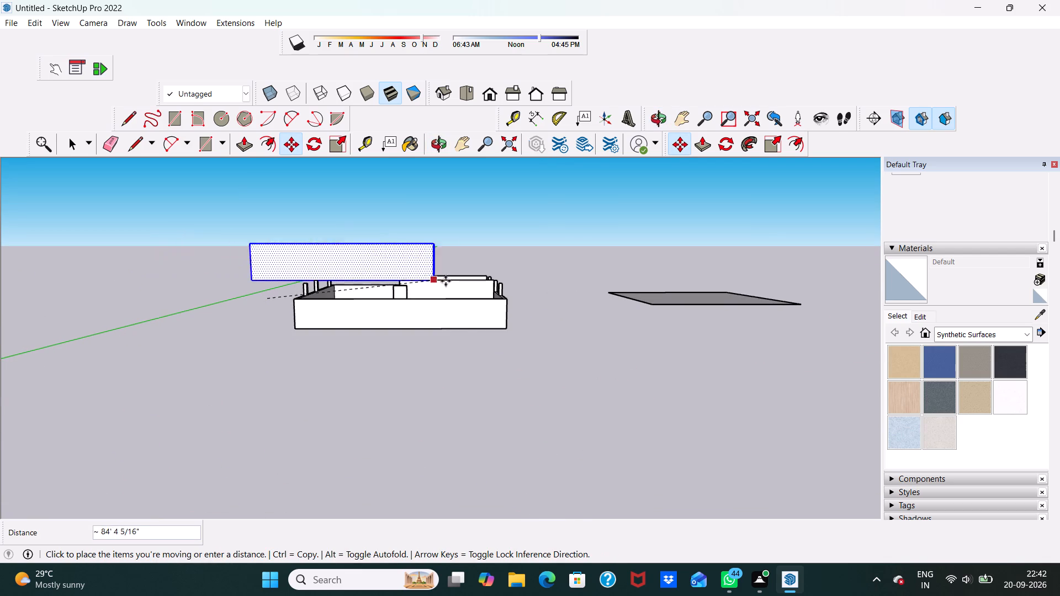
scroll(497, 255, "up", 1)
scroll(494, 257, "down", 3)
scroll(491, 269, "up", 4)
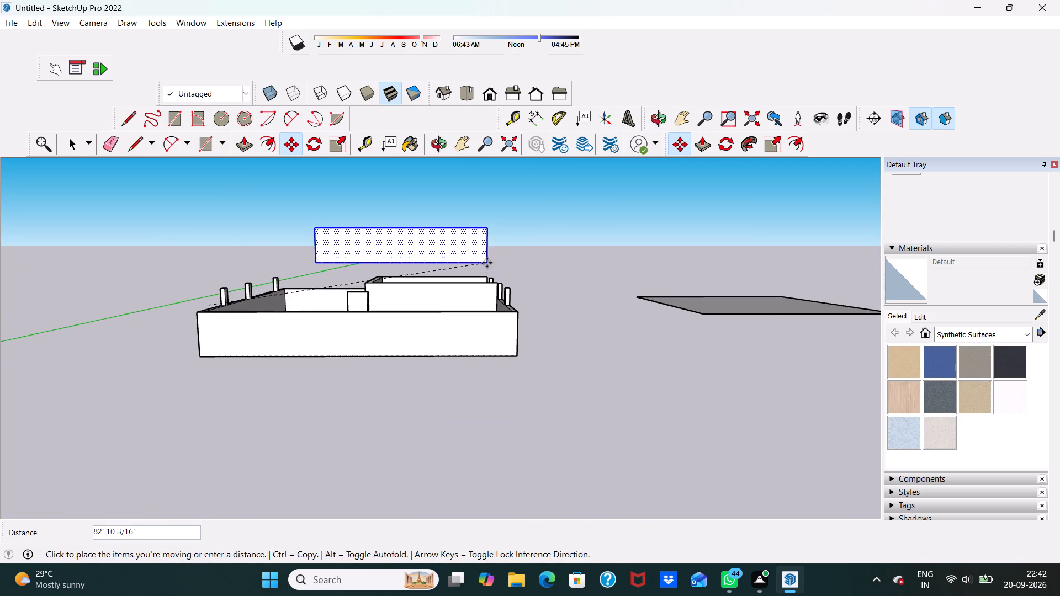
left_click(480, 257)
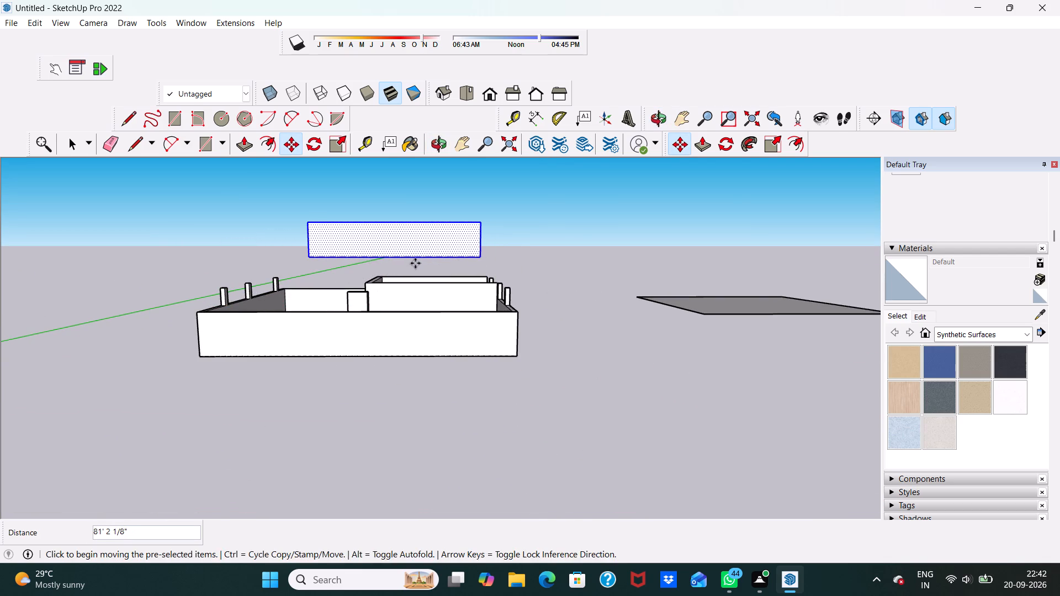
Move the walled box by its lower front corner about 83' 11" toward the building's front outer corner, above the walls.
scroll(412, 261, "down", 2)
middle_click_drag(411, 263, 394, 342)
scroll(403, 296, "down", 1)
scroll(402, 328, "up", 1)
scroll(385, 308, "down", 7)
scroll(356, 308, "up", 4)
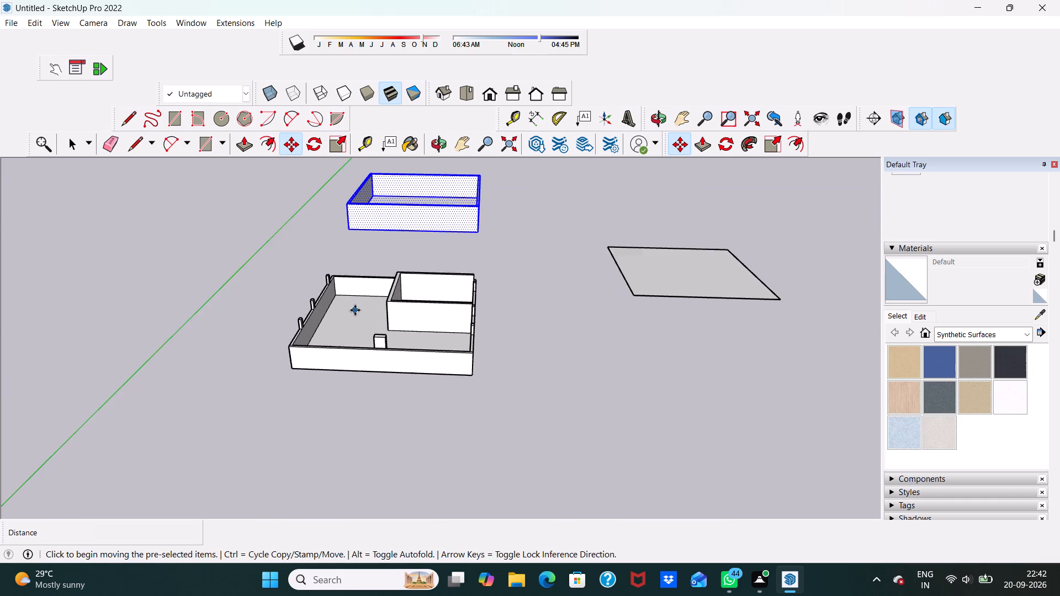
scroll(352, 303, "up", 5)
scroll(346, 272, "down", 6)
middle_click_drag(363, 294, 356, 292)
scroll(356, 292, "up", 4)
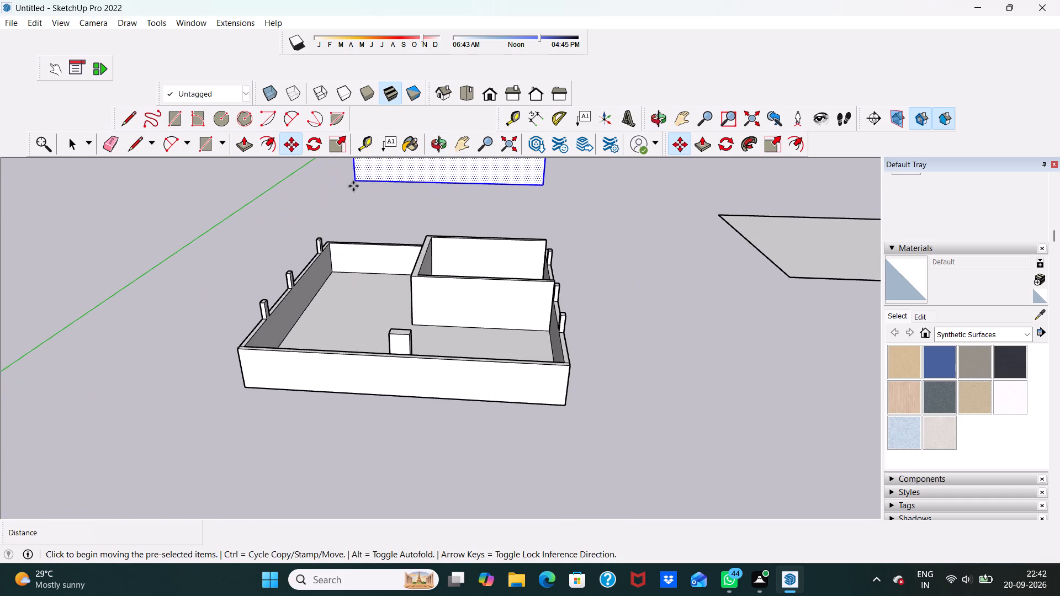
left_click(356, 179)
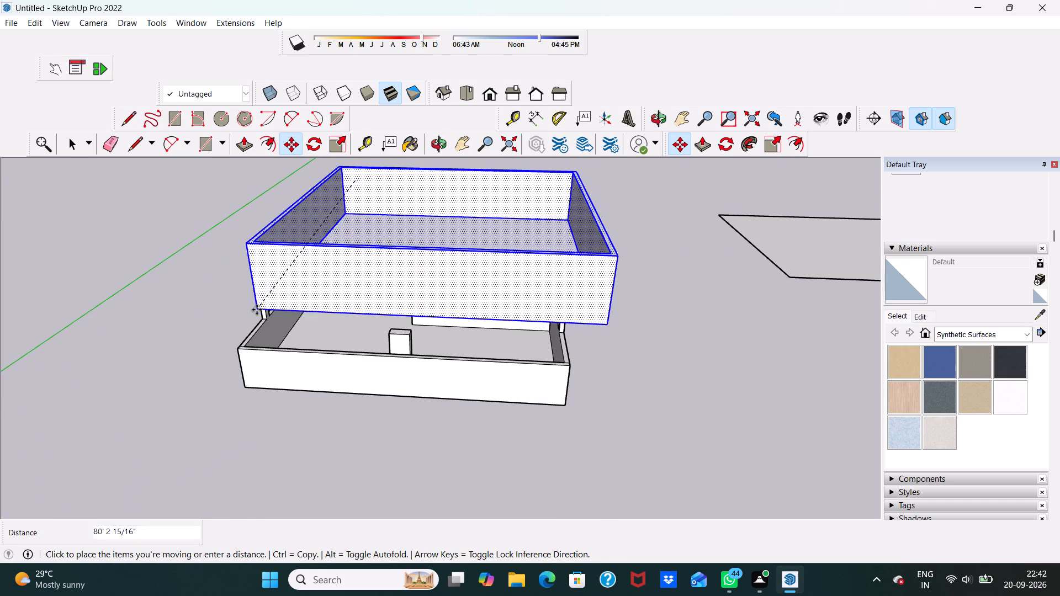
left_click(242, 320)
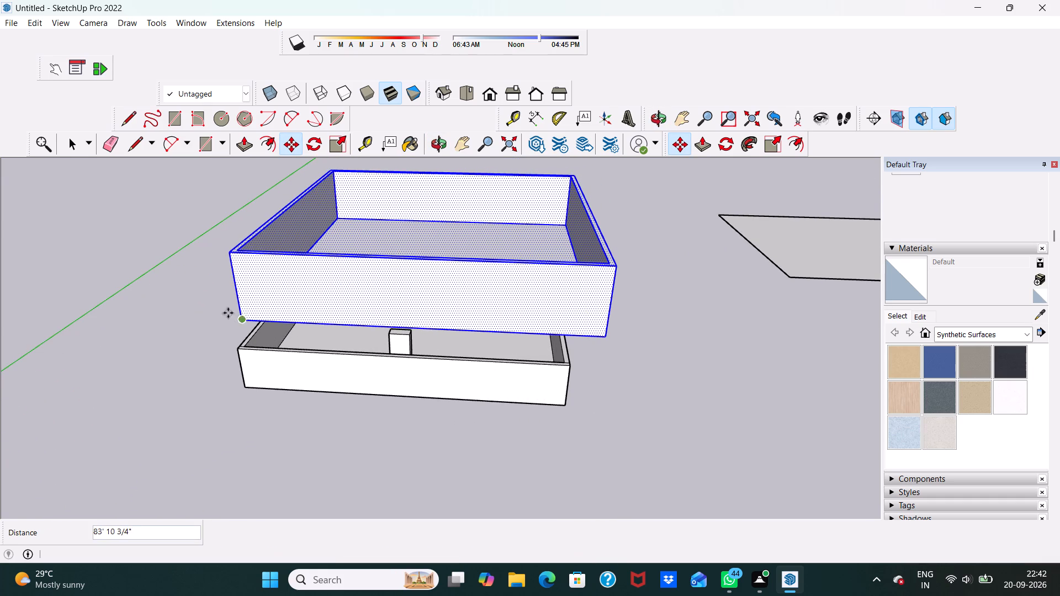
From the columned side, move the walled box by its lower corner about 16' 8" toward the building's outer wall corner.
middle_click_drag(207, 306, 343, 227)
scroll(300, 262, "down", 5)
middle_click_drag(265, 290, 444, 308)
scroll(253, 256, "up", 3)
scroll(295, 283, "up", 4)
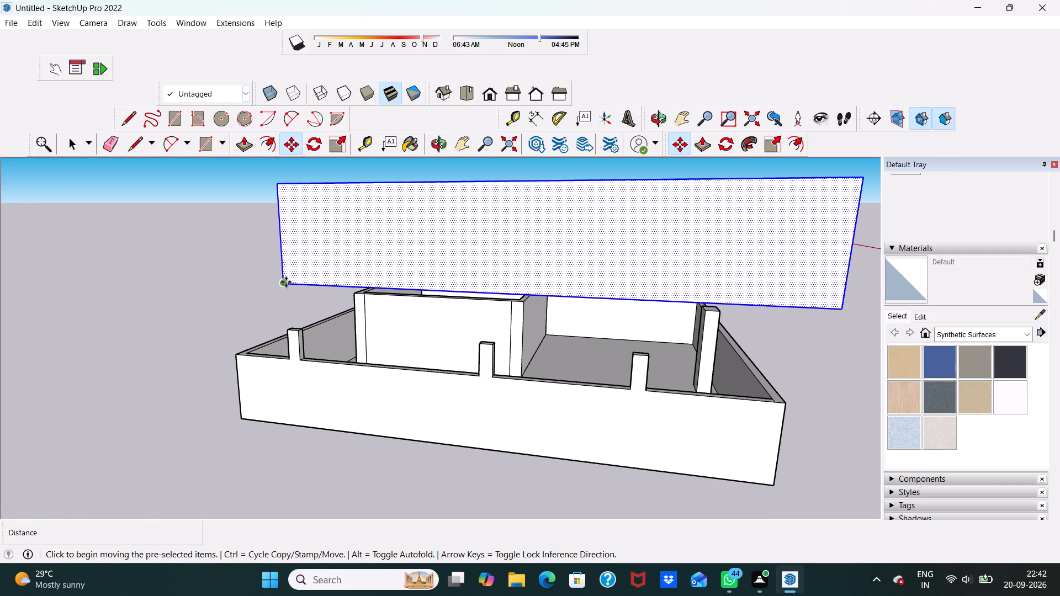
left_click_drag(283, 282, 237, 314)
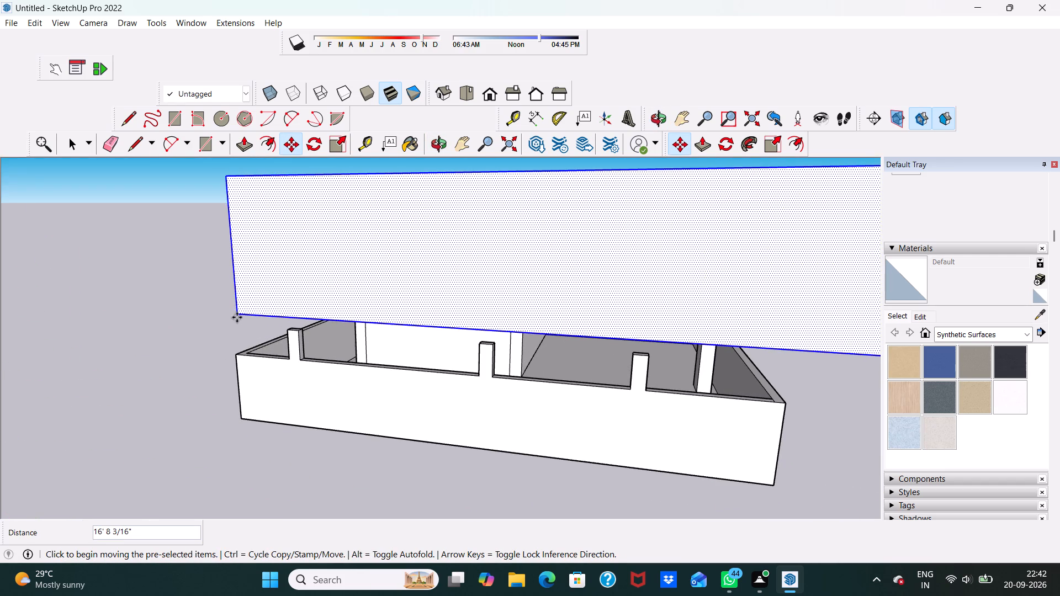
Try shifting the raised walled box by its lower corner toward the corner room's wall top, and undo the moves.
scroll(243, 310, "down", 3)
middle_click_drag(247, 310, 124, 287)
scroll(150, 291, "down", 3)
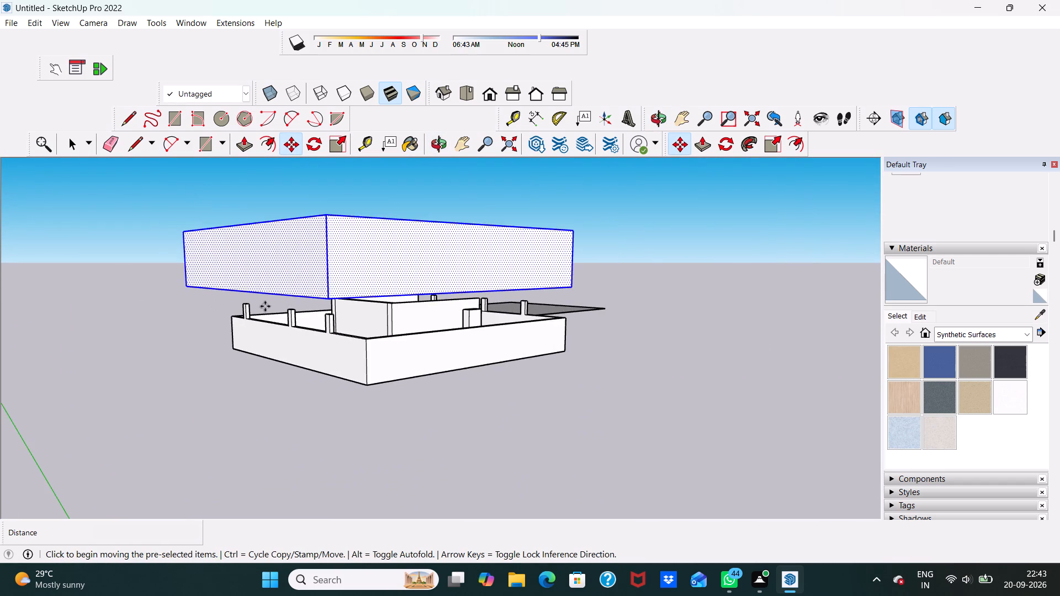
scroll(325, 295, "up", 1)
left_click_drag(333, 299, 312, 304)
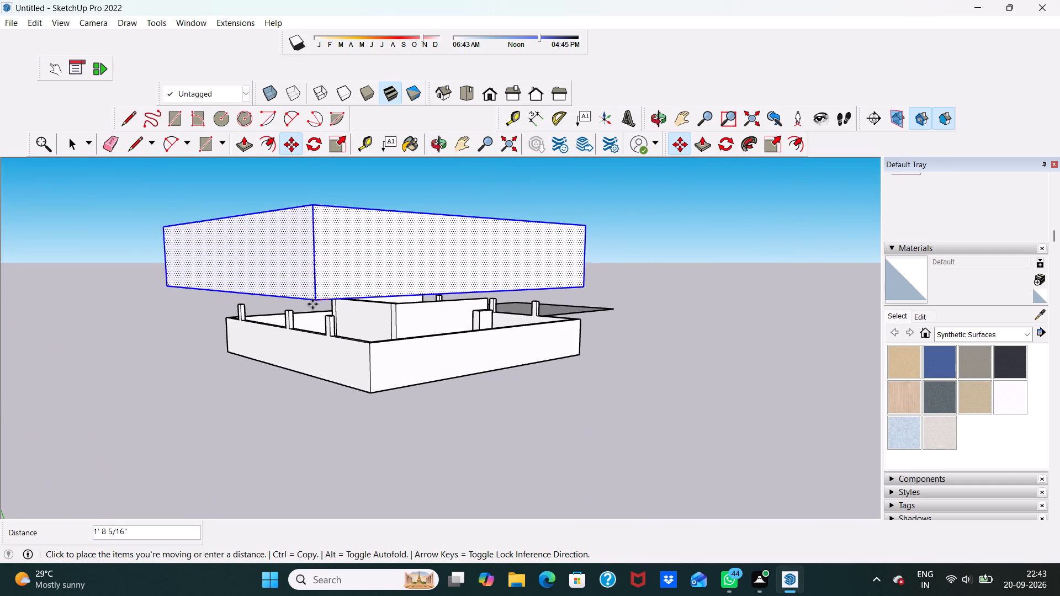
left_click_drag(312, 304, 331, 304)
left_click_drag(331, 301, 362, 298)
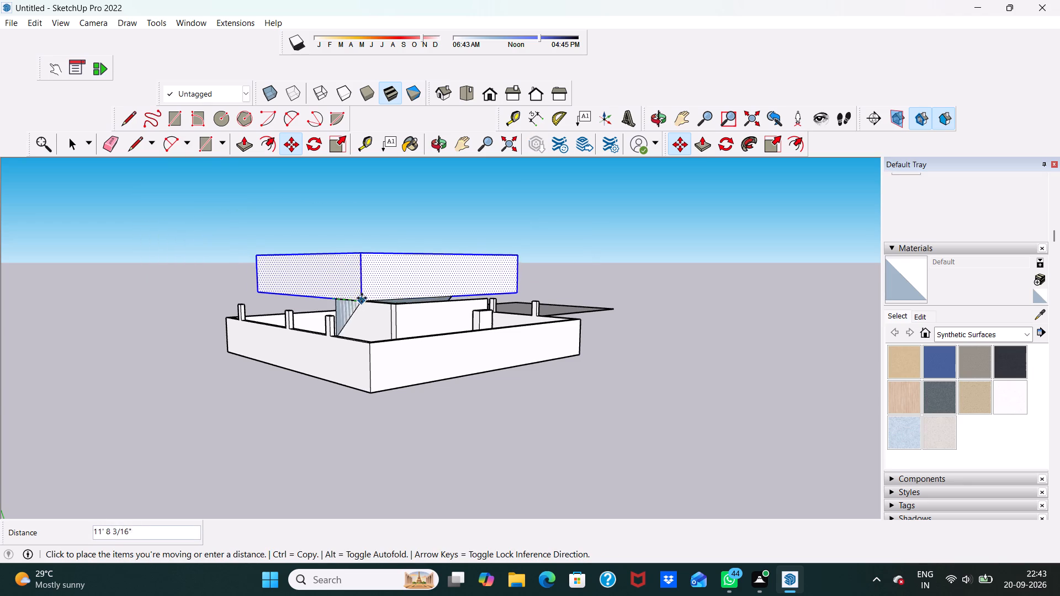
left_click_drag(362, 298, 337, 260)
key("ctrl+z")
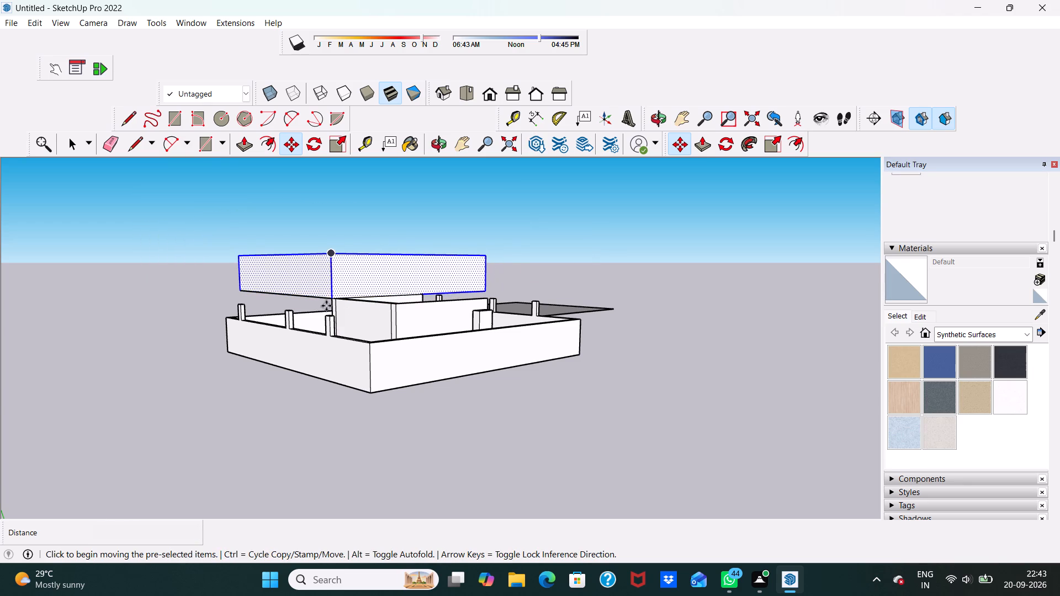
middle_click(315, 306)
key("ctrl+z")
Move the walled box by its lower corner about 3' toward the building's near outer corner.
scroll(327, 304, "down", 1)
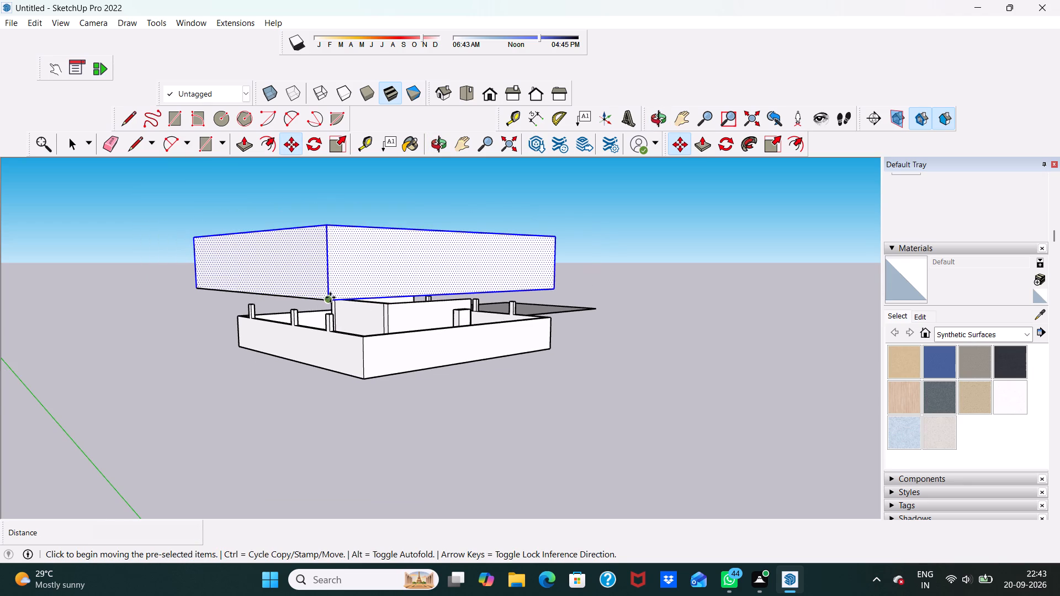
left_click_drag(330, 303, 324, 311)
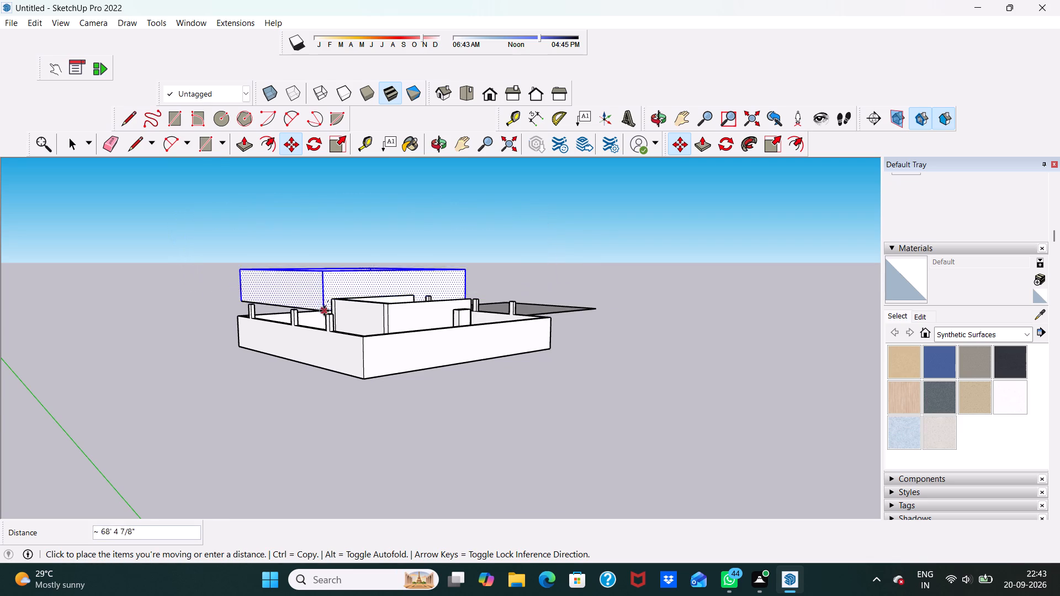
left_click_drag(324, 311, 341, 316)
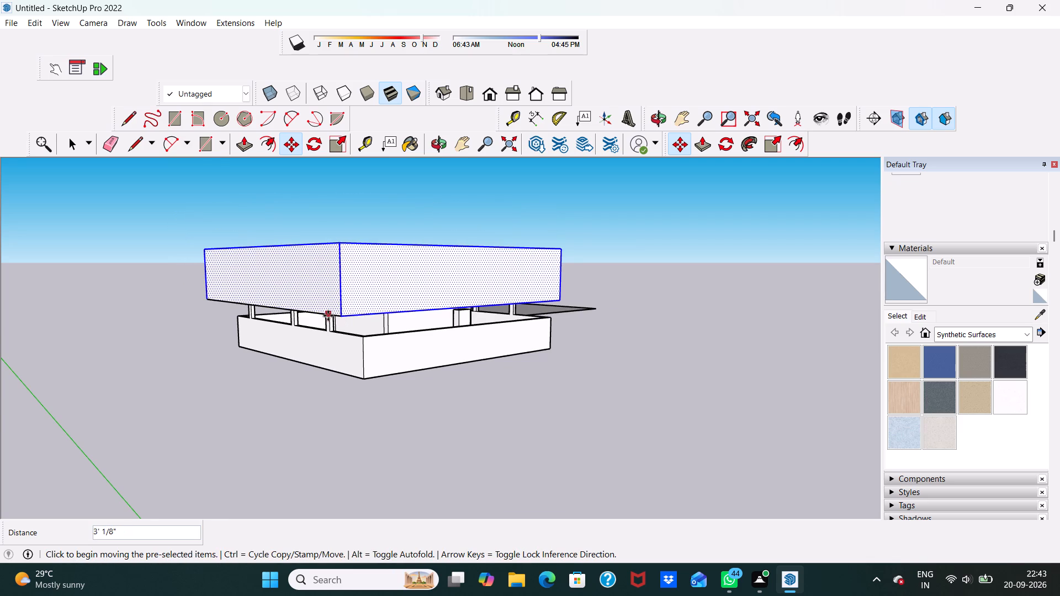
Move the walled box by its lower front corner along the building's width to sit over the columns and corner room.
scroll(328, 316, "down", 1)
middle_click_drag(328, 316, 236, 300)
scroll(379, 282, "down", 1)
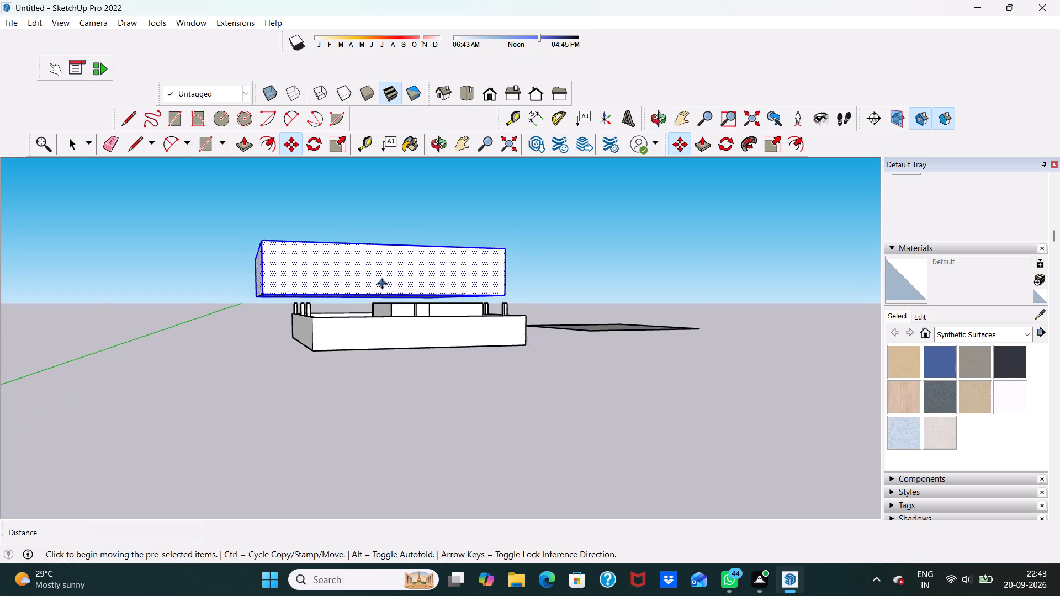
scroll(382, 284, "down", 1)
middle_click_drag(385, 288, 284, 346)
scroll(302, 323, "up", 5)
scroll(295, 320, "down", 4)
middle_click_drag(323, 361, 278, 340)
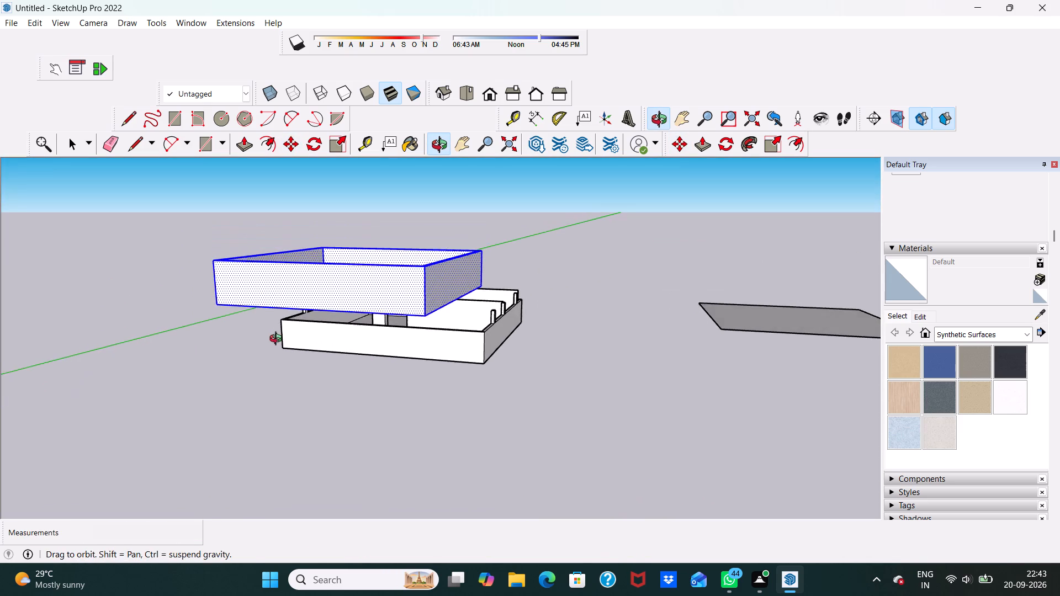
middle_click_drag(278, 340, 281, 343)
scroll(441, 315, "up", 4)
left_click_drag(413, 322, 430, 317)
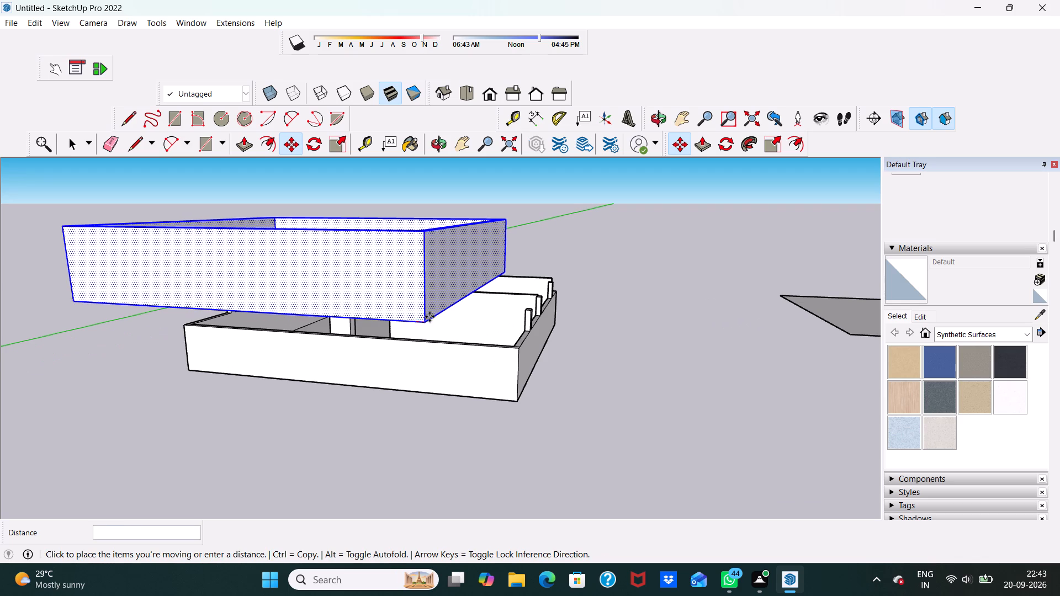
left_click_drag(430, 317, 540, 302)
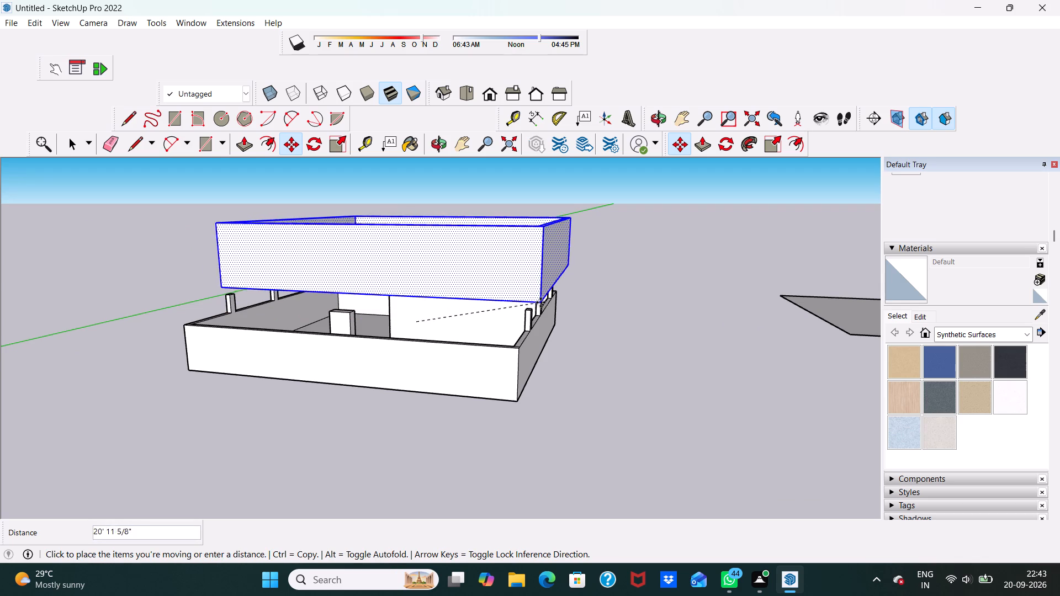
left_click_drag(540, 302, 519, 306)
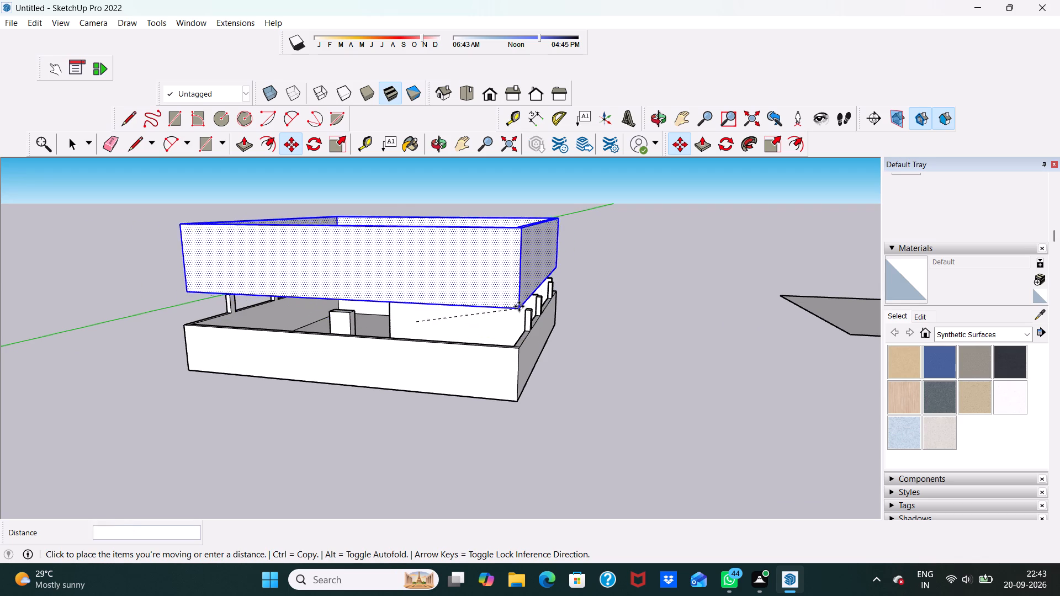
left_click_drag(519, 306, 512, 275)
scroll(488, 268, "up", 8)
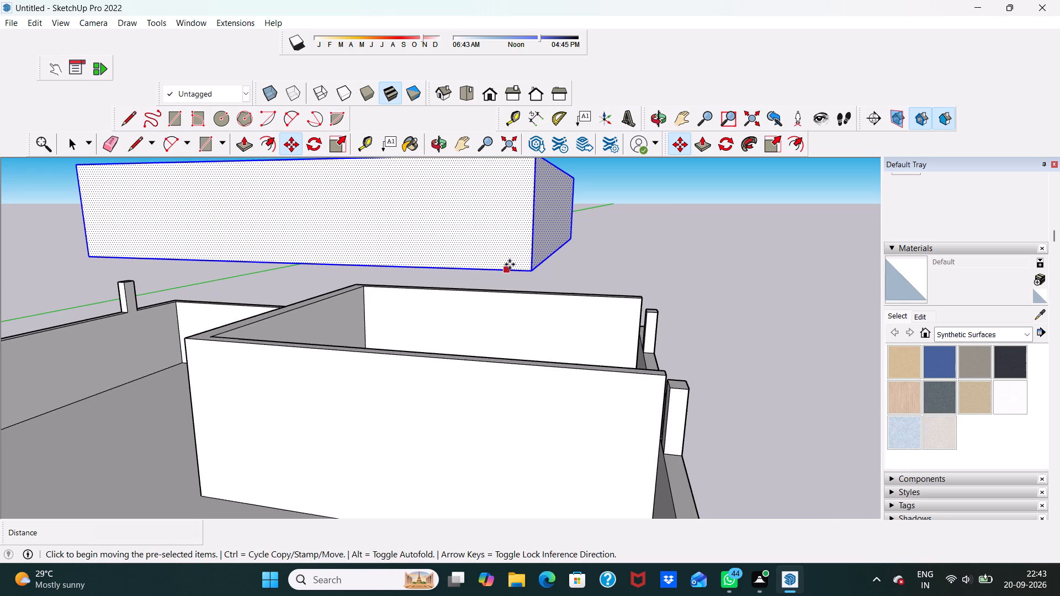
Move the raised walled box by its lower corner toward the outer corner above the corner room.
left_click_drag(524, 270, 568, 312)
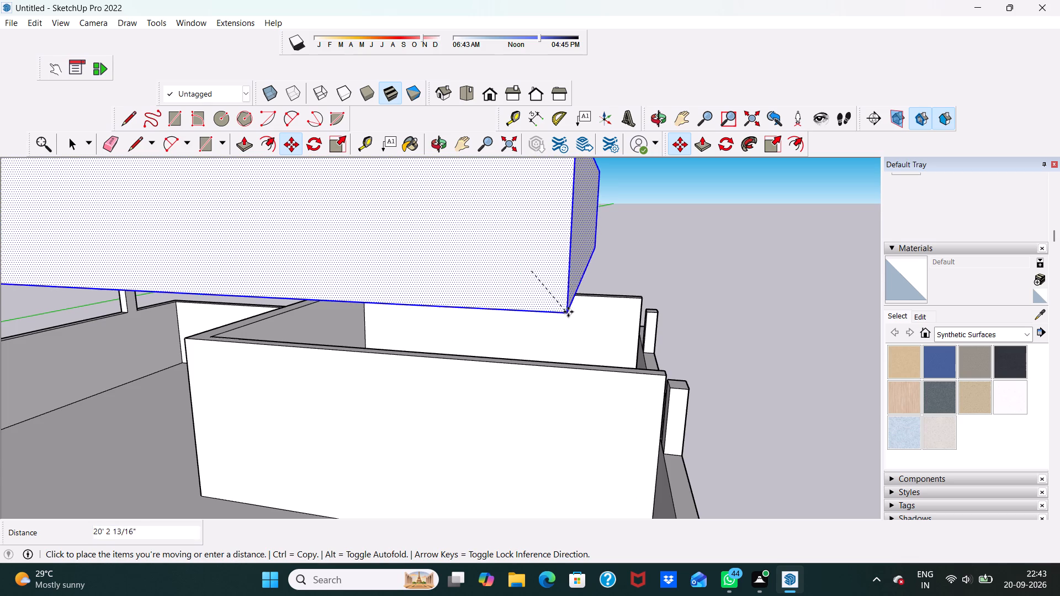
left_click_drag(568, 312, 576, 261)
scroll(547, 248, "down", 8)
middle_click_drag(418, 301, 421, 345)
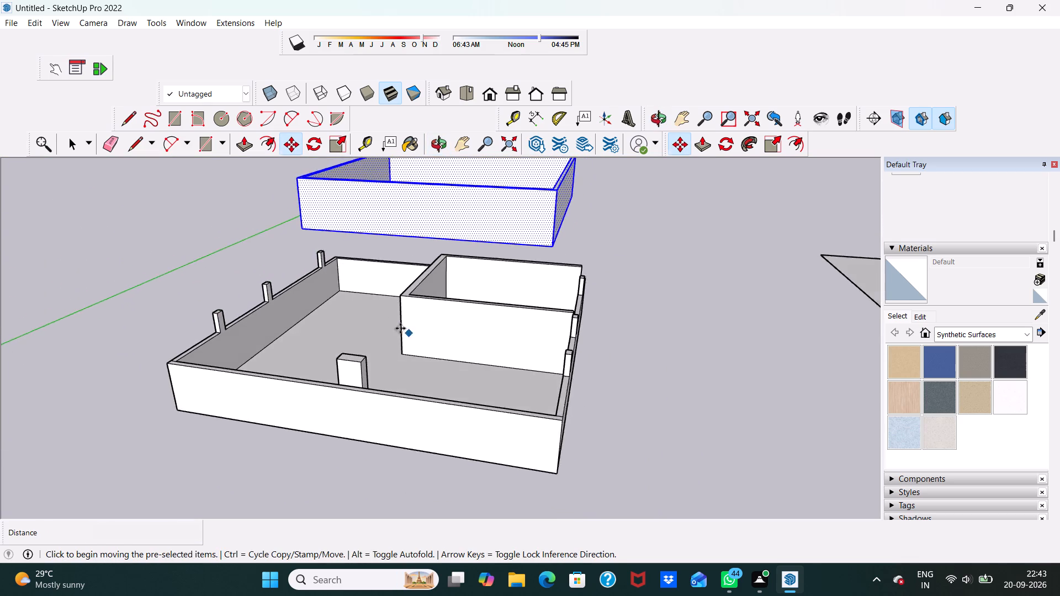
Move the walled box by its lower front corner about 52' toward the building's front outer corner opposite the corner room.
scroll(400, 328, "up", 1)
scroll(382, 301, "down", 4)
scroll(312, 242, "up", 4)
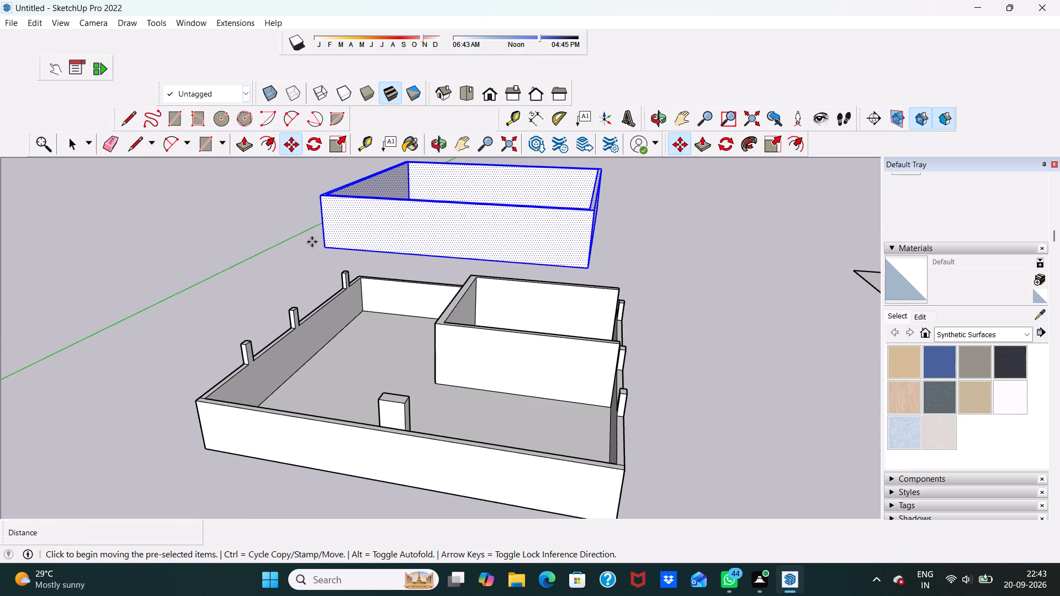
scroll(13, 388, "down", 1)
scroll(153, 347, "down", 3)
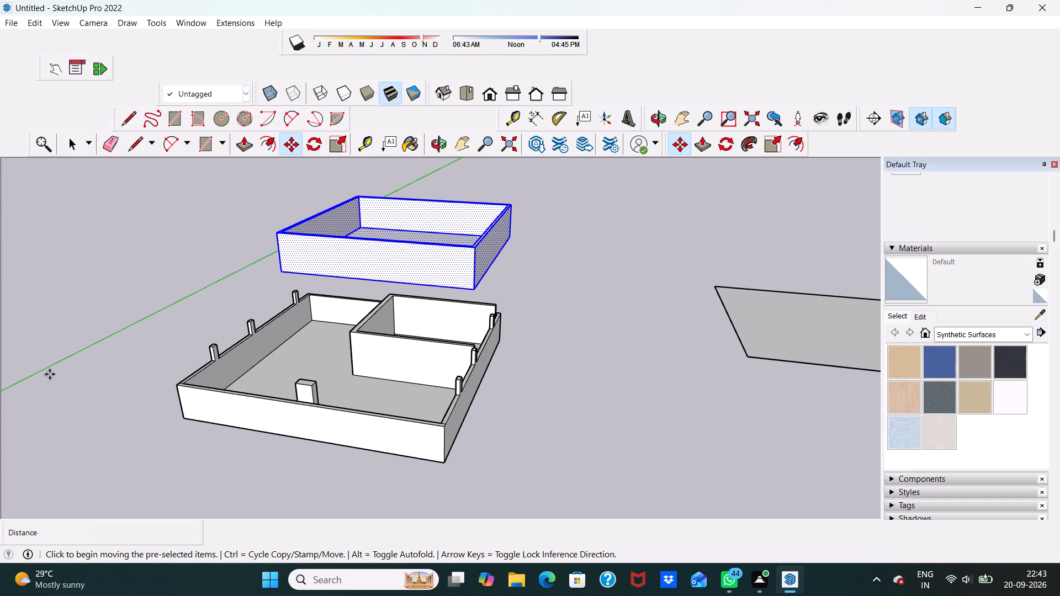
scroll(50, 374, "up", 5)
scroll(232, 300, "down", 4)
scroll(332, 247, "up", 3)
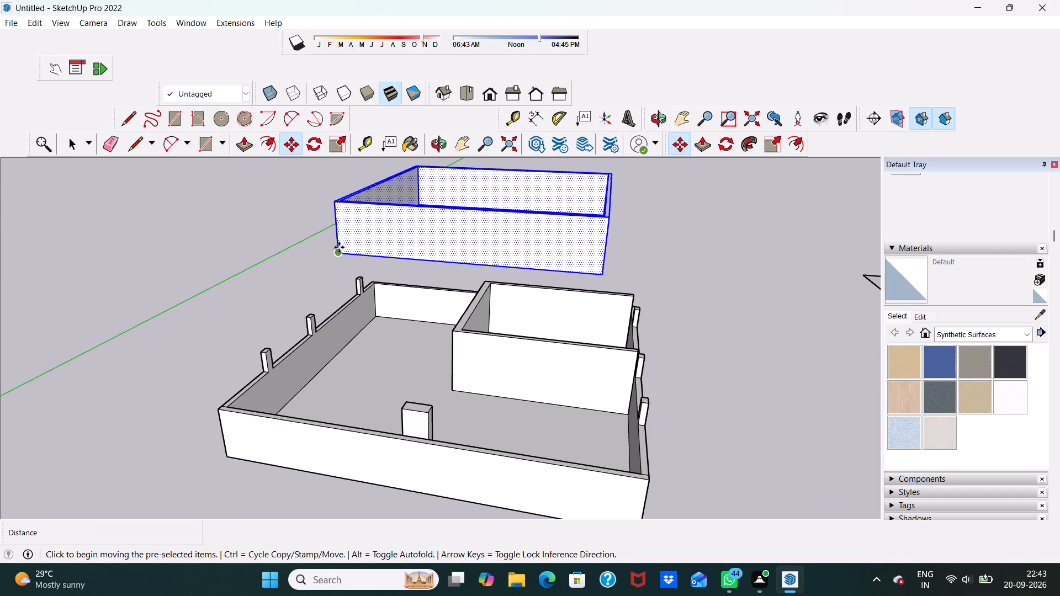
left_click(339, 247)
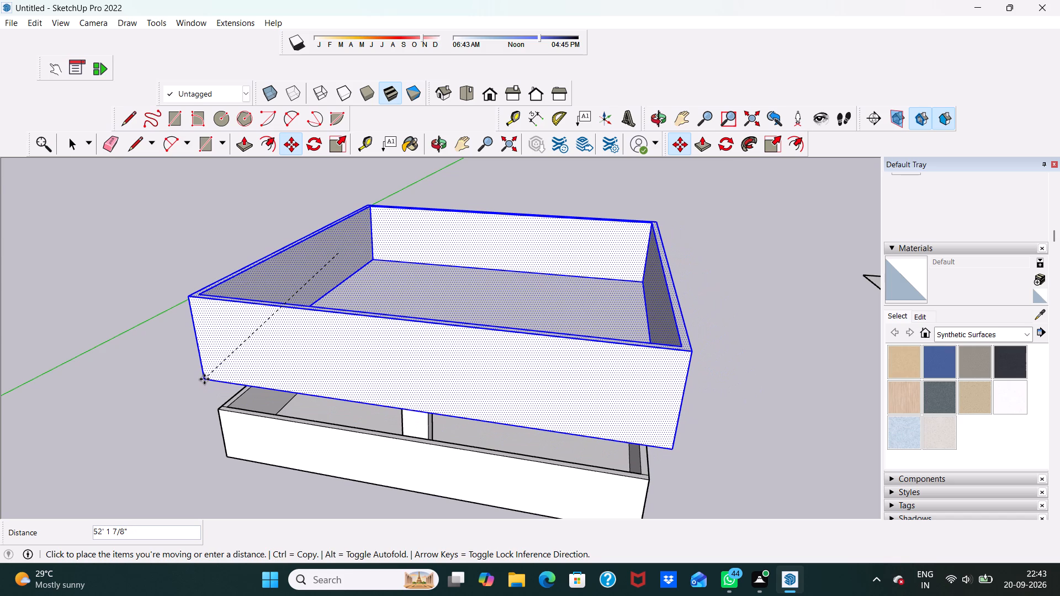
left_click(204, 379)
Shift the walled box by its near lower corner in short moves toward the building's near outer corner beside the corner room.
middle_click_drag(176, 380, 443, 285)
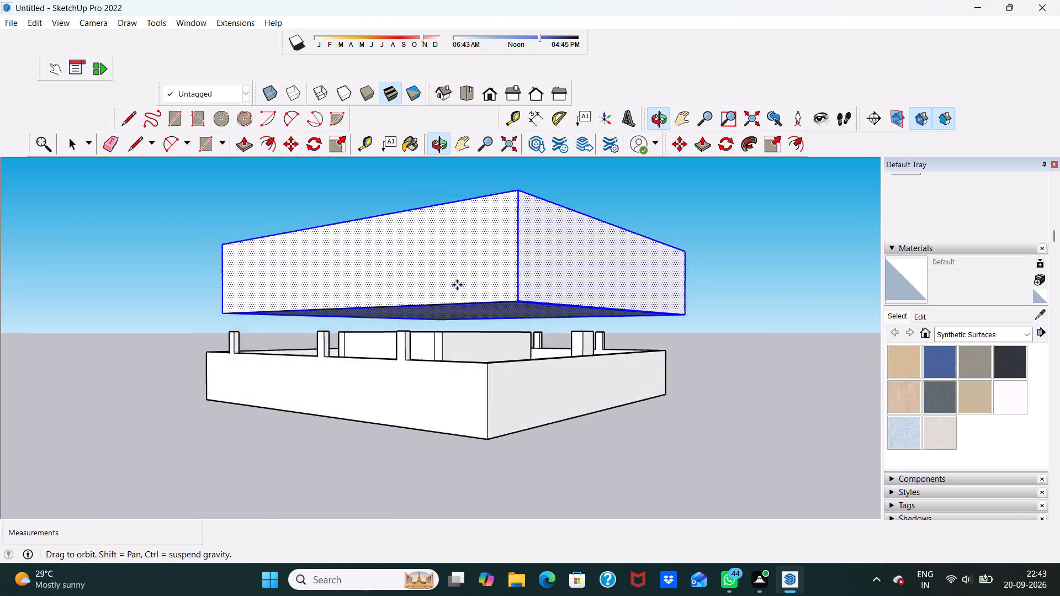
scroll(471, 285, "up", 1)
middle_click_drag(199, 358, 458, 382)
middle_click_drag(320, 397, 391, 387)
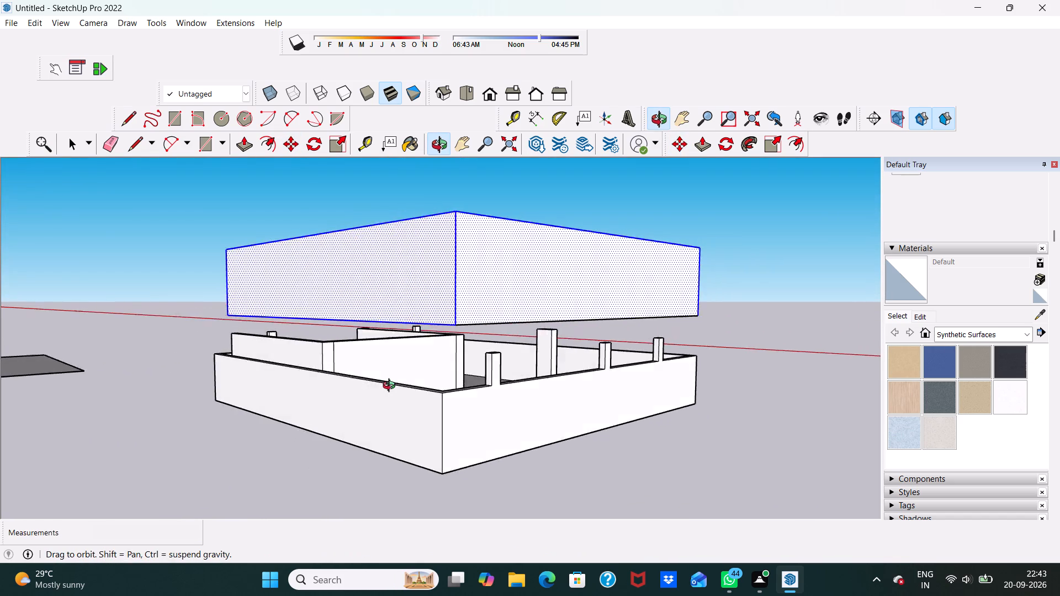
middle_click_drag(391, 387, 432, 402)
left_click_drag(515, 348, 489, 351)
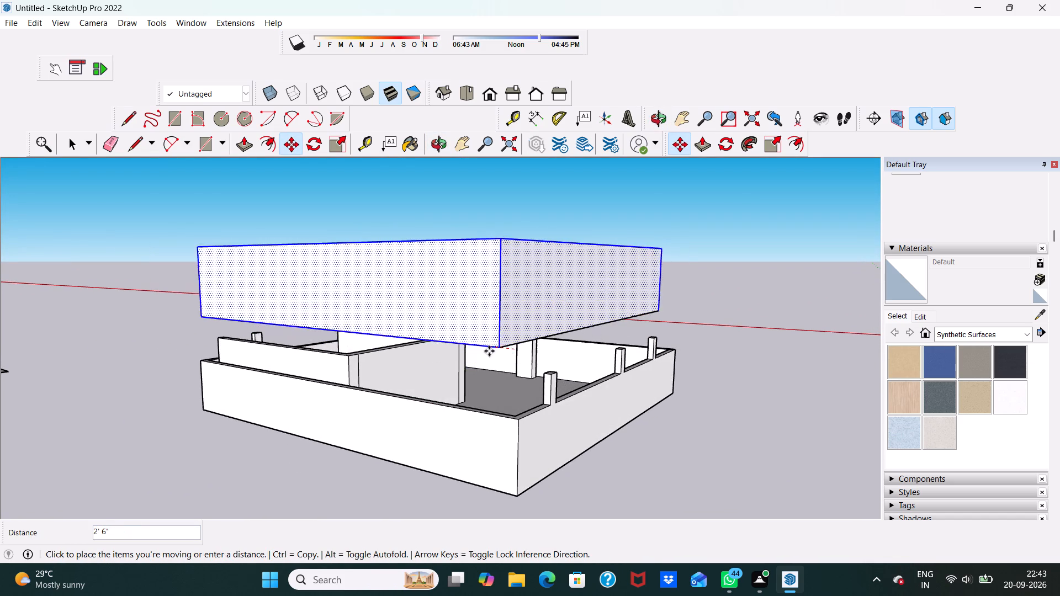
left_click_drag(489, 351, 484, 336)
scroll(494, 342, "up", 4)
scroll(469, 338, "down", 4)
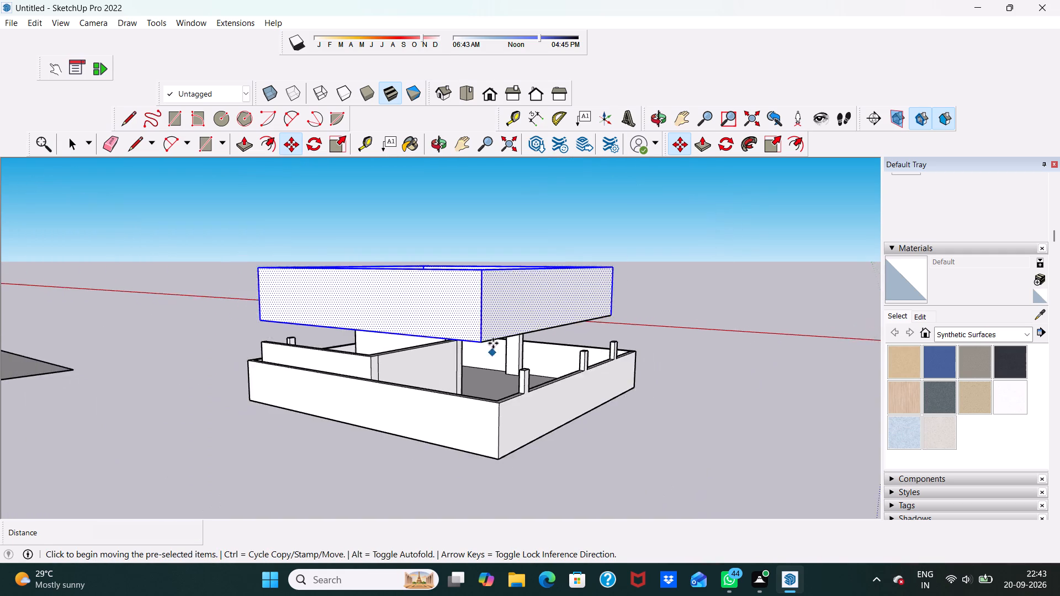
scroll(493, 343, "down", 5)
left_click_drag(479, 342, 486, 353)
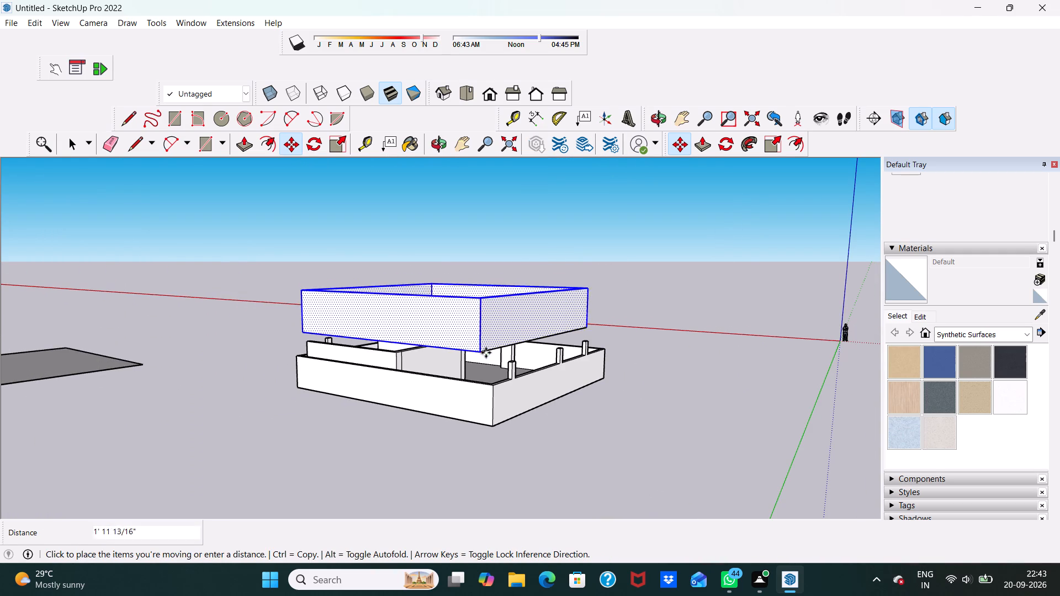
left_click_drag(486, 353, 492, 359)
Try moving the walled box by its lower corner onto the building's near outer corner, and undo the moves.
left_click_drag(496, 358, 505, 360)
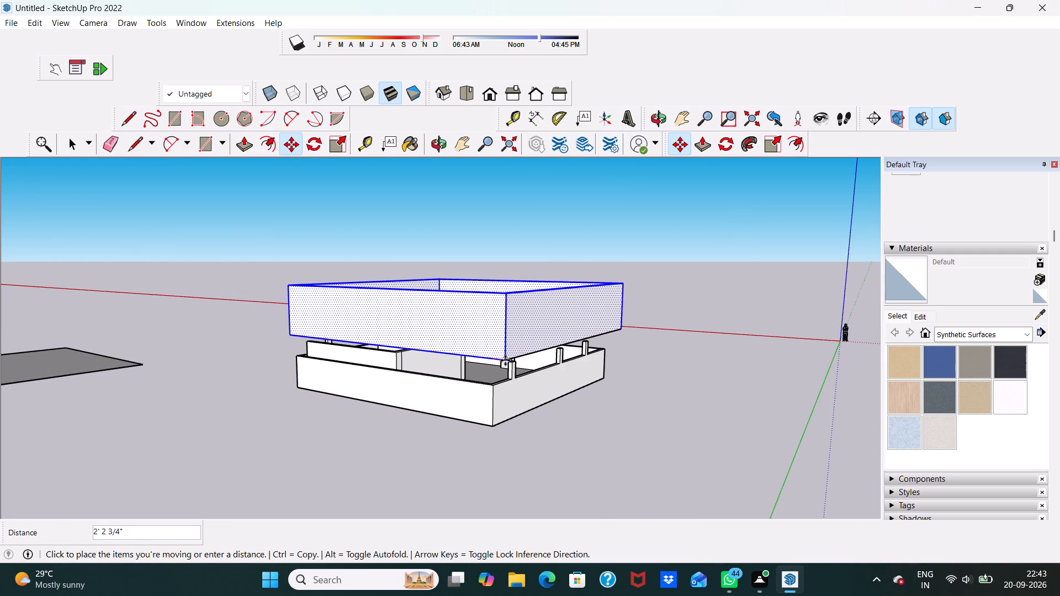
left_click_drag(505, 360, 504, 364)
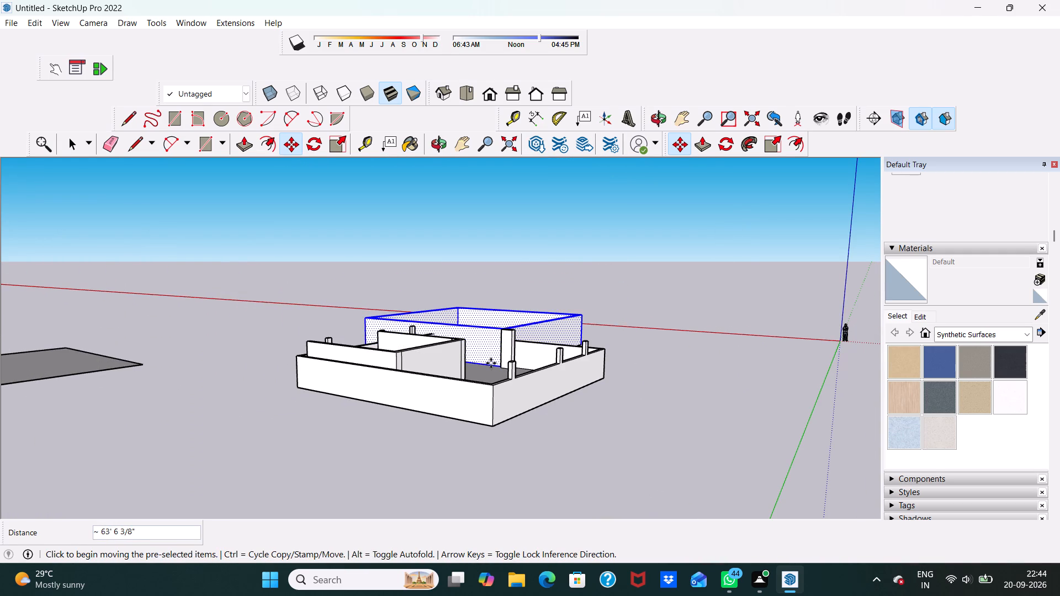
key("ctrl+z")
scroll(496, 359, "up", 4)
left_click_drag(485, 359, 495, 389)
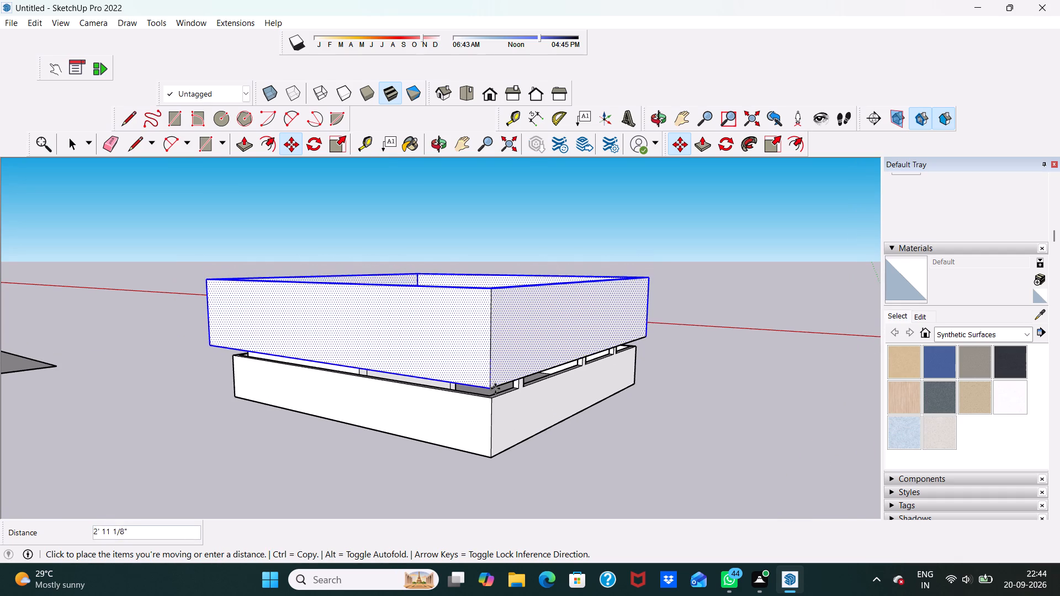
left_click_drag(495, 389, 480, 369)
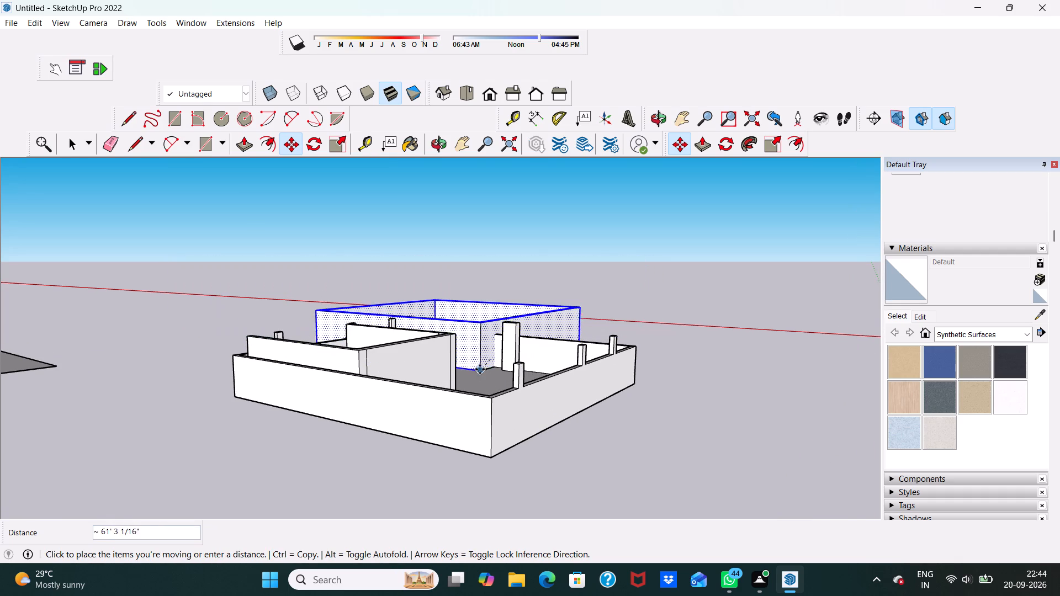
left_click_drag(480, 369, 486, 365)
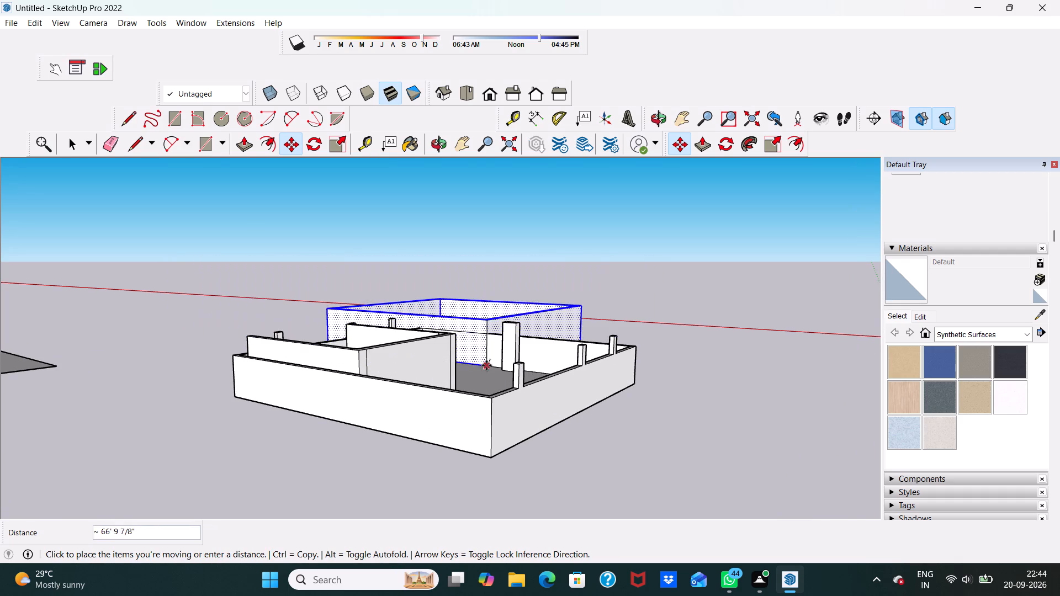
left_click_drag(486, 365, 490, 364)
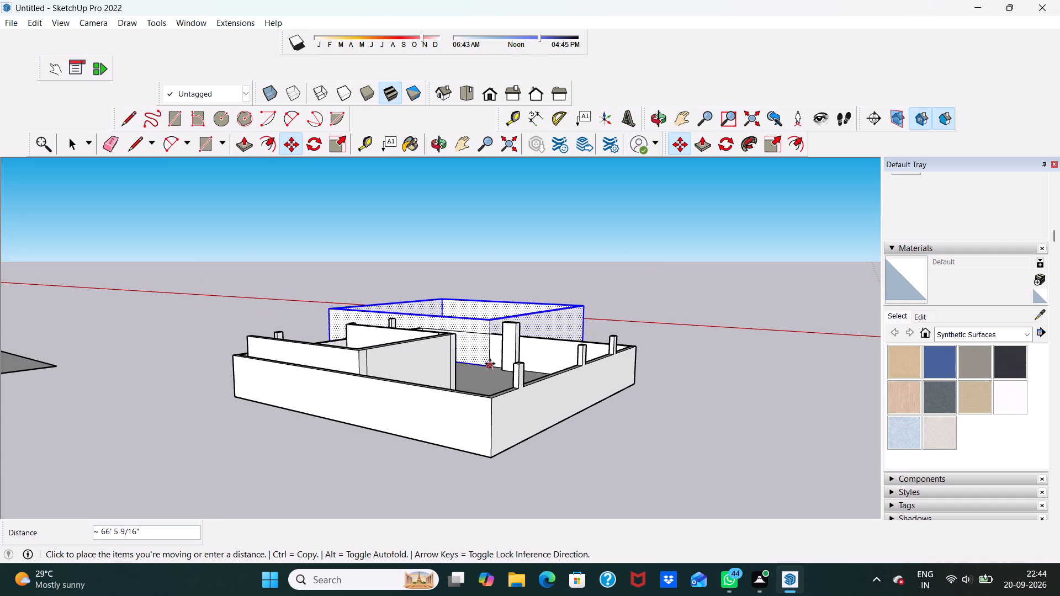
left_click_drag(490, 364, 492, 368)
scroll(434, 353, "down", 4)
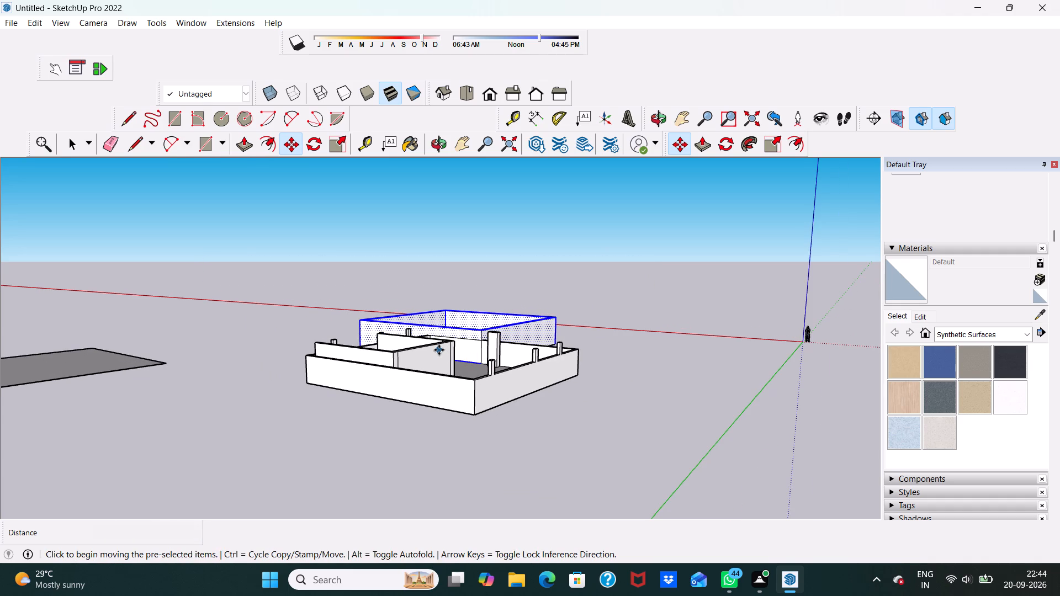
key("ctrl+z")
From the columned side, move the walled box by its lower corner about 6' 7" toward the building's outer corner.
scroll(491, 345, "up", 5)
scroll(444, 382, "down", 1)
middle_click_drag(437, 385, 301, 378)
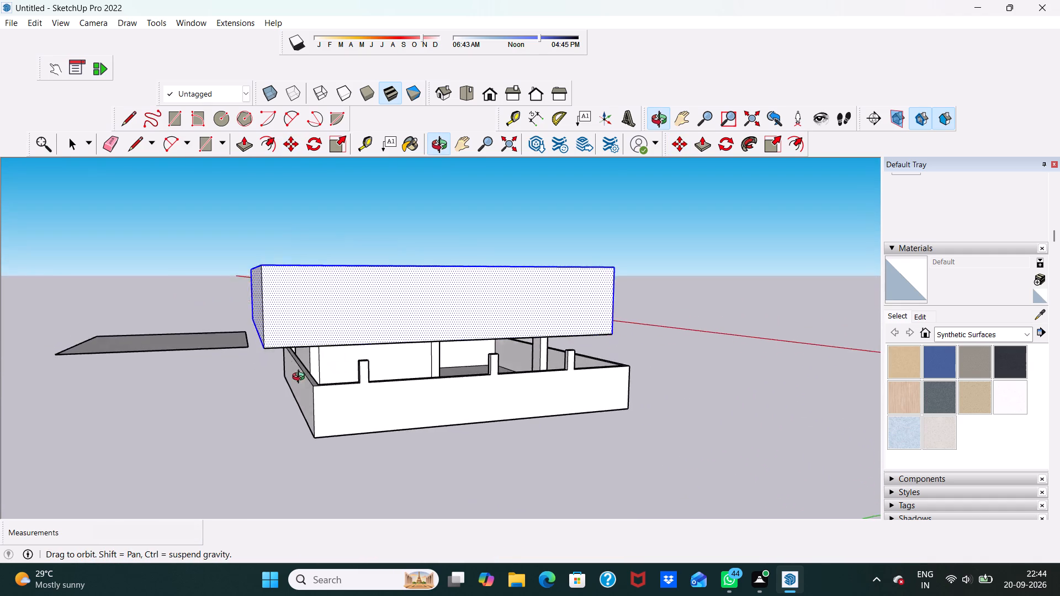
middle_click_drag(301, 378, 194, 356)
scroll(483, 306, "up", 3)
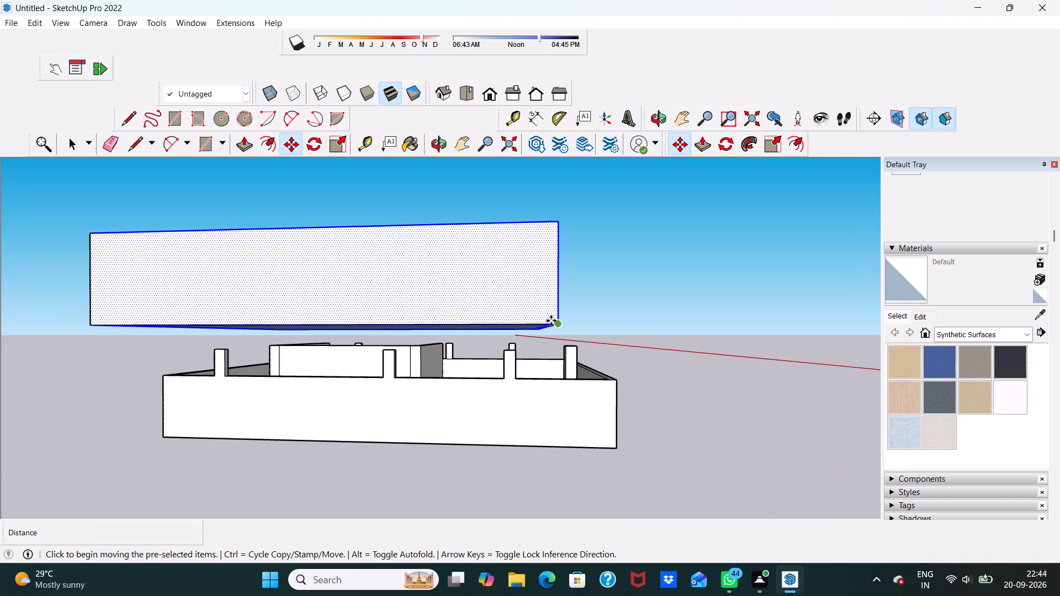
left_click_drag(554, 319, 608, 336)
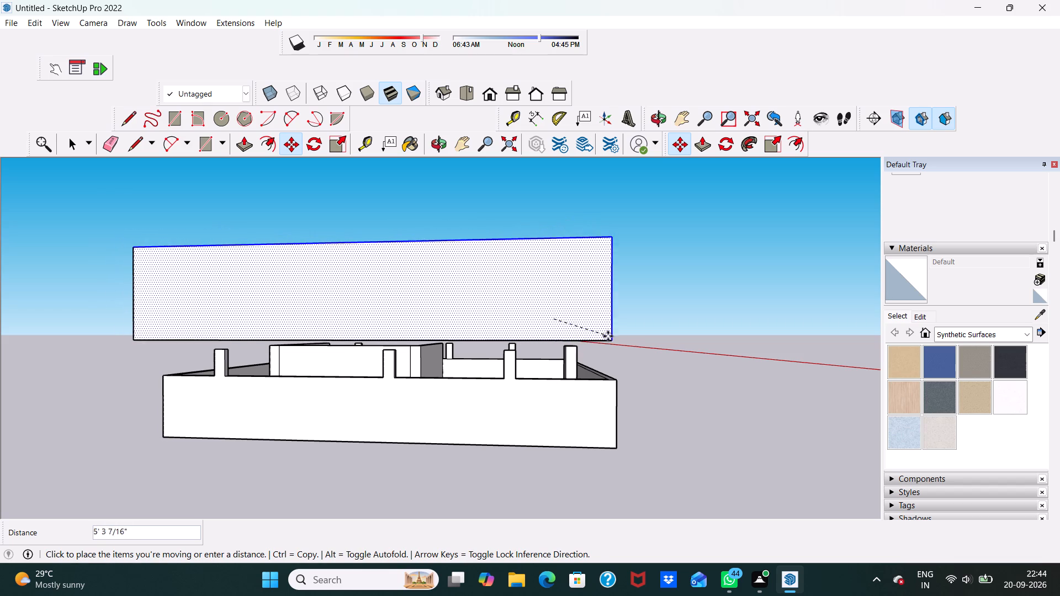
left_click_drag(608, 336, 618, 346)
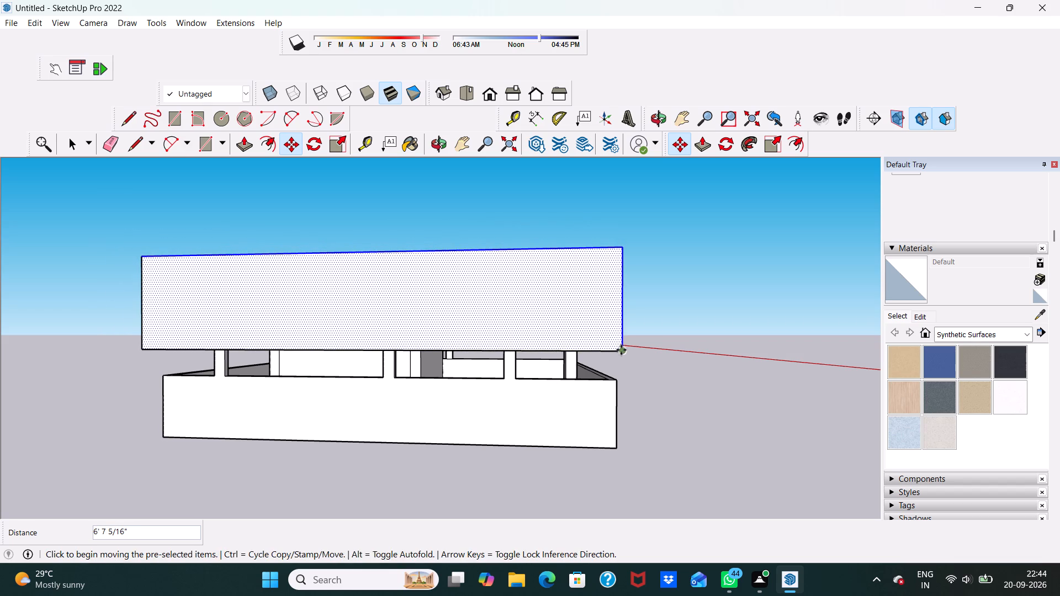
From the opposite columned side, move the walled box by its lower corner about 4' 10" outward to line up with the outer wall.
middle_click_drag(575, 363, 674, 340)
middle_click_drag(355, 365, 534, 381)
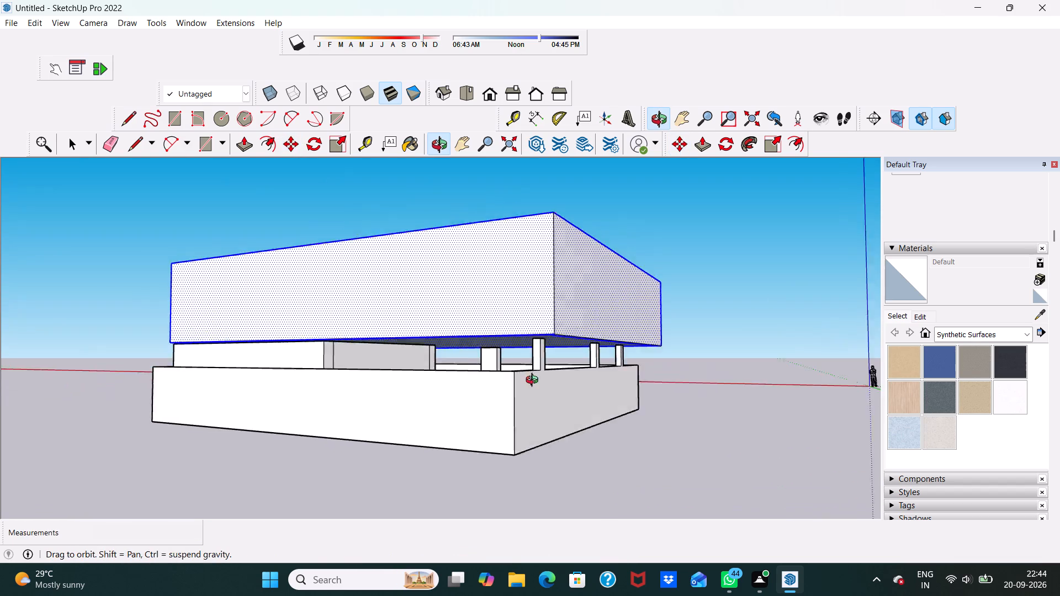
middle_click_drag(534, 381, 543, 386)
middle_click_drag(346, 377, 474, 347)
middle_click_drag(122, 340, 125, 339)
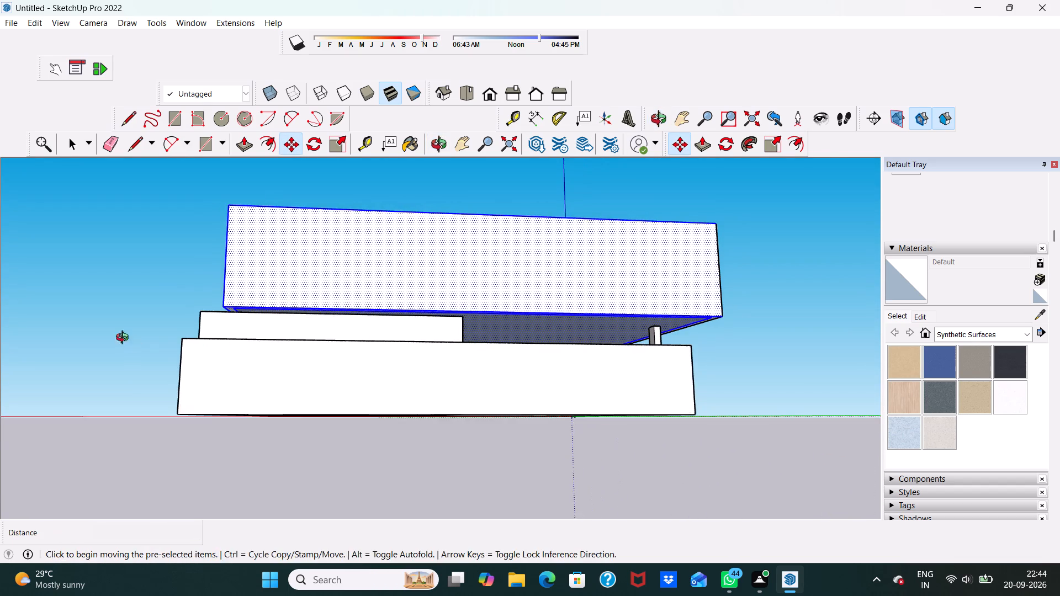
middle_click_drag(125, 339, 350, 387)
scroll(210, 352, "up", 3)
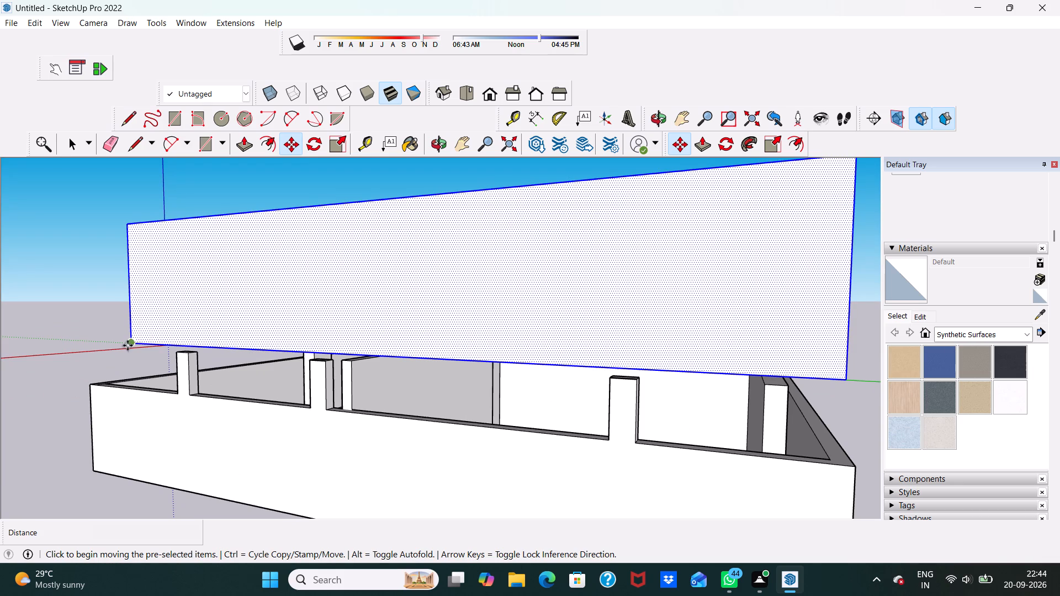
left_click_drag(129, 343, 105, 353)
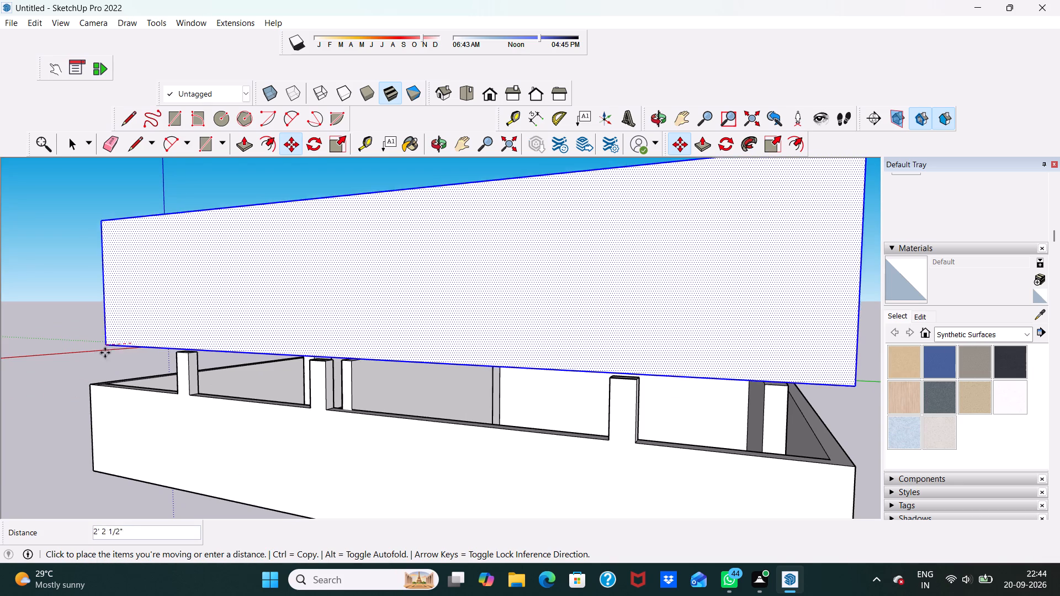
left_click_drag(105, 353, 73, 350)
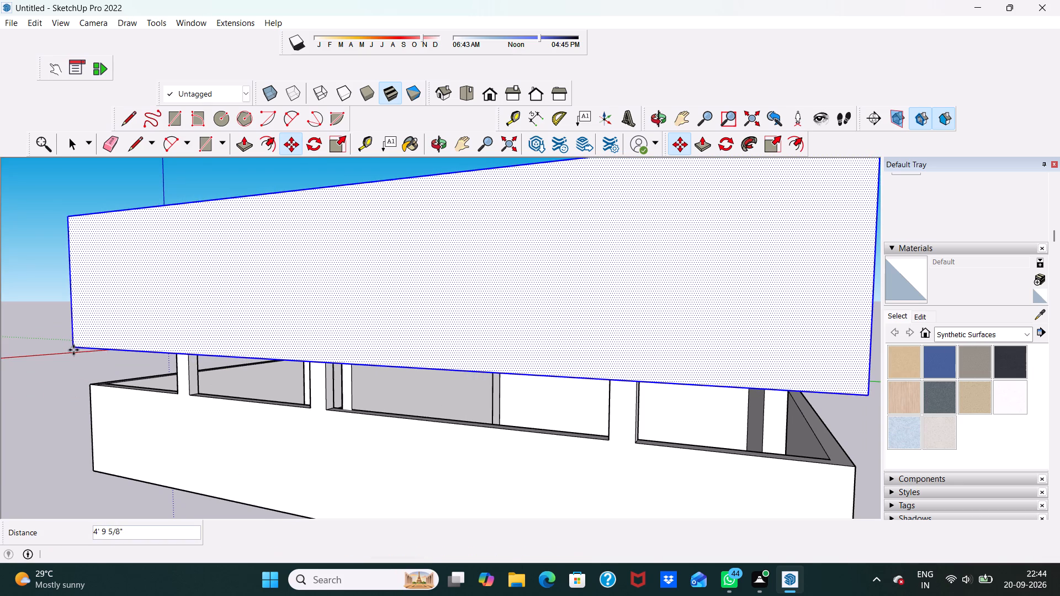
Examine from all sides how the raised walled box lines up with the building's outer walls and columns.
scroll(116, 347, "down", 4)
middle_click_drag(163, 347, 0, 354)
scroll(272, 347, "down", 5)
middle_click_drag(343, 351, 63, 352)
middle_click_drag(328, 340, 176, 348)
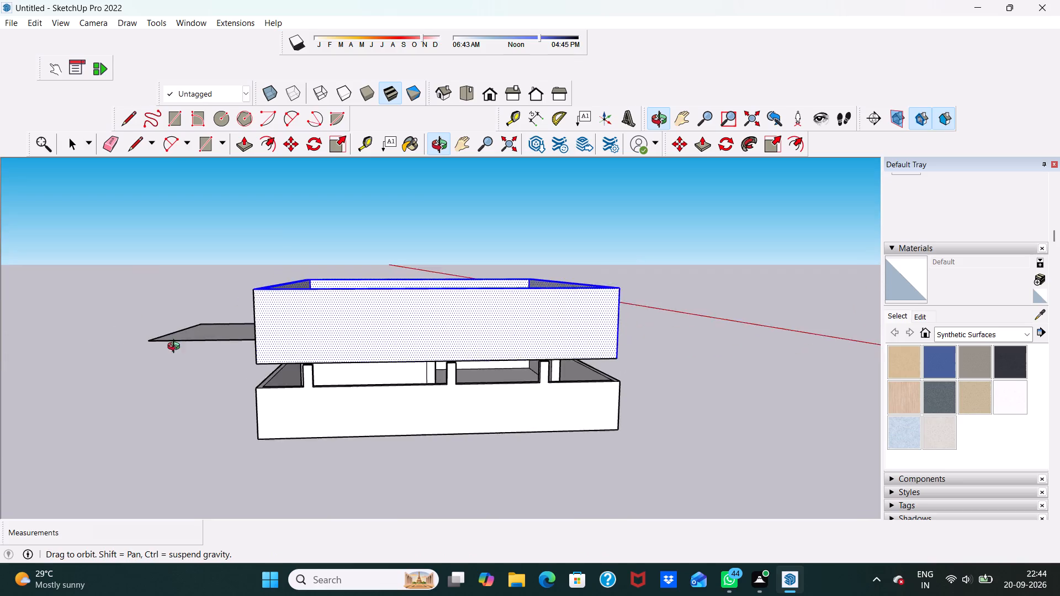
middle_click_drag(176, 348, 173, 362)
scroll(276, 367, "up", 3)
left_click(244, 378)
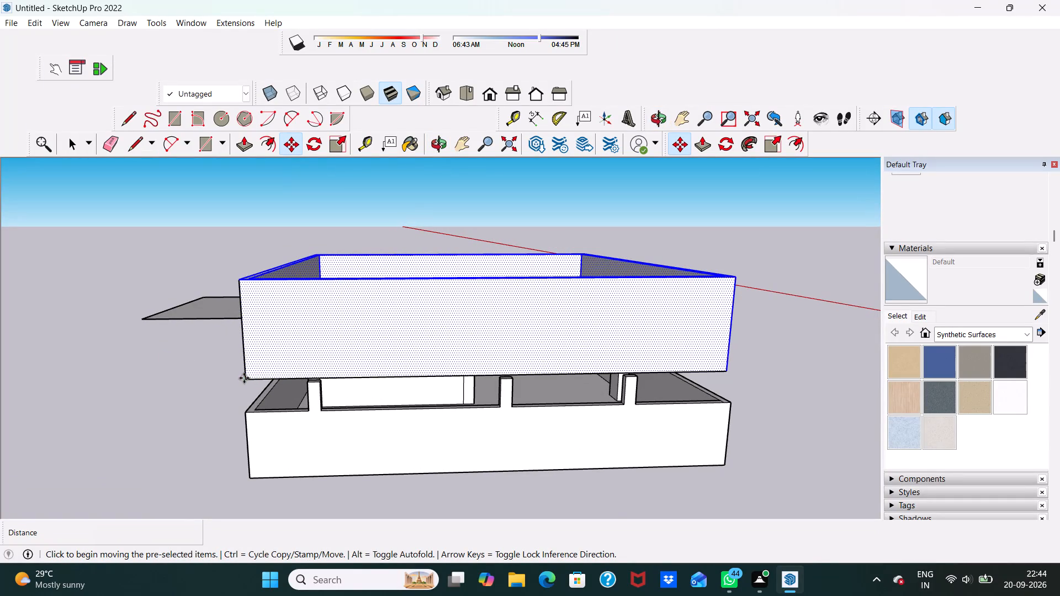
middle_click_drag(278, 373, 63, 370)
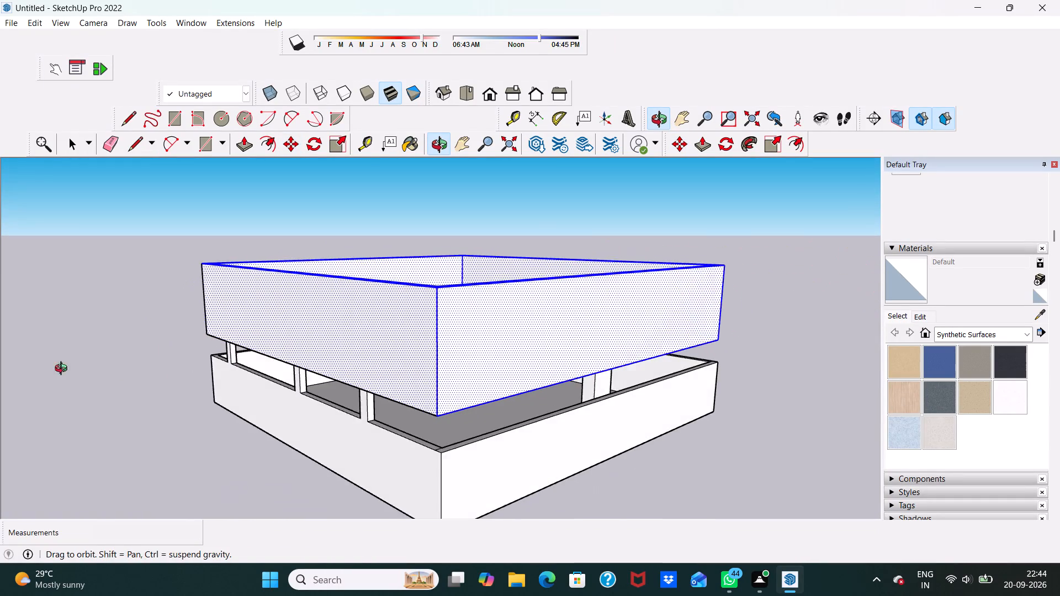
middle_click_drag(63, 370, 64, 370)
scroll(223, 368, "down", 1)
middle_click_drag(224, 368, 0, 380)
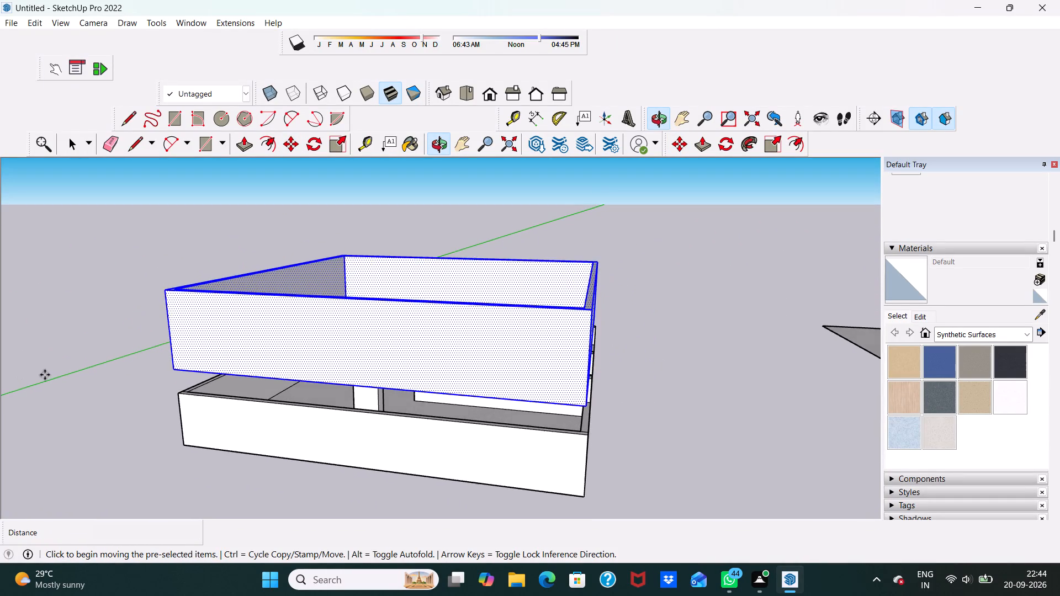
scroll(142, 363, "down", 4)
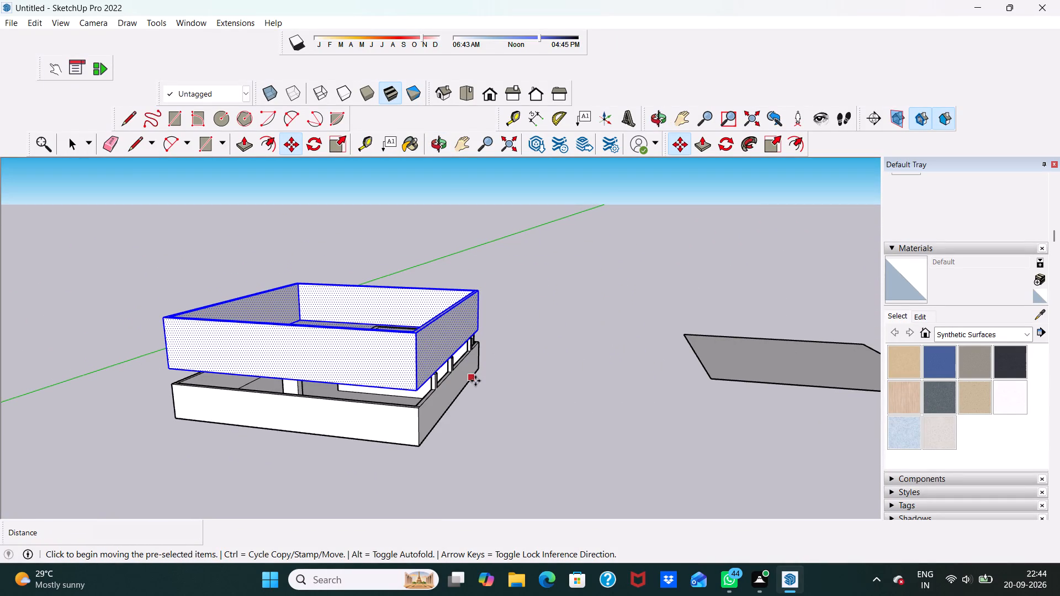
middle_click_drag(373, 423, 235, 385)
scroll(295, 366, "up", 5)
middle_click_drag(300, 348, 467, 371)
middle_click_drag(369, 381, 397, 318)
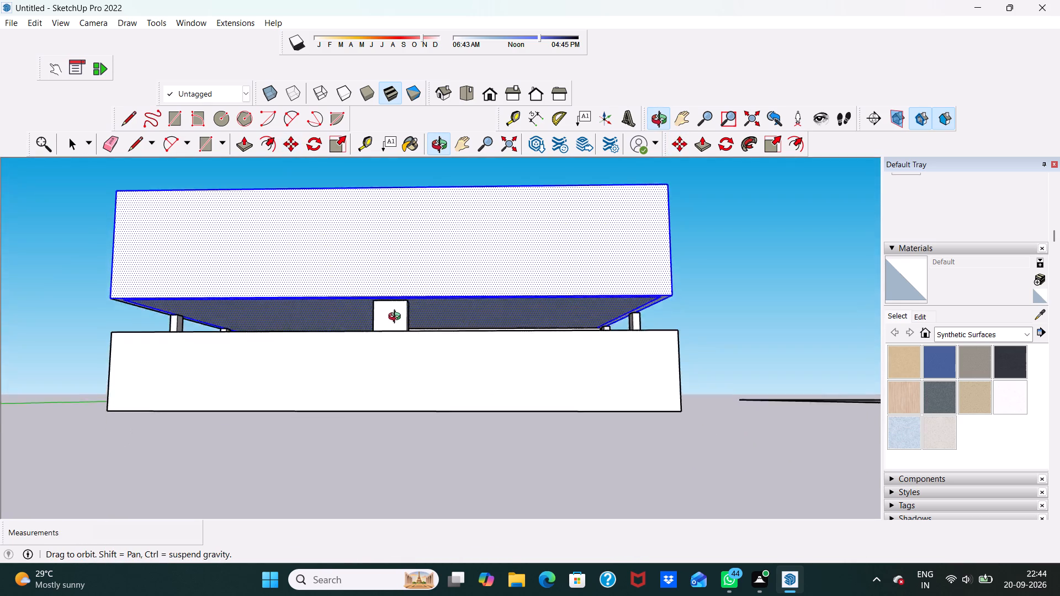
middle_click_drag(397, 318, 404, 308)
scroll(404, 308, "up", 4)
middle_click_drag(404, 308, 409, 367)
scroll(391, 355, "down", 2)
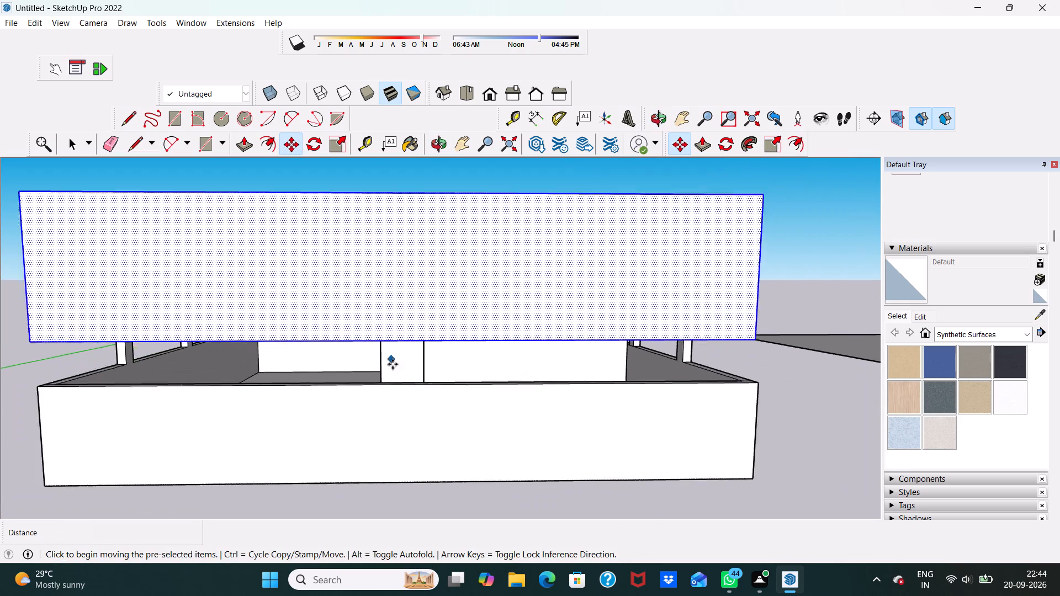
scroll(393, 364, "down", 3)
middle_click(395, 371)
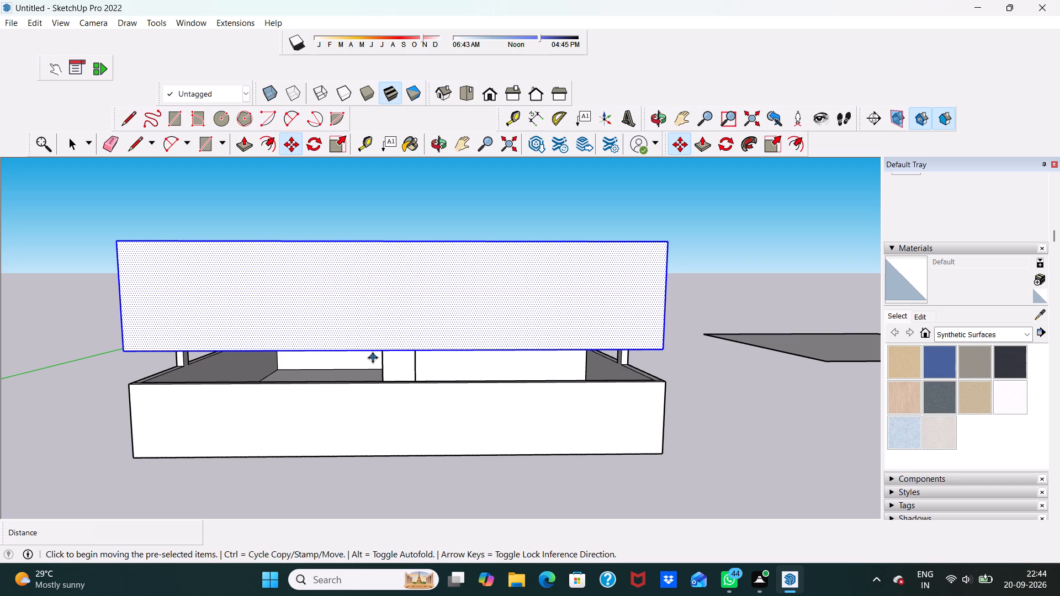
Examine from below and around how the raised walled box sits over the columns and the building's outer walls.
scroll(373, 358, "up", 3)
middle_click_drag(378, 359, 386, 306)
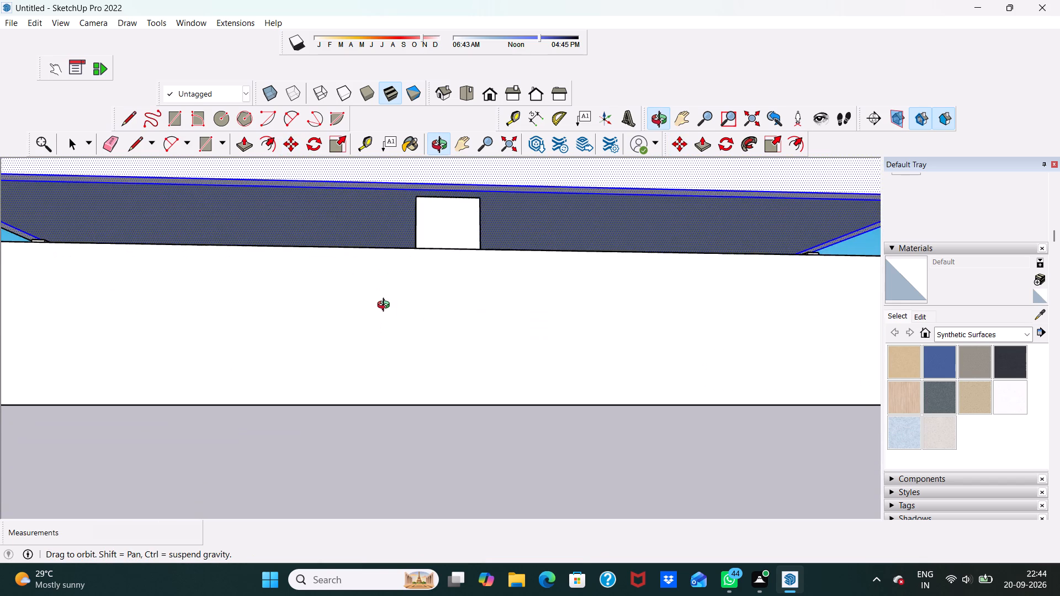
middle_click_drag(386, 306, 379, 322)
scroll(379, 322, "up", 3)
scroll(372, 262, "up", 4)
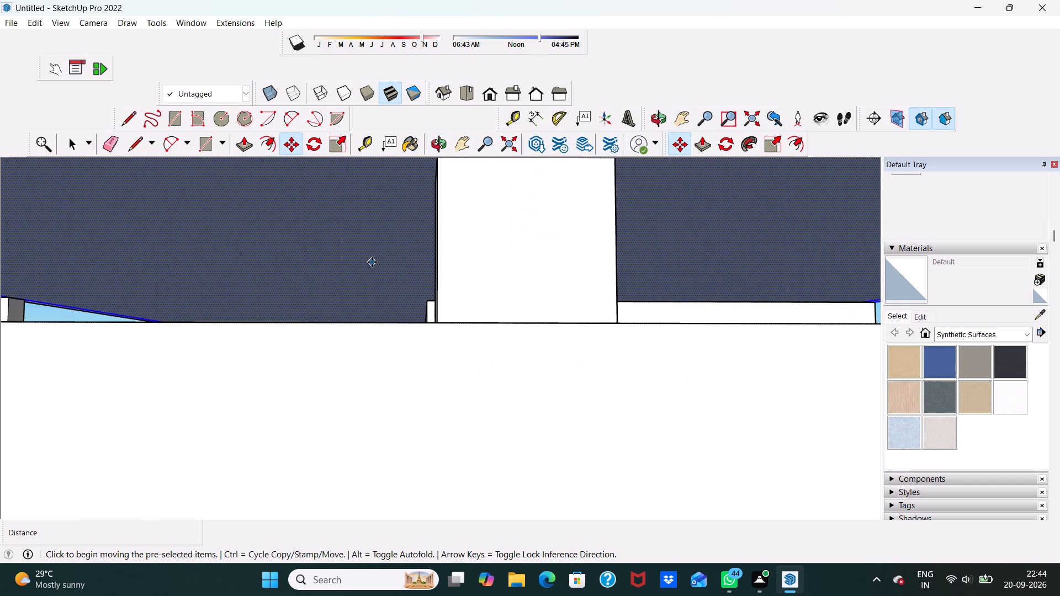
middle_click_drag(374, 262, 353, 281)
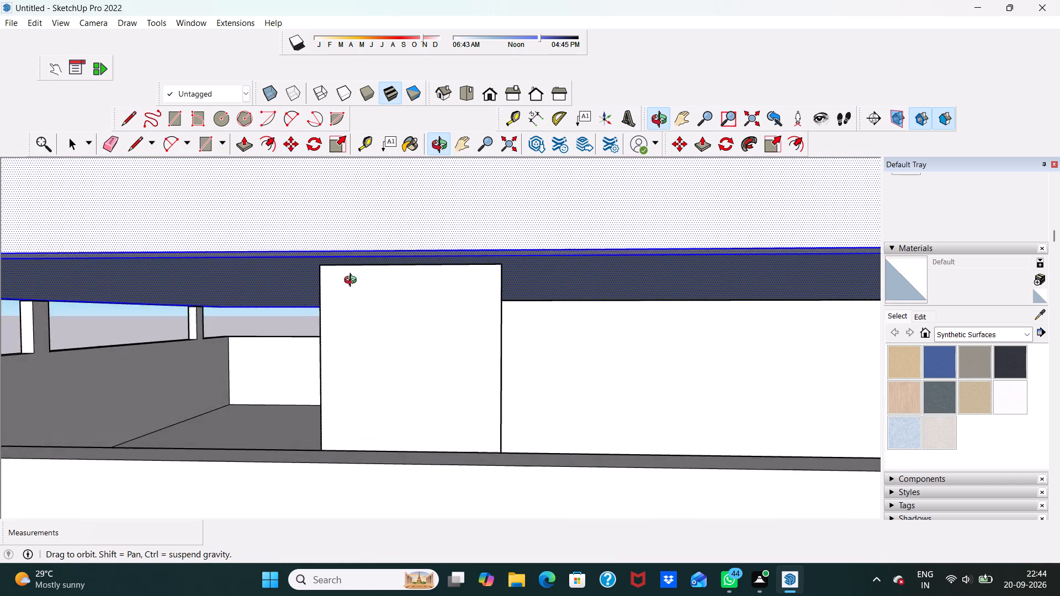
middle_click_drag(353, 281, 365, 269)
scroll(365, 269, "up", 1)
scroll(365, 269, "down", 2)
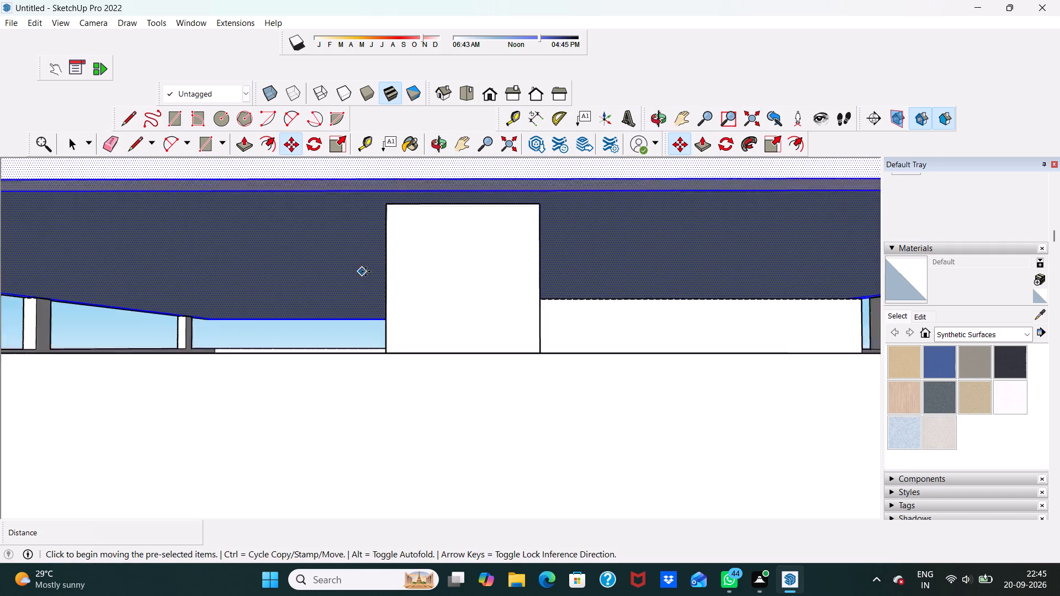
scroll(365, 272, "down", 3)
middle_click_drag(364, 275, 374, 320)
scroll(340, 321, "down", 4)
middle_click_drag(326, 344, 296, 348)
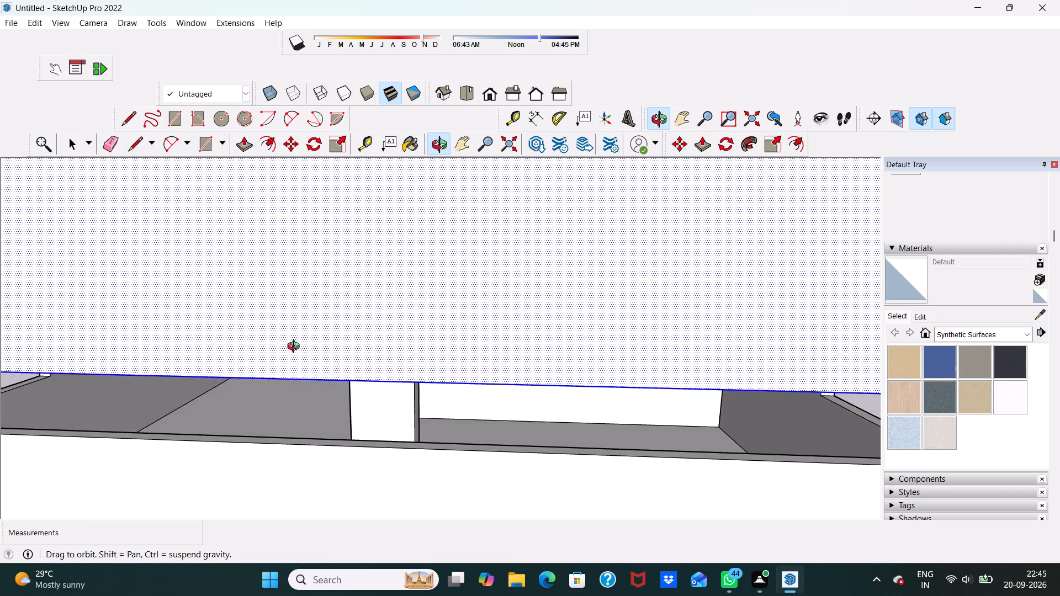
middle_click_drag(296, 348, 291, 350)
scroll(278, 335, "down", 9)
middle_click_drag(385, 360, 446, 361)
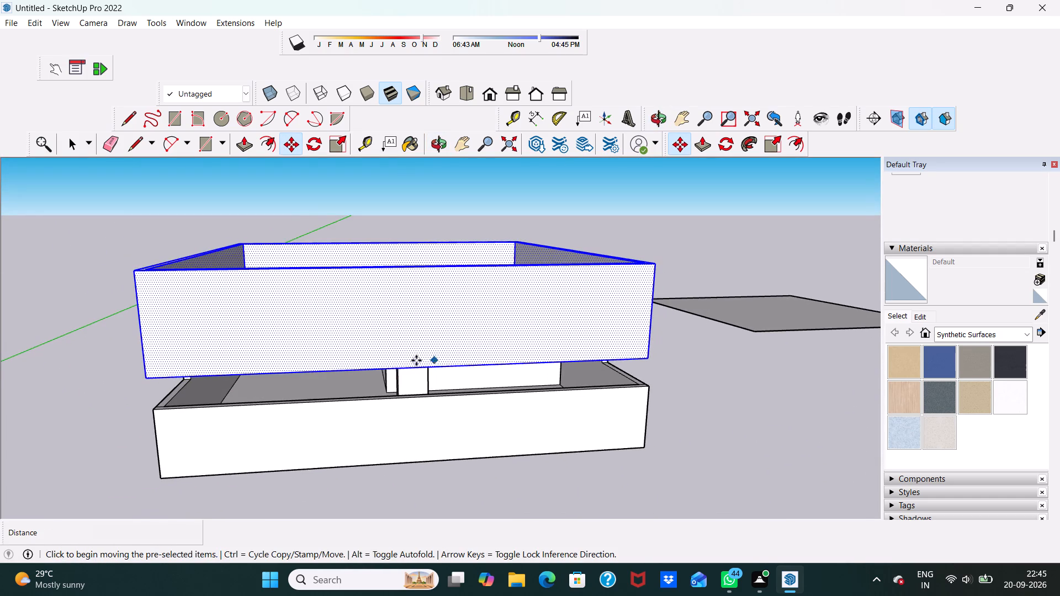
key("space")
scroll(693, 306, "down", 1)
middle_click_drag(693, 306, 658, 303)
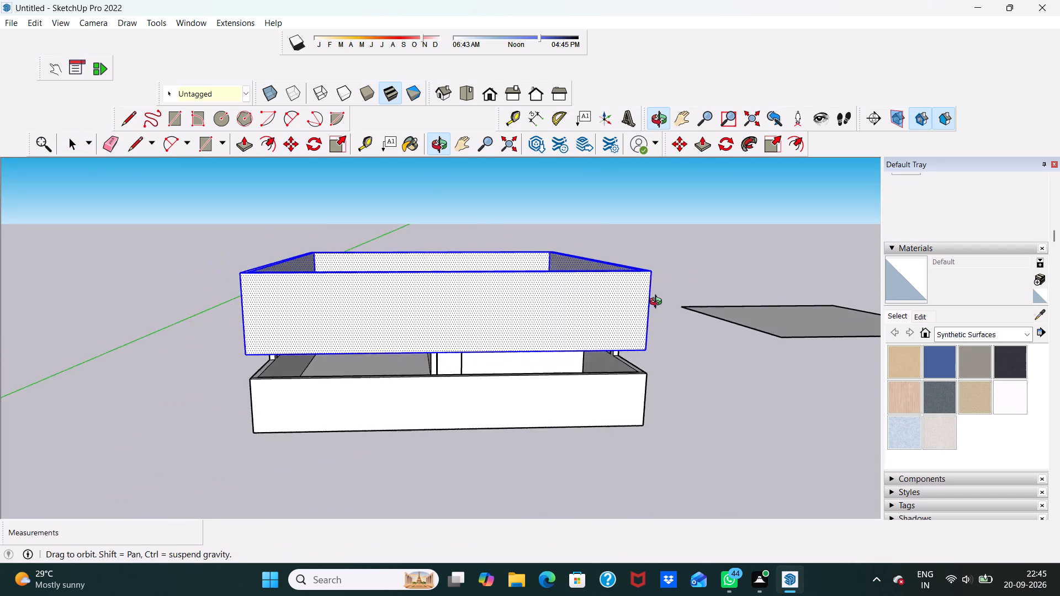
middle_click_drag(658, 303, 309, 288)
scroll(417, 333, "up", 6)
middle_click_drag(422, 344, 422, 302)
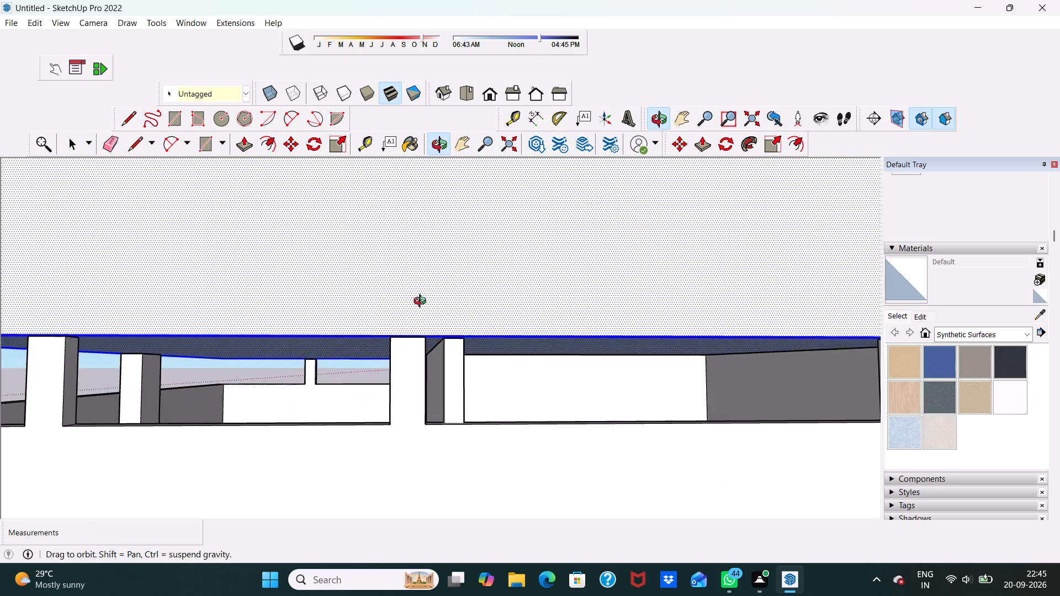
middle_click_drag(422, 302, 427, 319)
scroll(427, 319, "up", 1)
scroll(405, 307, "down", 3)
middle_click_drag(397, 315, 538, 348)
scroll(390, 323, "down", 9)
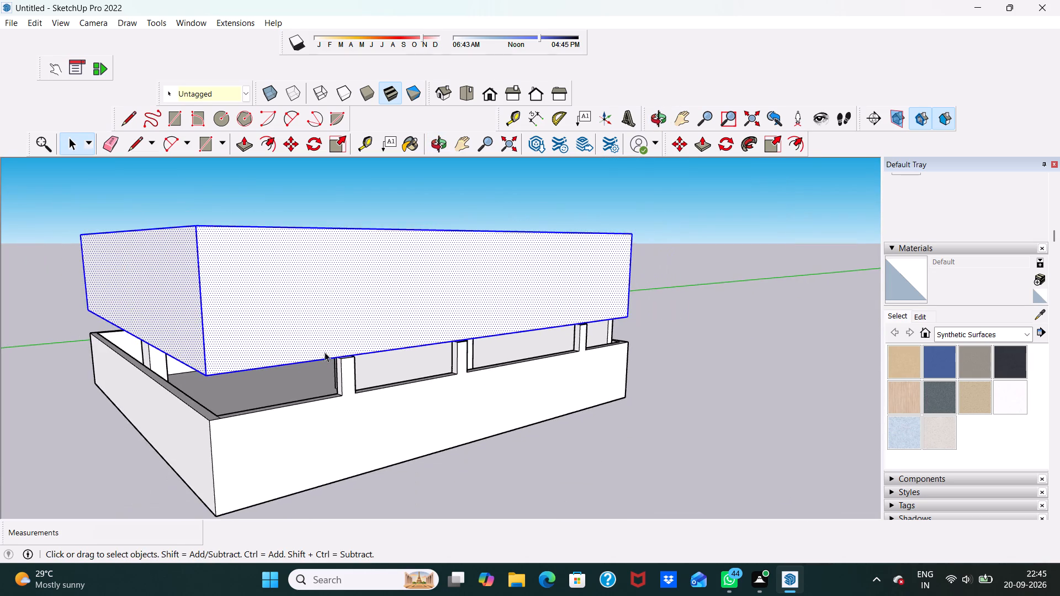
middle_click_drag(325, 352, 576, 350)
middle_click_drag(248, 363, 463, 327)
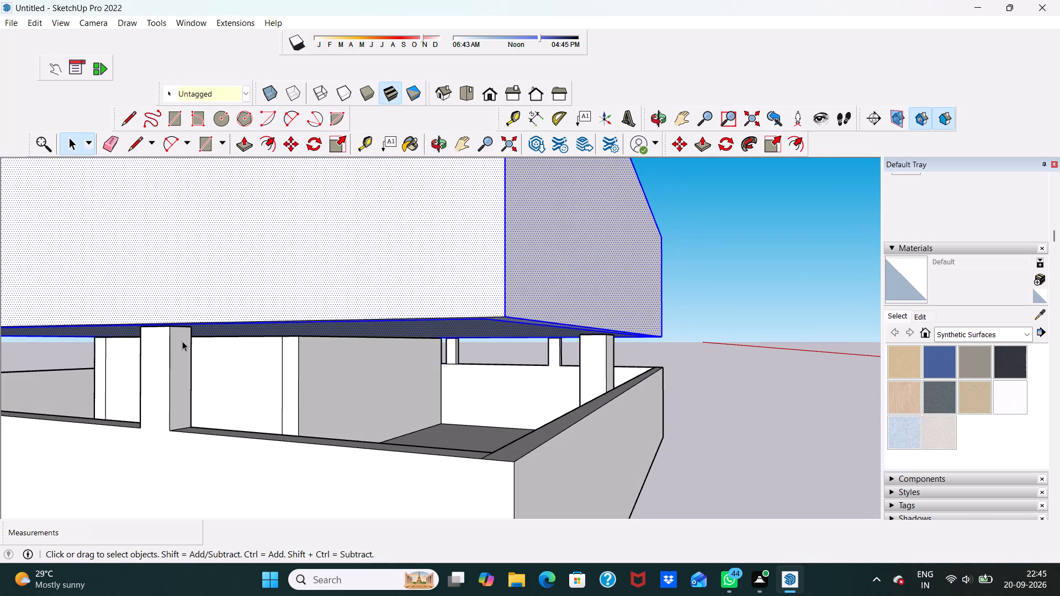
scroll(182, 336, "up", 2)
middle_click_drag(181, 328, 127, 329)
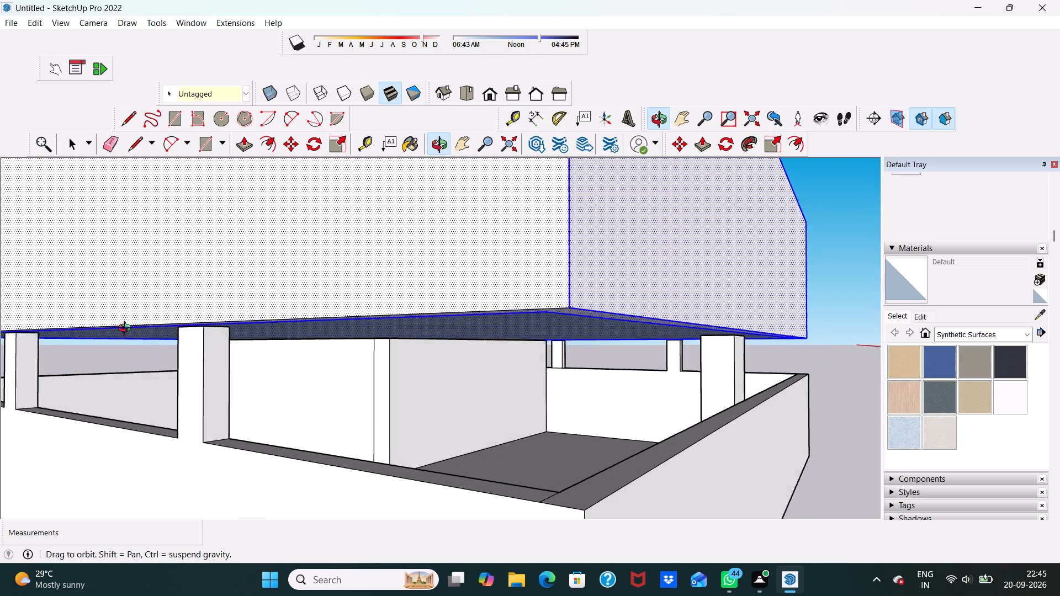
middle_click_drag(127, 329, 0, 364)
scroll(118, 347, "down", 8)
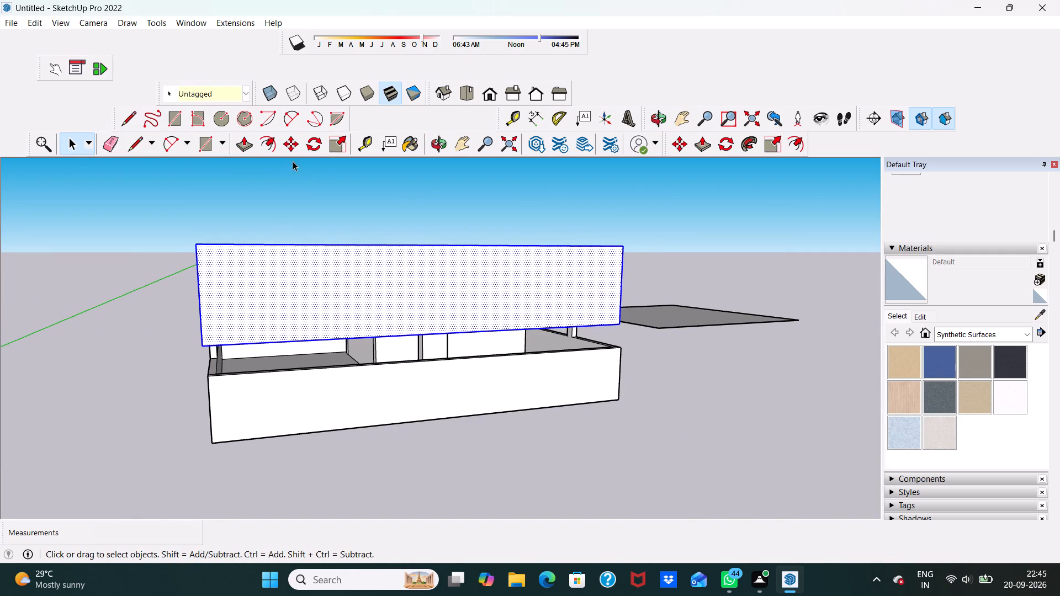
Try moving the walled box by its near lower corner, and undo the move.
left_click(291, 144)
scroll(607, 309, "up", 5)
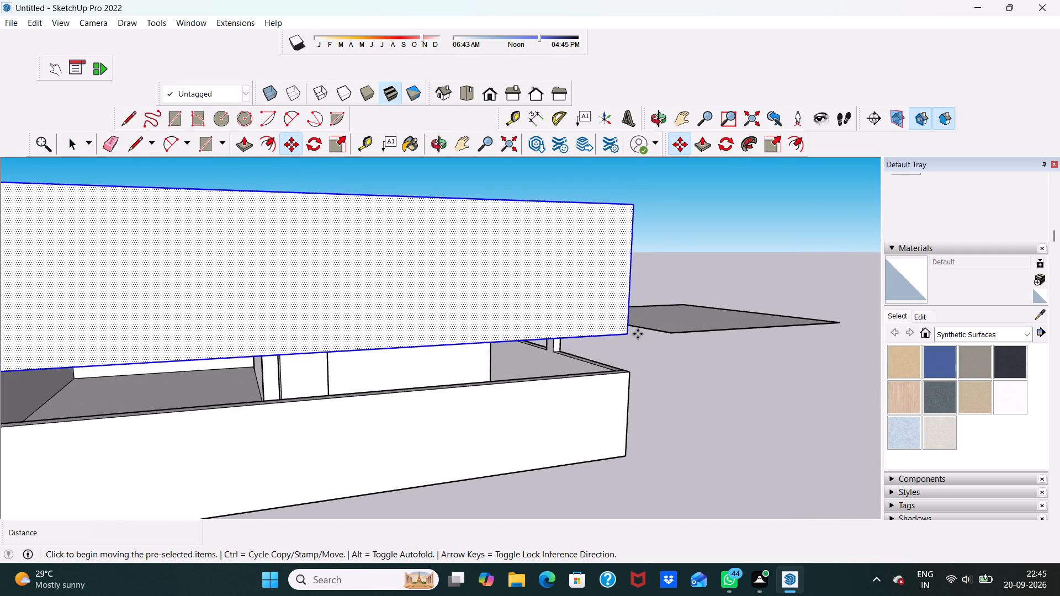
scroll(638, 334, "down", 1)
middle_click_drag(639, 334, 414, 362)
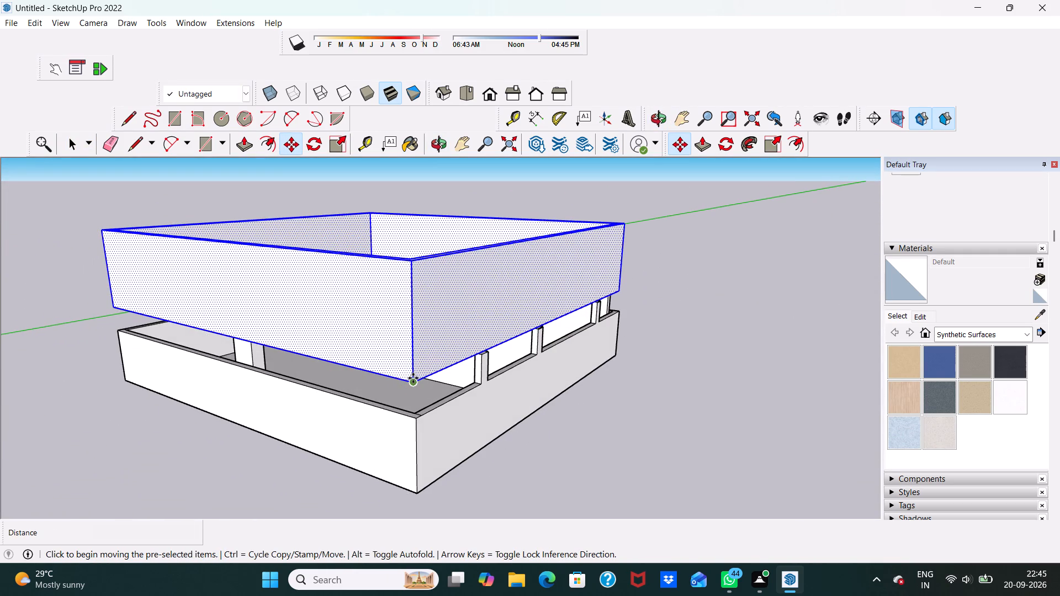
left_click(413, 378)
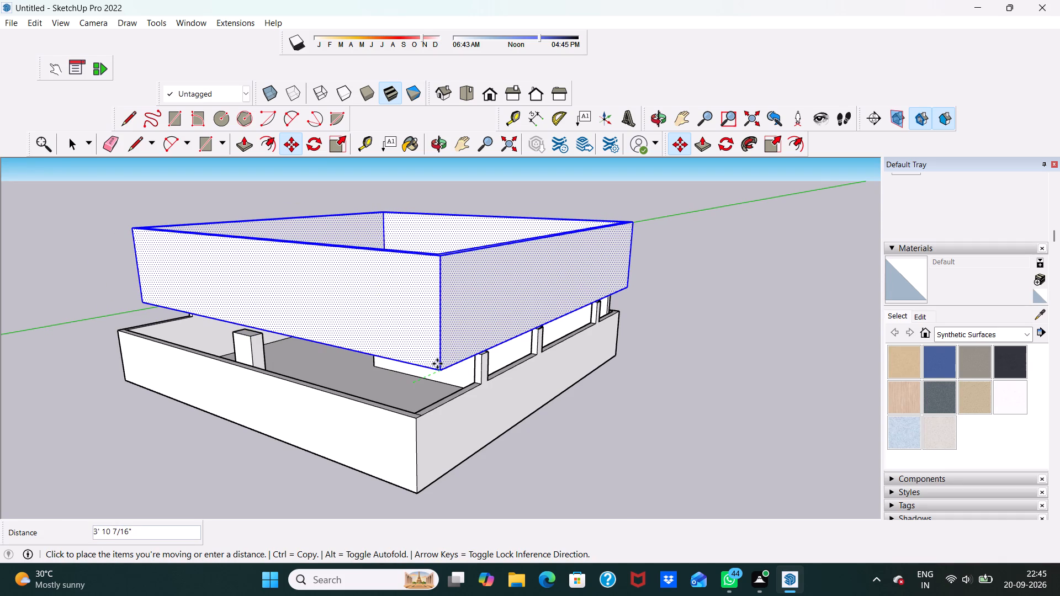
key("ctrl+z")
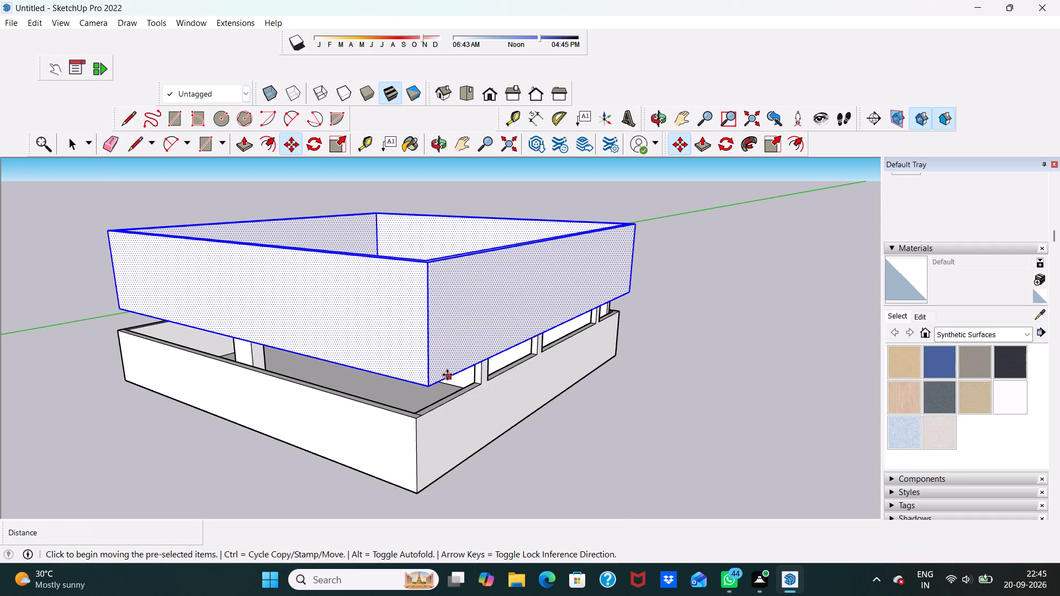
From the three-column side, move the walled box by its near lower corner sideways toward the building's outer corner.
middle_click_drag(441, 385, 380, 323)
middle_click_drag(375, 313, 345, 276)
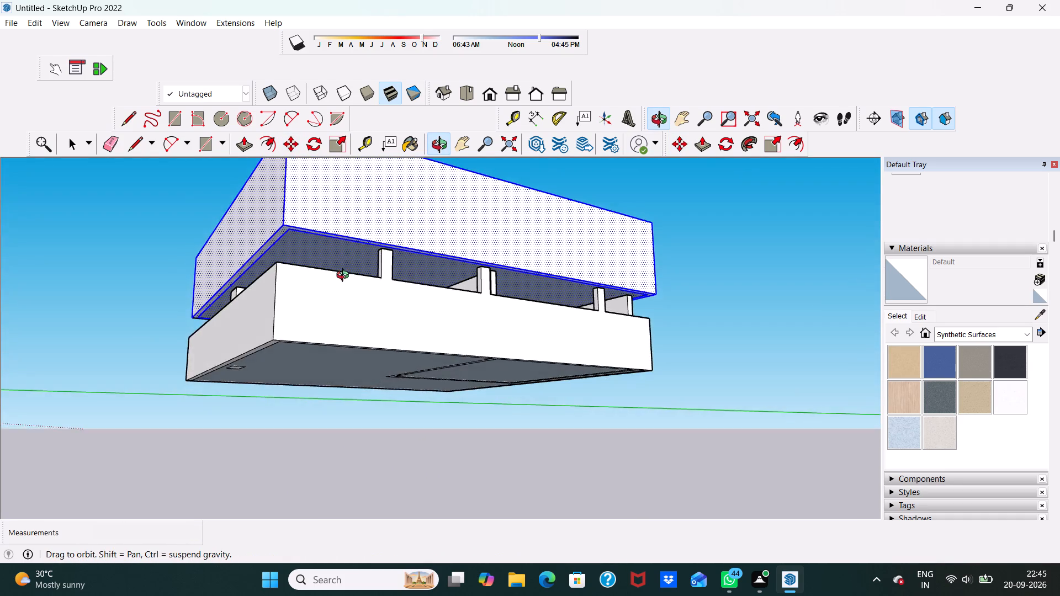
middle_click_drag(345, 276, 463, 255)
middle_click_drag(284, 274, 454, 308)
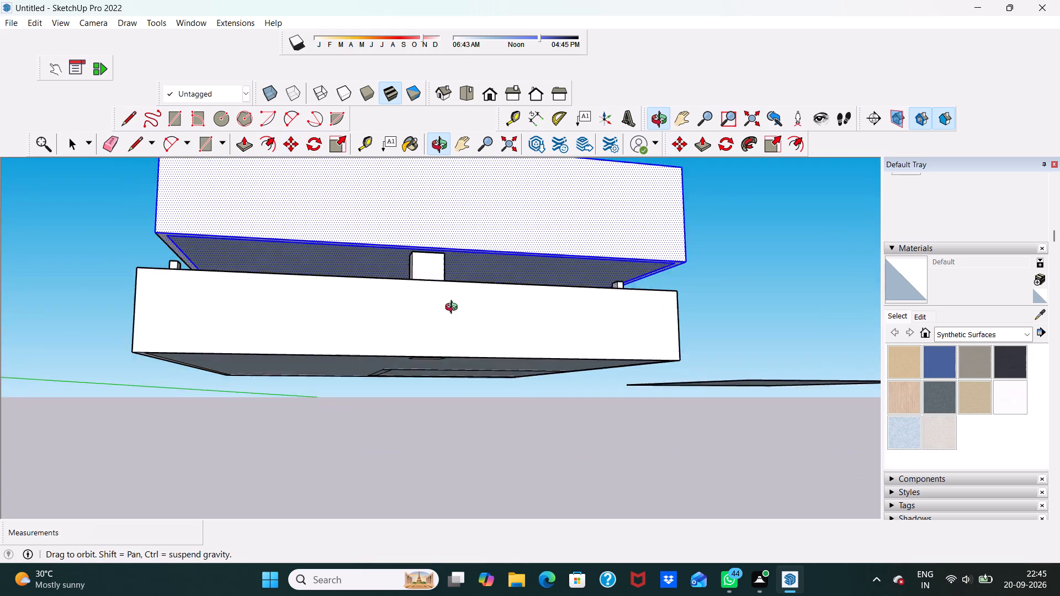
middle_click_drag(454, 308, 543, 317)
scroll(200, 237, "down", 1)
middle_click_drag(203, 240, 312, 320)
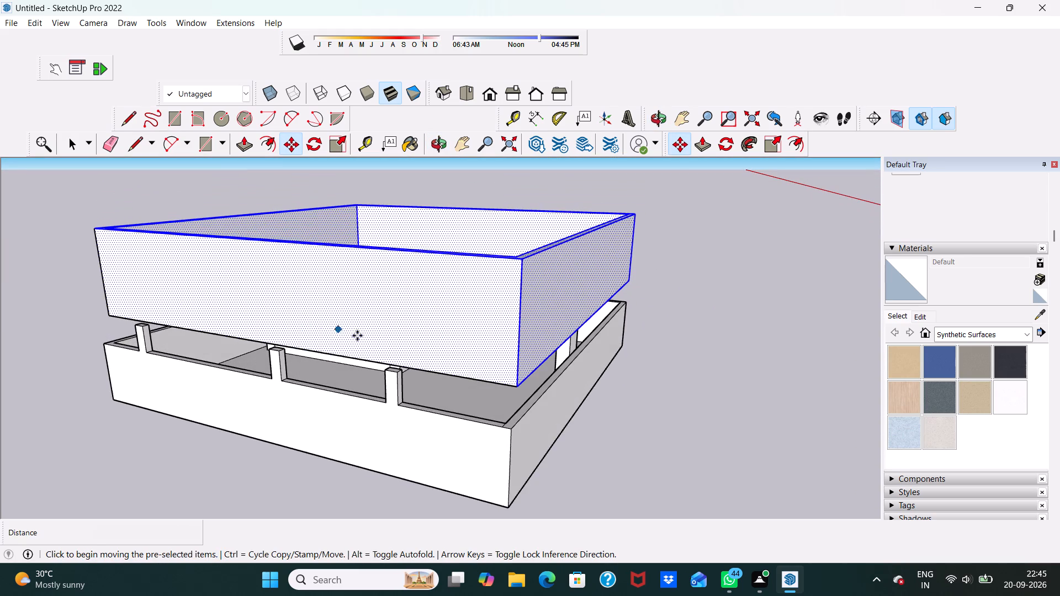
left_click_drag(515, 383, 510, 387)
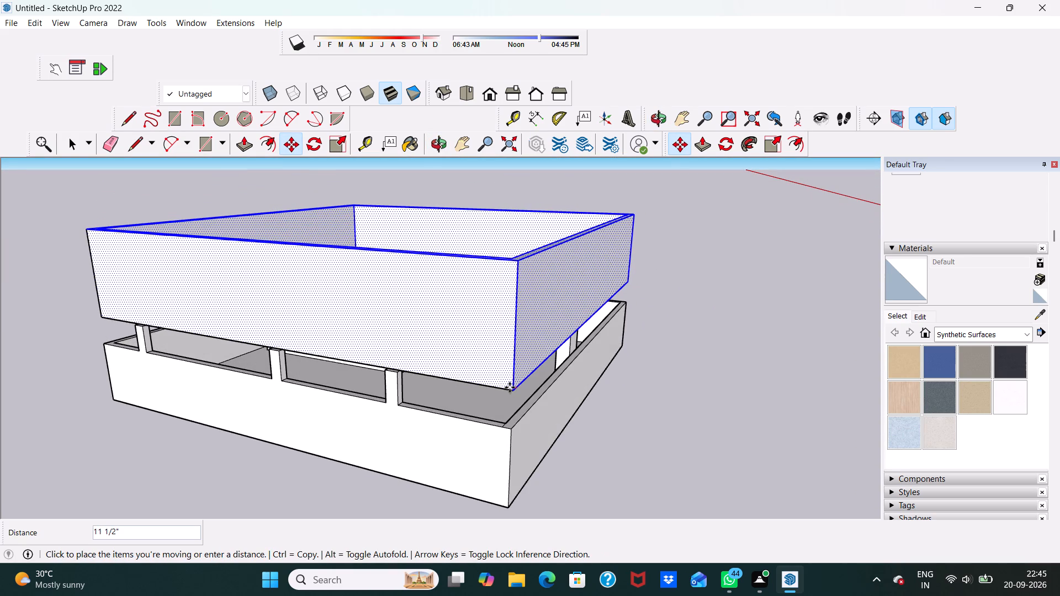
left_click_drag(510, 387, 502, 387)
From the opposite columned side, nudge the walled box by its near lower corner to line up over the building's outer corner.
middle_click_drag(522, 381, 132, 275)
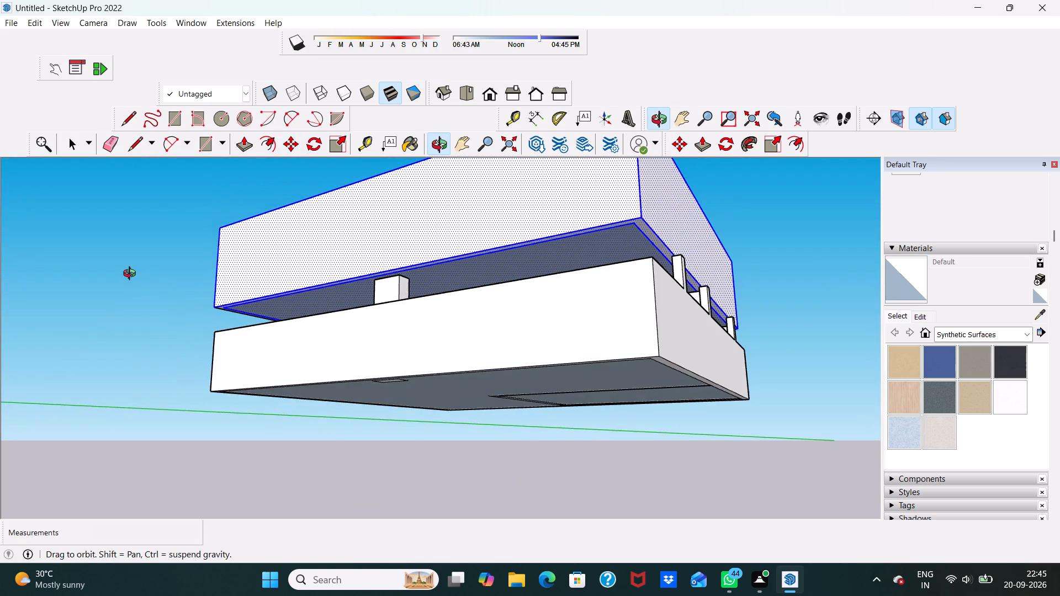
middle_click_drag(132, 275, 109, 291)
middle_click_drag(211, 290, 141, 331)
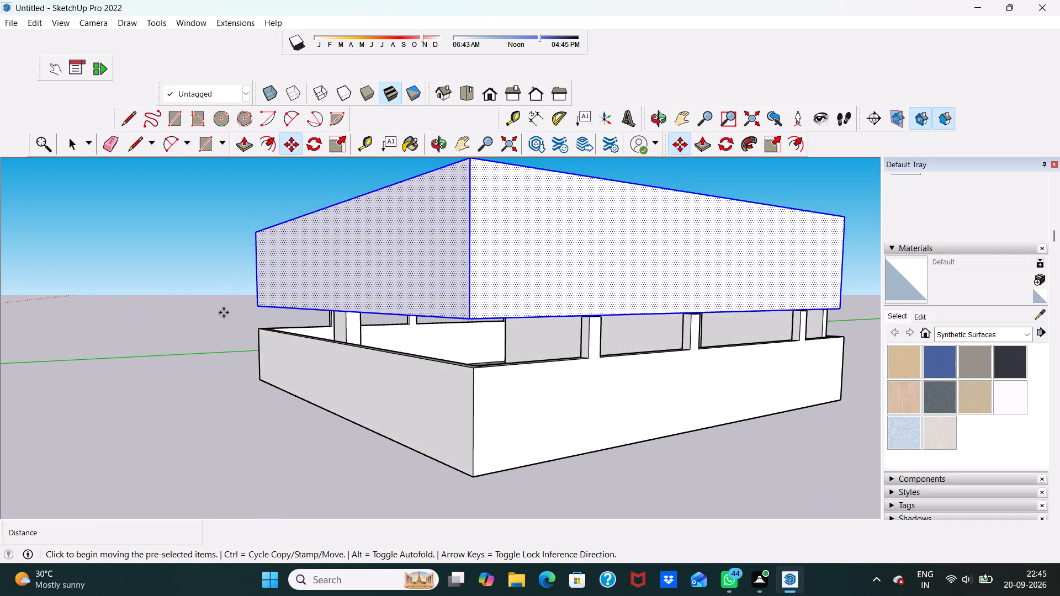
scroll(483, 307, "up", 2)
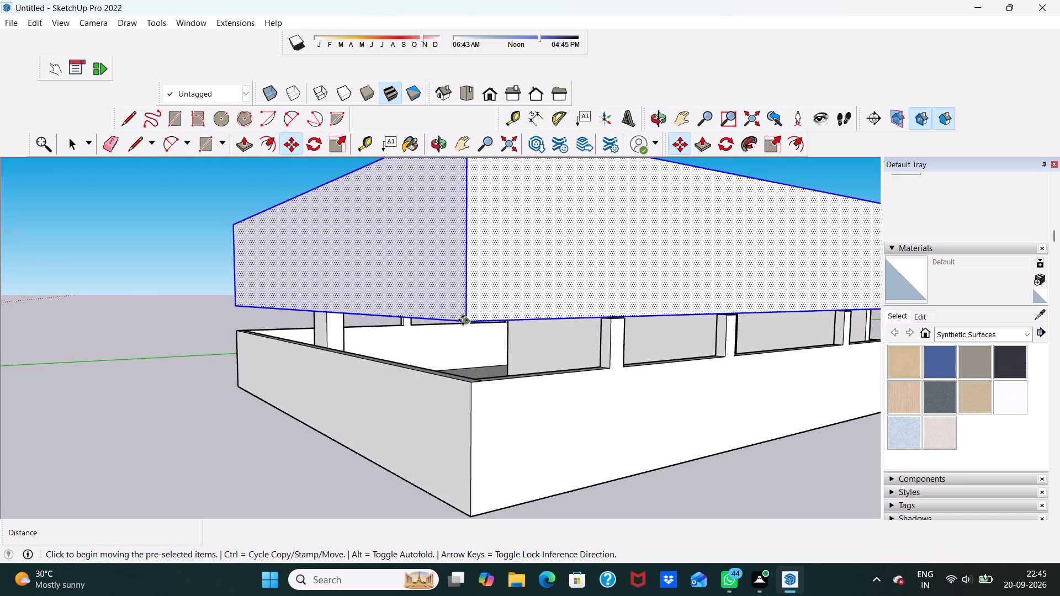
left_click(463, 320)
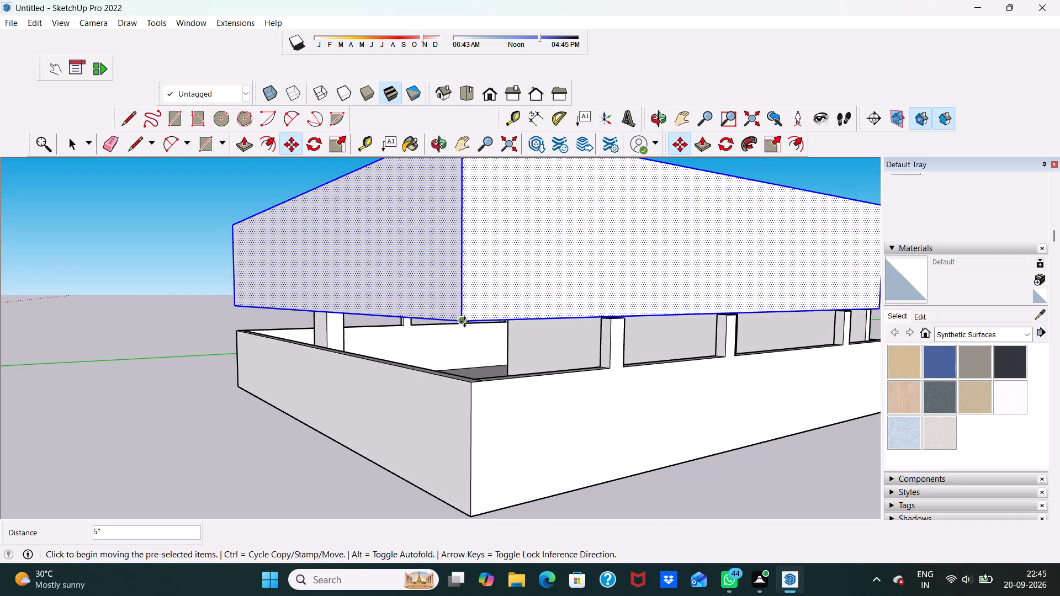
left_click_drag(463, 321, 467, 320)
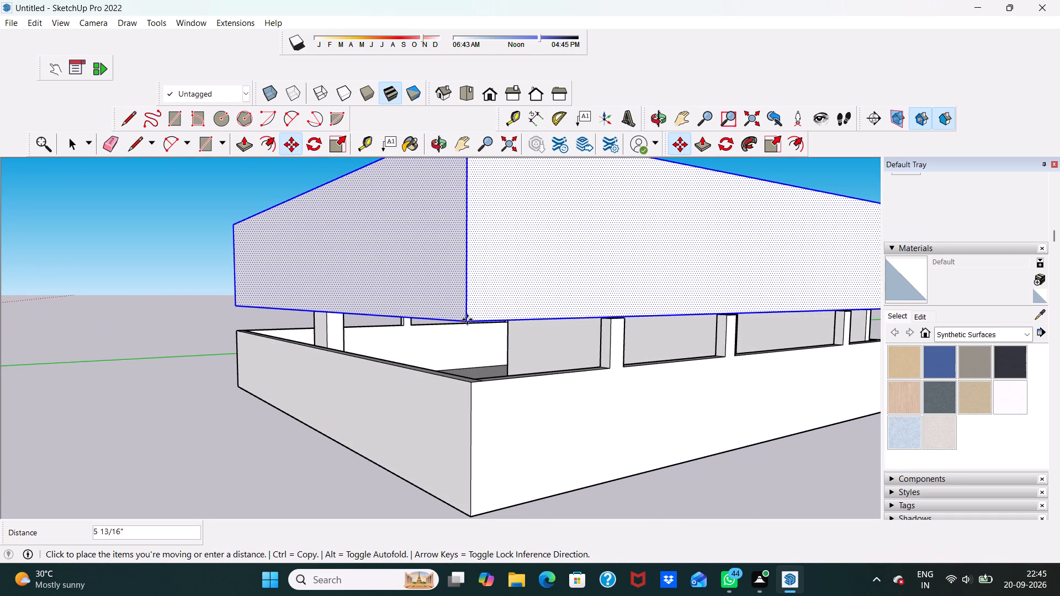
left_click_drag(467, 320, 471, 321)
Examine from all sides and from below how the walled box lines up with the building's outer walls and columns.
middle_click_drag(437, 322, 539, 274)
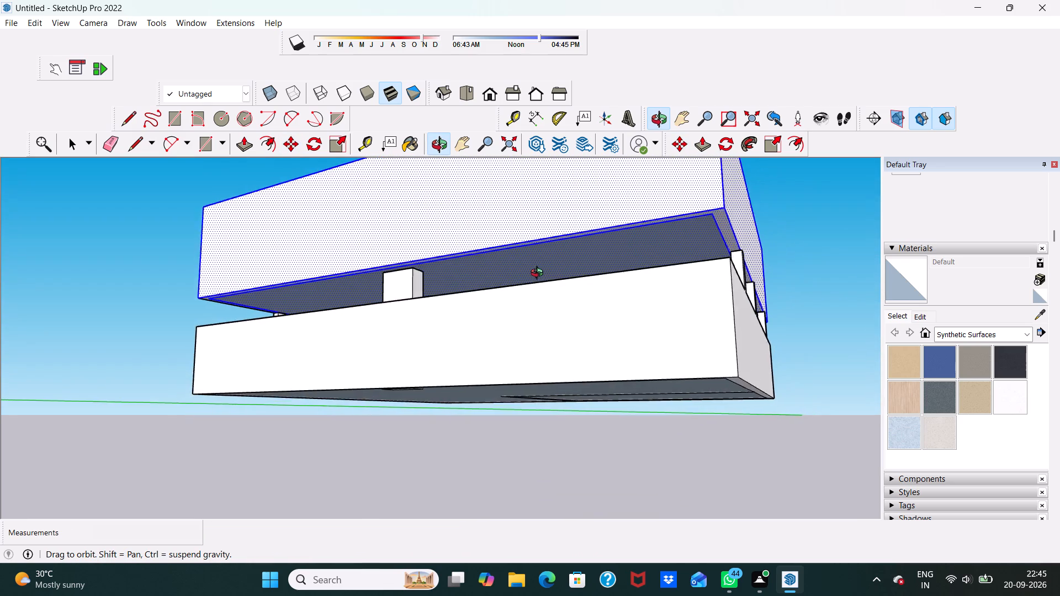
middle_click_drag(539, 274, 536, 276)
middle_click_drag(513, 279, 609, 276)
middle_click_drag(340, 302, 531, 296)
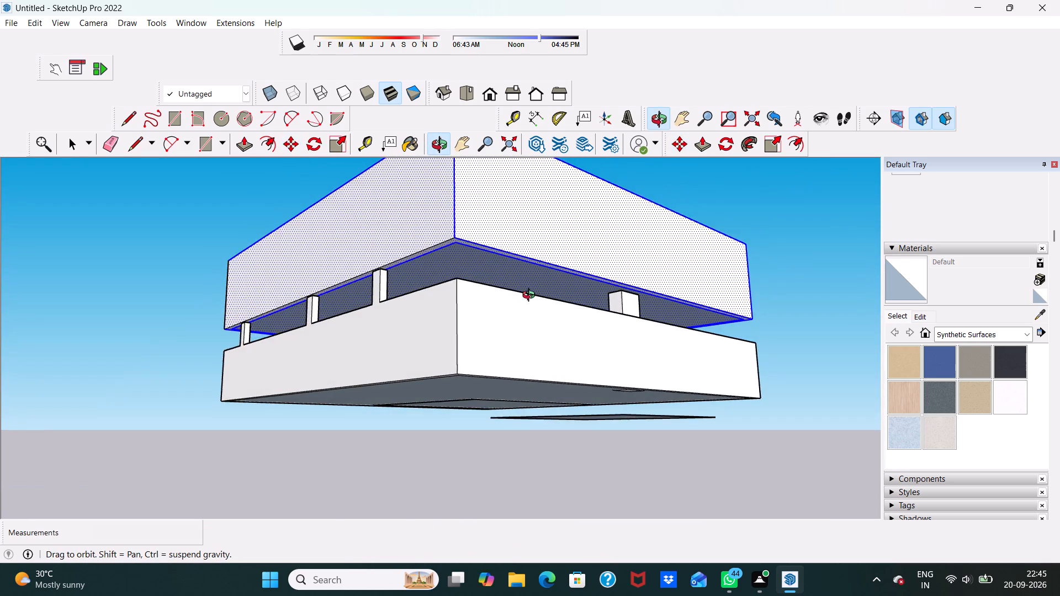
middle_click_drag(531, 296, 532, 296)
scroll(414, 307, "up", 6)
middle_click_drag(375, 257, 378, 275)
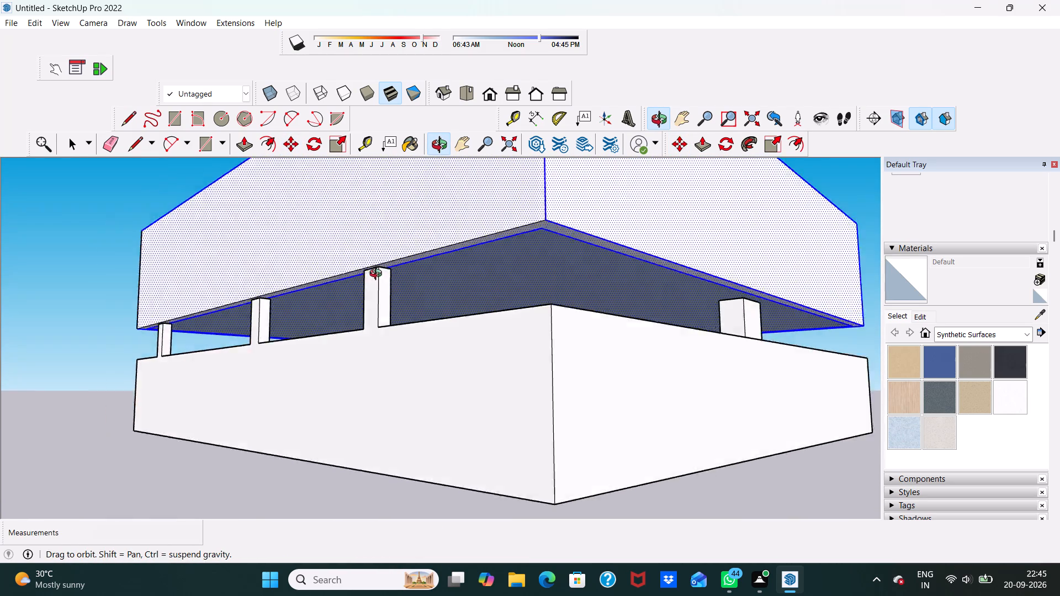
middle_click_drag(378, 275, 145, 295)
scroll(181, 290, "down", 4)
middle_click_drag(422, 299, 225, 311)
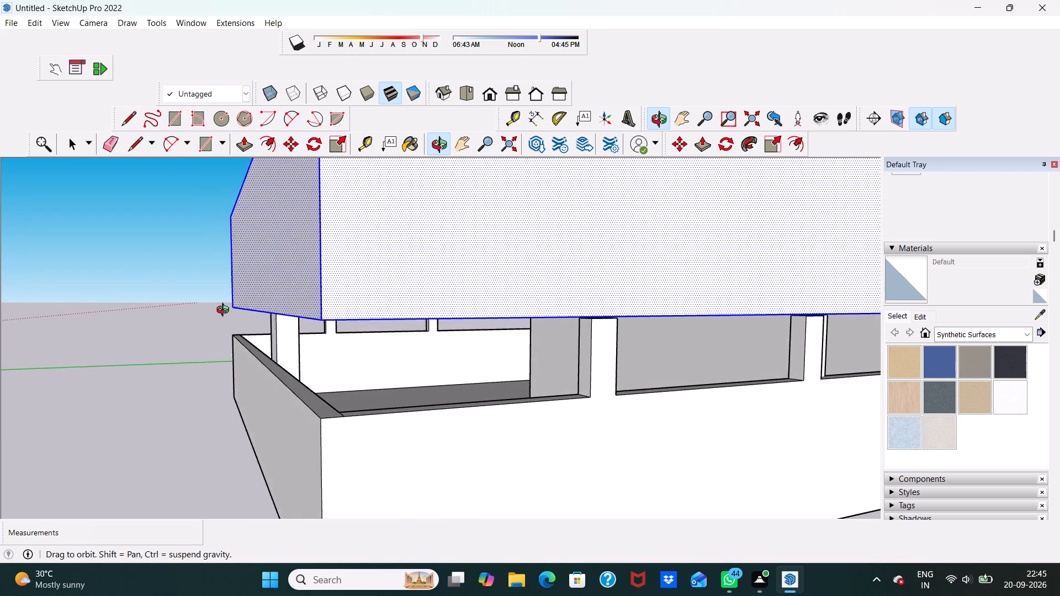
middle_click_drag(225, 311, 196, 341)
scroll(287, 418, "down", 4)
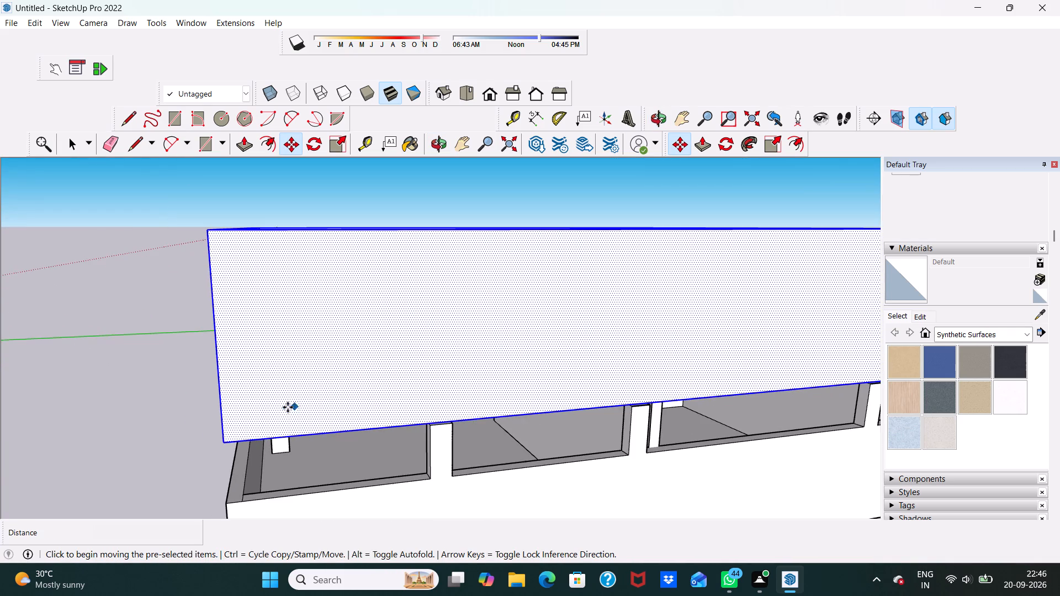
middle_click_drag(281, 407, 525, 382)
middle_click_drag(295, 373, 487, 371)
scroll(377, 345, "down", 4)
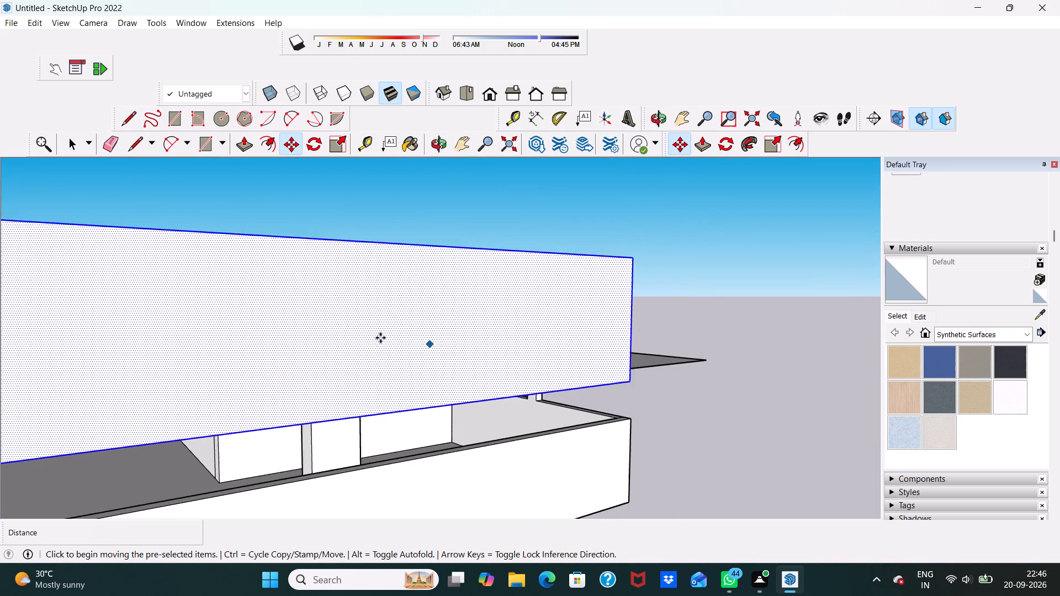
scroll(380, 338, "down", 4)
scroll(322, 332, "down", 5)
scroll(136, 361, "up", 4)
middle_click_drag(94, 375, 132, 334)
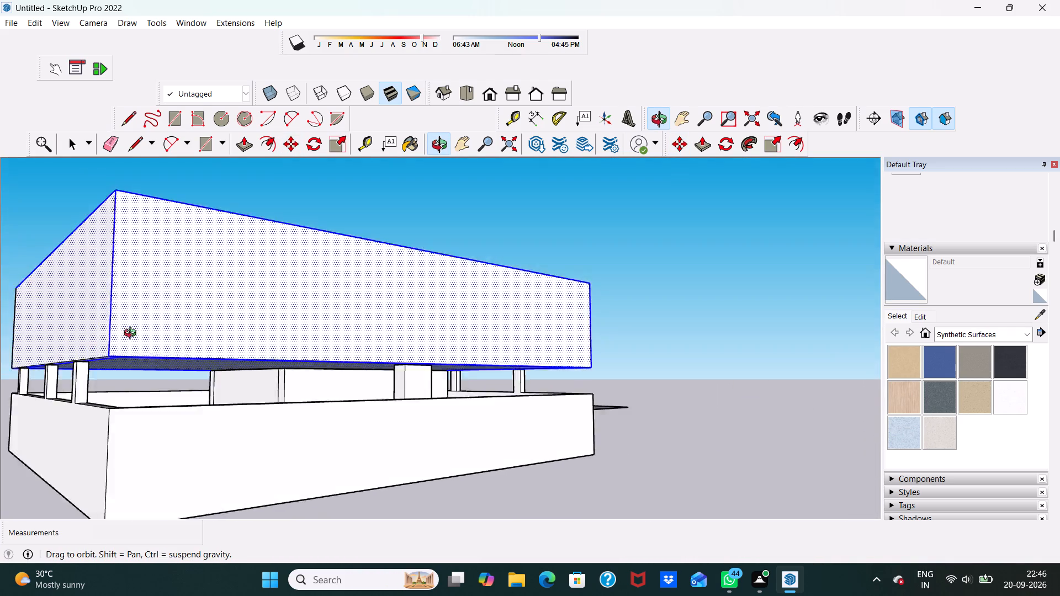
middle_click_drag(132, 334, 105, 309)
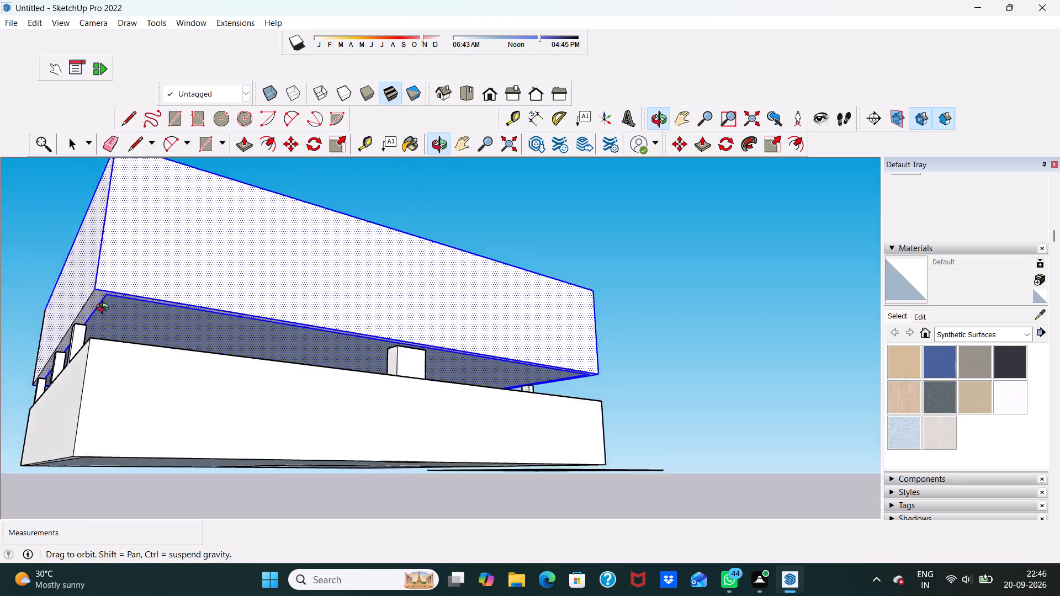
middle_click_drag(105, 309, 6, 360)
Examine from several sides how the selected walled box aligns with the lower building's corners and columns, and clear the selection.
scroll(345, 313, "down", 3)
middle_click_drag(369, 320, 195, 352)
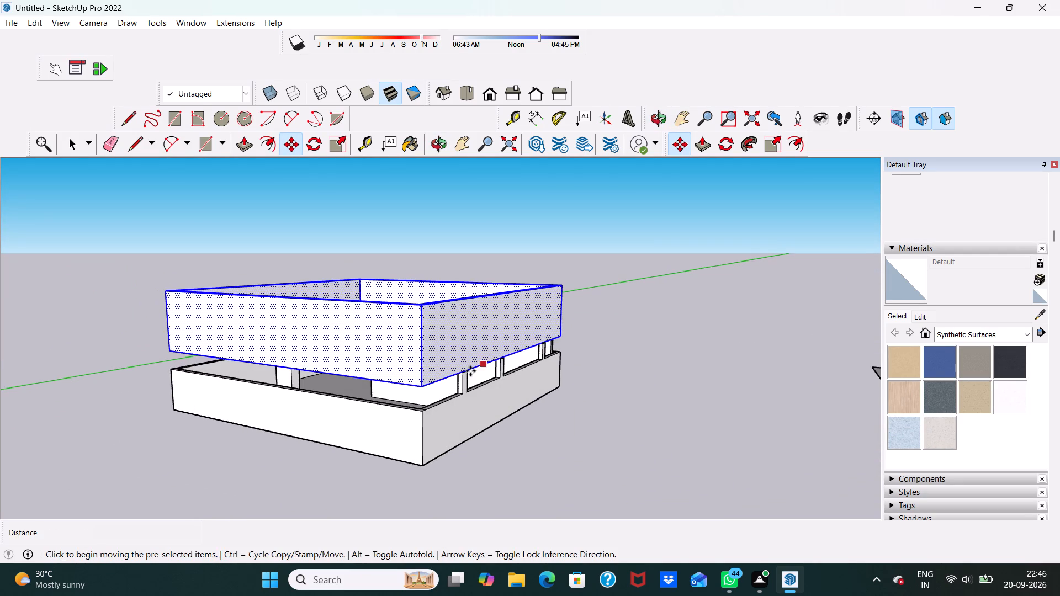
left_click(422, 385)
middle_click_drag(409, 377, 523, 355)
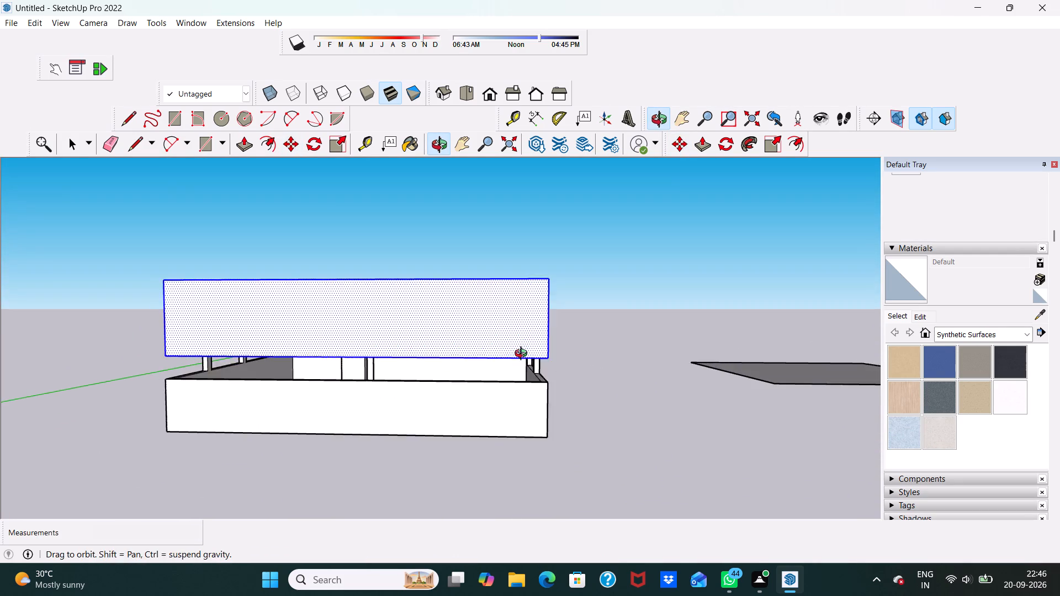
middle_click_drag(523, 355, 553, 348)
middle_click_drag(205, 350, 459, 322)
scroll(368, 317, "up", 4)
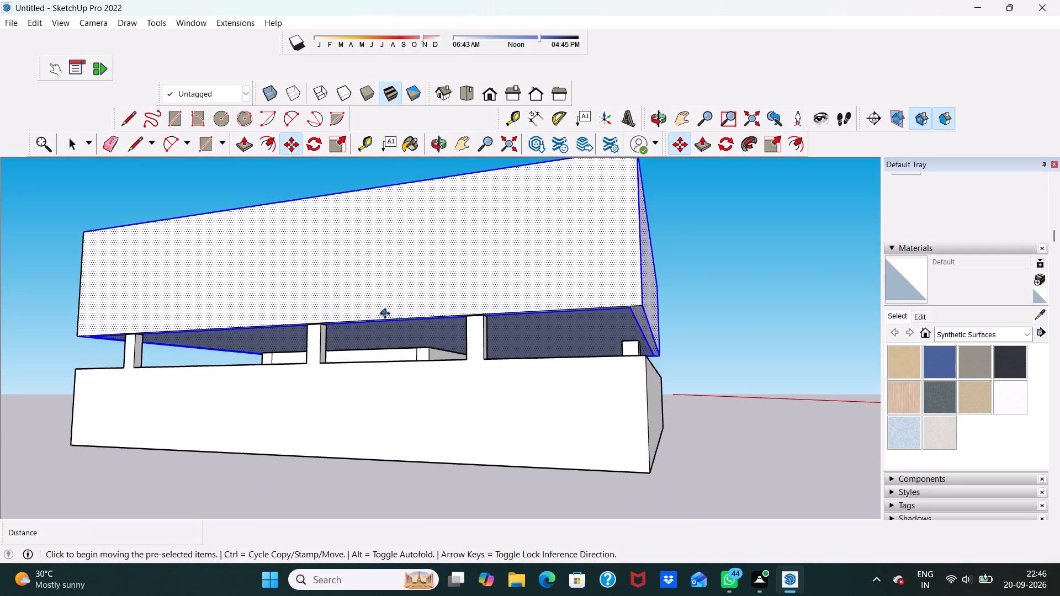
middle_click_drag(385, 313, 295, 367)
scroll(337, 353, "up", 5)
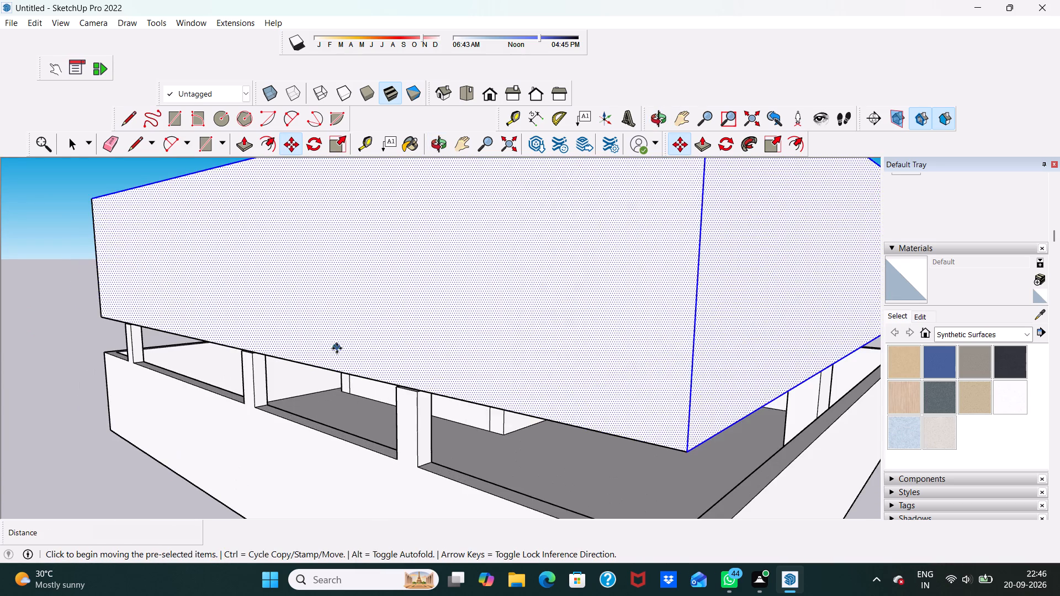
middle_click_drag(336, 349, 158, 328)
scroll(150, 317, "up", 1)
scroll(177, 302, "down", 6)
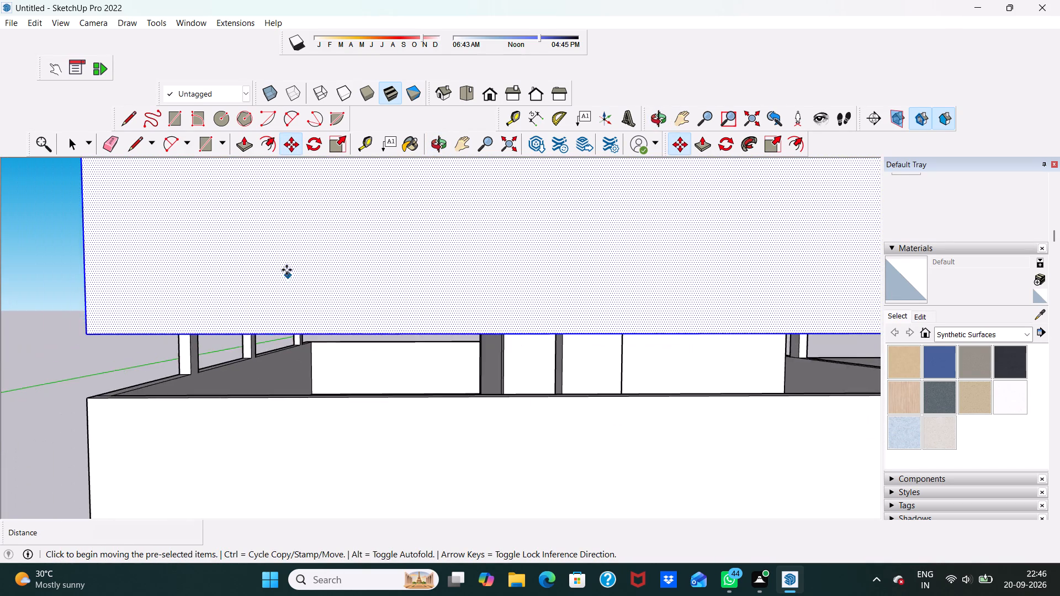
scroll(287, 270, "down", 5)
middle_click_drag(340, 321, 206, 265)
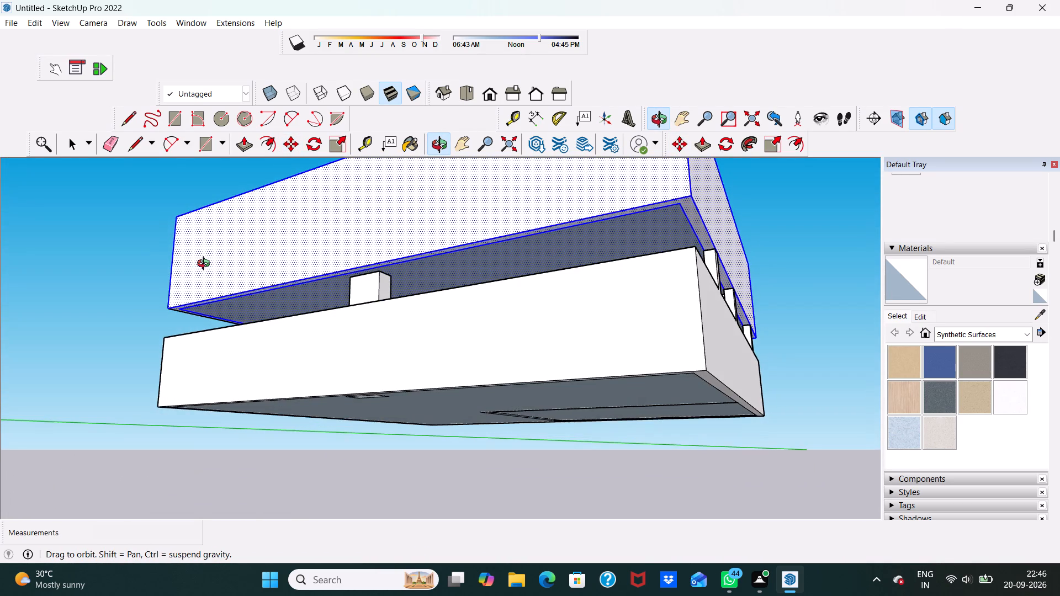
middle_click_drag(206, 265, 304, 331)
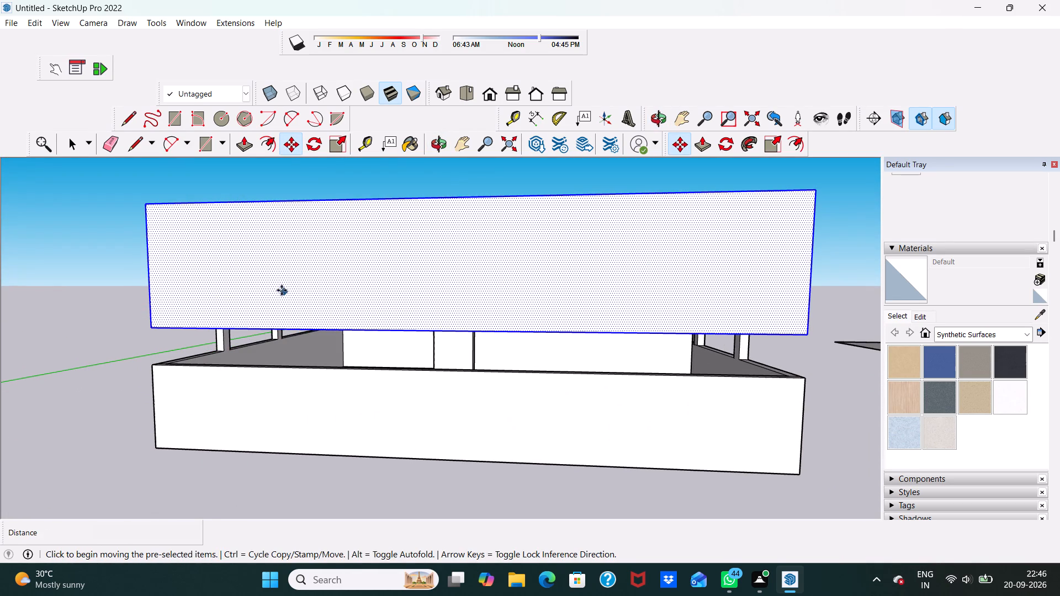
key("space")
left_click(103, 323)
Examine the stacked levels from above and below, checking the walled box's open interior, its underside and the corner room outline on the floor.
scroll(109, 306, "down", 4)
middle_click_drag(229, 305, 280, 289)
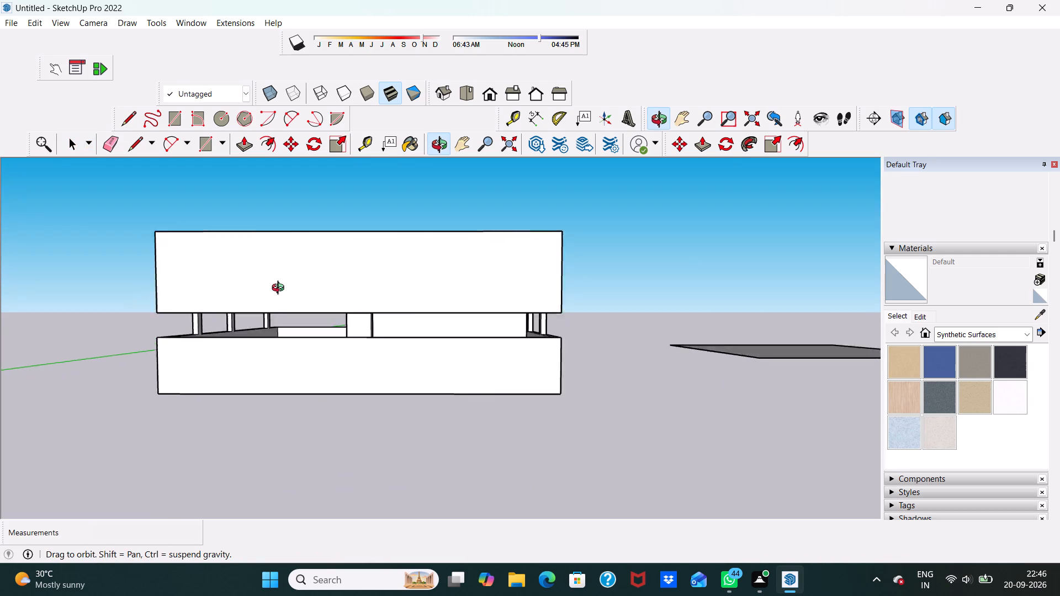
middle_click_drag(280, 289, 293, 334)
scroll(266, 352, "up", 5)
scroll(210, 328, "down", 3)
middle_click_drag(198, 333, 216, 403)
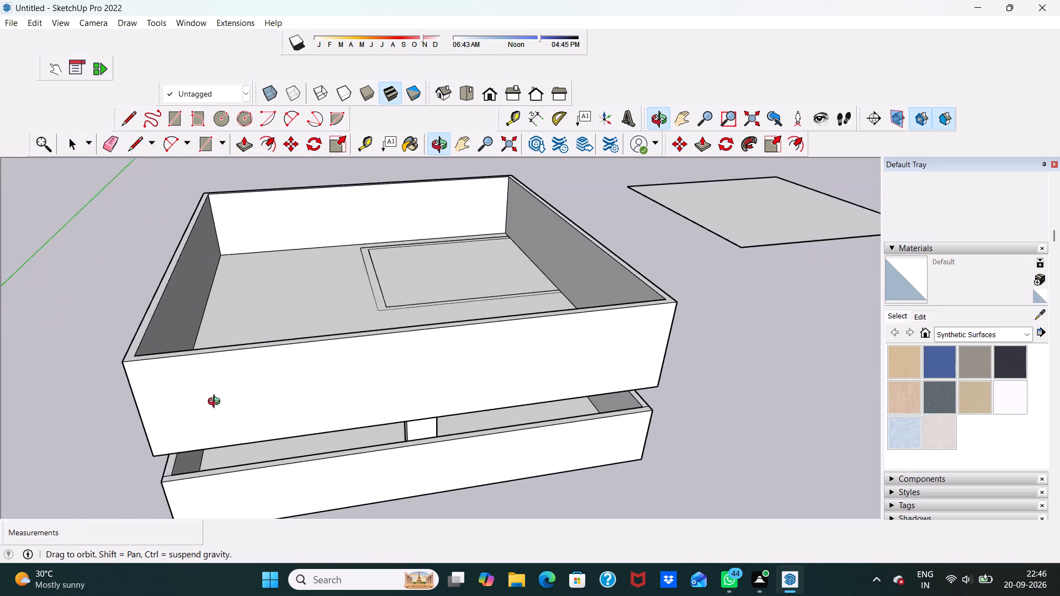
middle_click_drag(216, 403, 193, 377)
scroll(210, 359, "up", 4)
scroll(226, 348, "down", 1)
middle_click_drag(226, 347, 137, 459)
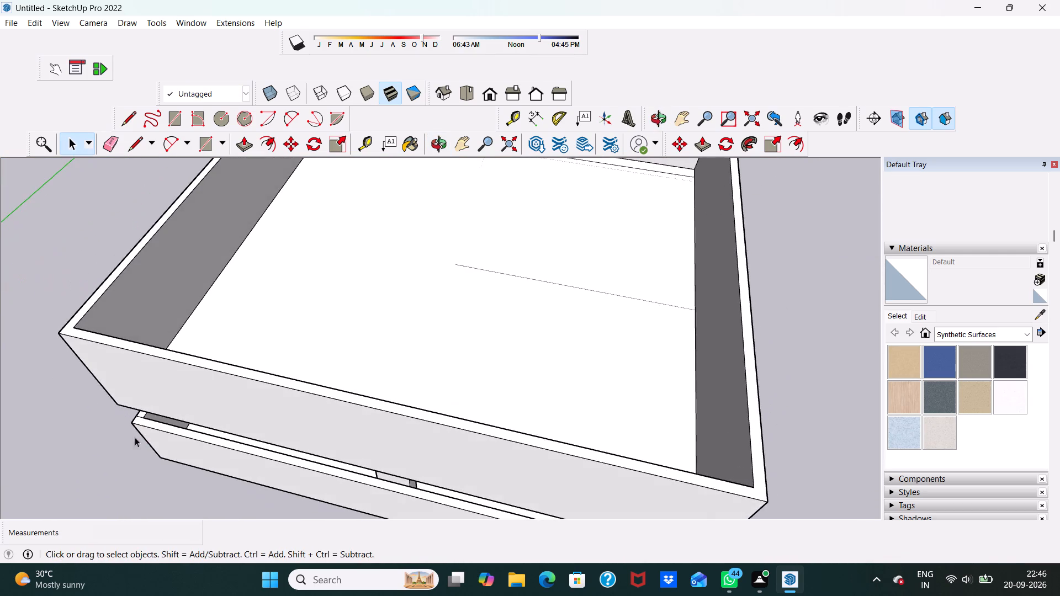
scroll(301, 300, "down", 5)
middle_click_drag(290, 375, 309, 313)
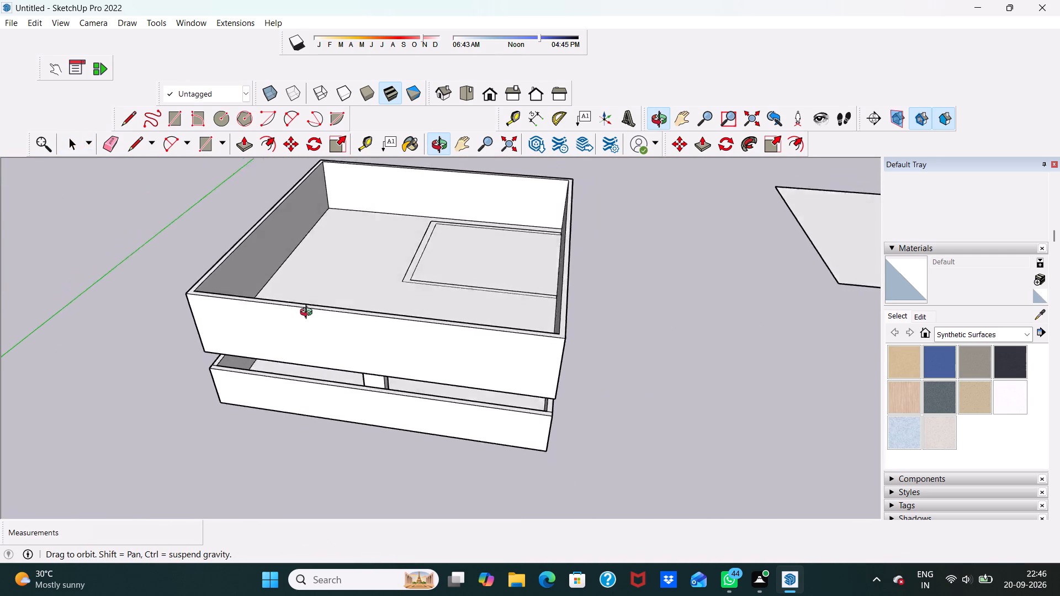
middle_click_drag(309, 313, 309, 369)
scroll(404, 272, "up", 5)
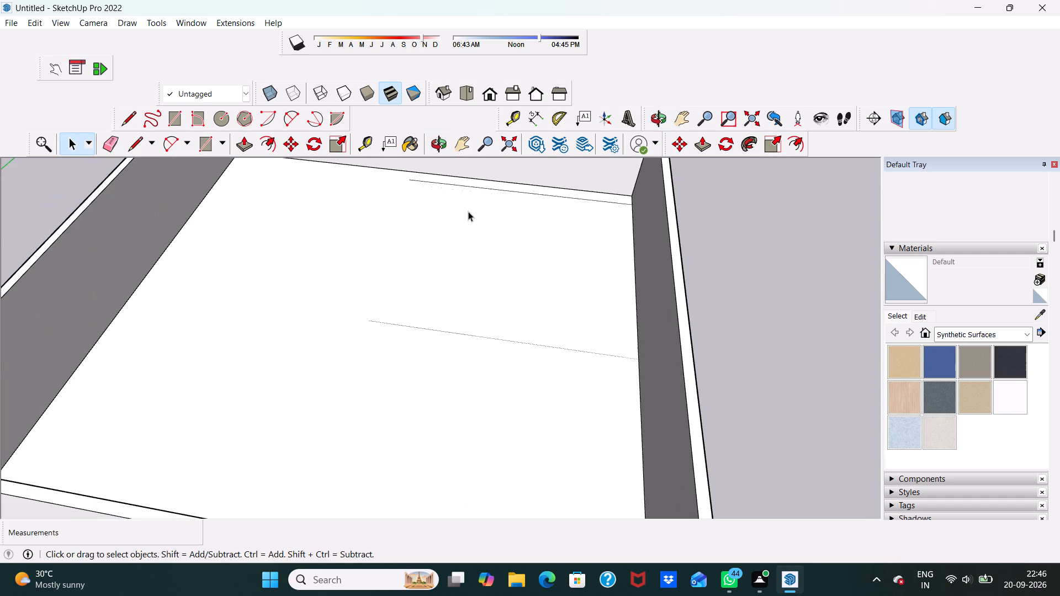
middle_click_drag(426, 257, 400, 0)
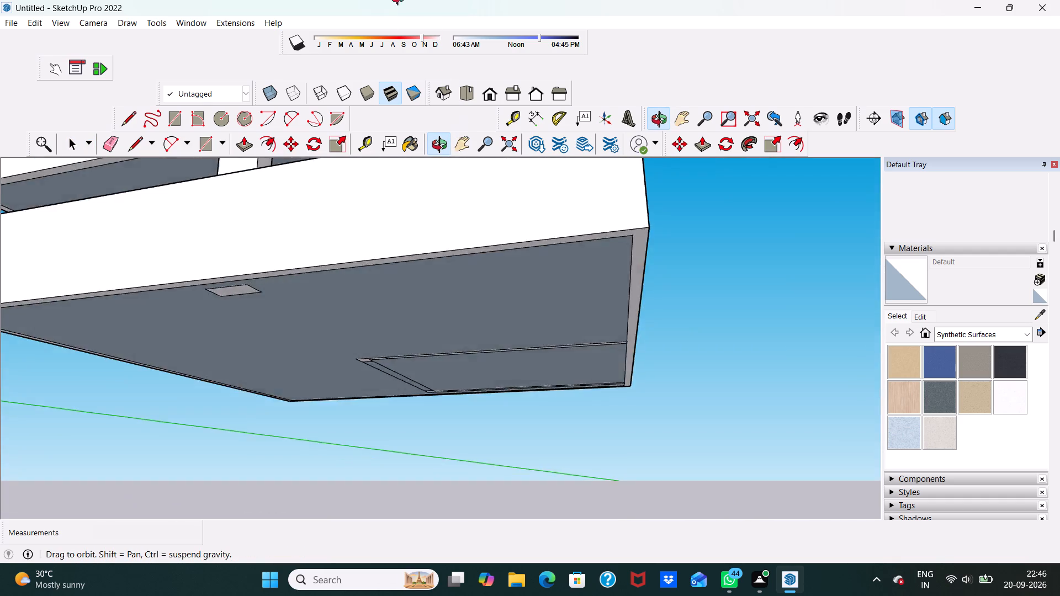
middle_click_drag(400, 0, 408, 58)
scroll(408, 58, "up", 3)
middle_click_drag(409, 166, 430, 171)
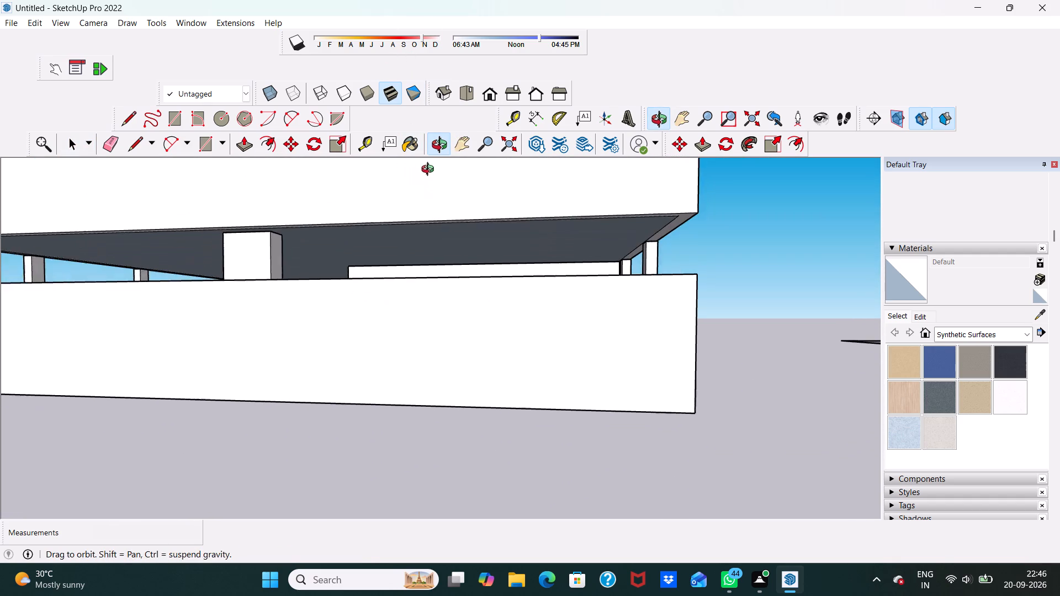
middle_click_drag(430, 171, 431, 171)
scroll(430, 227, "up", 1)
middle_click_drag(432, 237, 448, 217)
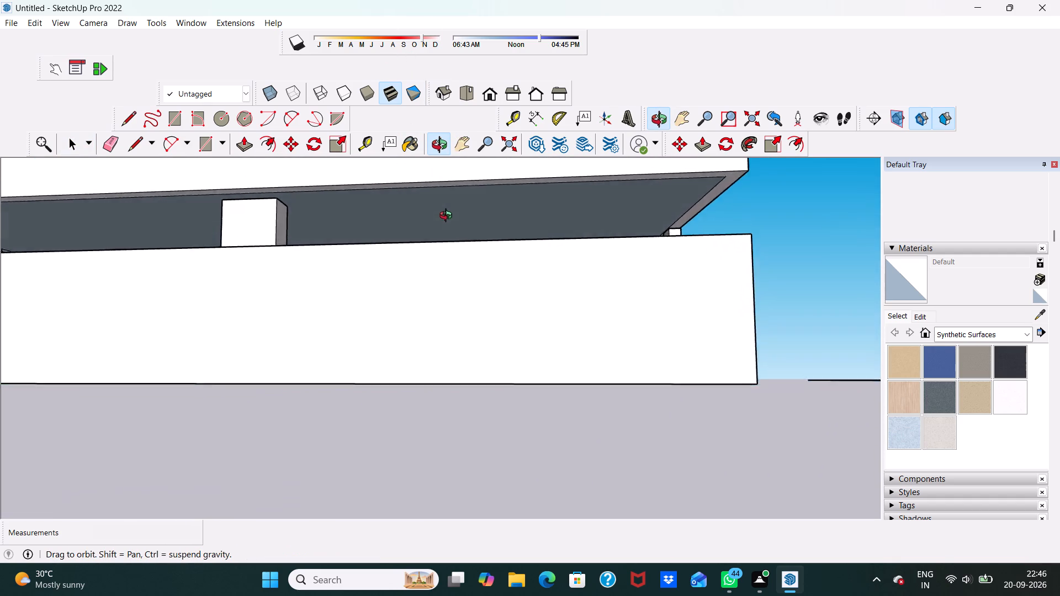
middle_click_drag(448, 217, 506, 421)
scroll(415, 319, "down", 5)
middle_click_drag(443, 337, 402, 287)
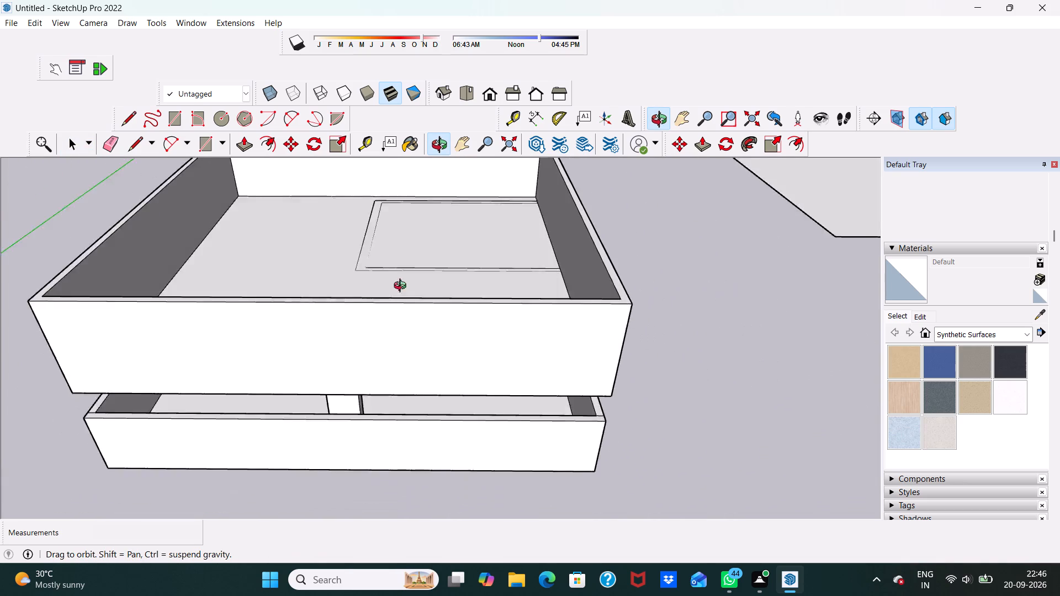
middle_click_drag(402, 287, 423, 267)
scroll(423, 267, "up", 5)
middle_click_drag(404, 252, 393, 320)
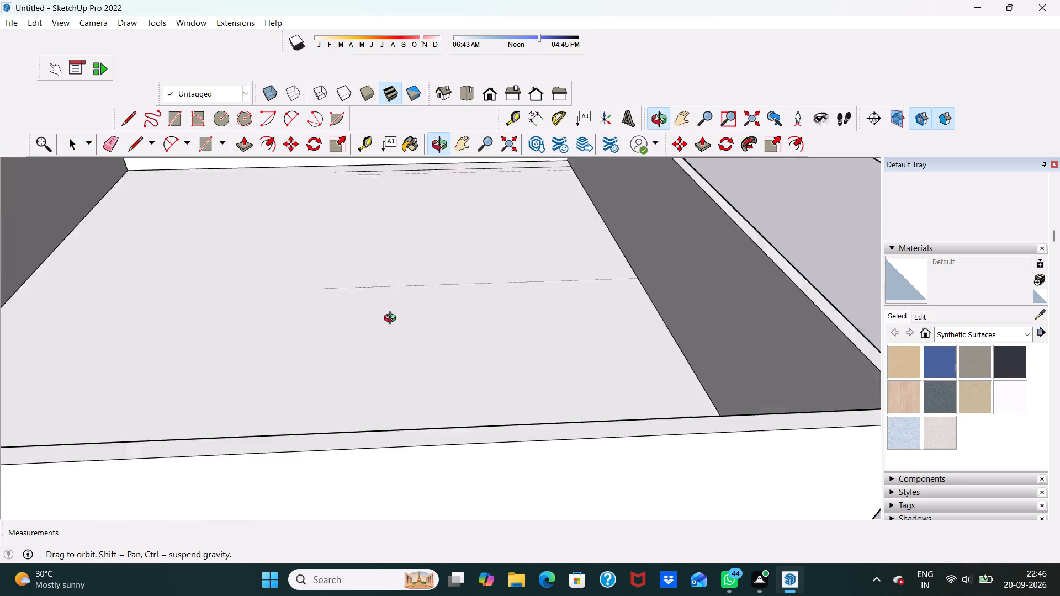
middle_click_drag(393, 320, 389, 328)
scroll(372, 283, "up", 1)
scroll(339, 249, "down", 5)
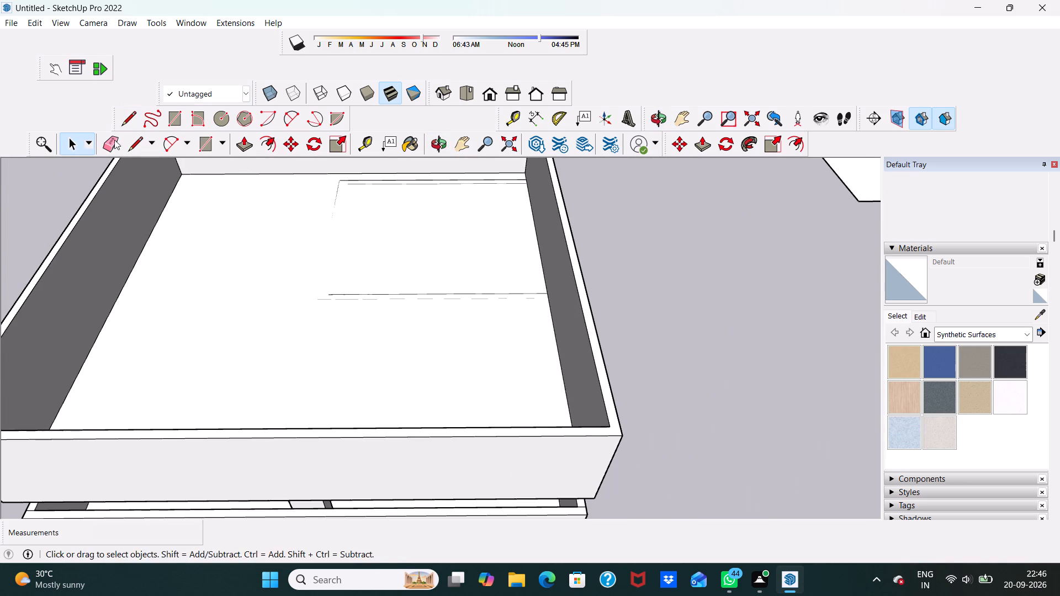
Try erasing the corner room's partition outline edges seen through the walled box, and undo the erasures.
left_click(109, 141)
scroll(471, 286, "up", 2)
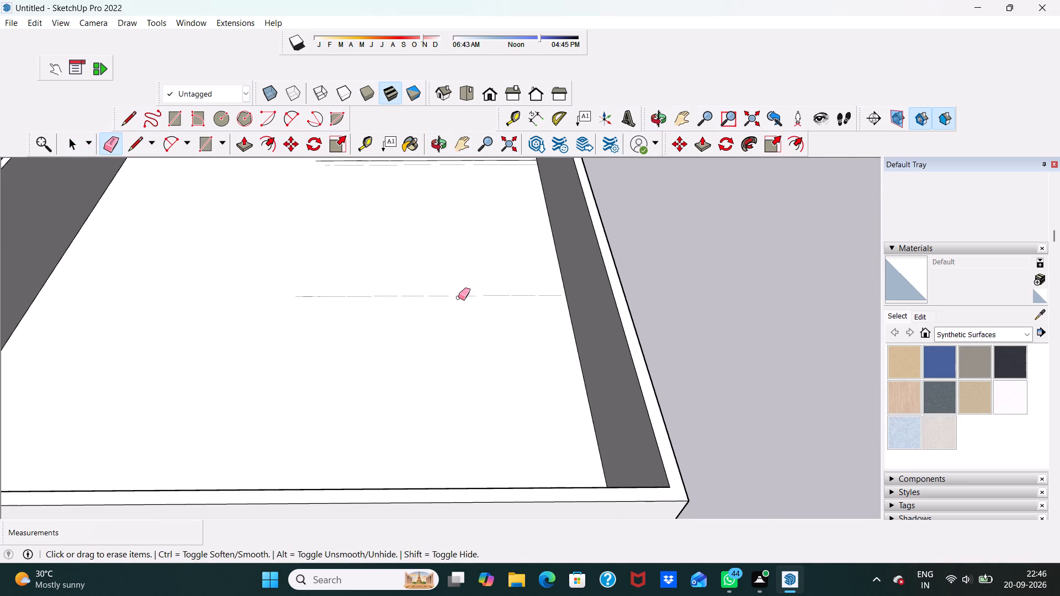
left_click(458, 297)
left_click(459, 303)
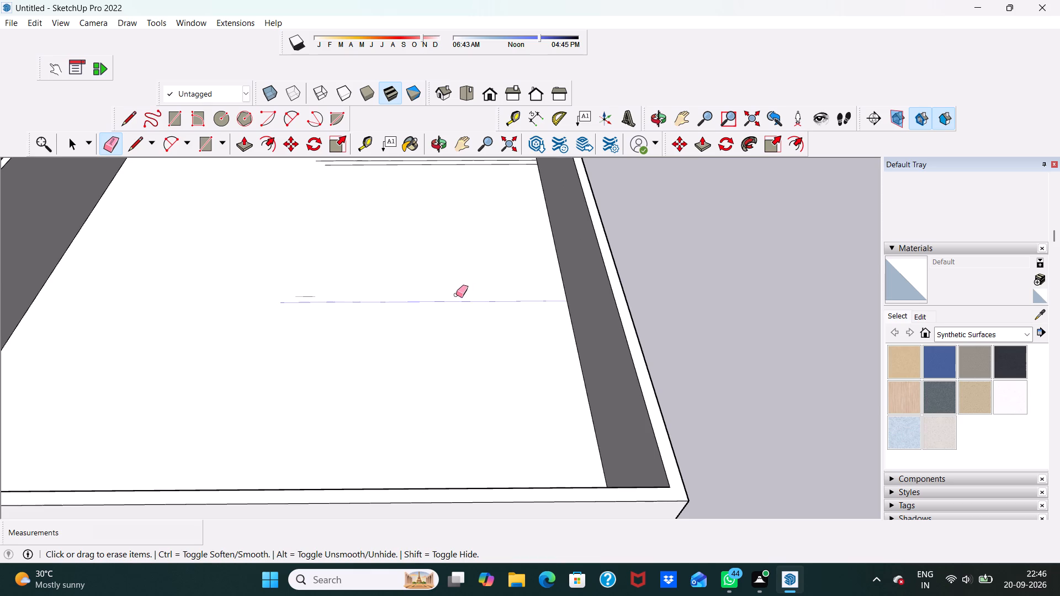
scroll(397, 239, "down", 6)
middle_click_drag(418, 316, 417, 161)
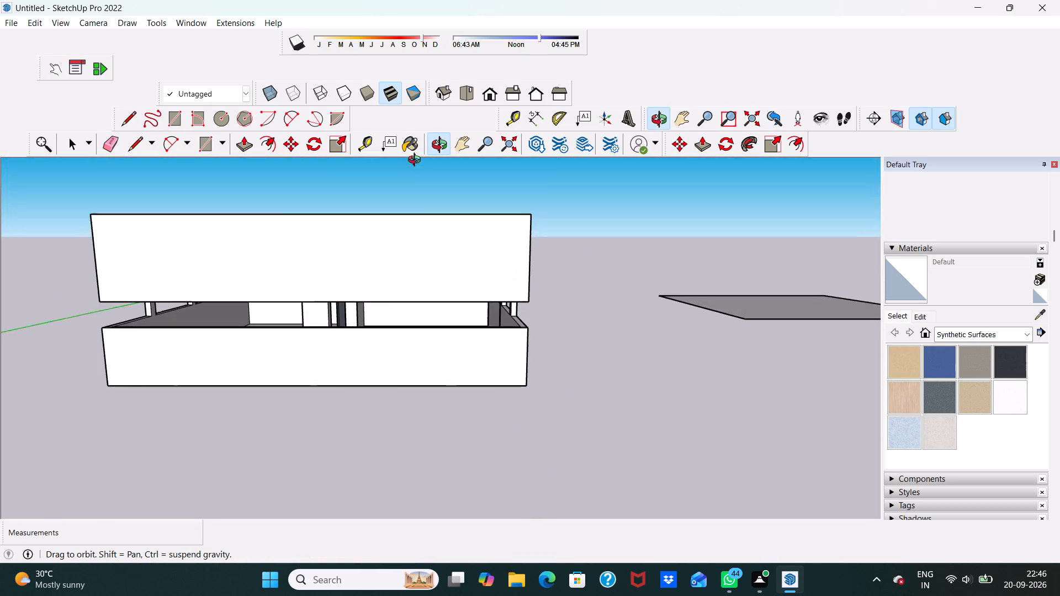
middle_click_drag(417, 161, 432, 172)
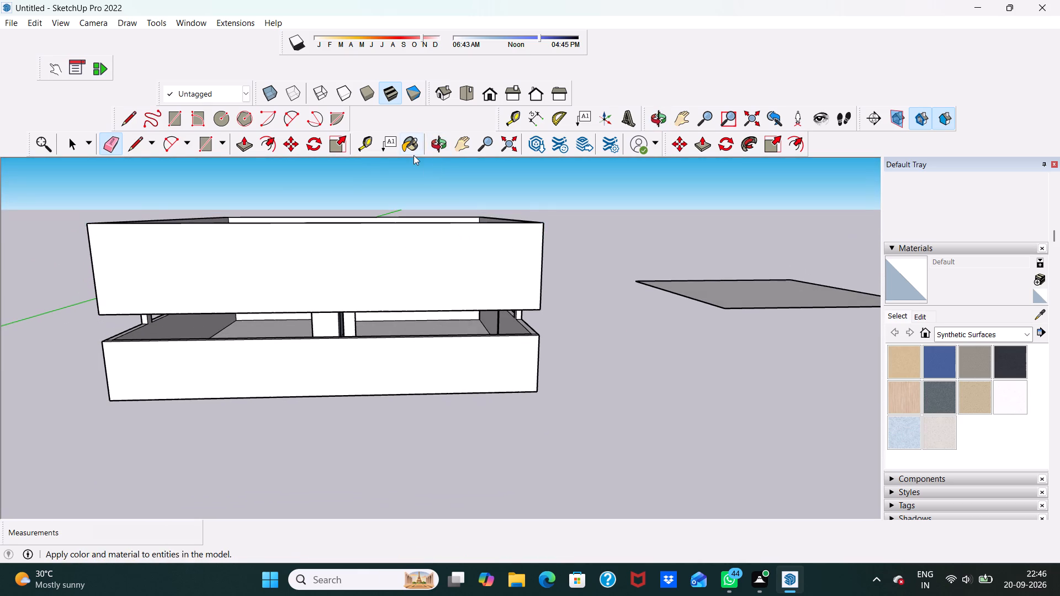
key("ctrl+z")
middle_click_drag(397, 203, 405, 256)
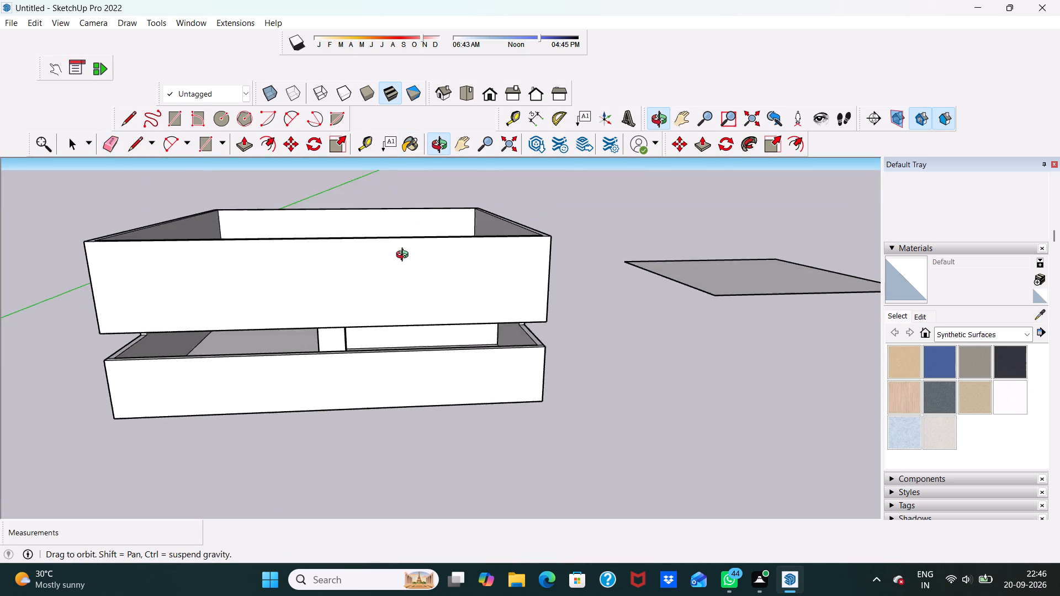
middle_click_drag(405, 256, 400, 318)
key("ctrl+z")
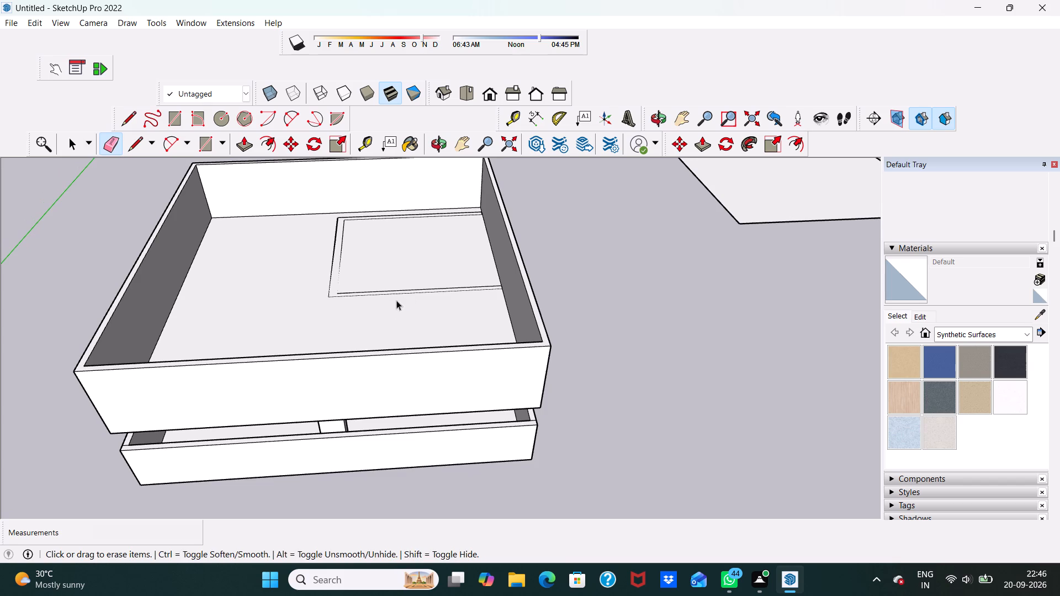
Inspect close up the top edge of the near side's middle column where it meets the walled box above.
key("space")
middle_click_drag(349, 291, 396, 228)
scroll(396, 227, "up", 2)
middle_click_drag(373, 363, 321, 240)
scroll(345, 275, "up", 1)
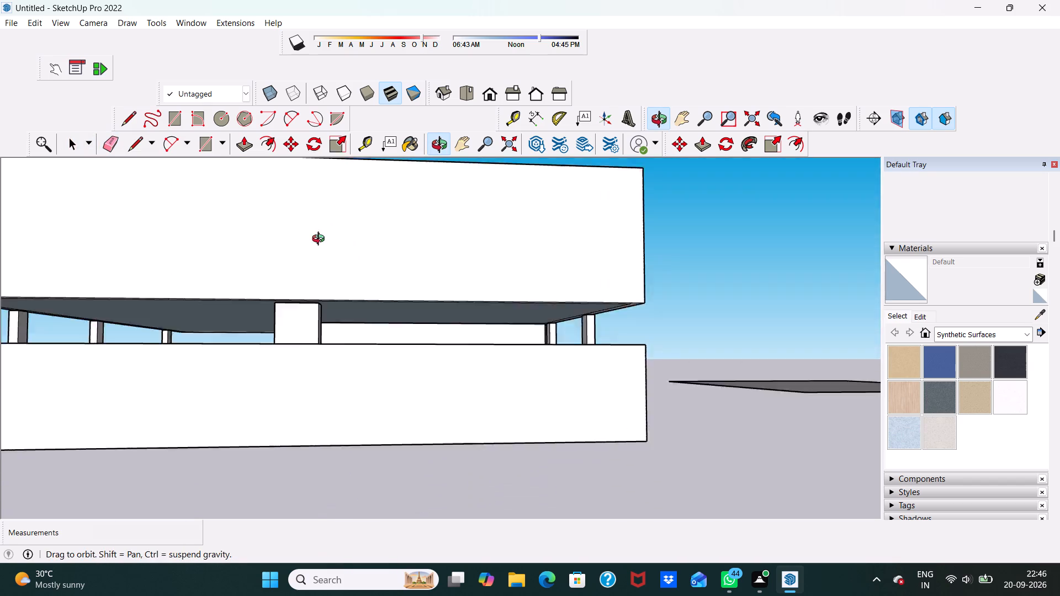
middle_click_drag(321, 240, 320, 240)
scroll(321, 240, "up", 1)
middle_click_drag(373, 343, 378, 364)
scroll(383, 359, "up", 11)
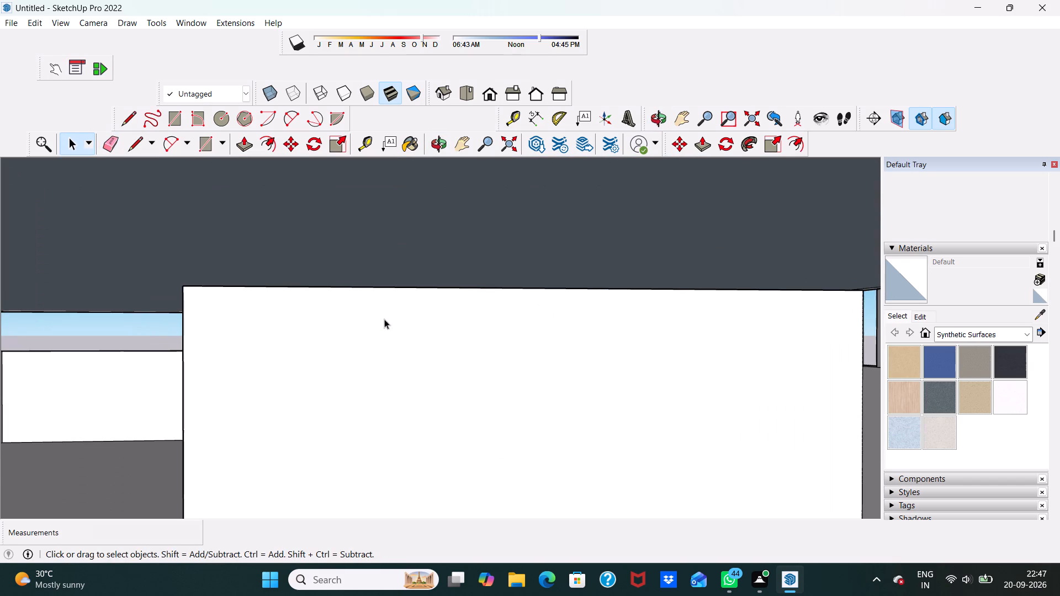
middle_click_drag(365, 291, 372, 282)
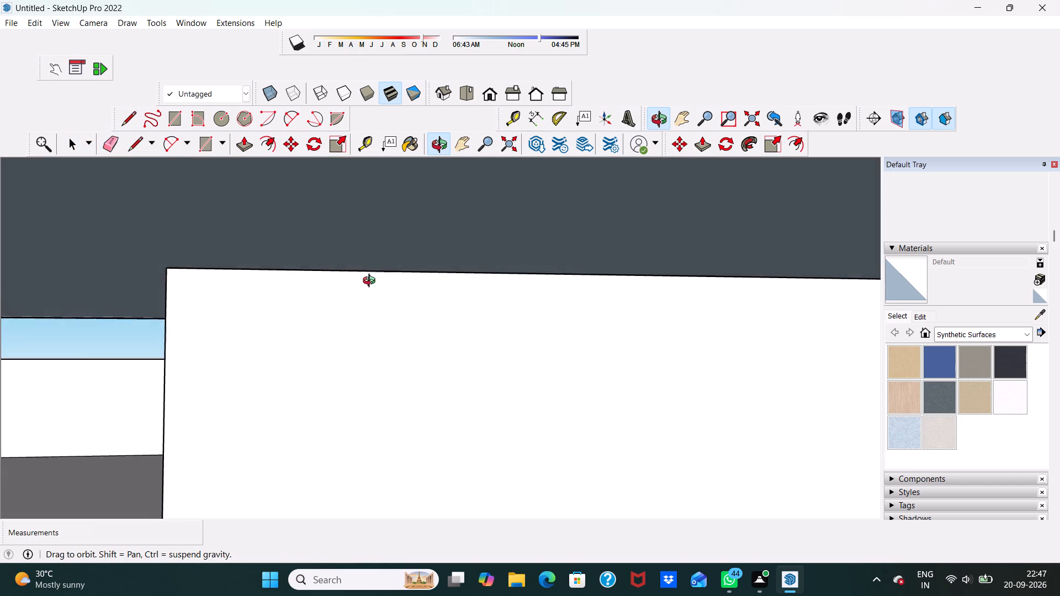
middle_click_drag(372, 282, 375, 291)
scroll(375, 291, "up", 4)
middle_click_drag(369, 285, 372, 299)
left_click(337, 279)
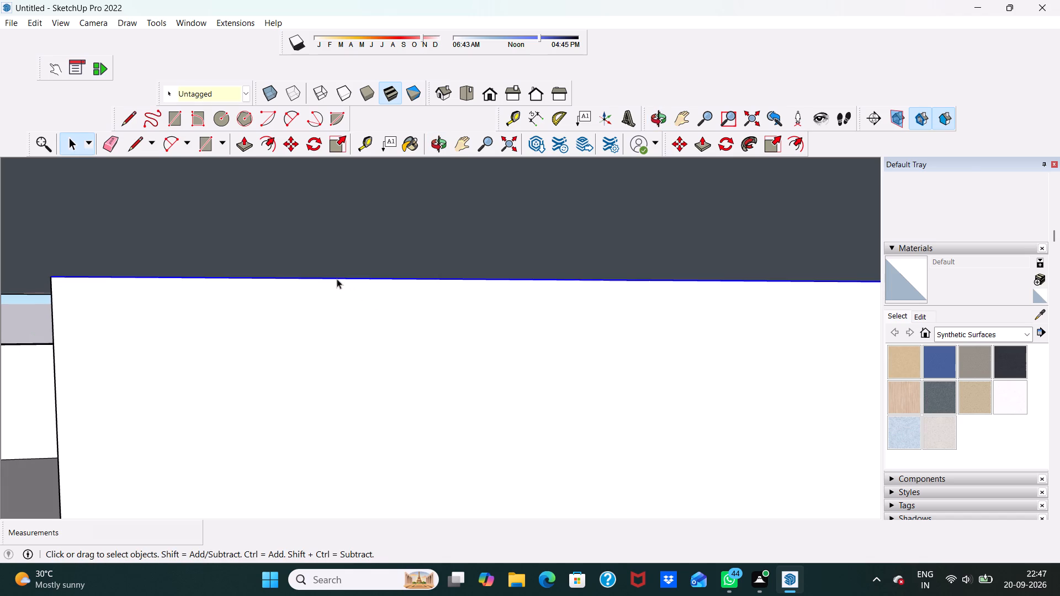
middle_click(337, 279)
scroll(337, 282, "up", 3)
scroll(335, 275, "down", 1)
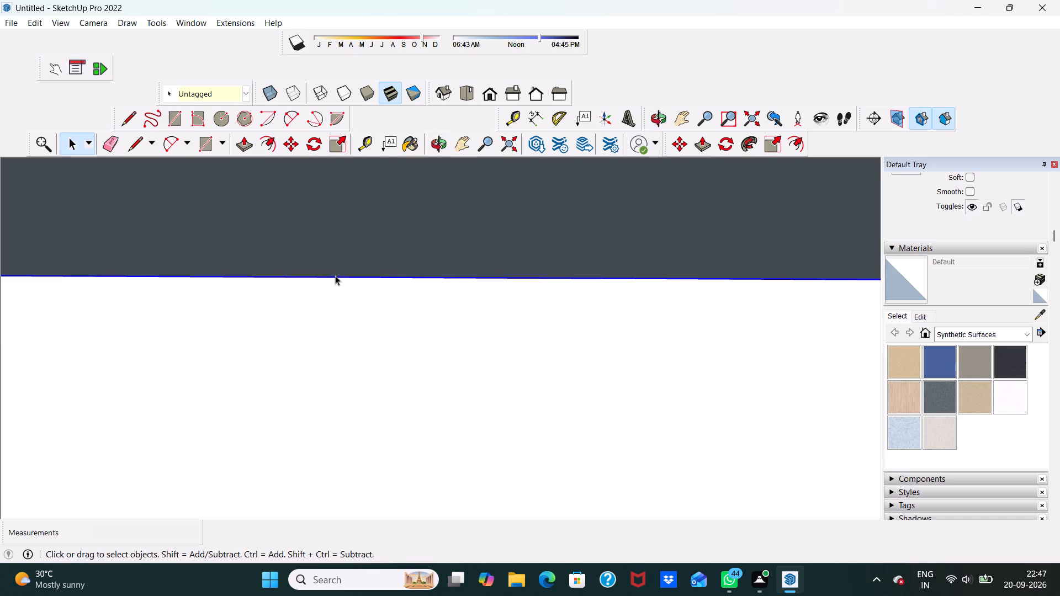
middle_click(335, 275)
scroll(338, 273, "up", 2)
scroll(336, 268, "down", 8)
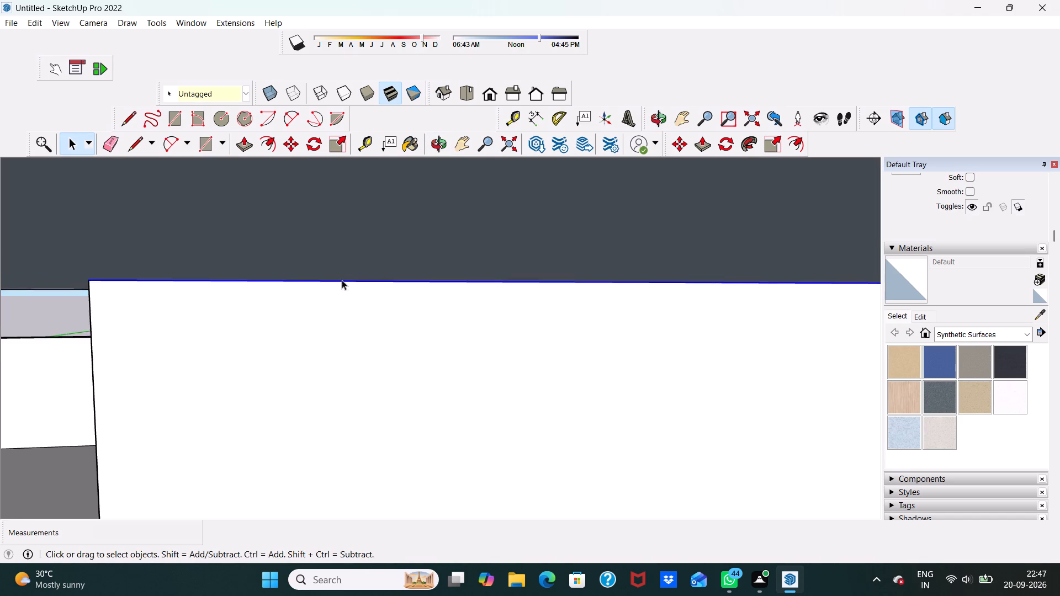
Examine the overall stacking of the walled box and the lower building from the single-column side.
scroll(342, 280, "down", 11)
middle_click_drag(372, 315, 332, 470)
scroll(328, 353, "down", 6)
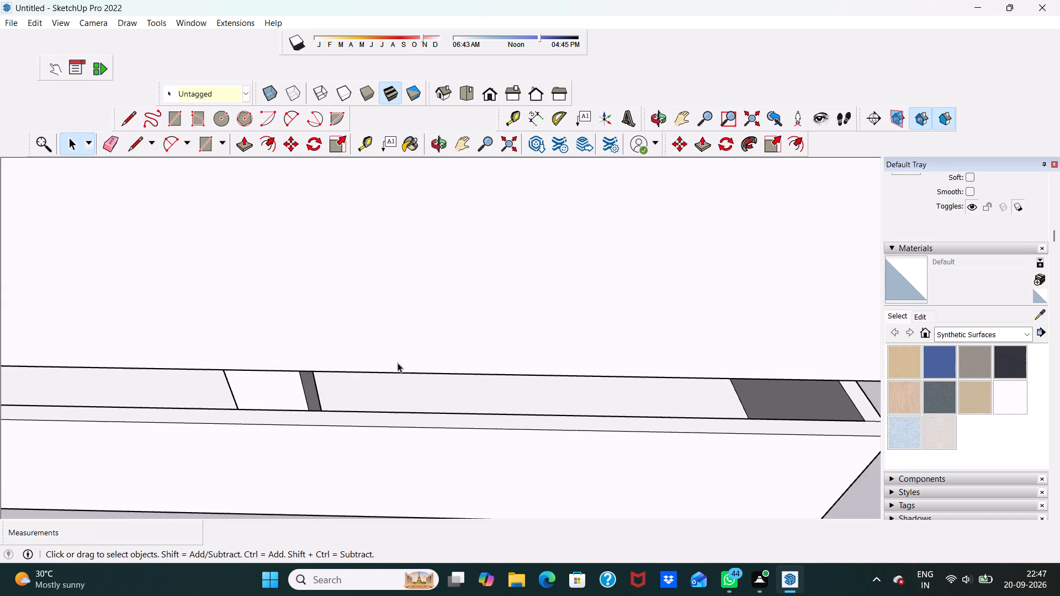
scroll(387, 352, "down", 9)
middle_click_drag(367, 367, 416, 296)
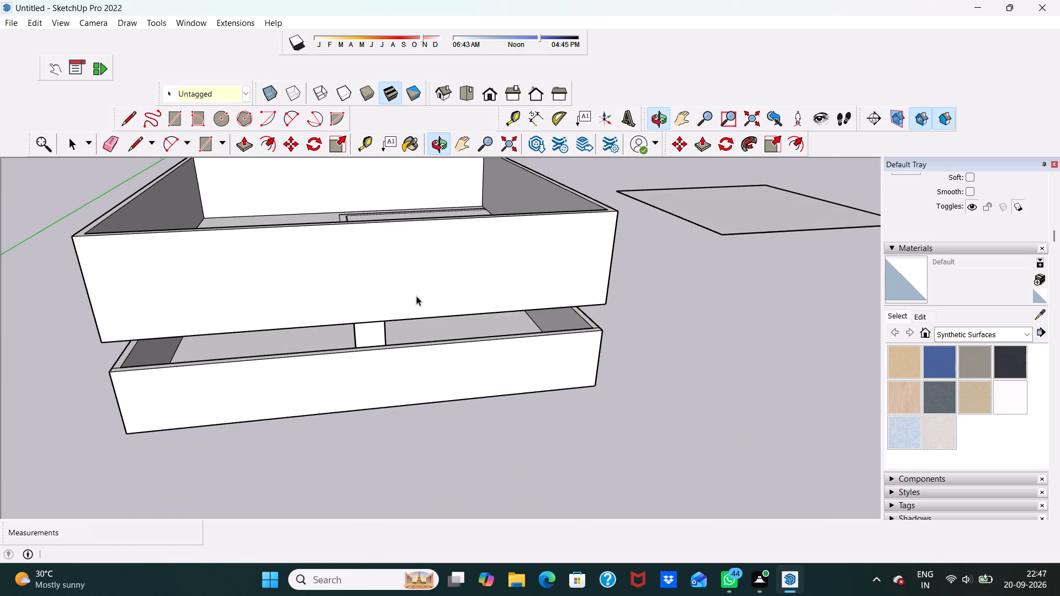
scroll(283, 322, "down", 3)
scroll(414, 288, "down", 3)
middle_click_drag(438, 294, 437, 241)
scroll(437, 241, "up", 5)
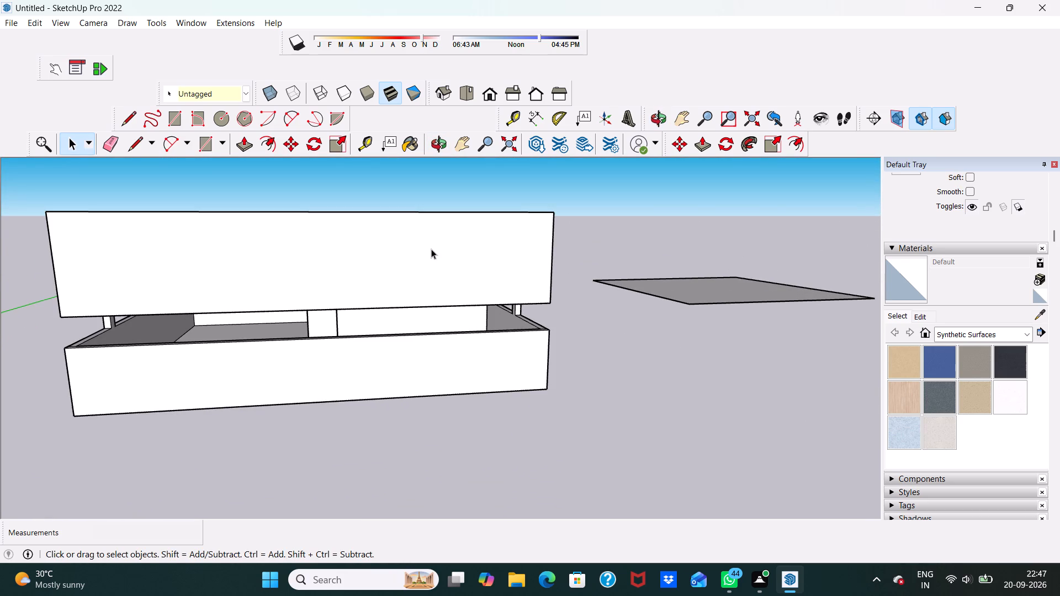
scroll(423, 253, "down", 1)
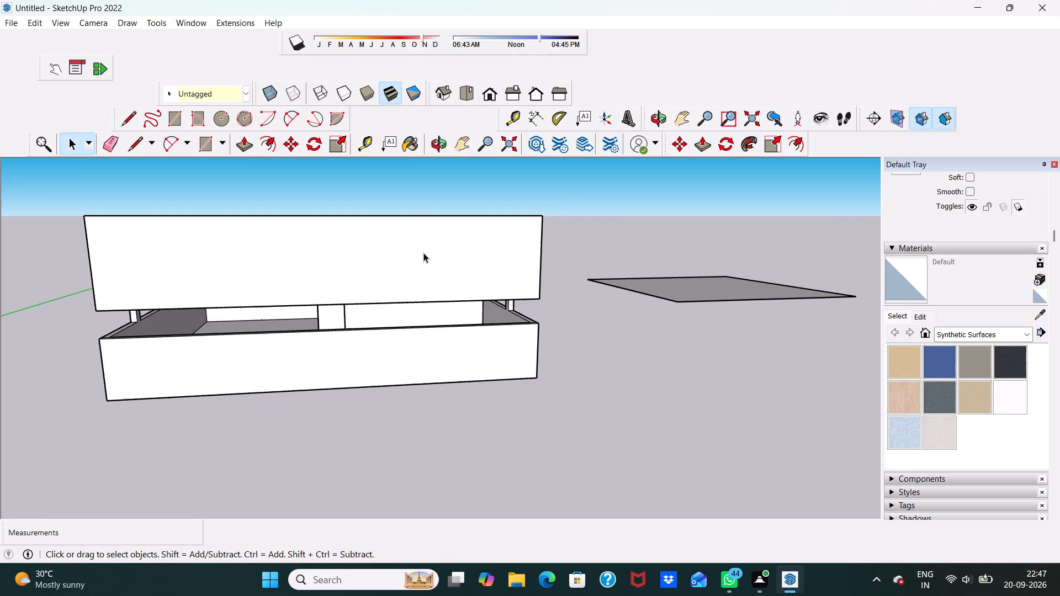
Examine the walled box's open interior, wall tops and corners from above and from the single-column side.
middle_click_drag(423, 253, 399, 368)
scroll(360, 337, "up", 5)
middle_click_drag(362, 349, 364, 268)
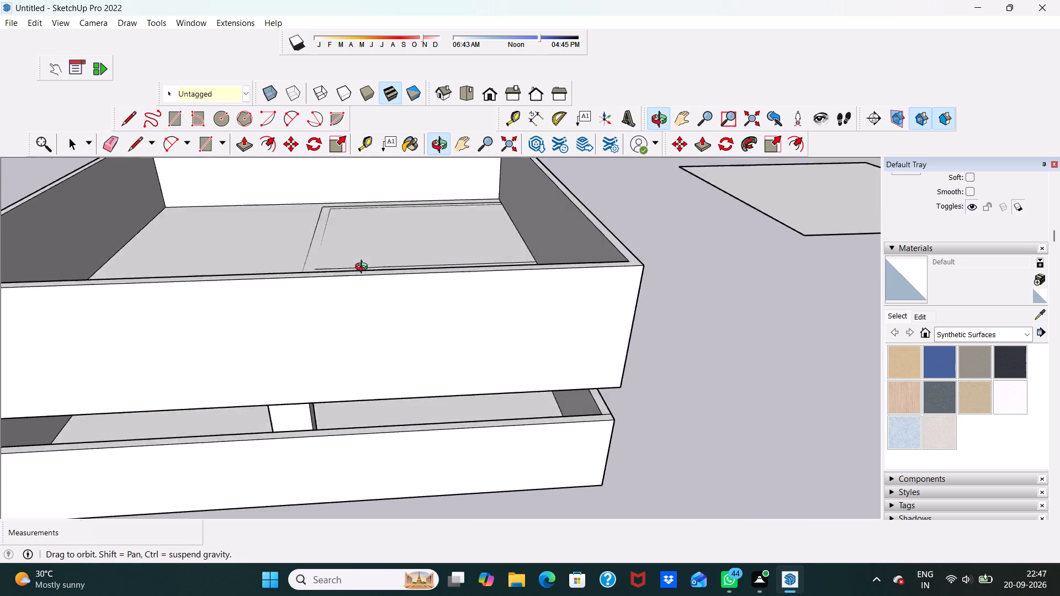
middle_click_drag(364, 268, 378, 246)
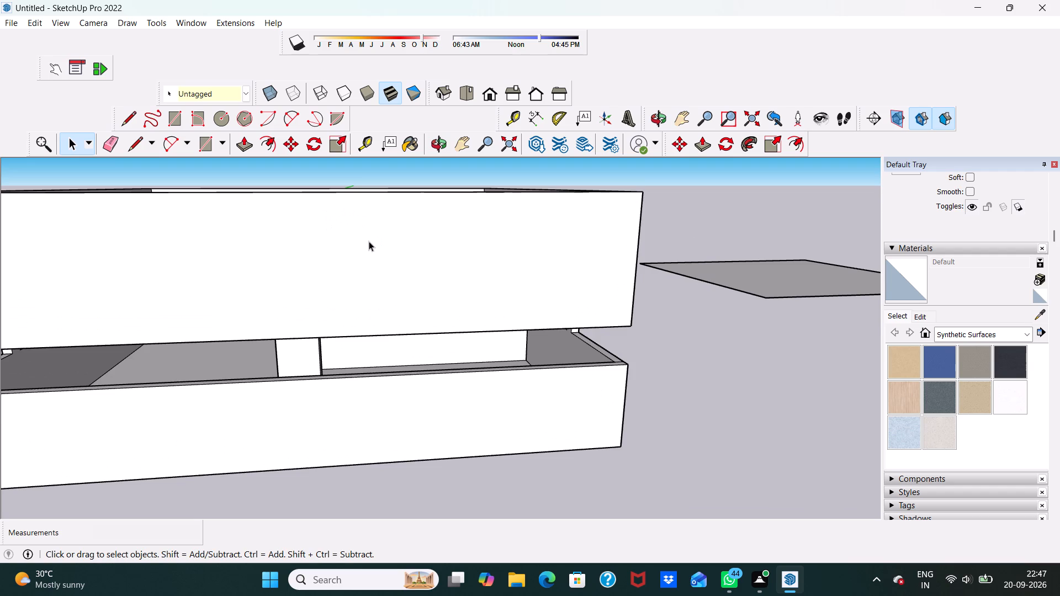
scroll(355, 226, "down", 2)
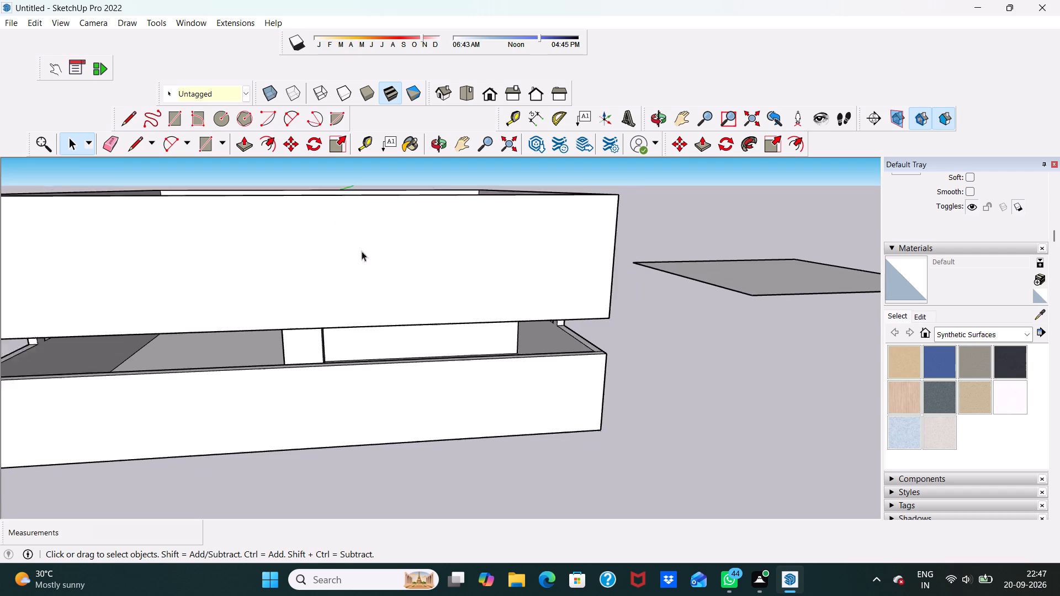
scroll(362, 251, "down", 2)
middle_click_drag(364, 267, 287, 390)
scroll(203, 259, "up", 4)
middle_click_drag(205, 259, 213, 254)
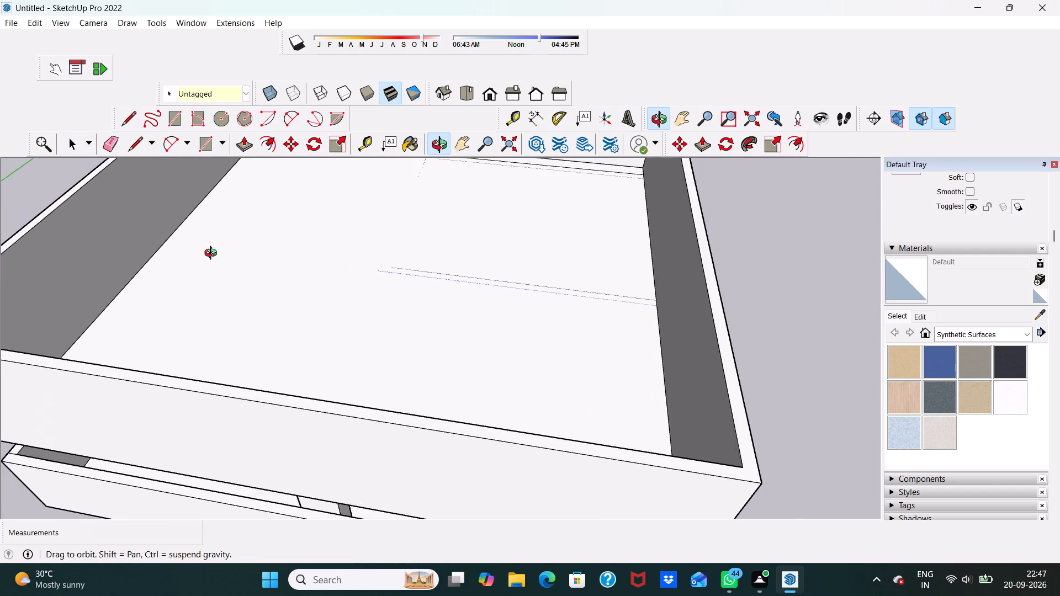
middle_click_drag(213, 254, 434, 266)
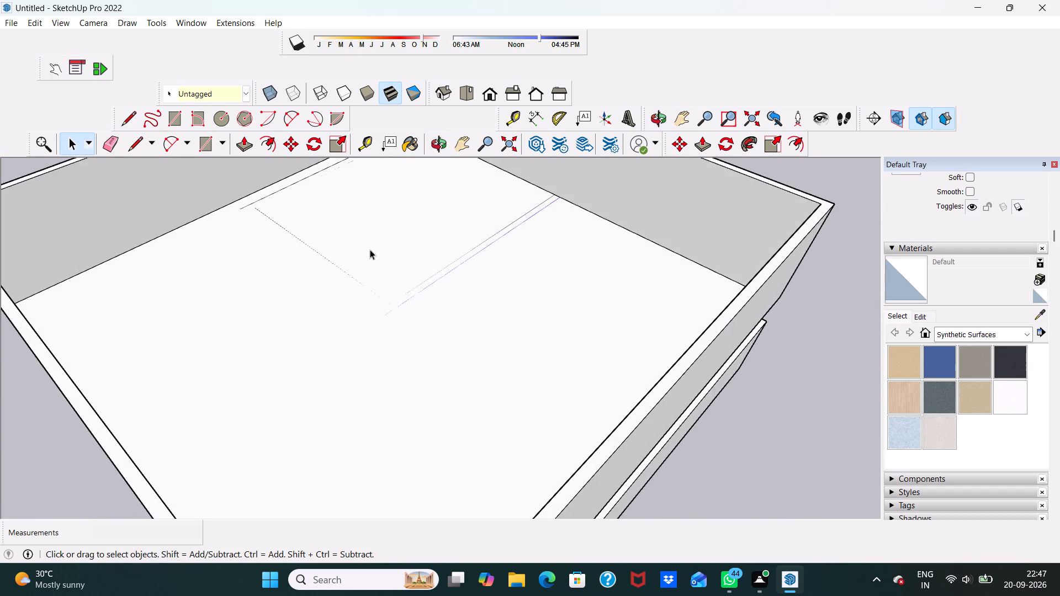
scroll(328, 228, "up", 4)
scroll(203, 146, "down", 11)
middle_click_drag(337, 329, 264, 277)
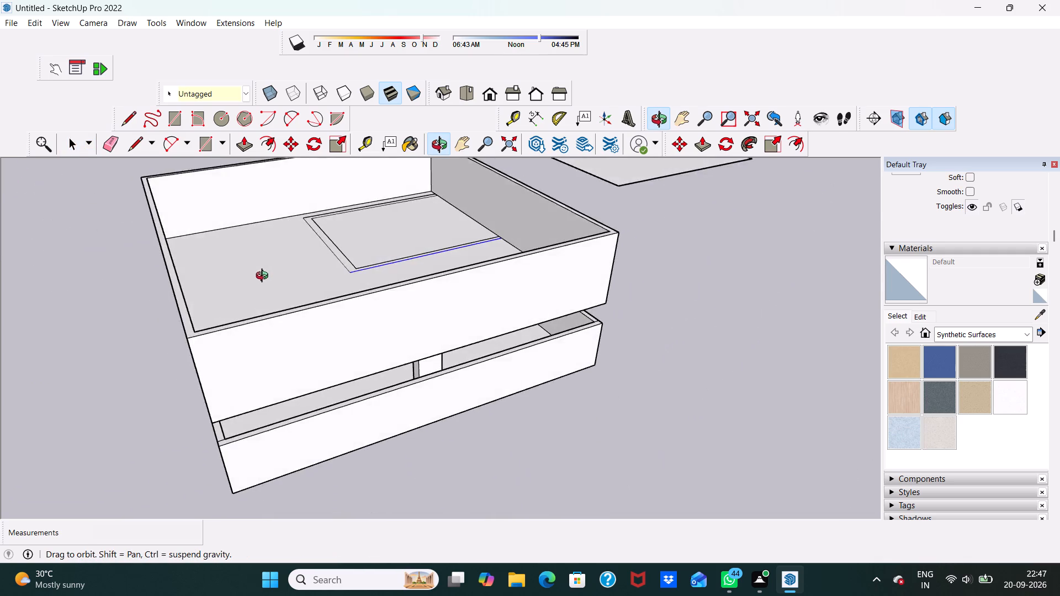
middle_click_drag(264, 277, 145, 284)
Draw a 9" line across the walled box's wall top, from the inner corner at one end of the single-column side's wall.
scroll(139, 284, "up", 1)
middle_click_drag(165, 311, 116, 429)
scroll(102, 313, "up", 4)
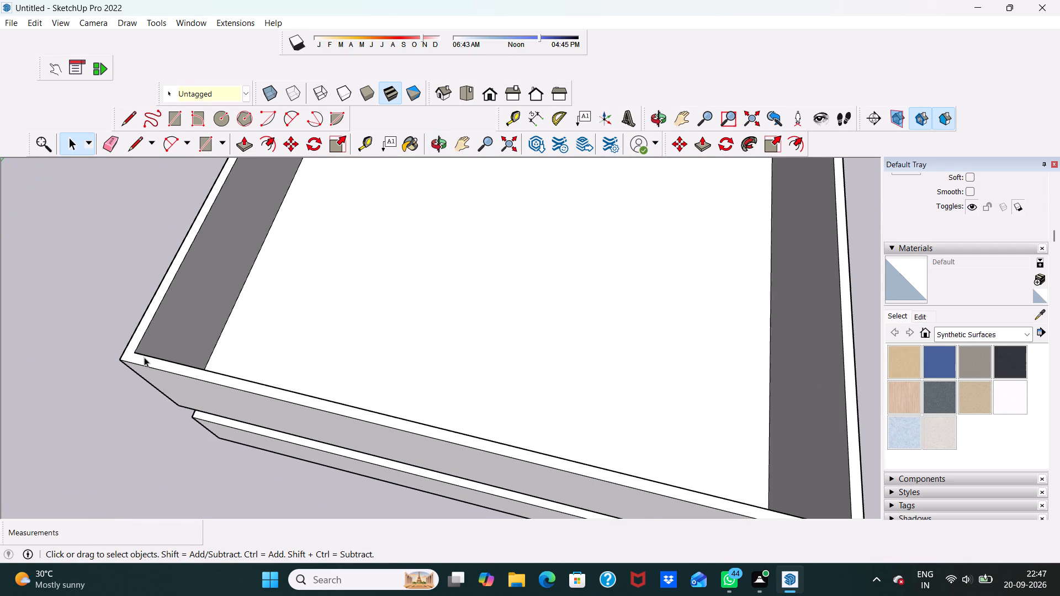
scroll(114, 252, "up", 1)
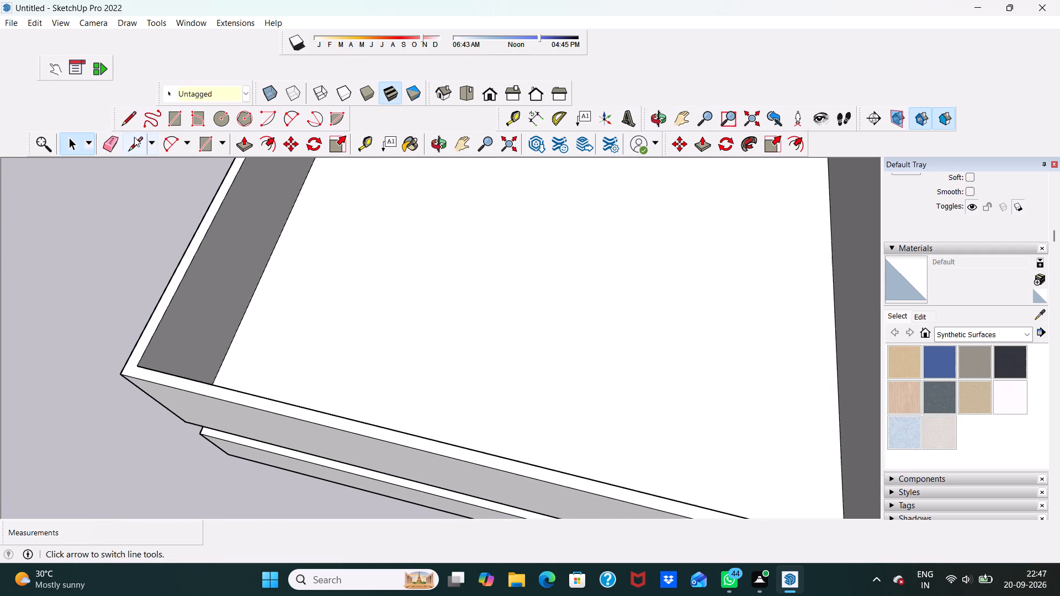
left_click(134, 137)
scroll(137, 307, "up", 5)
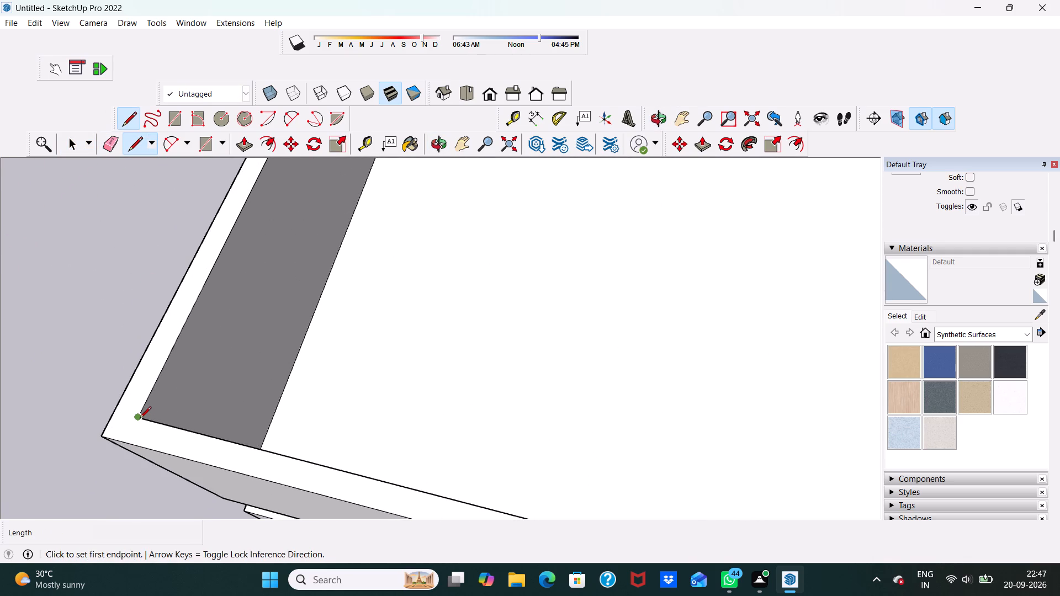
left_click(140, 419)
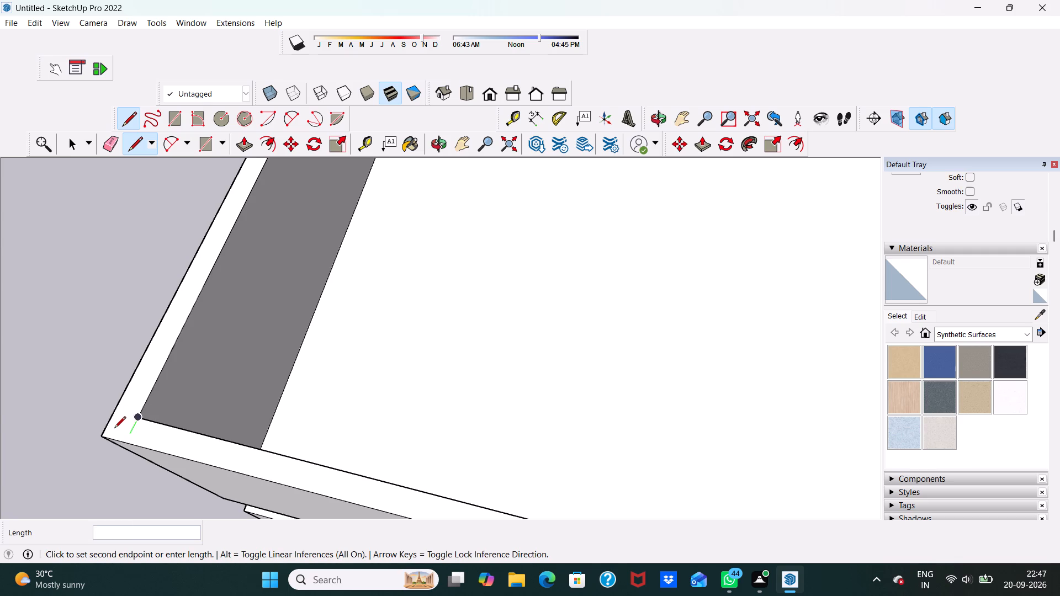
scroll(112, 439, "up", 3)
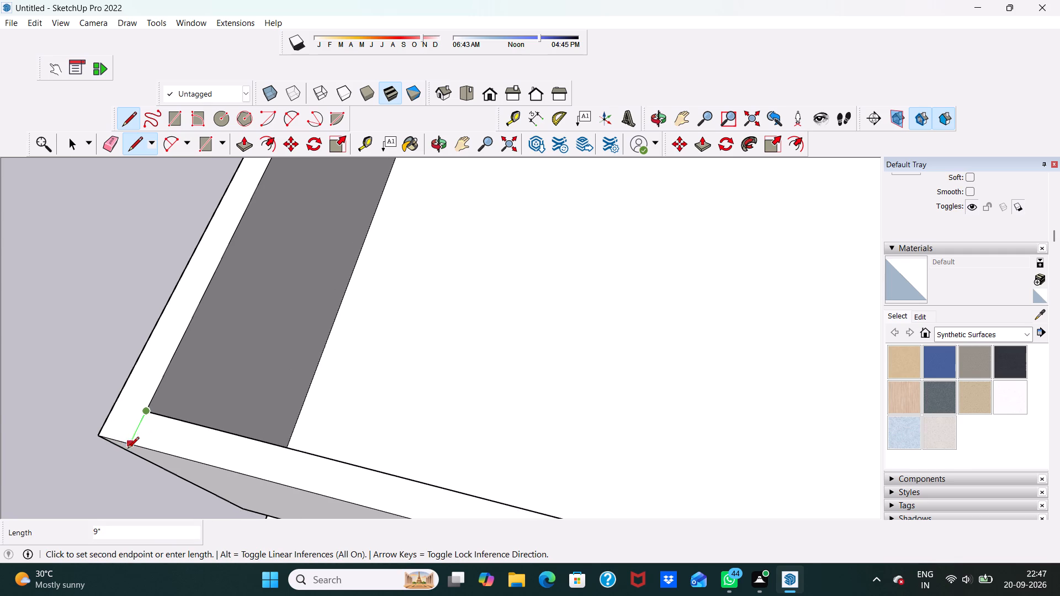
scroll(126, 446, "up", 1)
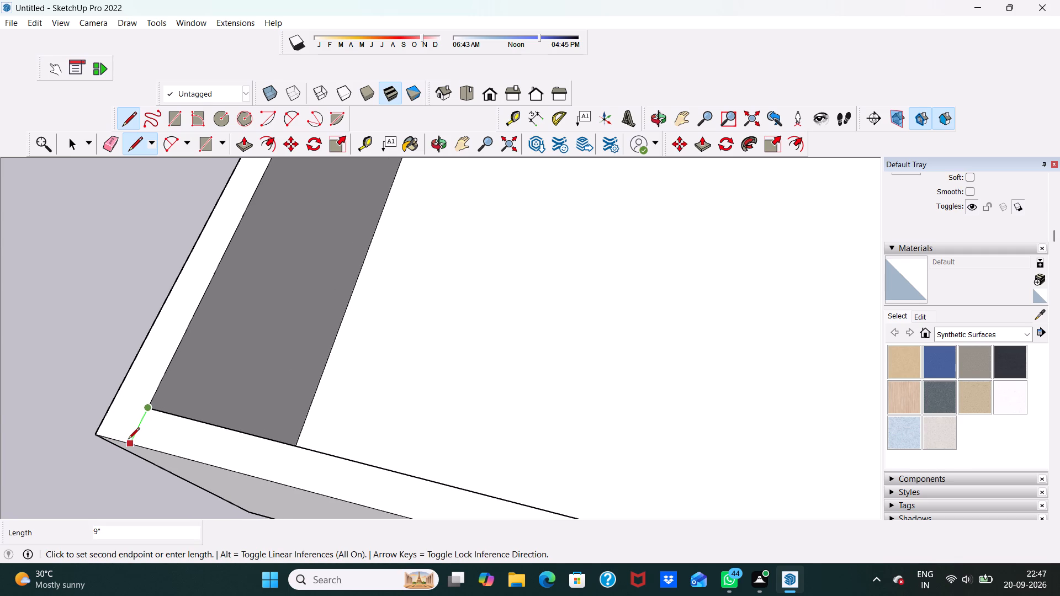
scroll(128, 440, "up", 5)
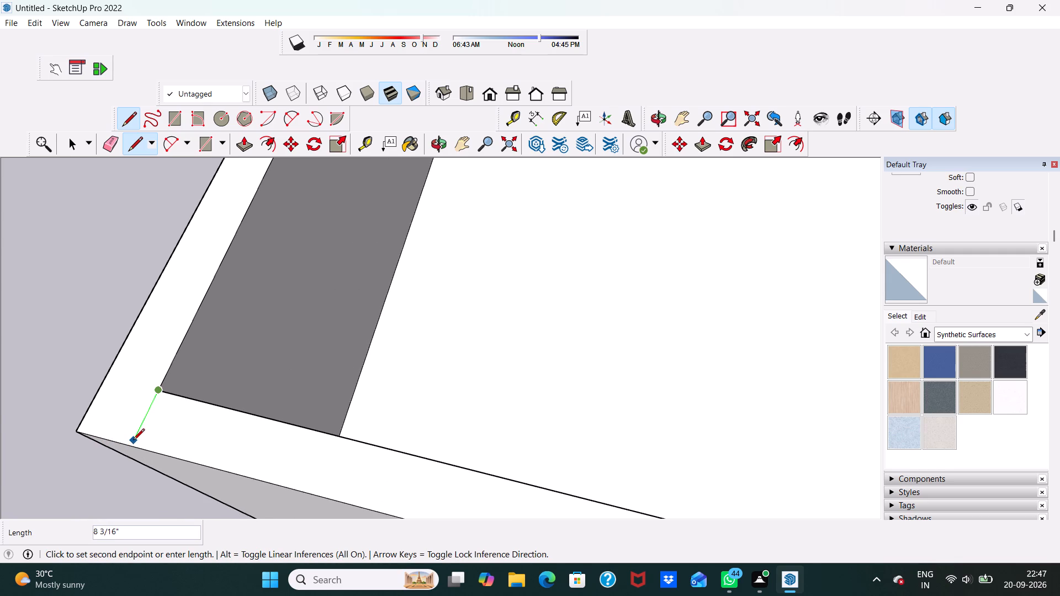
left_click(131, 443)
scroll(160, 428, "down", 5)
scroll(338, 375, "down", 6)
key("space")
Draw a 9" line across the wall top from the inner corner at the other end of the single-column side's wall.
scroll(325, 381, "down", 12)
middle_click_drag(356, 344, 426, 269)
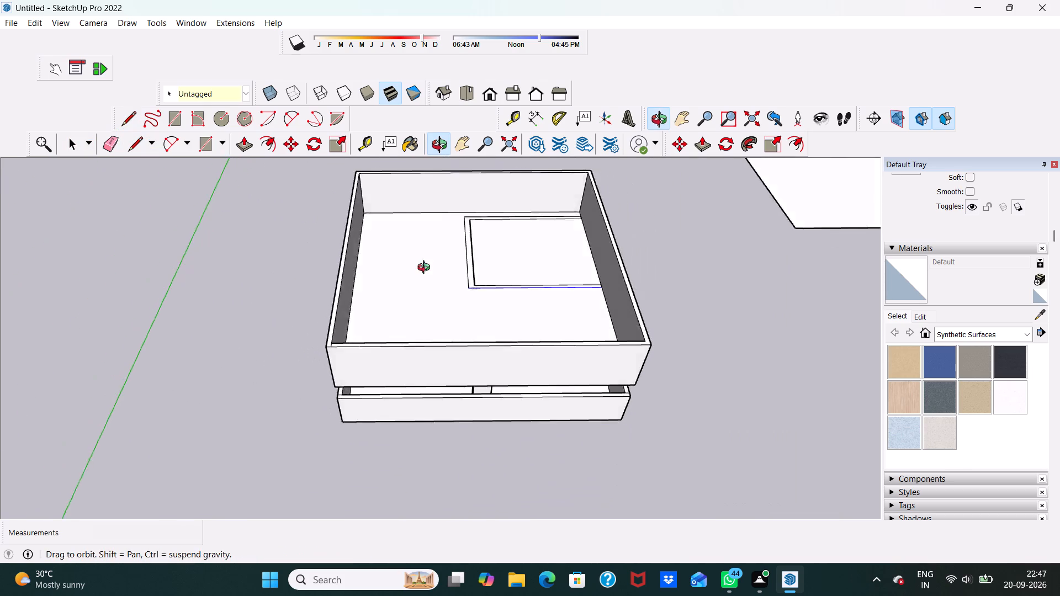
middle_click_drag(426, 269, 421, 265)
scroll(396, 272, "down", 5)
middle_click_drag(481, 330, 427, 297)
scroll(427, 296, "up", 3)
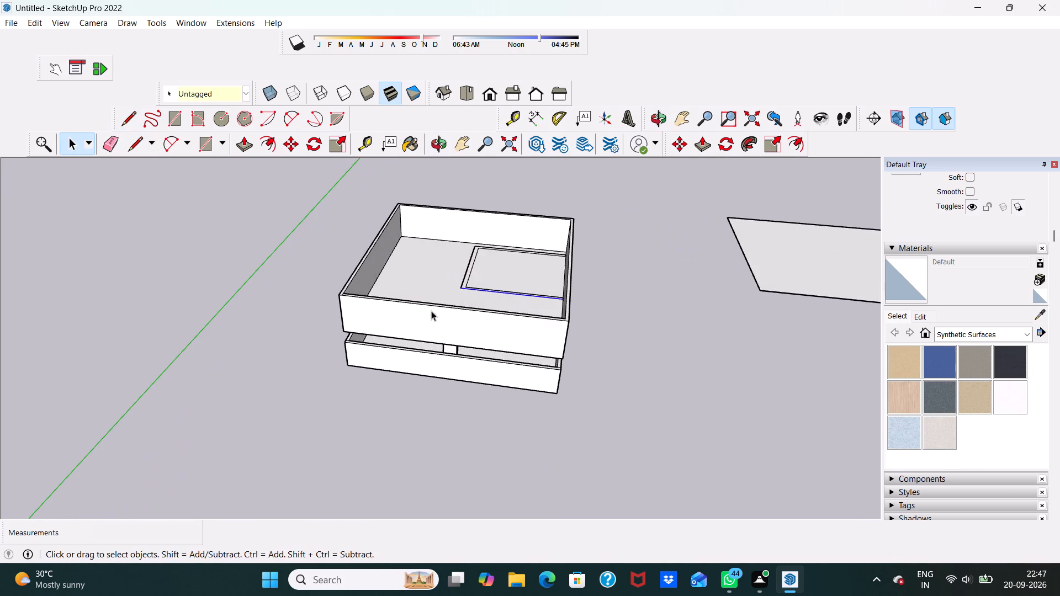
scroll(496, 252, "up", 5)
scroll(456, 274, "up", 4)
scroll(437, 306, "down", 5)
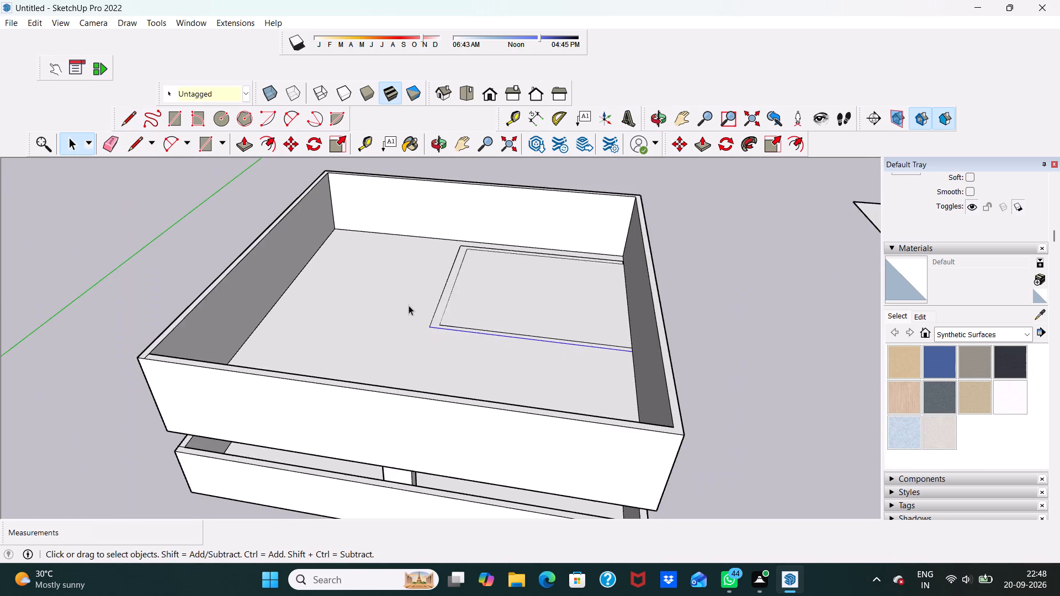
scroll(406, 315, "down", 1)
middle_click_drag(406, 315, 442, 352)
scroll(402, 356, "up", 3)
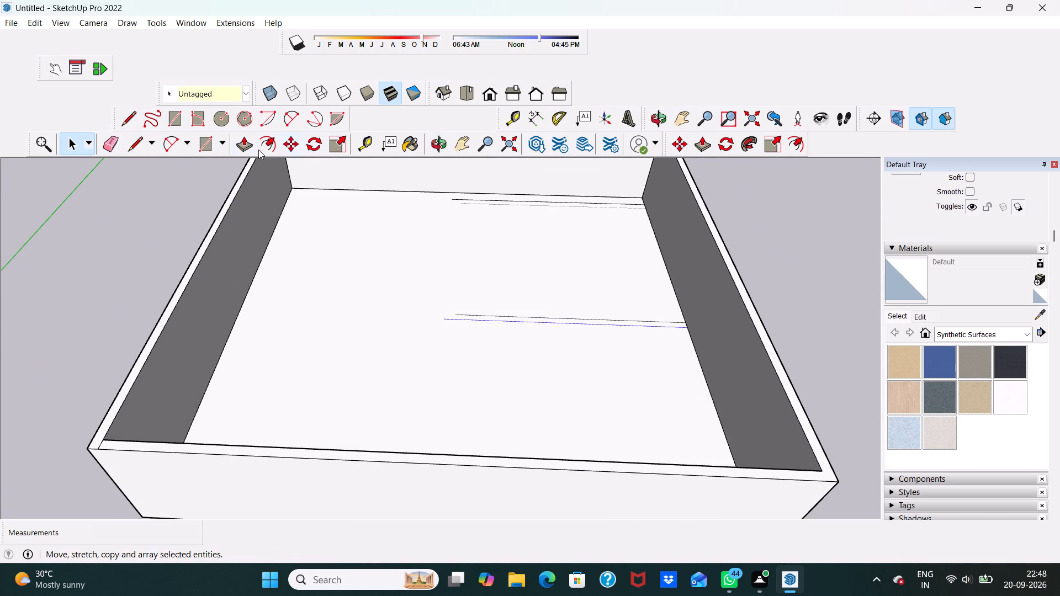
left_click(129, 145)
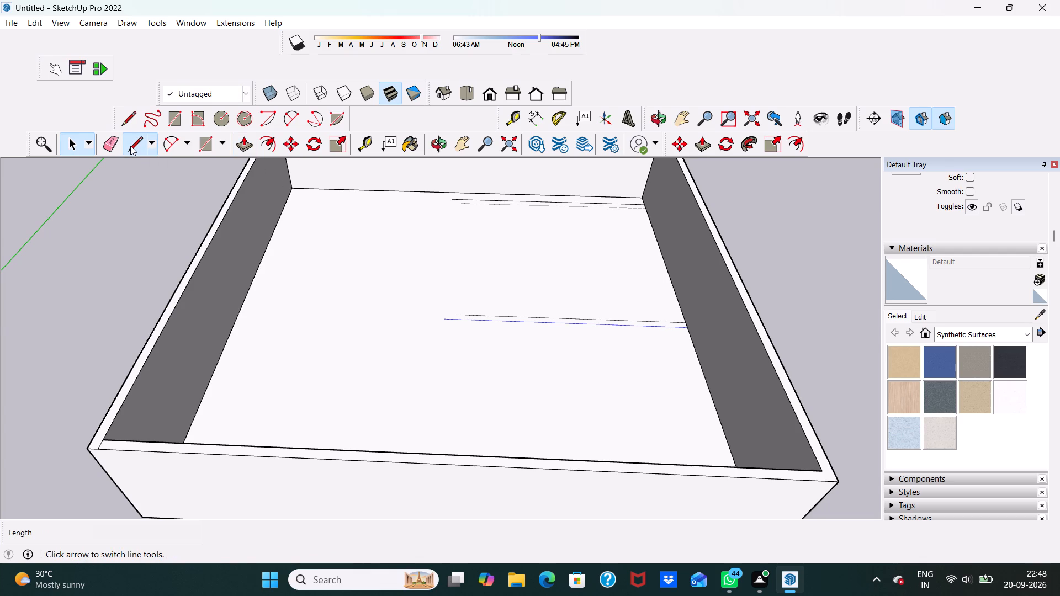
scroll(198, 180, "down", 3)
scroll(704, 291, "up", 4)
scroll(527, 401, "up", 3)
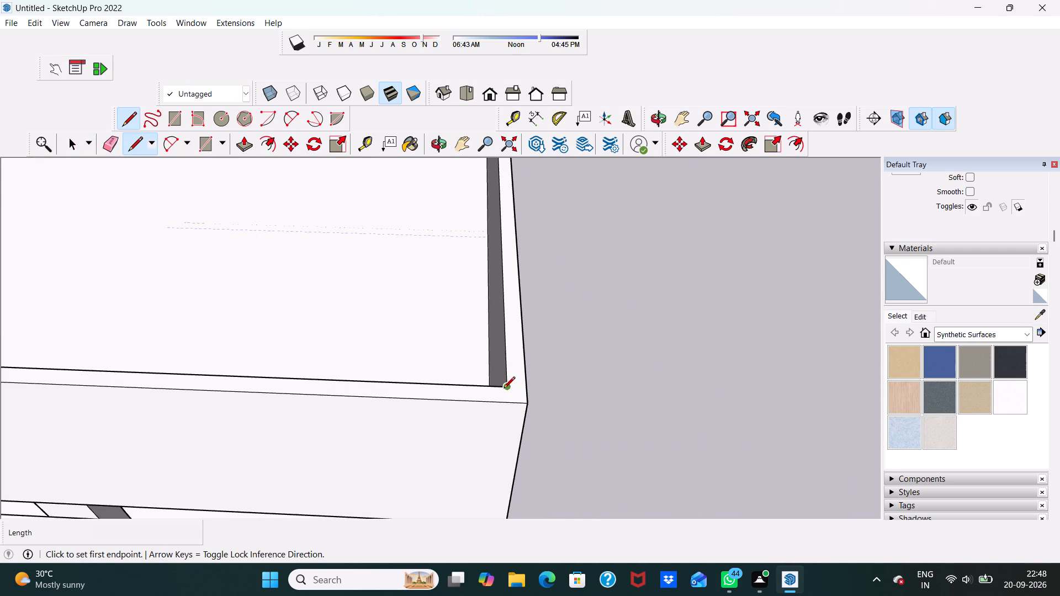
left_click(507, 388)
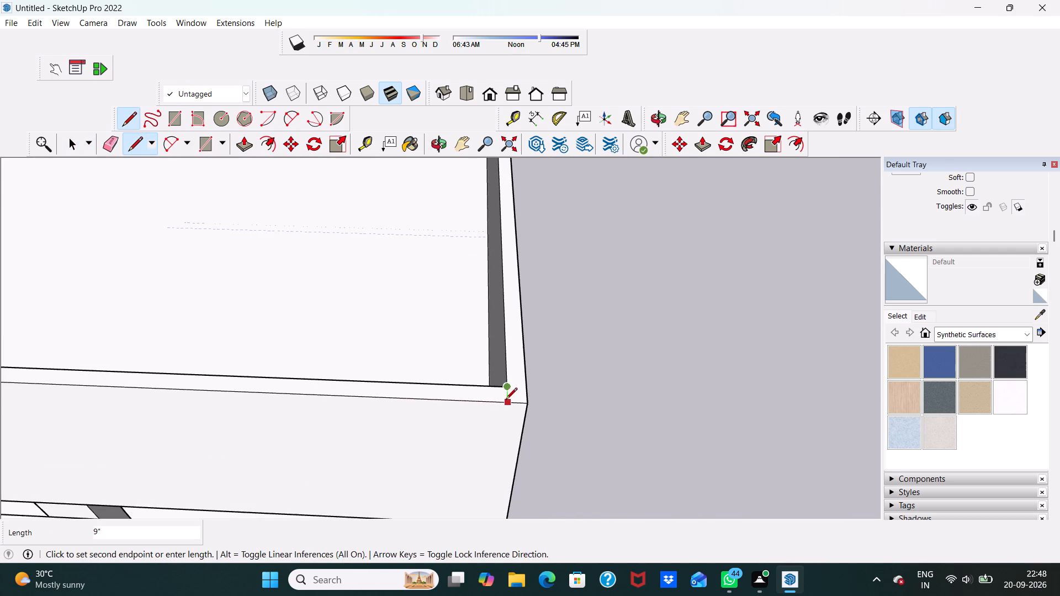
left_click(506, 401)
scroll(522, 366, "down", 6)
key("space")
Push the top face of the walled box's single-column side wall down about 6' 6 11/16".
scroll(417, 381, "up", 4)
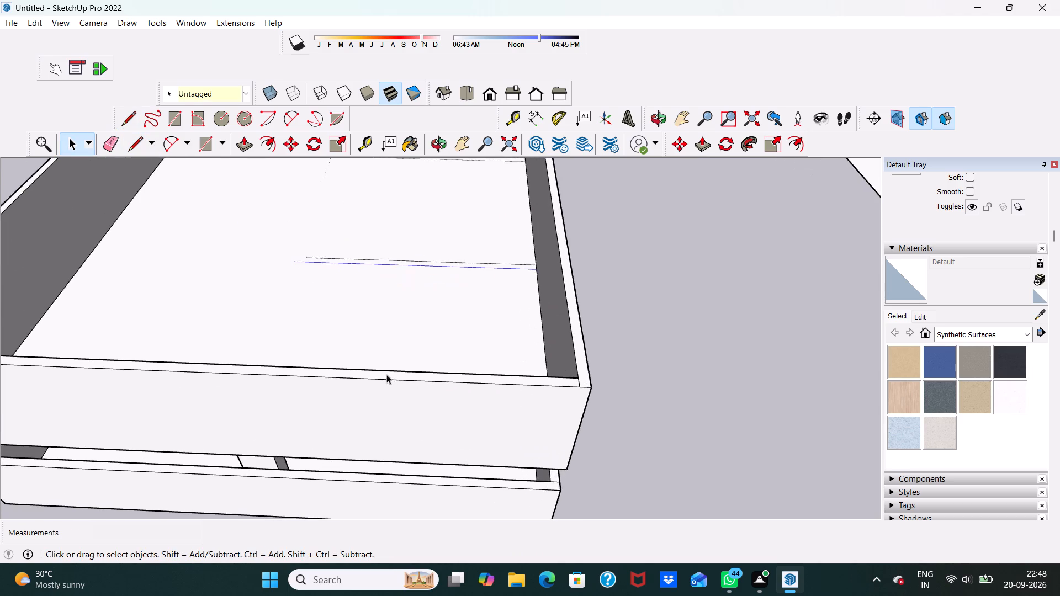
scroll(386, 374, "down", 1)
middle_click_drag(386, 374, 385, 398)
scroll(384, 398, "down", 1)
scroll(379, 395, "up", 1)
scroll(285, 368, "down", 5)
left_click(243, 141)
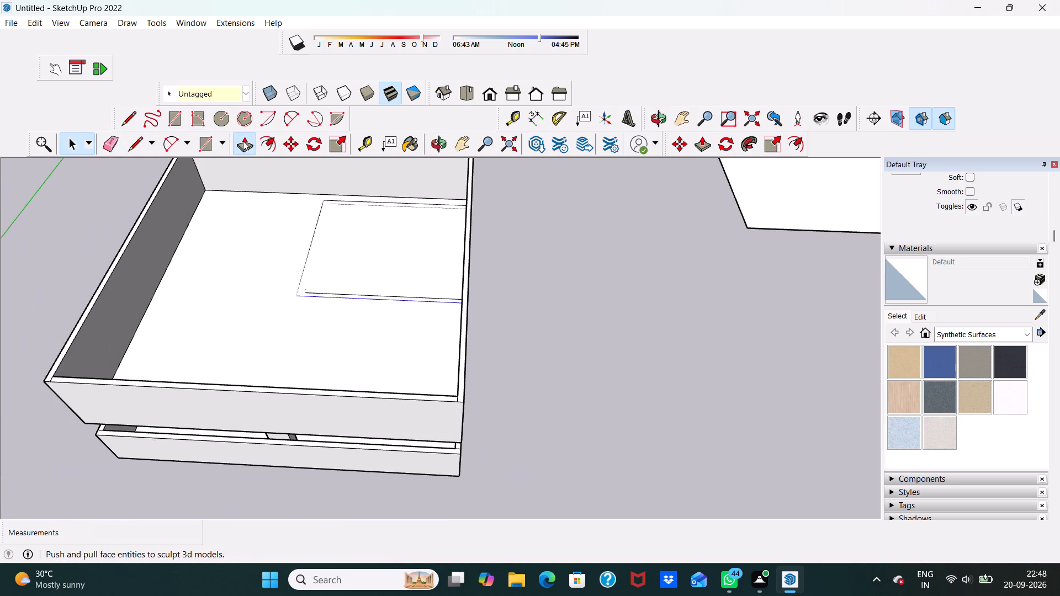
scroll(146, 310, "up", 5)
left_click(101, 416)
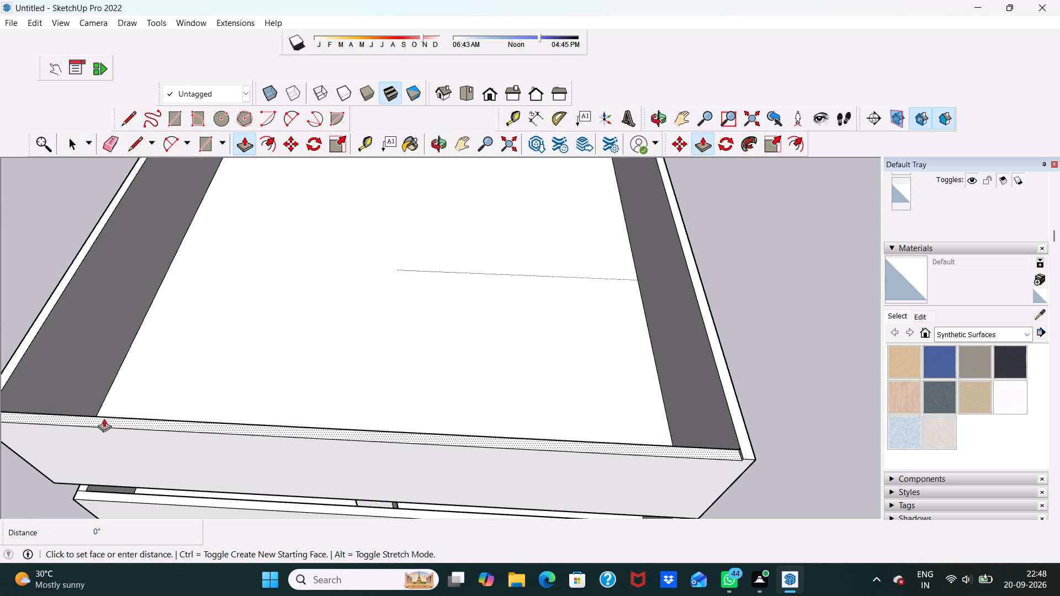
left_click(136, 465)
middle_click_drag(145, 463, 150, 350)
scroll(158, 345, "up", 1)
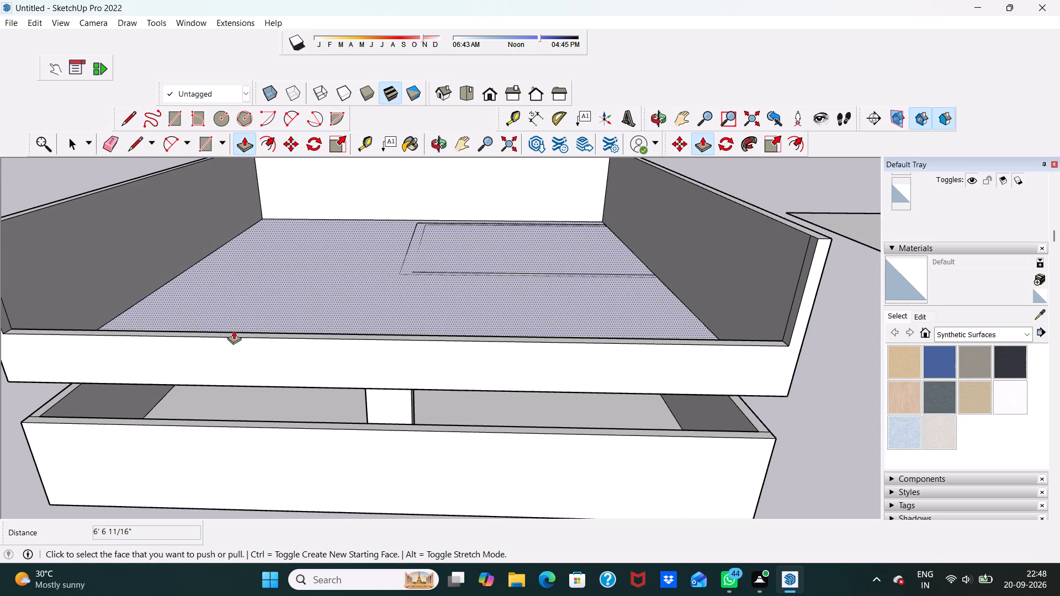
key("space")
Examine the walled box's lowered wall and its ends from the single-column and three-column sides.
scroll(279, 314, "down", 5)
middle_click_drag(341, 319, 324, 288)
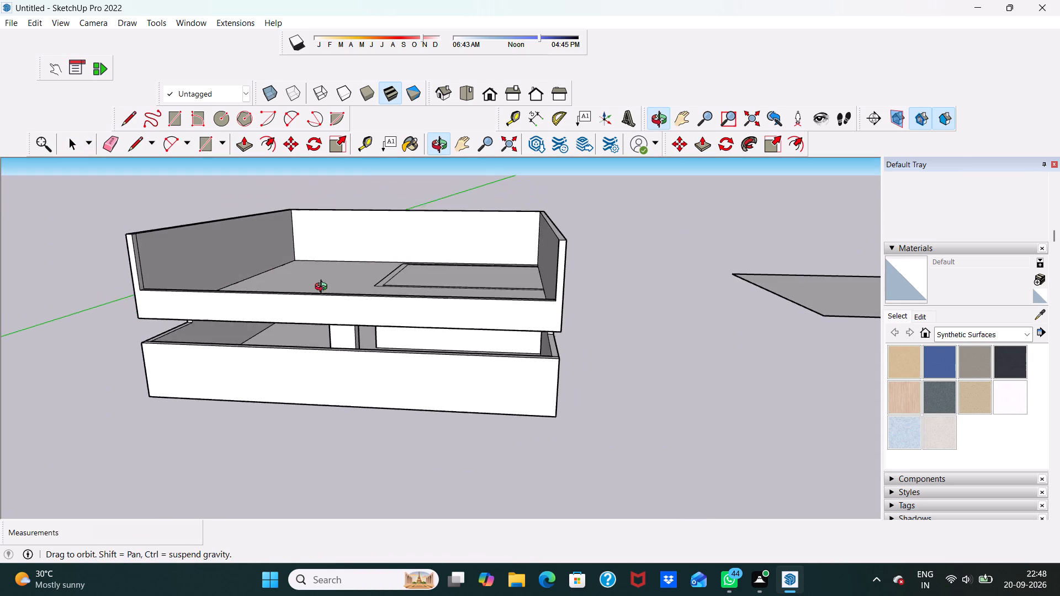
middle_click_drag(324, 288, 326, 290)
scroll(295, 283, "down", 1)
middle_click_drag(295, 283, 399, 274)
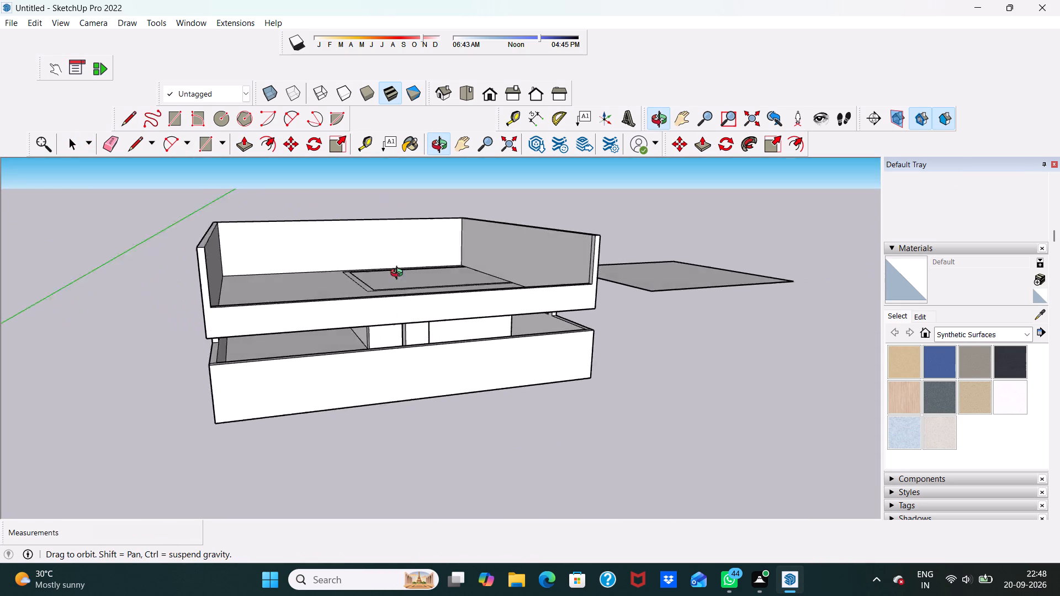
middle_click_drag(399, 274, 416, 276)
scroll(445, 276, "up", 1)
middle_click_drag(291, 273, 422, 294)
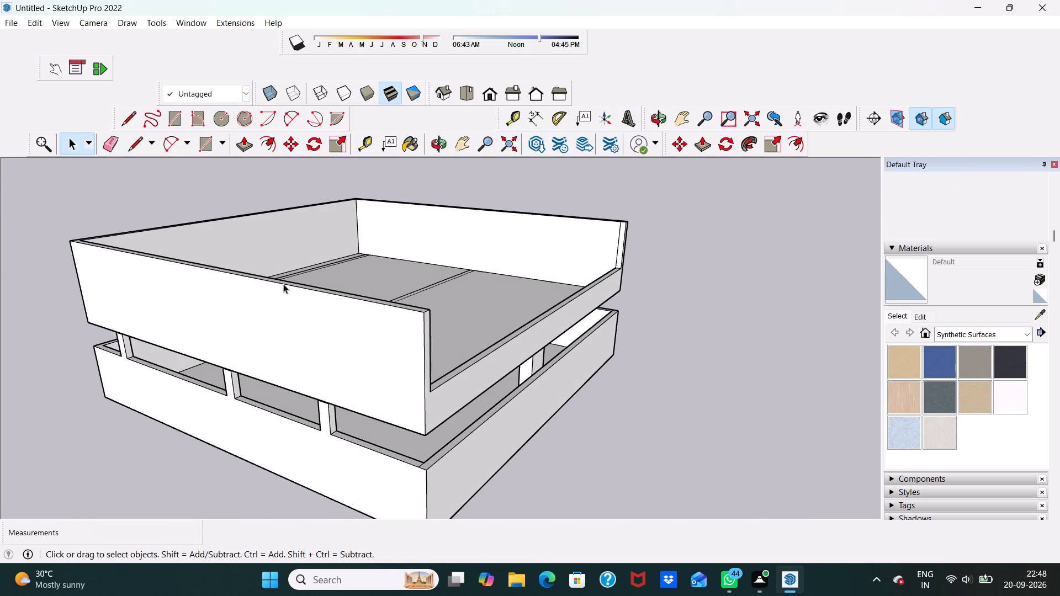
Draw a 9" line across the top of the three-column side's upper wall, at the corner away from the lowered wall.
scroll(283, 284, "down", 2)
middle_click_drag(275, 284, 374, 334)
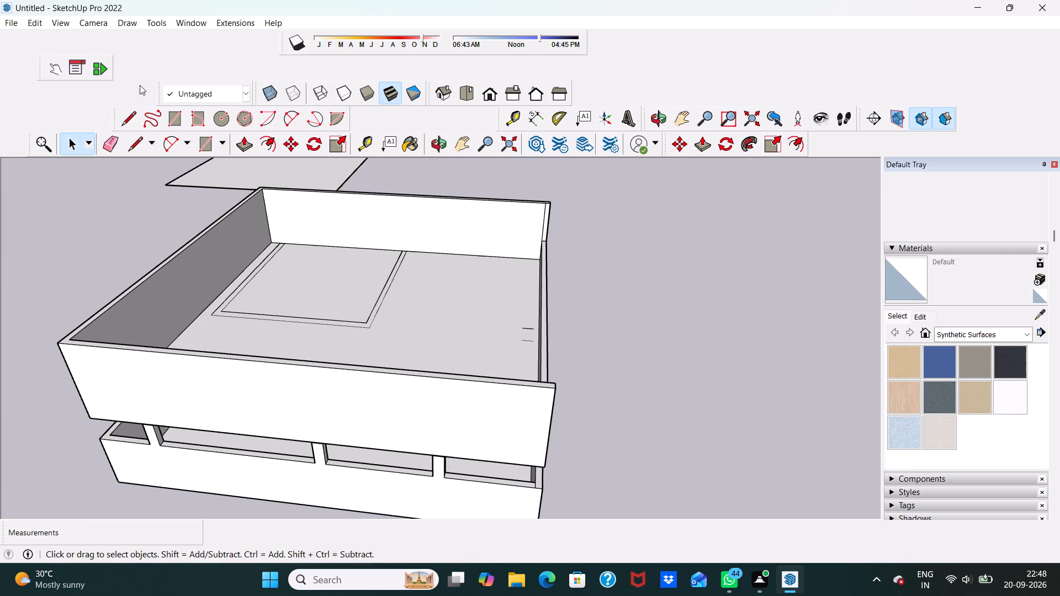
left_click(134, 141)
scroll(102, 278, "up", 4)
scroll(54, 385, "down", 1)
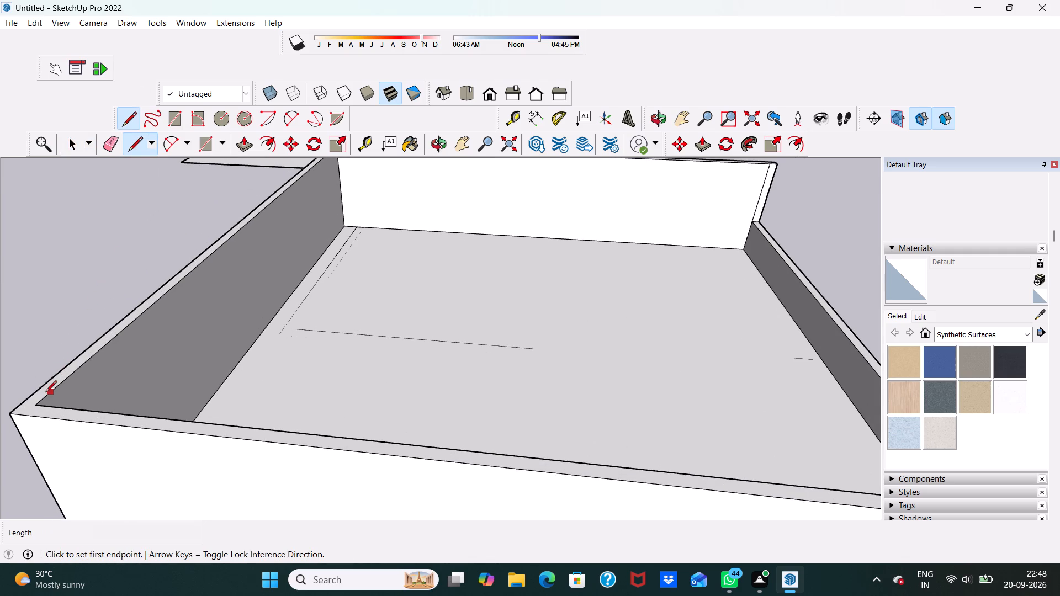
left_click(34, 407)
left_click(29, 414)
scroll(108, 379, "down", 3)
key("space")
Push the top face of the walled box's three-column side wall down 3'.
scroll(198, 380, "down", 6)
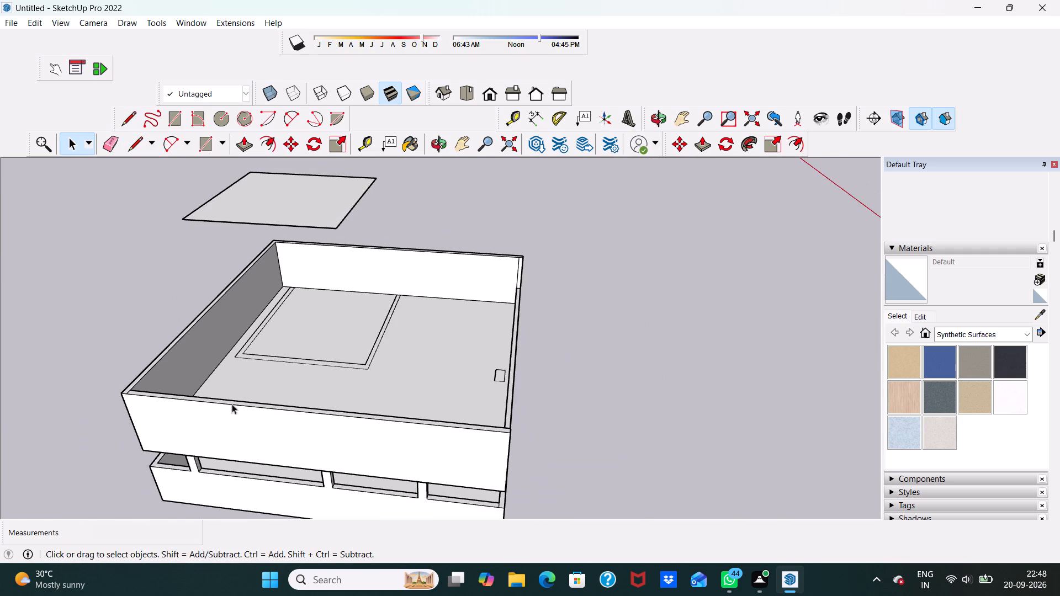
middle_click_drag(232, 404, 227, 457)
scroll(238, 448, "up", 5)
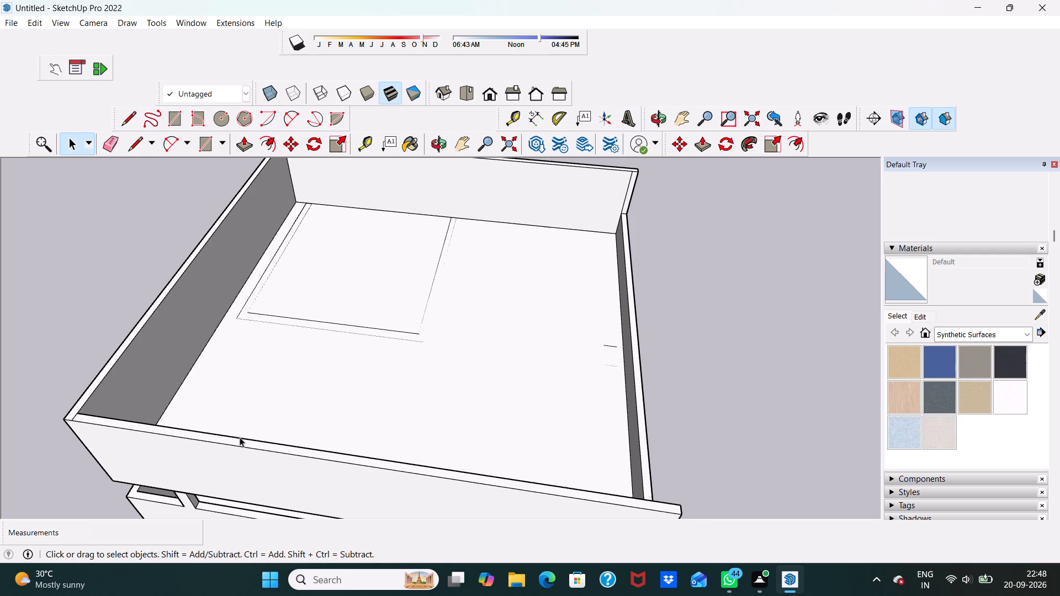
left_click(240, 442)
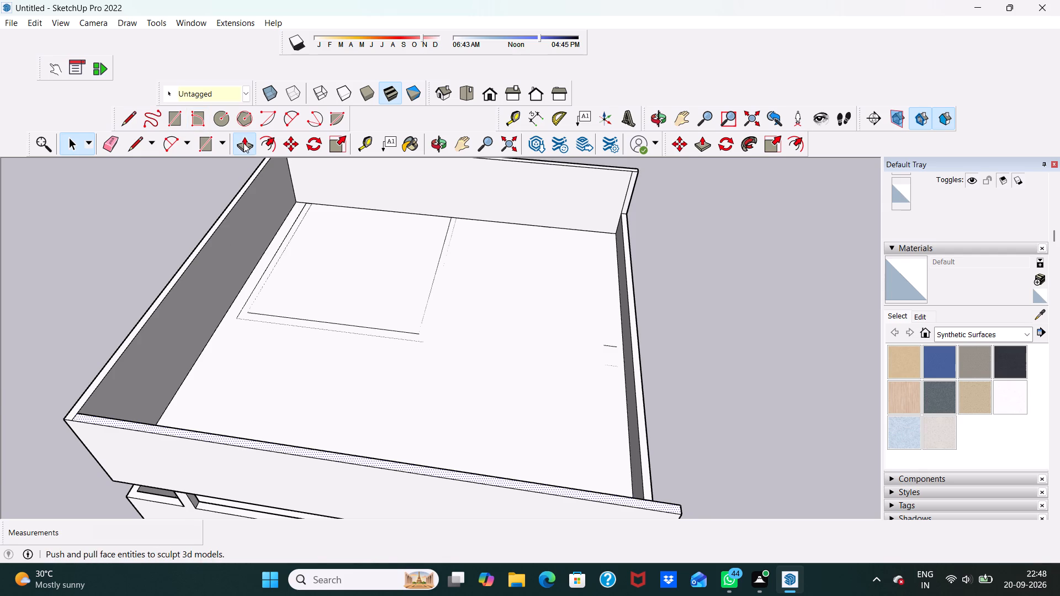
left_click(243, 143)
left_click(188, 427)
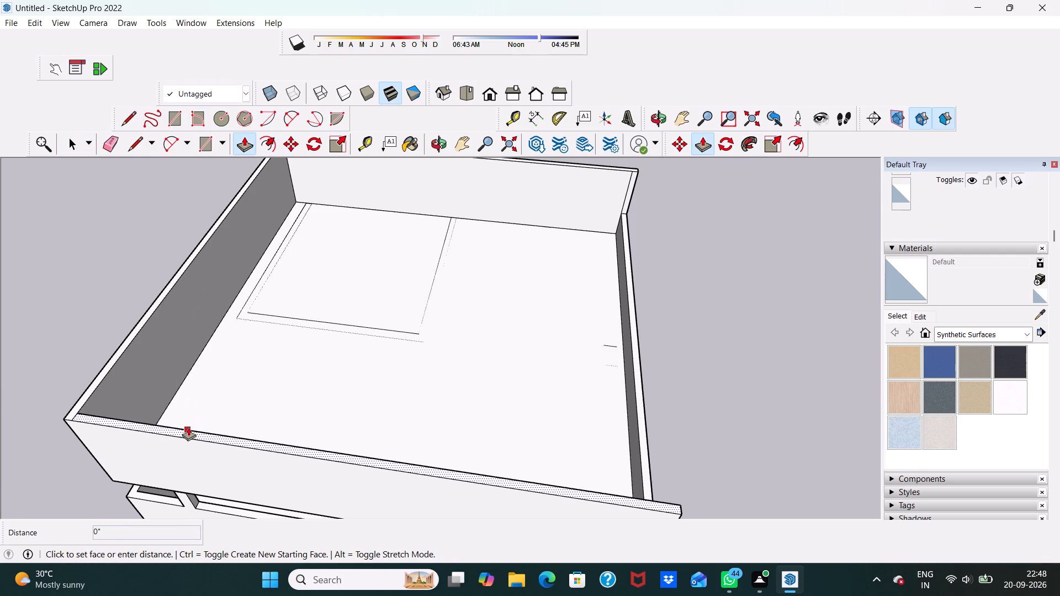
type("3'")
key("Return")
scroll(116, 235, "down", 4)
scroll(264, 315, "down", 1)
middle_click_drag(264, 315, 255, 315)
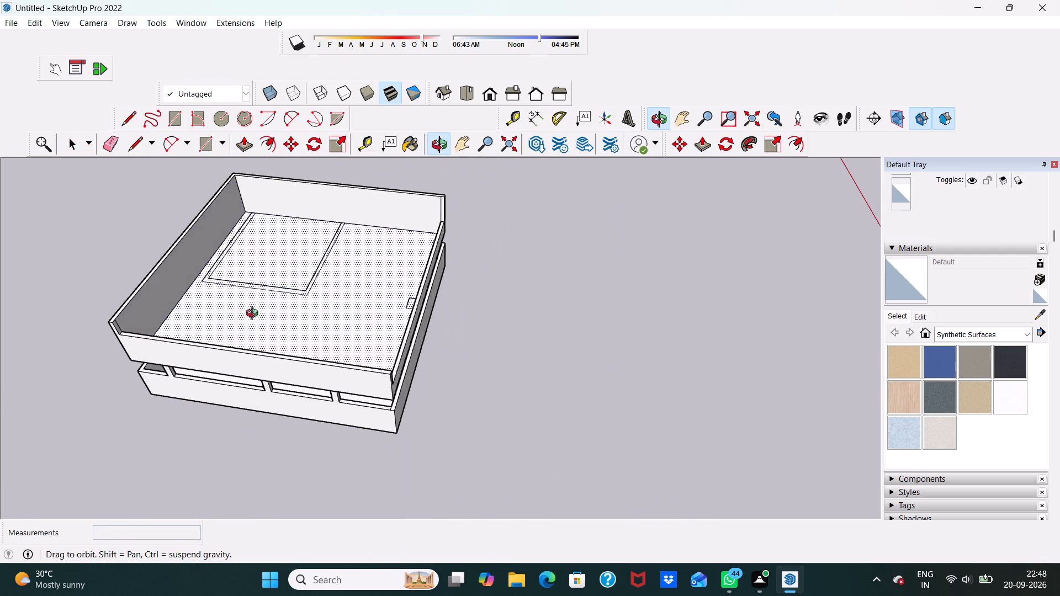
Examine the upper level's floor and lowered walls from the single-column side and around its corners.
middle_click_drag(255, 315, 4, 240)
scroll(145, 255, "down", 5)
middle_click_drag(273, 253, 235, 213)
scroll(328, 200, "up", 6)
scroll(328, 211, "down", 1)
middle_click_drag(327, 210, 251, 220)
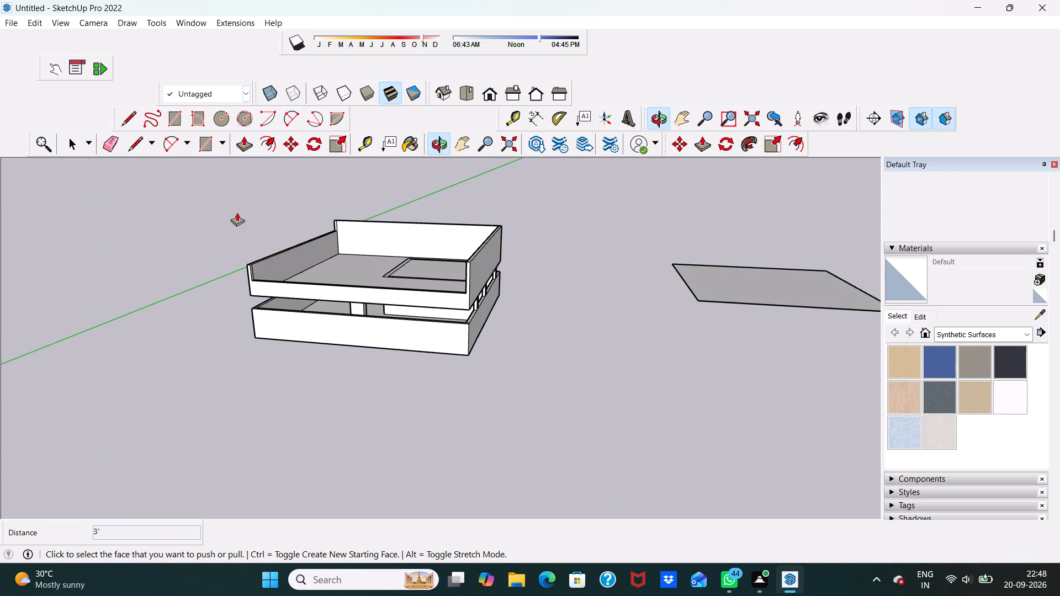
scroll(232, 230, "up", 3)
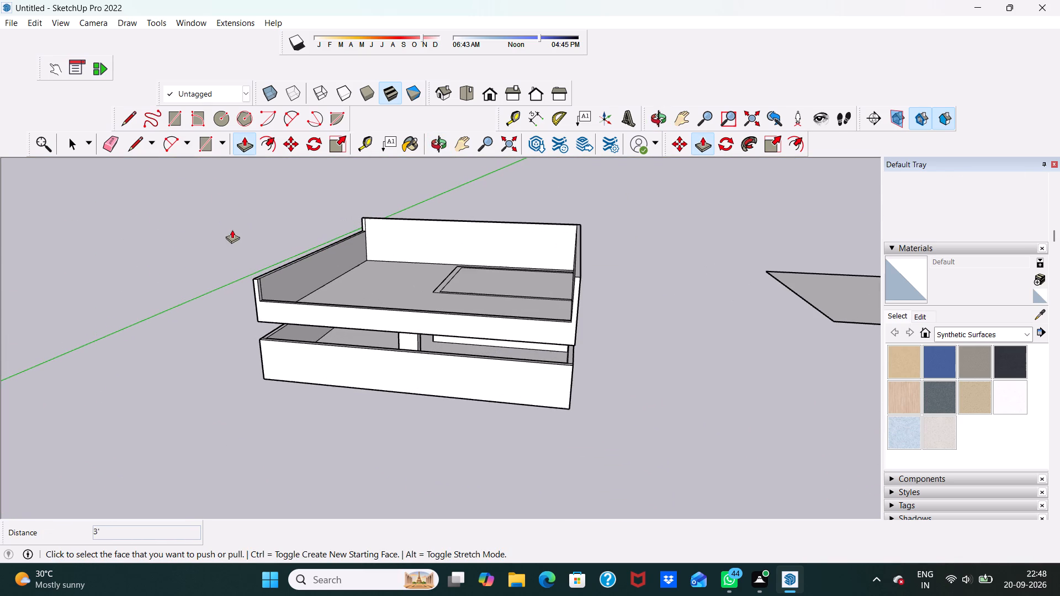
scroll(257, 223, "up", 4)
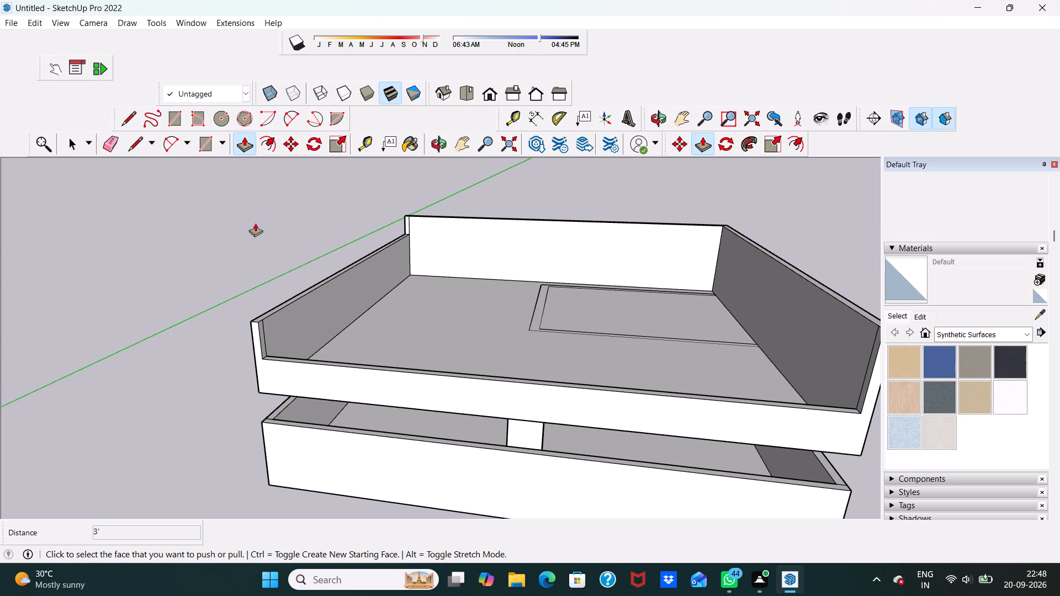
middle_click_drag(255, 223, 219, 184)
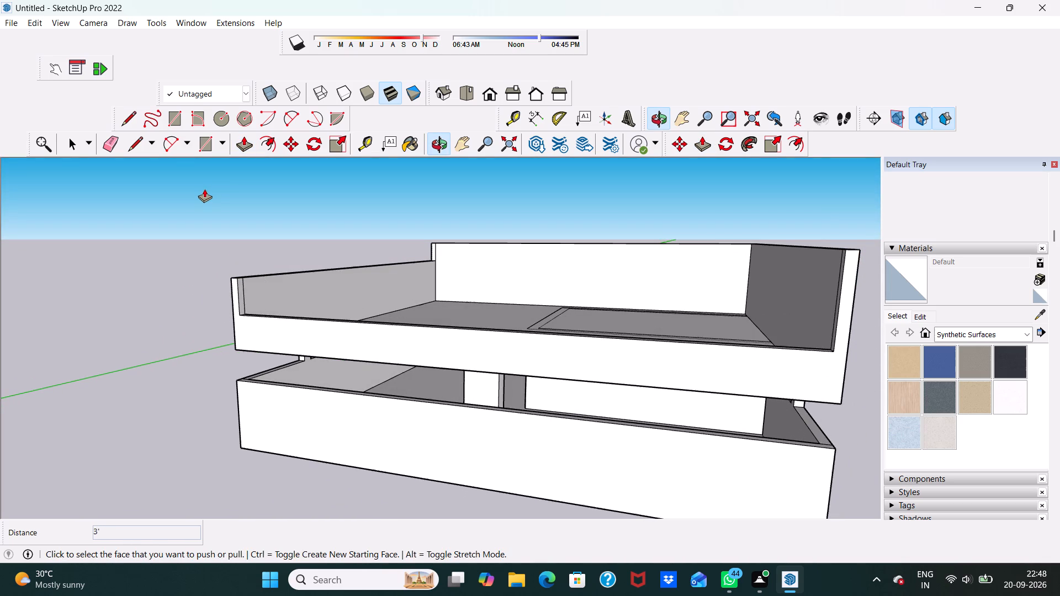
scroll(195, 182, "down", 6)
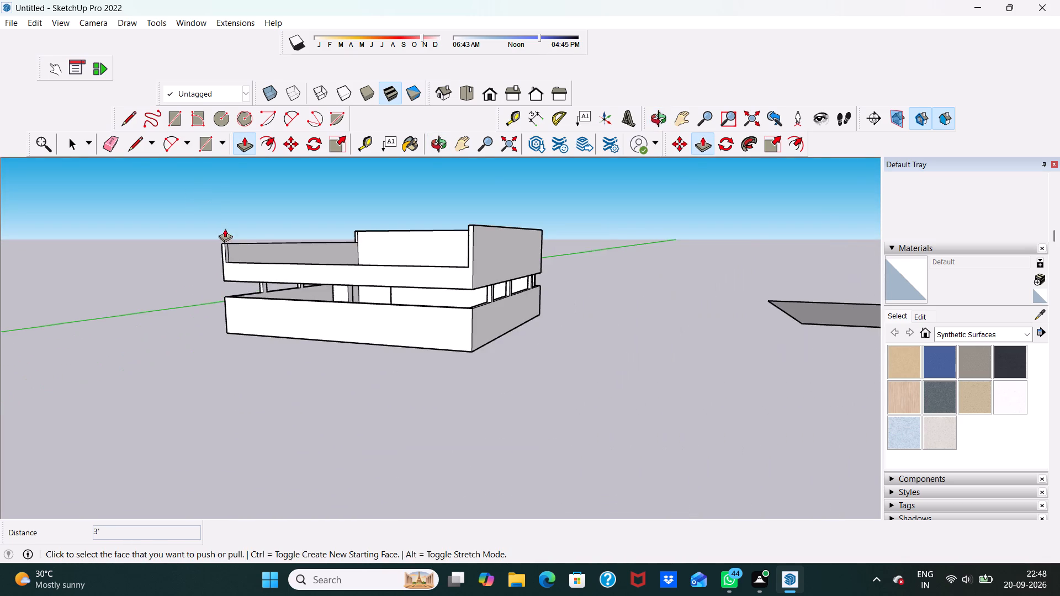
middle_click_drag(225, 228, 308, 285)
key("space")
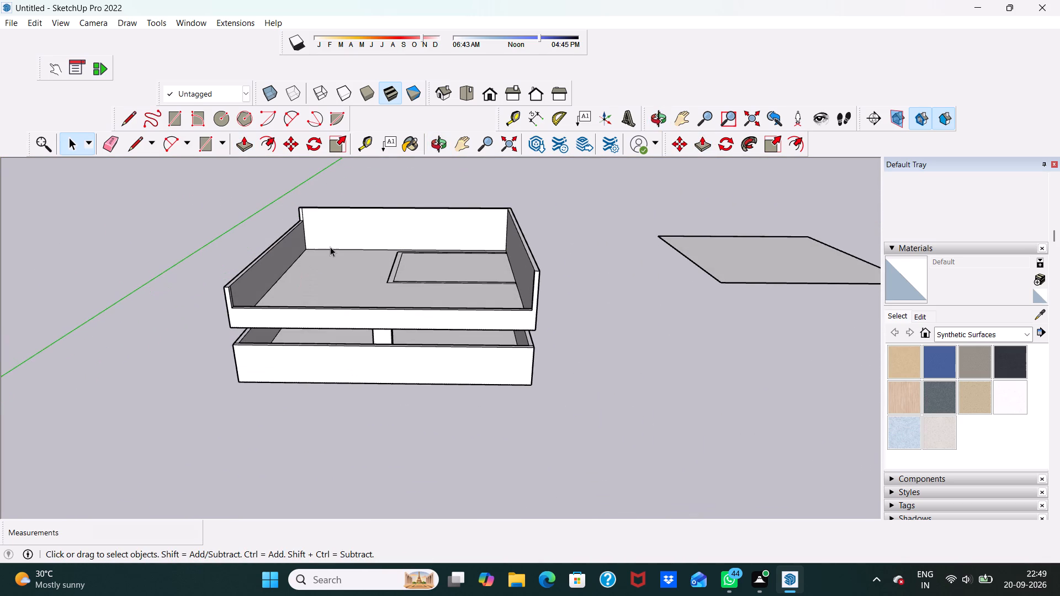
scroll(330, 247, "up", 6)
middle_click_drag(331, 247, 321, 231)
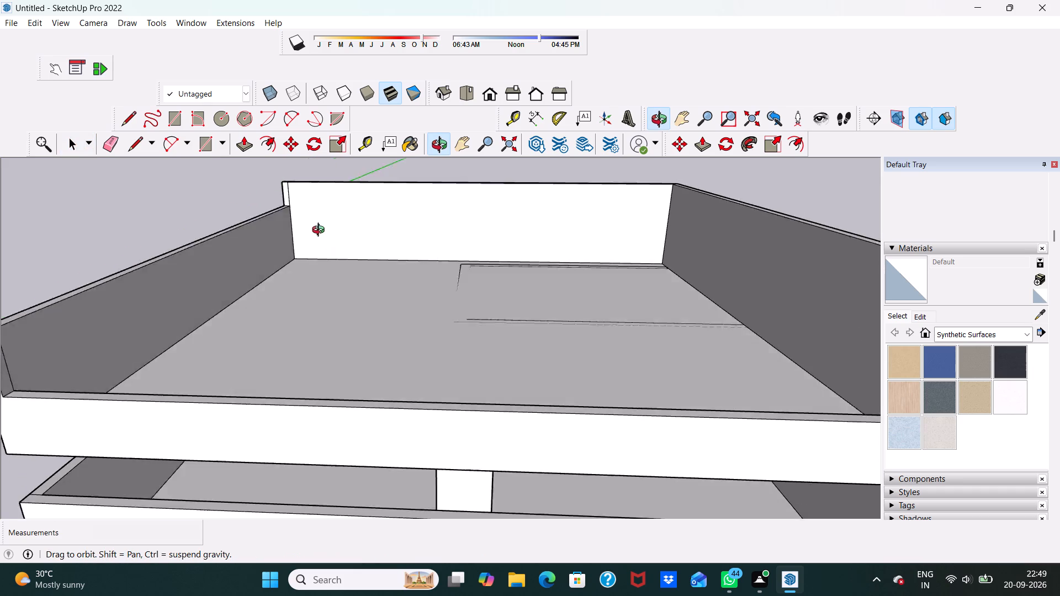
middle_click_drag(321, 231, 293, 231)
scroll(291, 243, "down", 4)
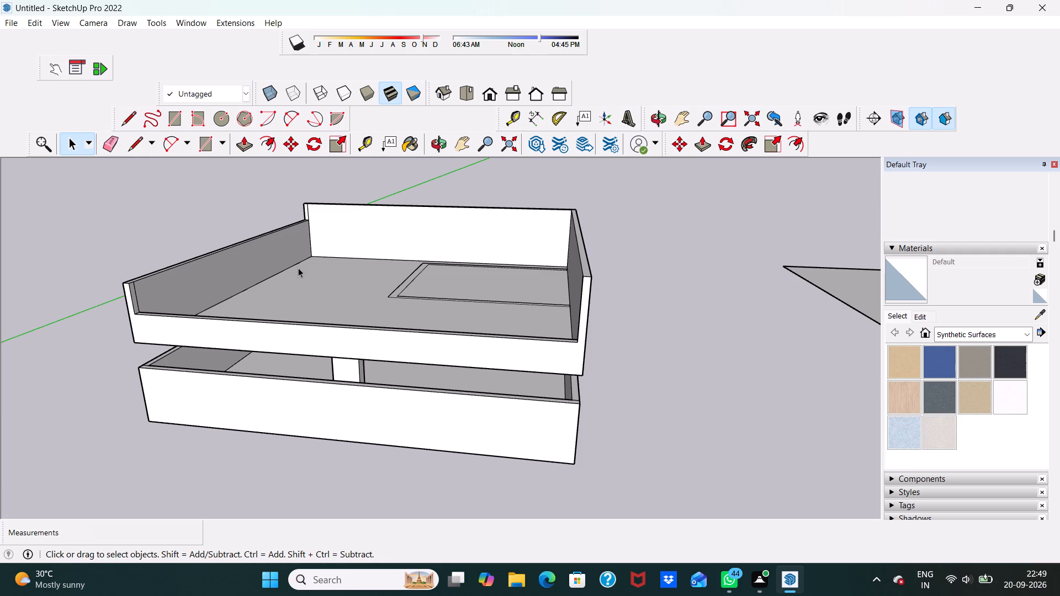
Draw a narrow 48' 6" long rectangle across the upper floor between the two side walls, just beyond the corner room outline.
scroll(298, 268, "down", 1)
middle_click_drag(382, 252, 413, 392)
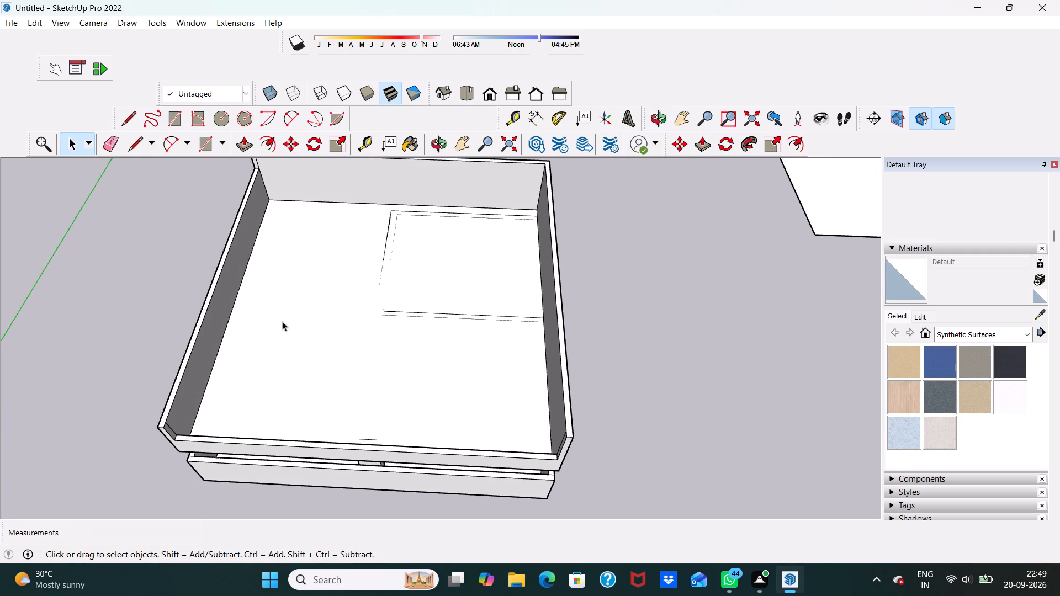
left_click(179, 115)
scroll(234, 209, "down", 3)
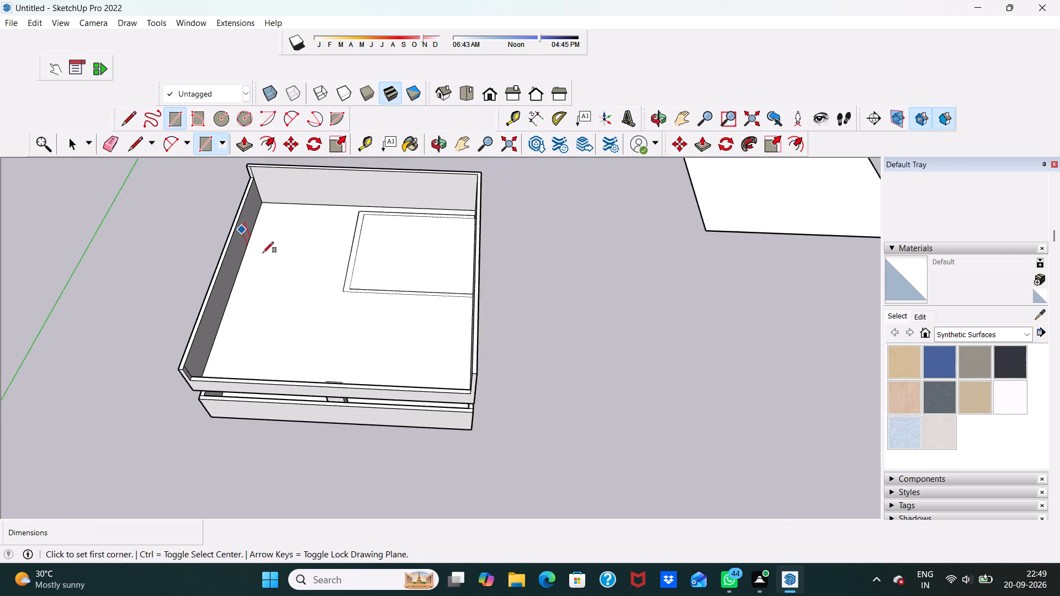
scroll(263, 253, "down", 1)
scroll(256, 265, "up", 9)
left_click(204, 328)
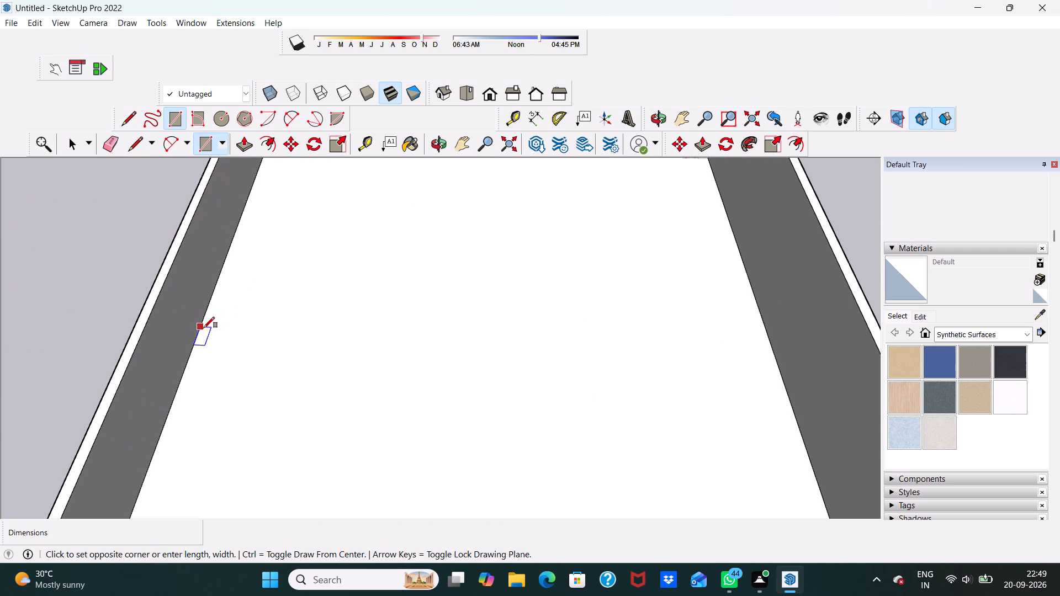
scroll(273, 326, "down", 5)
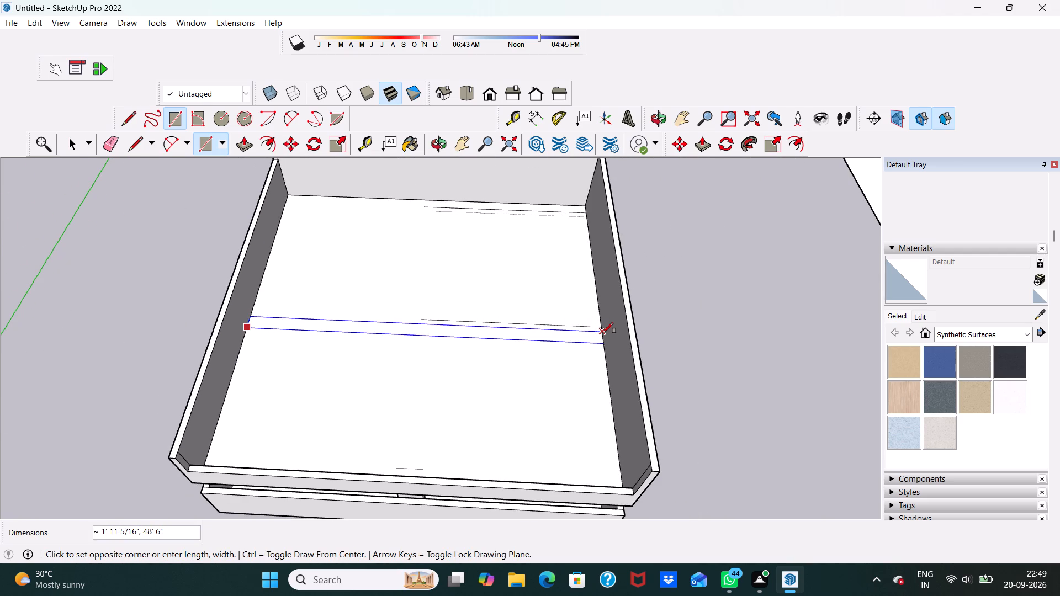
left_click(603, 339)
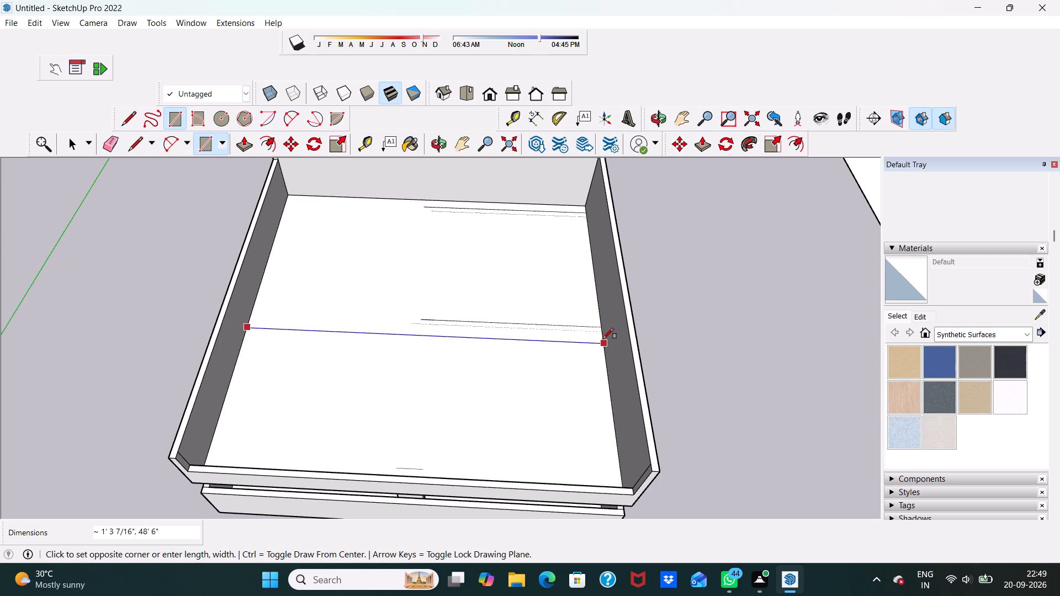
scroll(581, 345, "up", 2)
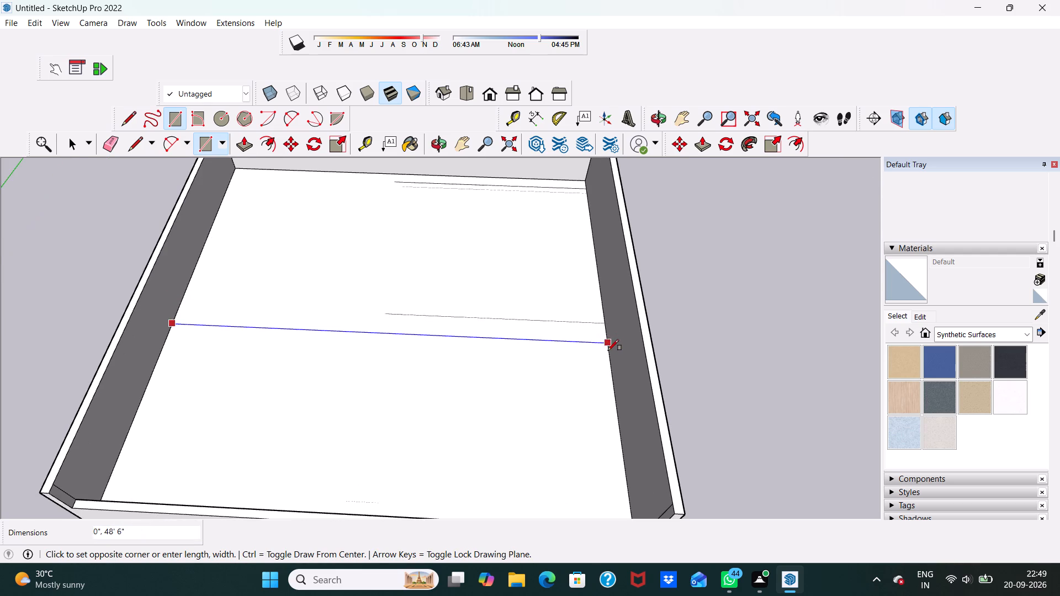
scroll(608, 350, "up", 3)
left_click(607, 352)
scroll(547, 317, "down", 3)
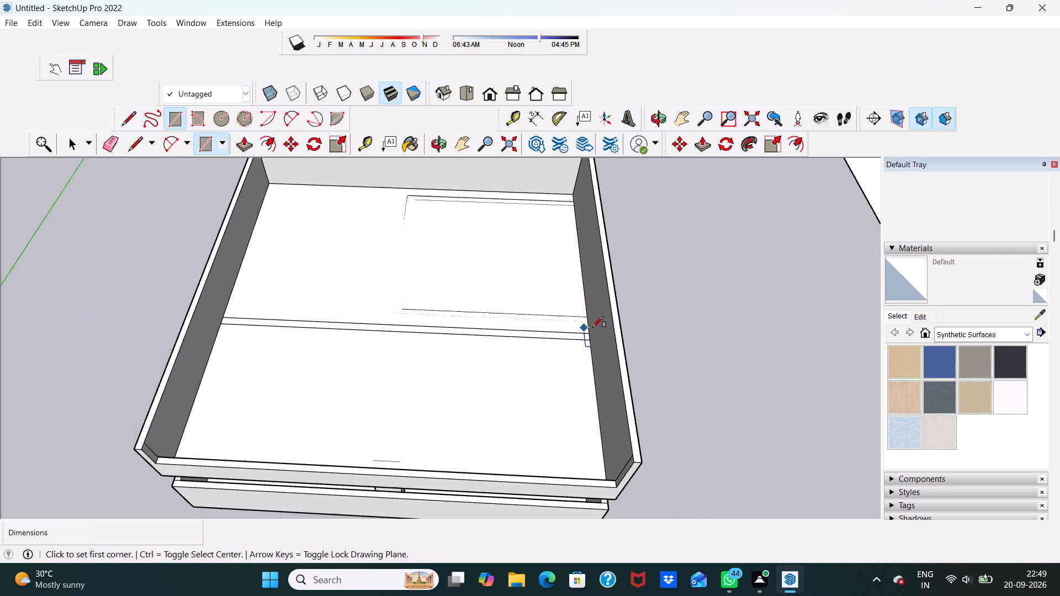
scroll(592, 327, "down", 7)
key("space")
Pull the narrow floor strip up 10' as a cross wall between the two side walls.
scroll(353, 297, "up", 2)
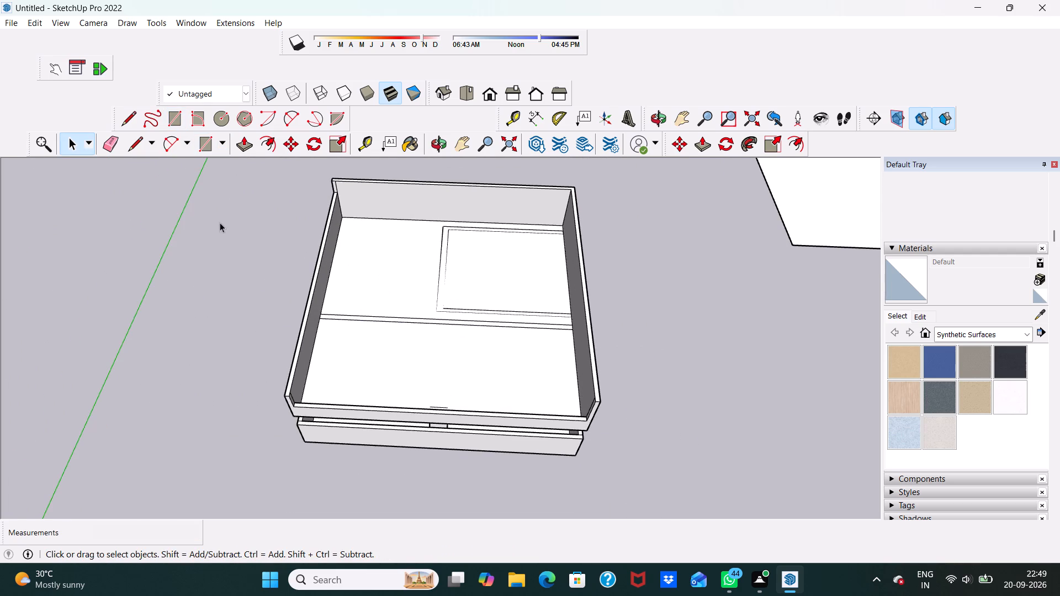
left_click(241, 139)
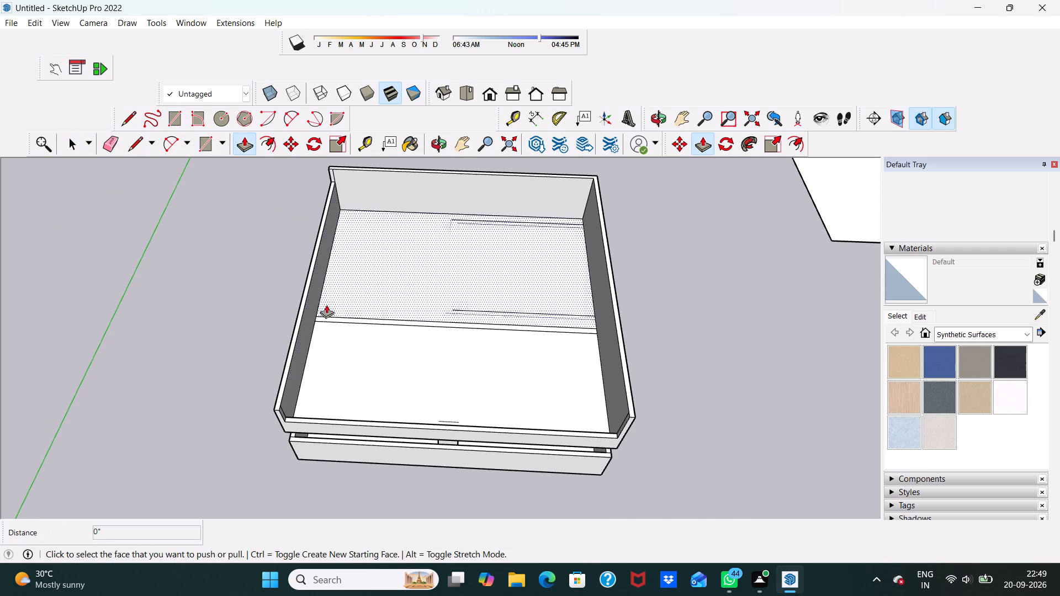
scroll(331, 312, "down", 1)
scroll(311, 315, "up", 6)
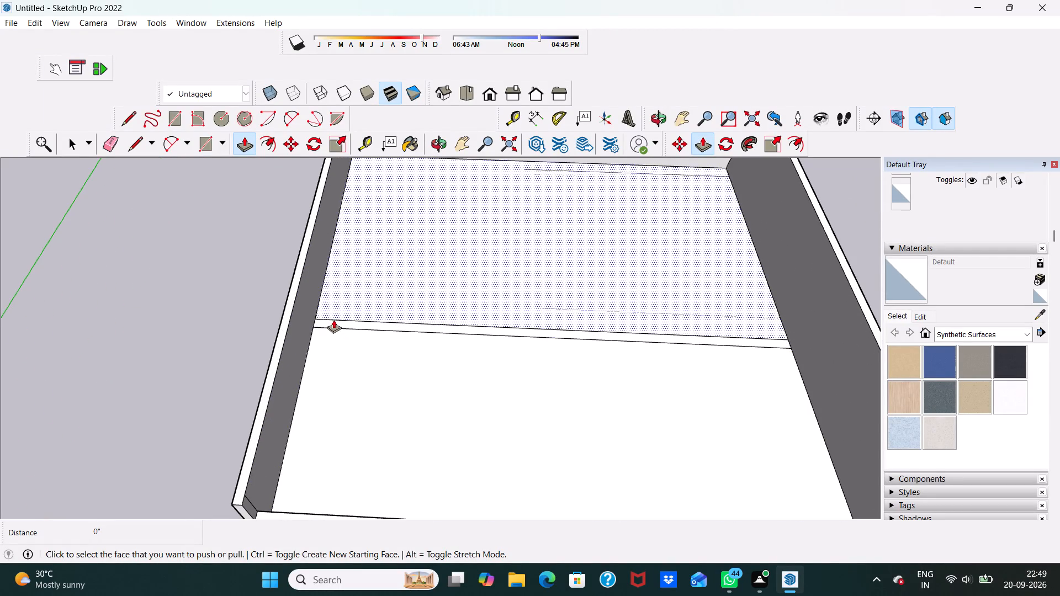
left_click(333, 323)
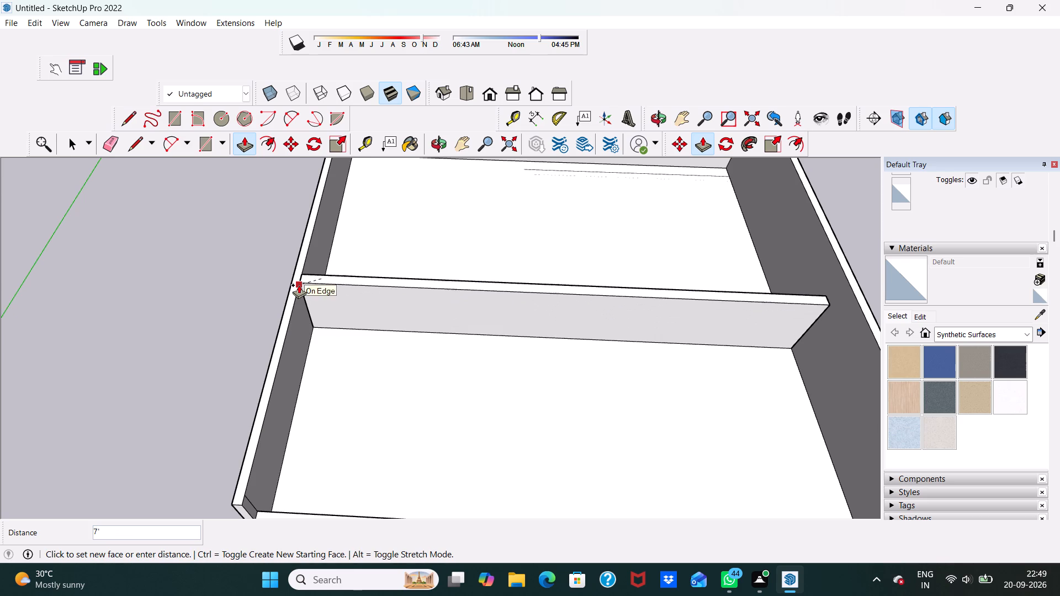
type("10'")
key("Return")
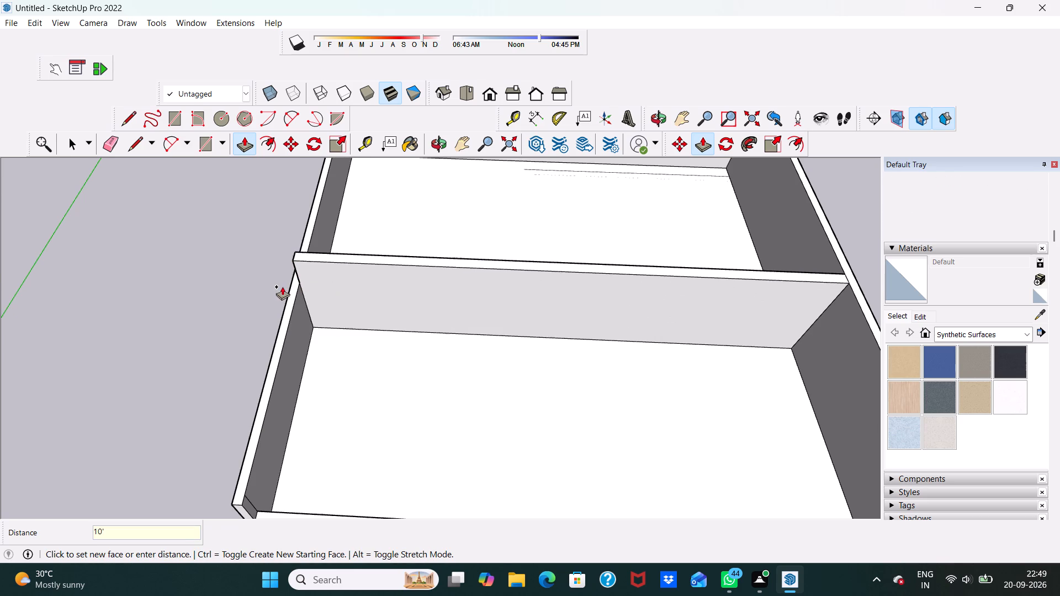
Draw a 9" line across the top of the three-column side's lowered wall, level with the cross wall's outer face.
scroll(282, 286, "up", 6)
middle_click_drag(287, 284, 386, 270)
scroll(399, 280, "up", 3)
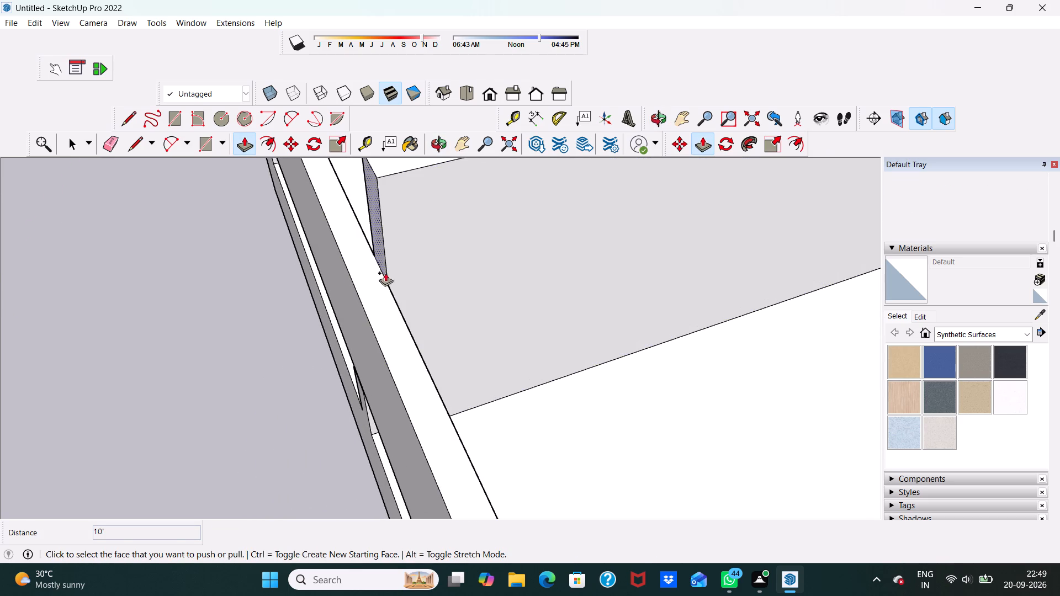
key("space")
scroll(380, 273, "up", 5)
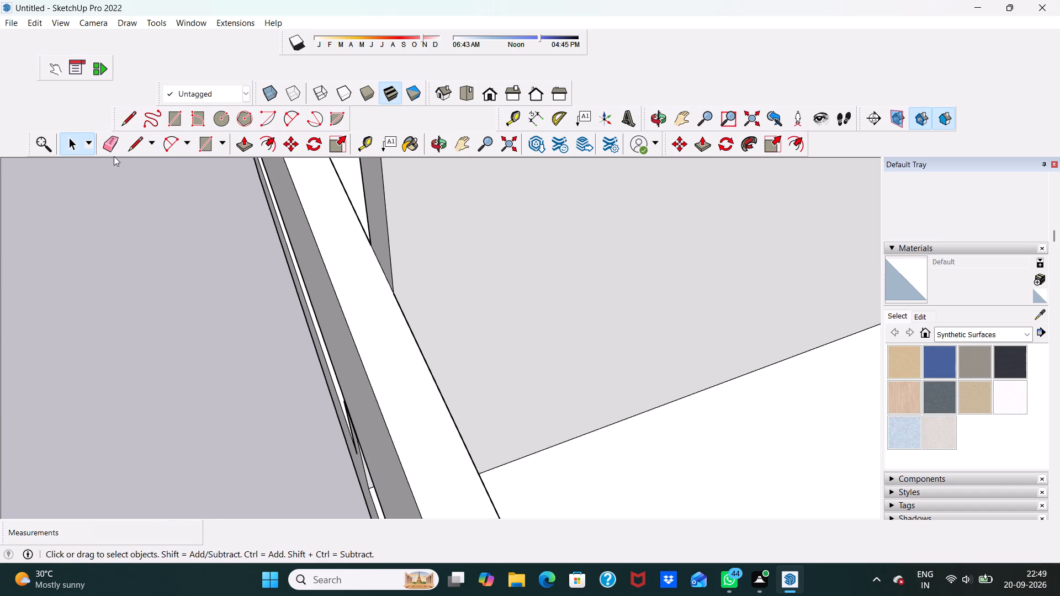
scroll(136, 157, "down", 1)
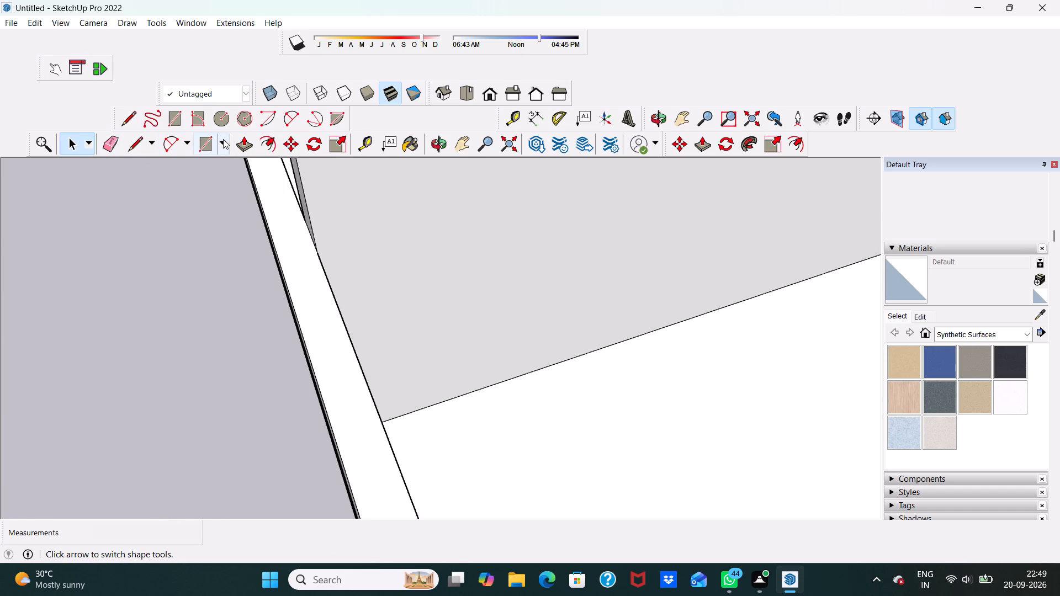
scroll(223, 139, "up", 7)
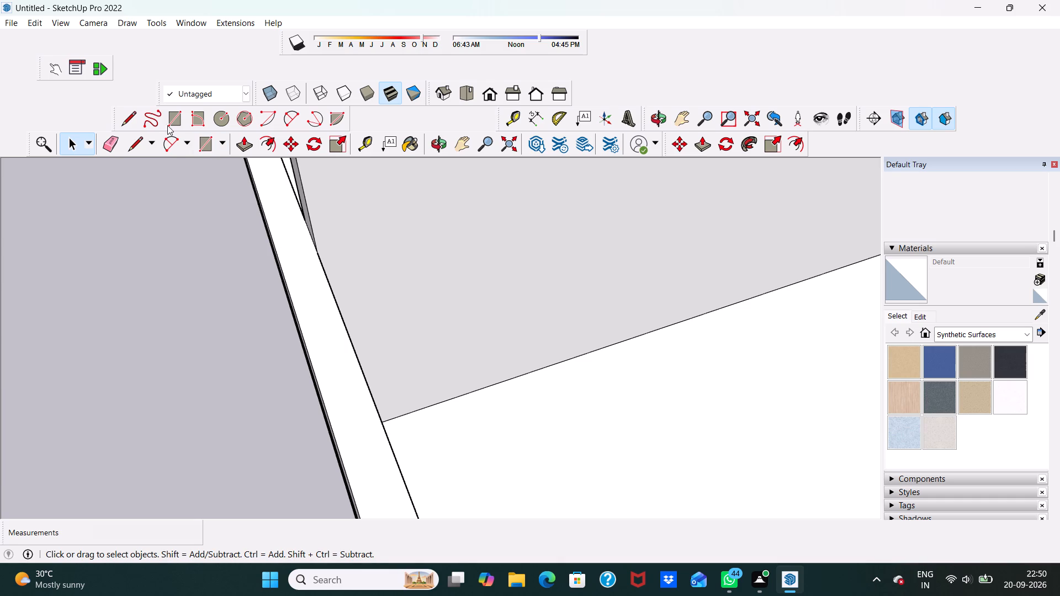
left_click(132, 141)
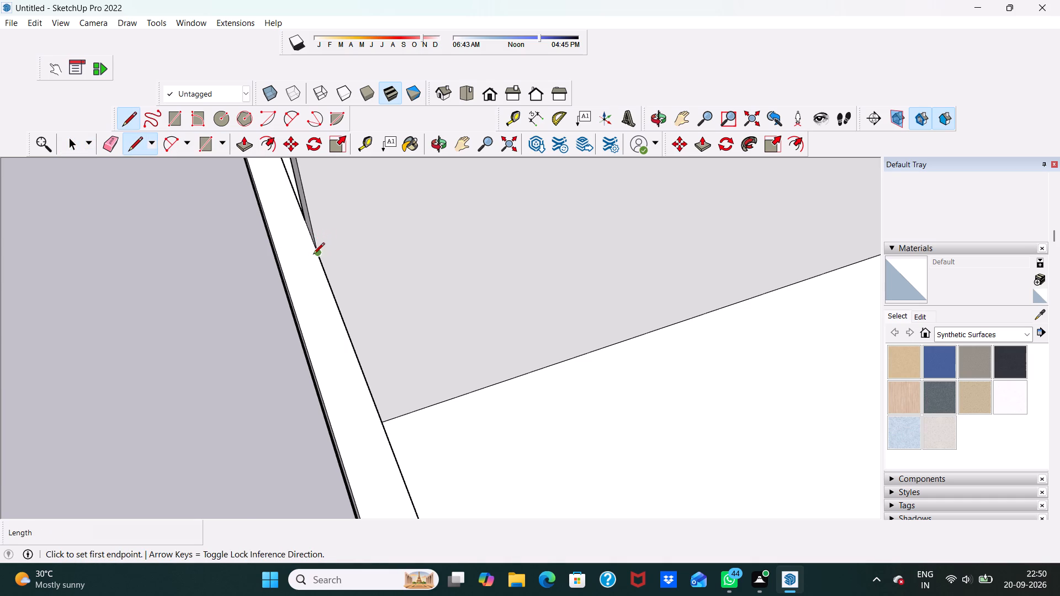
scroll(315, 251, "up", 8)
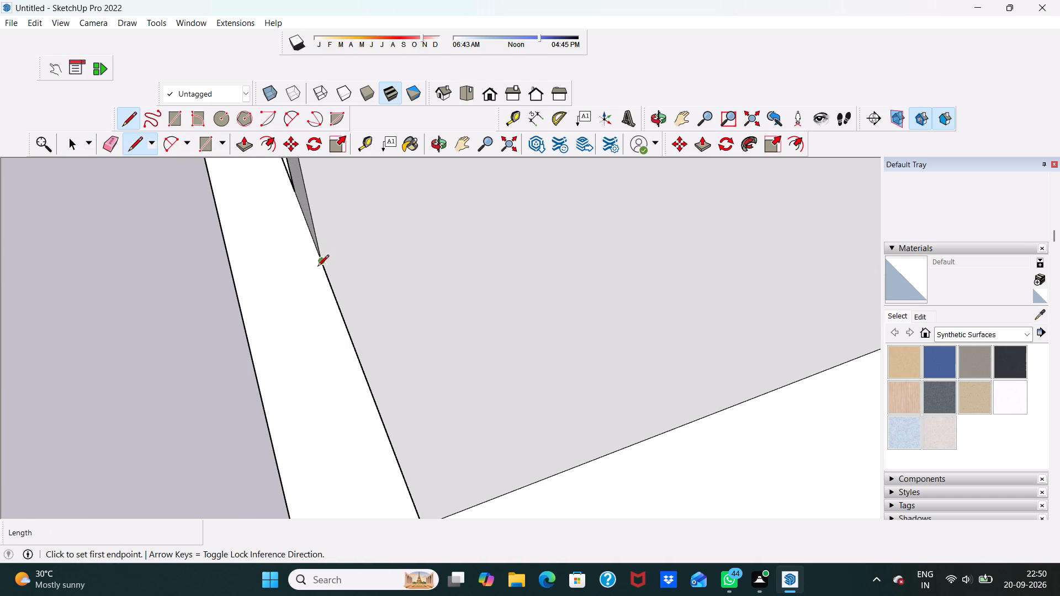
left_click(322, 261)
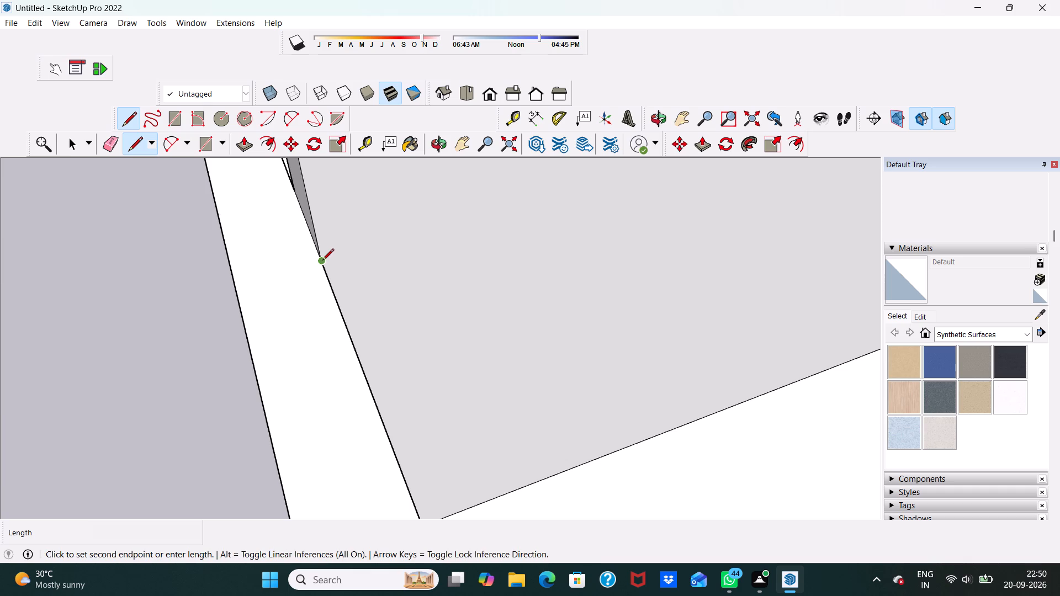
left_click(236, 285)
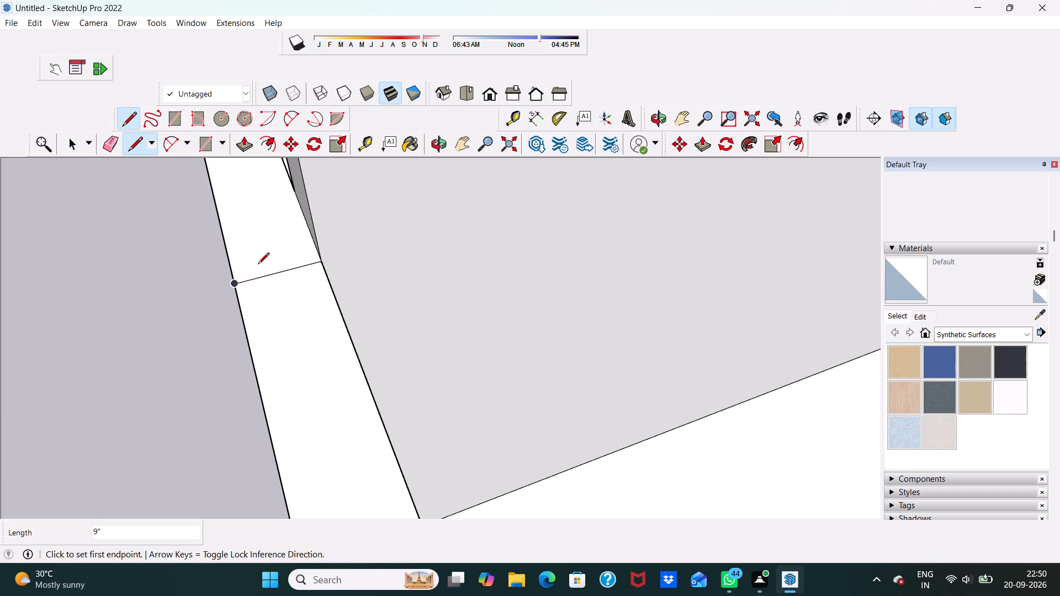
scroll(261, 266, "down", 4)
key("space")
Pull up by 3' the top of the three-column side wall on the corner room's side of the 9" line.
left_click(268, 240)
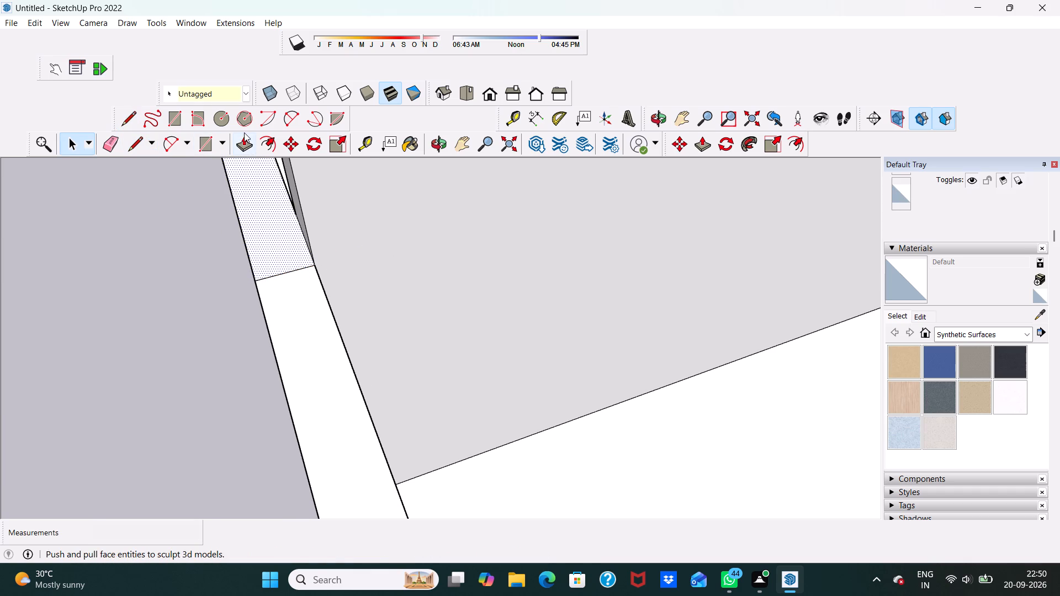
left_click(246, 141)
left_click(271, 222)
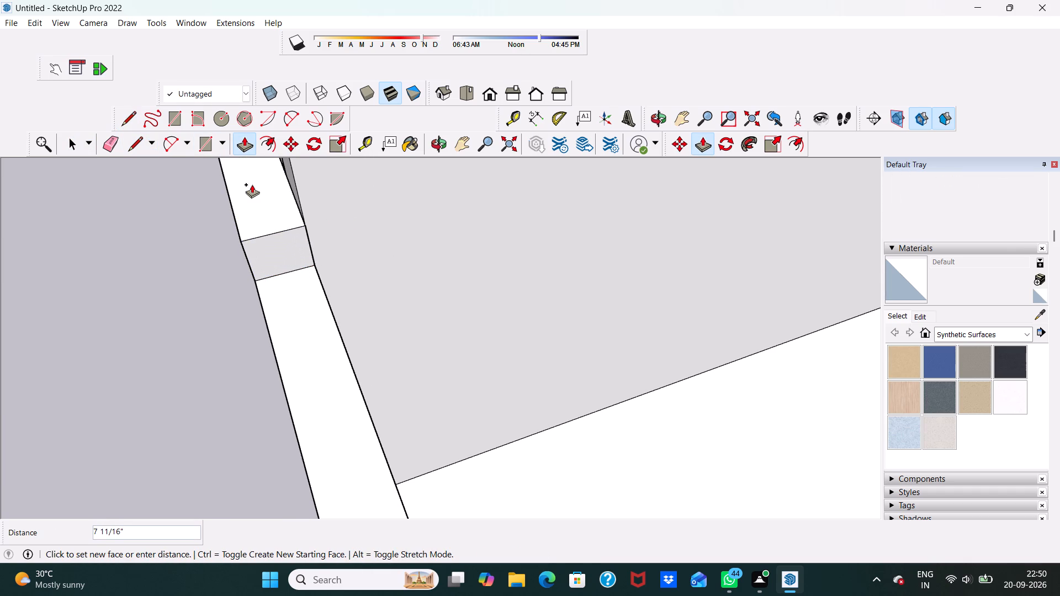
type("3'")
key("Return")
Erase the vertical edge between the raised side wall's end and the cross wall's outer face.
scroll(195, 226, "down", 9)
scroll(231, 241, "up", 1)
scroll(232, 248, "down", 4)
middle_click_drag(248, 263, 163, 184)
scroll(241, 194, "down", 4)
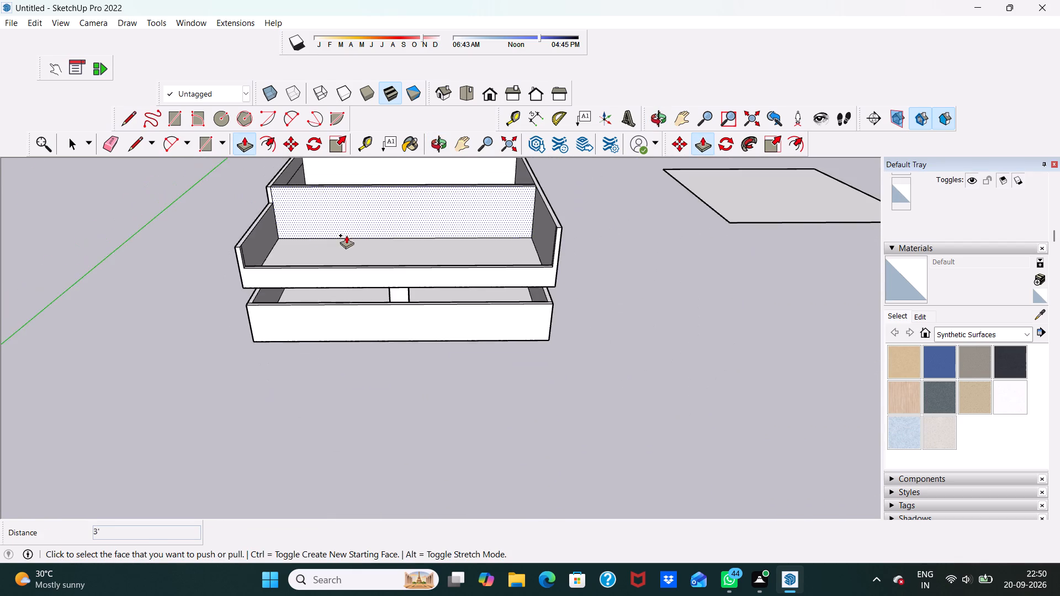
middle_click_drag(346, 235, 337, 194)
scroll(337, 194, "up", 5)
scroll(293, 206, "up", 2)
key("space")
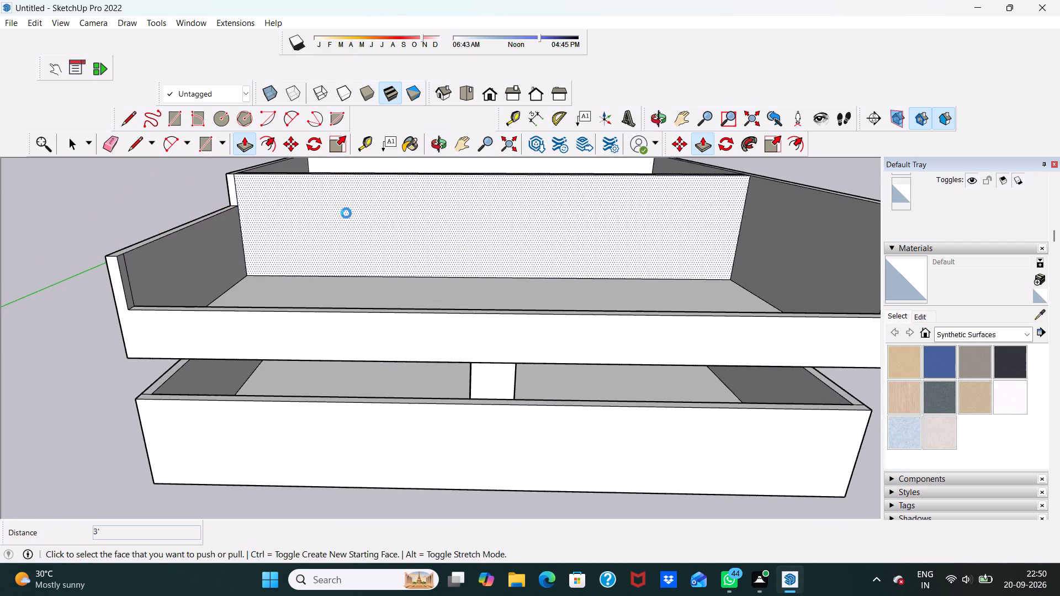
scroll(248, 198, "up", 5)
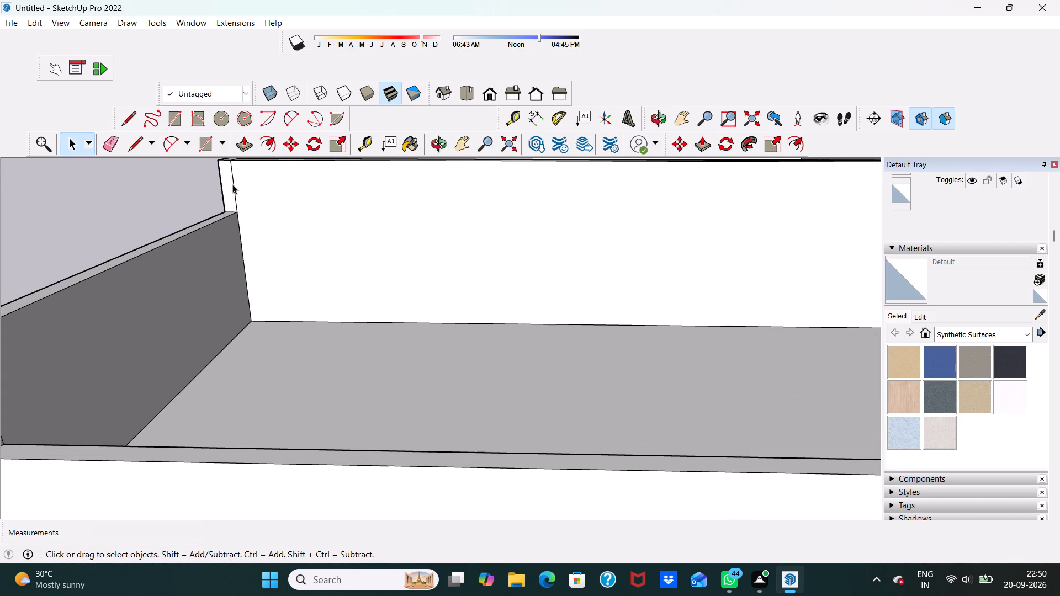
left_click(110, 141)
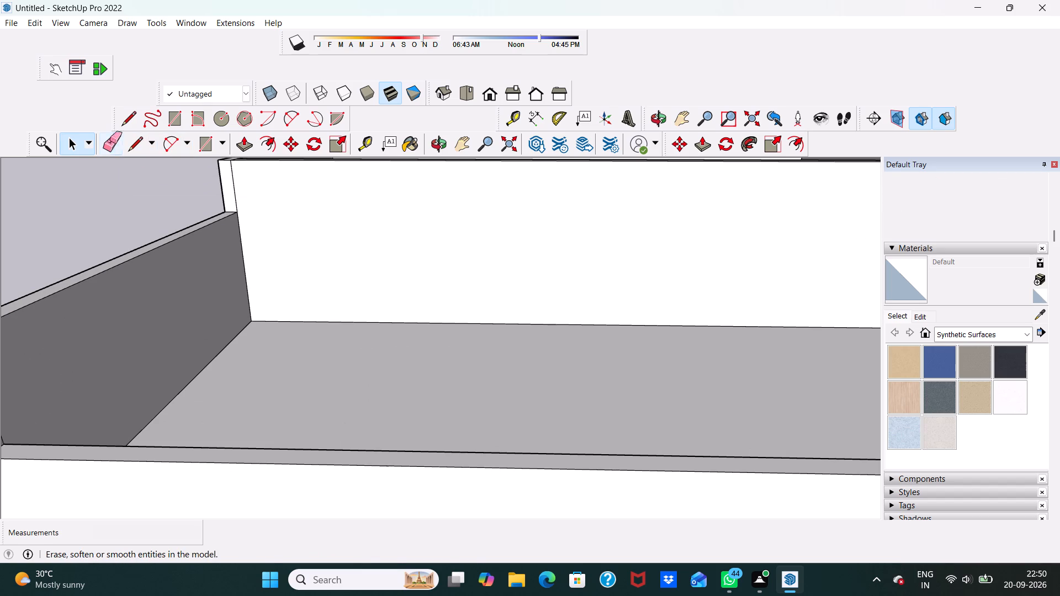
scroll(240, 181, "up", 4)
left_click(231, 189)
scroll(240, 210, "down", 6)
middle_click_drag(311, 236, 314, 237)
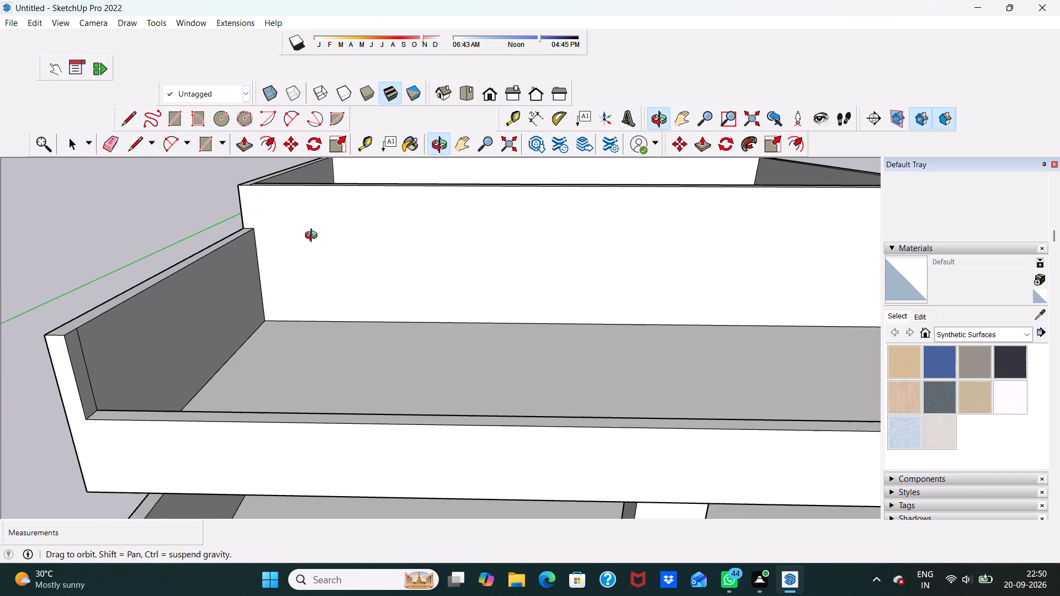
Erase the horizontal seam line on the raised side wall's inner face, on the corner room's side of the cross wall.
middle_click_drag(314, 237, 274, 324)
scroll(267, 309, "up", 1)
scroll(255, 265, "down", 6)
middle_click_drag(297, 223, 264, 257)
scroll(258, 244, "up", 4)
scroll(296, 210, "up", 5)
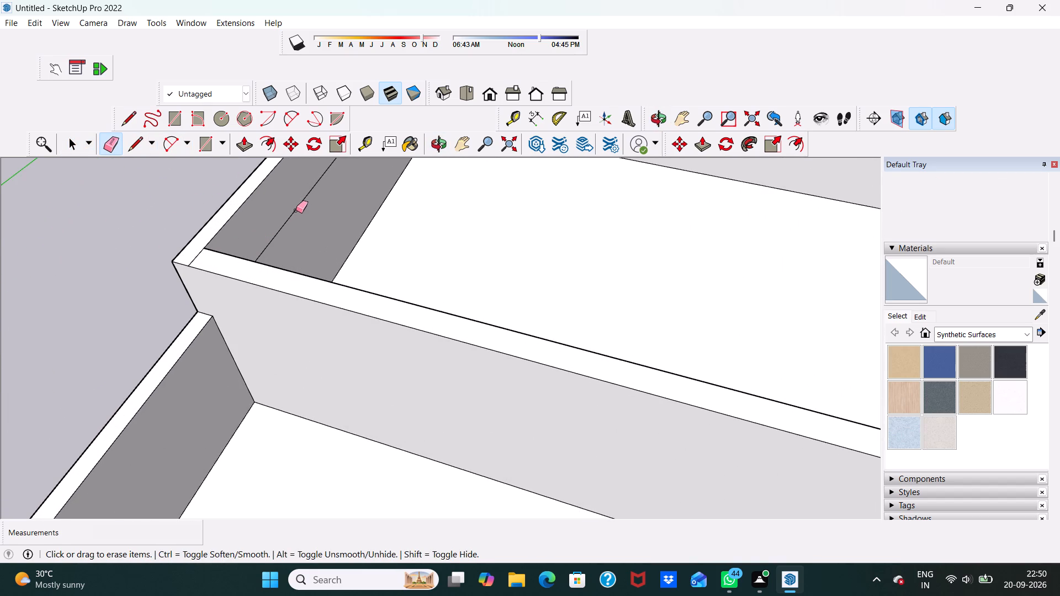
left_click(296, 210)
Examine the upper-level cross wall, floor areas and parapets from several angles.
middle_click_drag(324, 214, 0, 222)
scroll(330, 241, "down", 1)
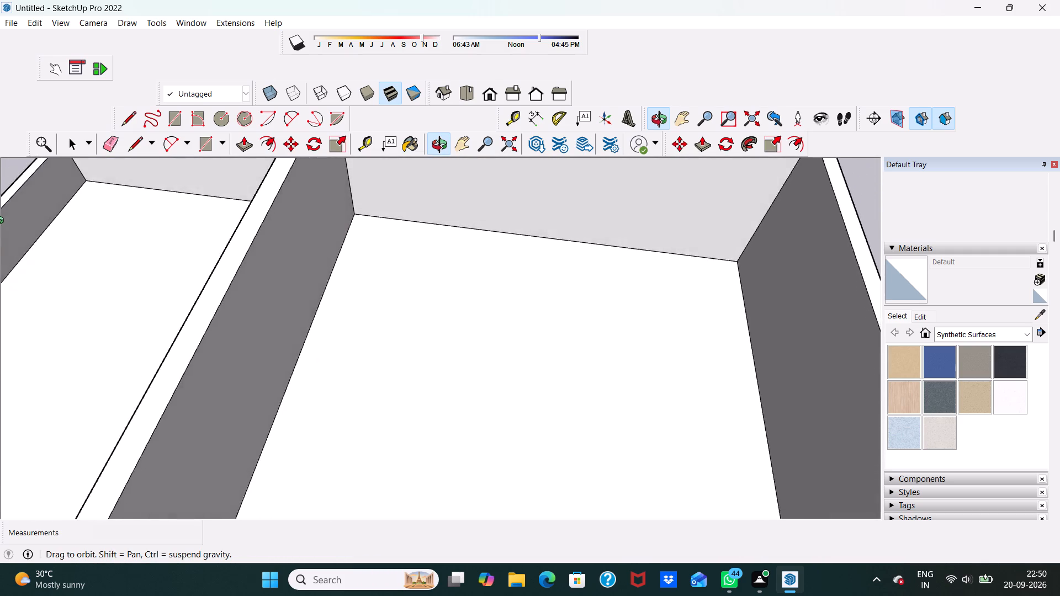
middle_click_drag(0, 222, 430, 146)
scroll(416, 166, "up", 1)
scroll(417, 189, "down", 6)
scroll(507, 265, "down", 5)
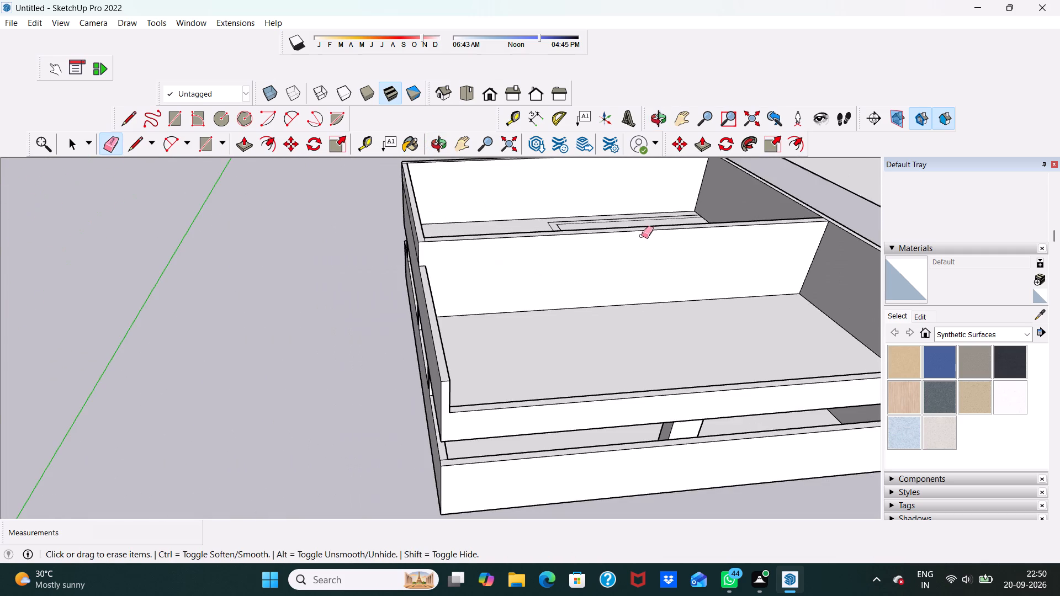
scroll(672, 214, "up", 6)
scroll(606, 268, "down", 1)
key("space")
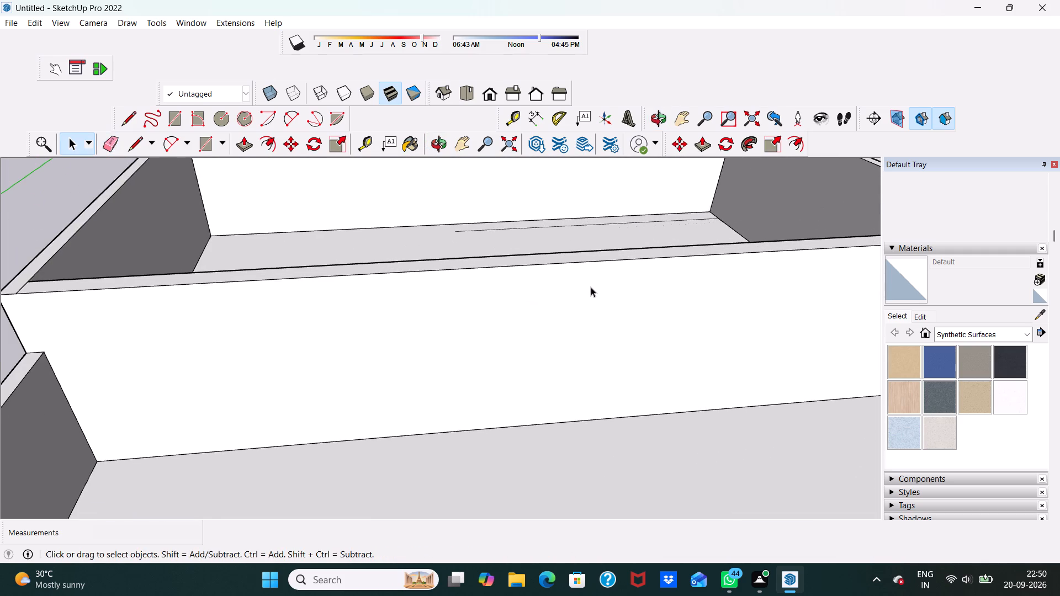
scroll(591, 287, "down", 1)
middle_click_drag(590, 285, 566, 218)
scroll(560, 221, "down", 8)
scroll(603, 247, "up", 4)
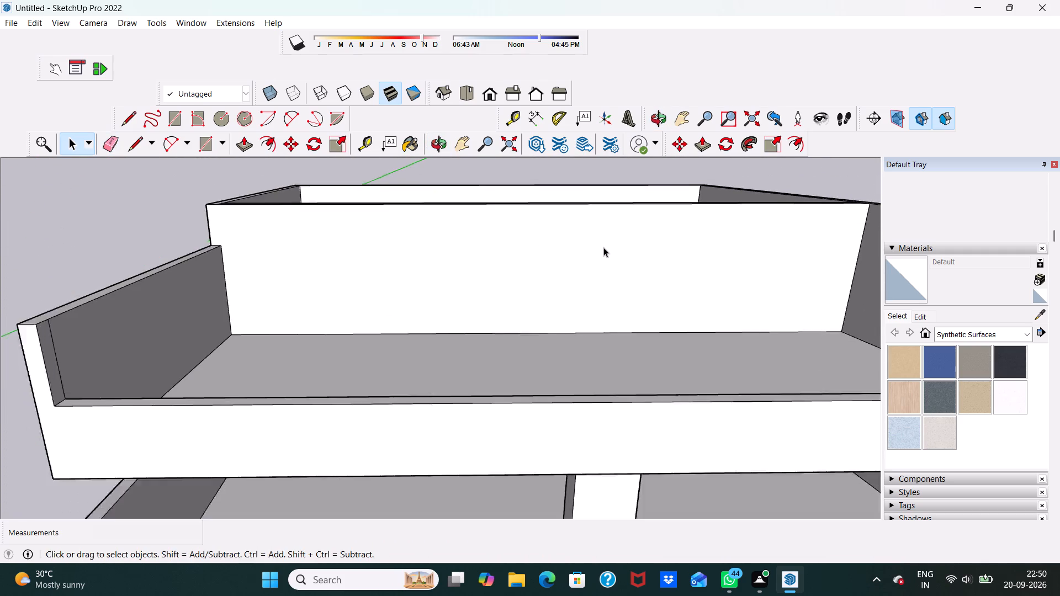
scroll(603, 247, "up", 1)
scroll(570, 234, "down", 6)
middle_click_drag(576, 250, 575, 305)
scroll(575, 305, "down", 1)
scroll(574, 297, "up", 1)
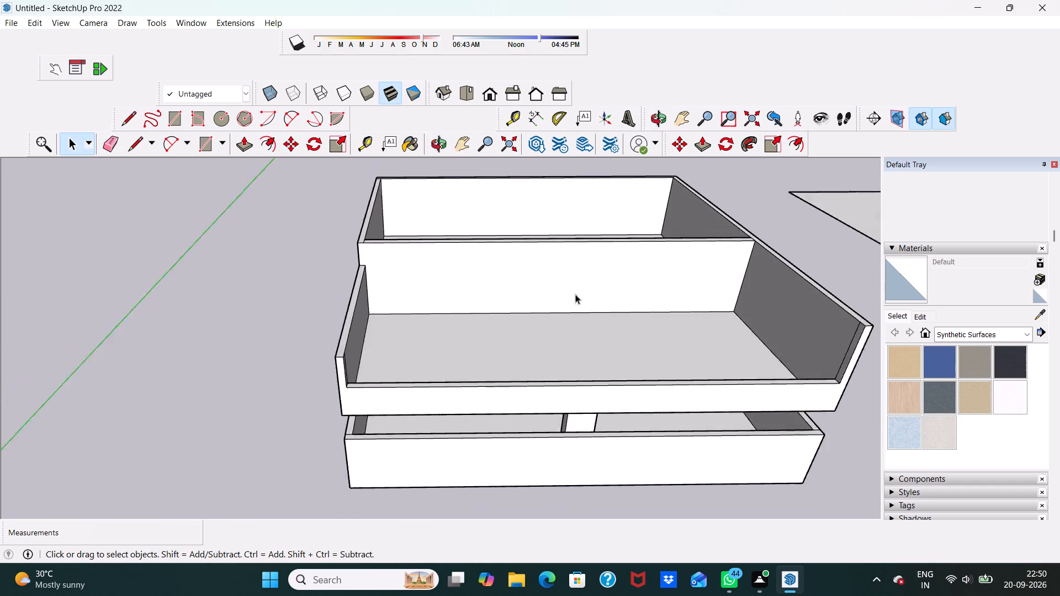
scroll(575, 294, "up", 1)
middle_click_drag(585, 292, 679, 243)
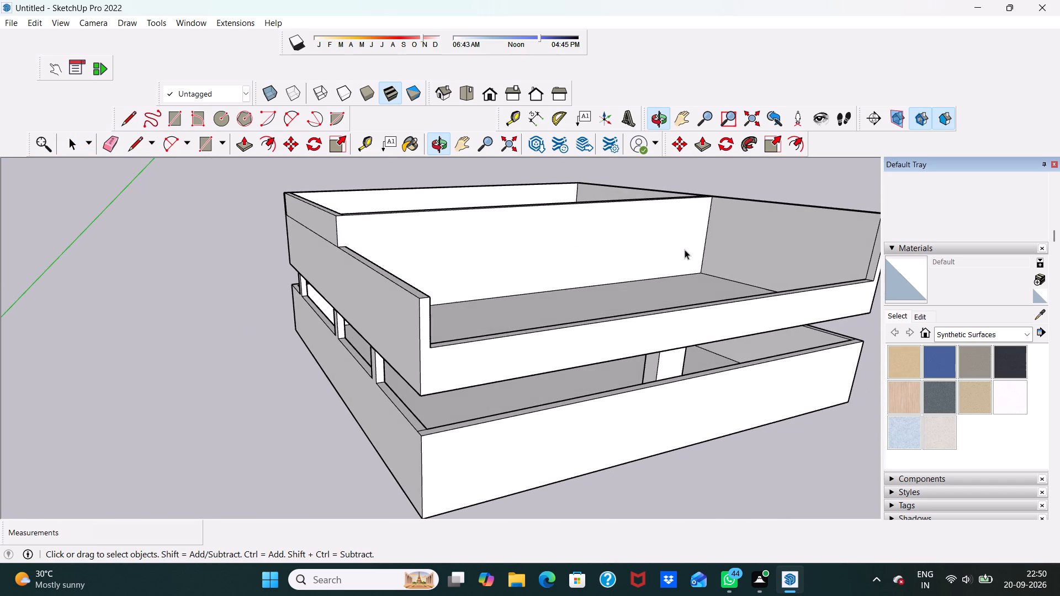
Erase the vertical and horizontal seam lines on the outer face of the raised three-column side wall.
middle_click_drag(395, 262, 616, 231)
scroll(460, 237, "up", 5)
middle_click_drag(454, 221, 399, 273)
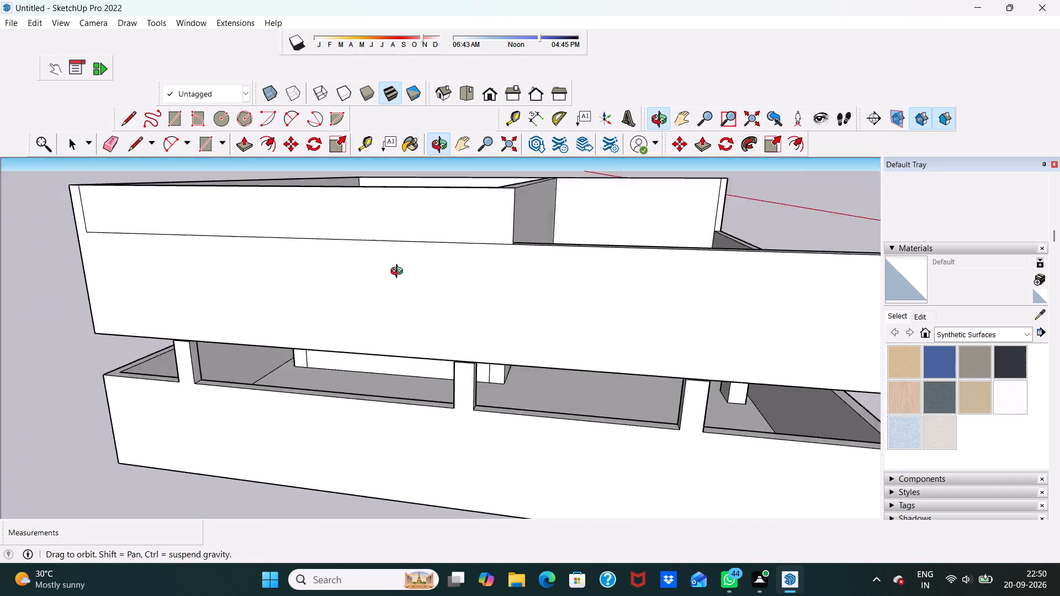
middle_click_drag(399, 273, 294, 305)
scroll(293, 304, "up", 4)
scroll(273, 273, "down", 3)
middle_click_drag(278, 273, 437, 226)
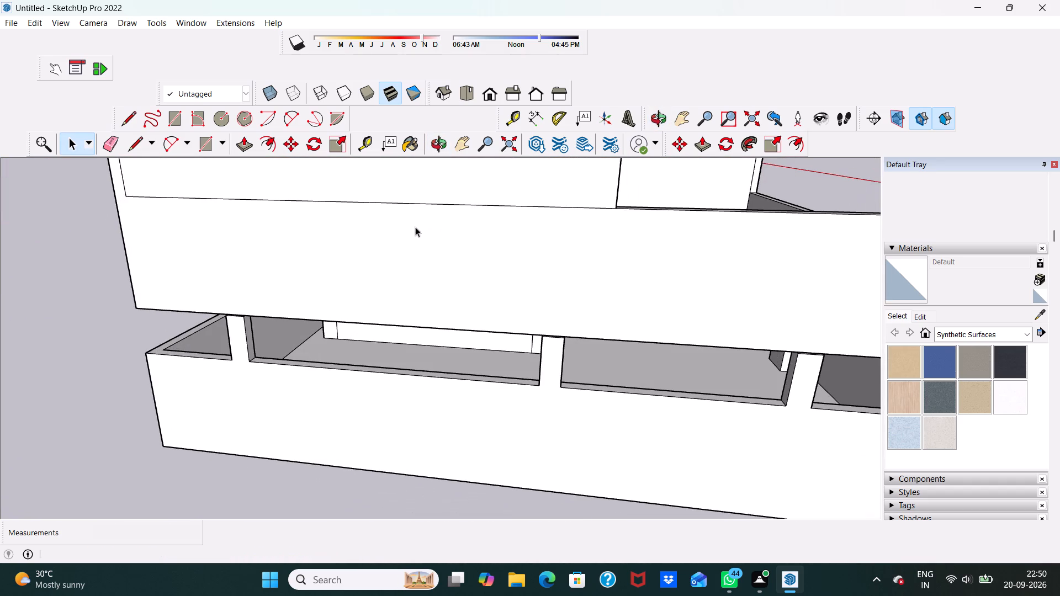
left_click(112, 142)
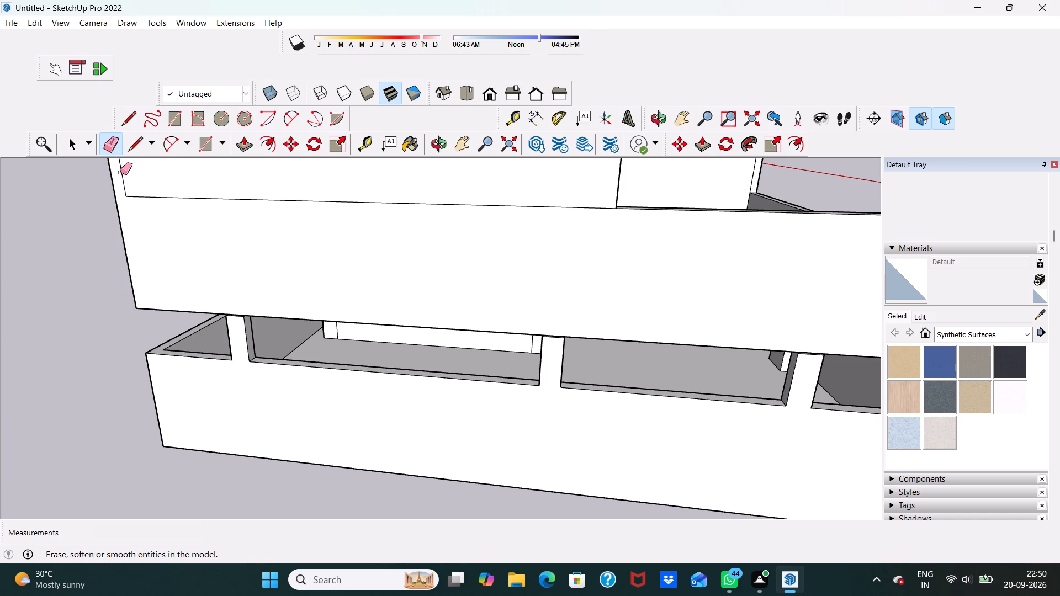
left_click(120, 172)
left_click(141, 196)
scroll(171, 195, "down", 6)
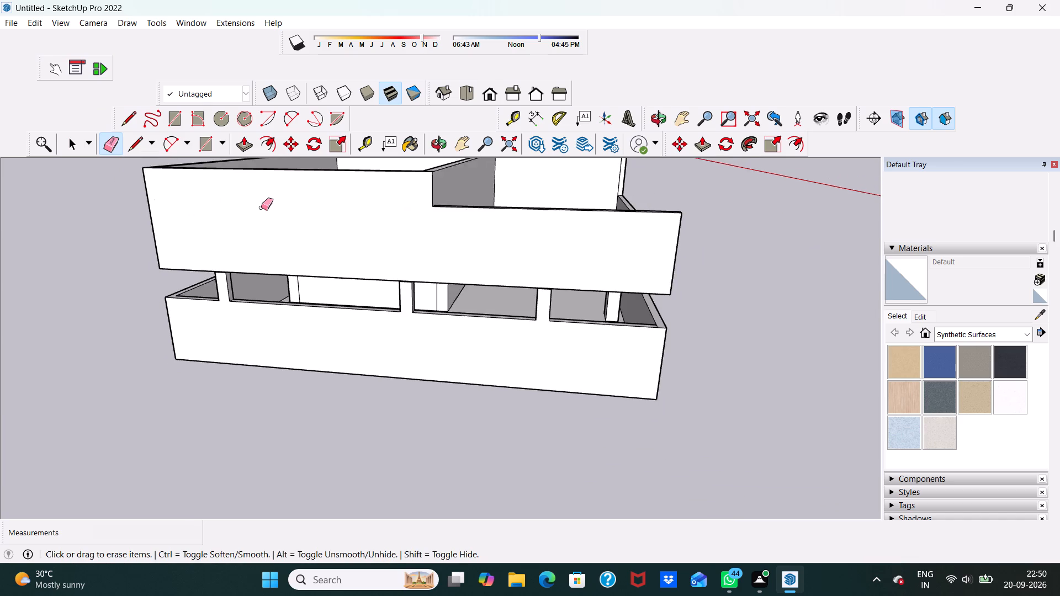
Examine the cross wall and the side walls around the open area from several angles.
middle_click_drag(262, 207, 0, 327)
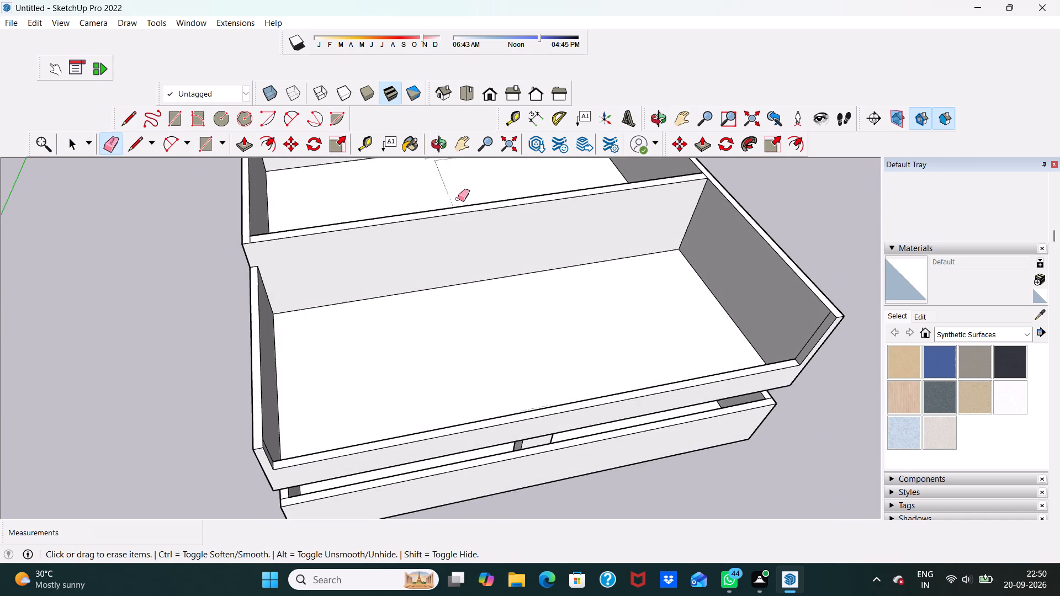
scroll(465, 194, "up", 6)
scroll(306, 193, "up", 3)
scroll(293, 193, "down", 18)
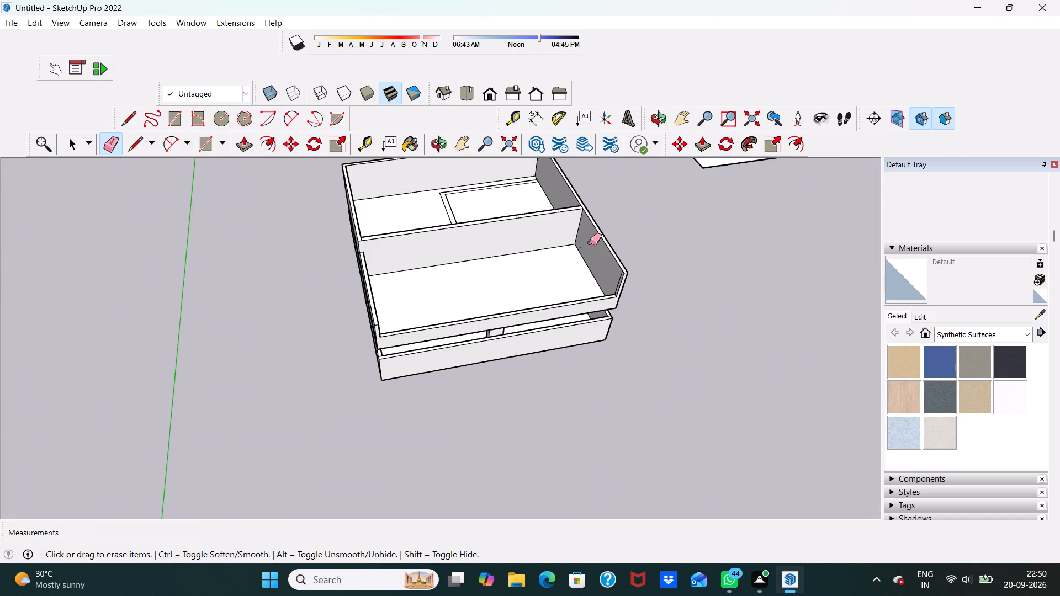
key("space")
key("space")
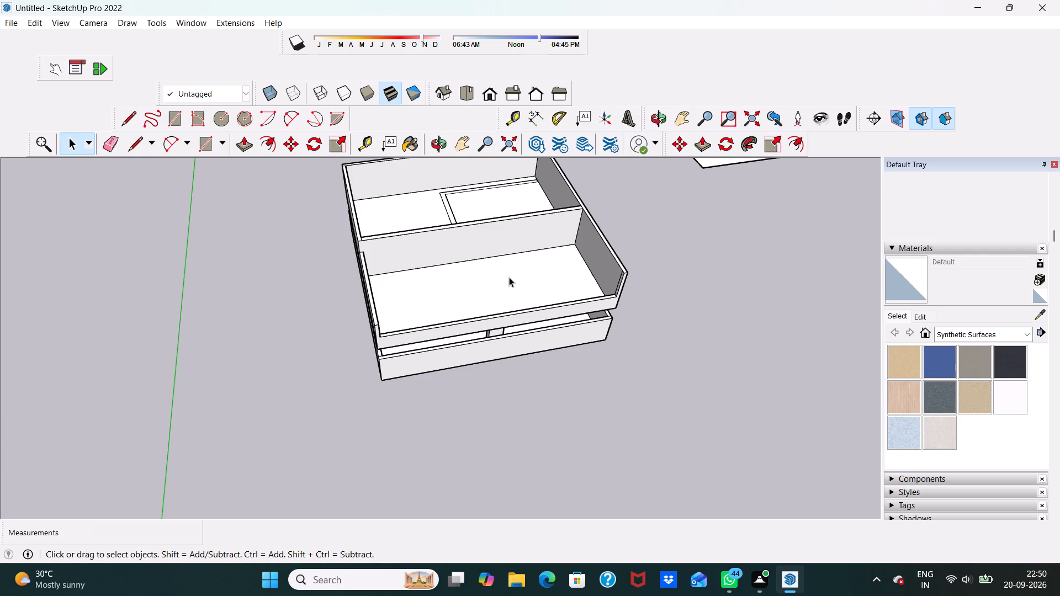
left_click(509, 277)
double_click(508, 274)
double_click(491, 250)
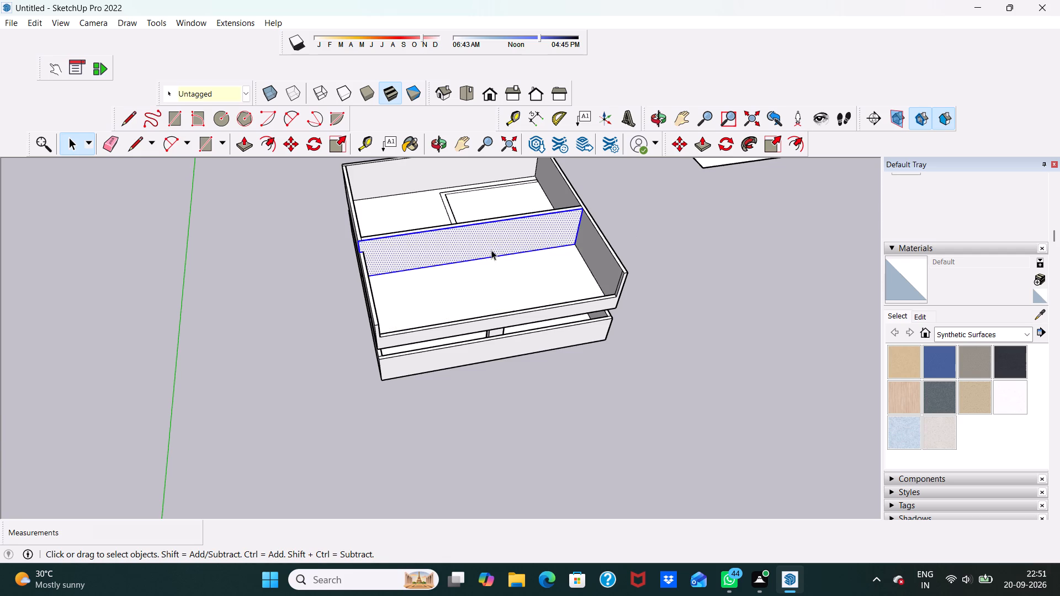
double_click(493, 250)
scroll(537, 243, "down", 5)
middle_click_drag(629, 241, 507, 232)
left_click(693, 259)
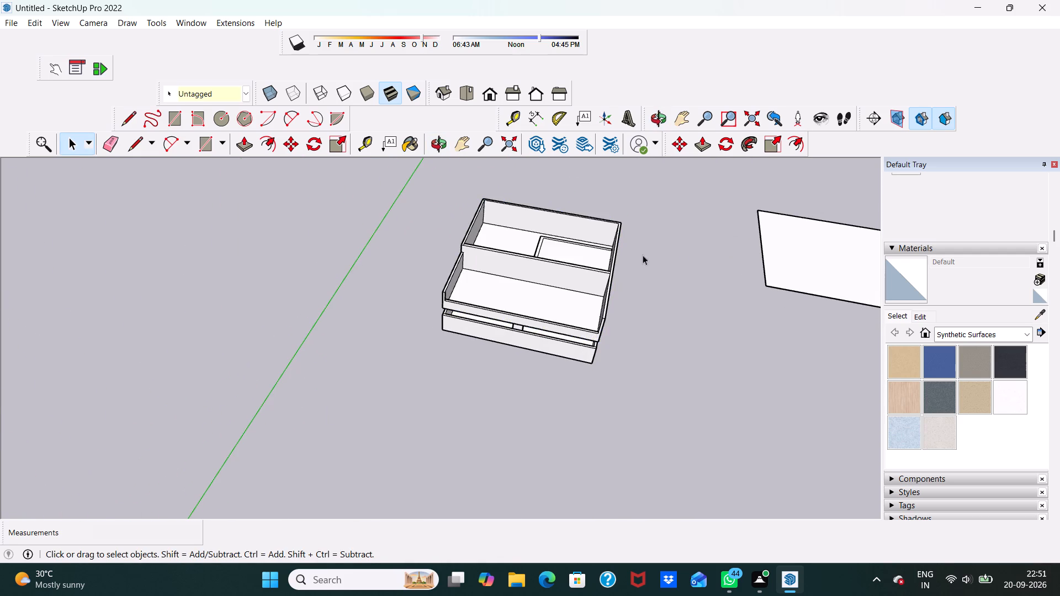
scroll(476, 277, "up", 5)
middle_click_drag(526, 264, 566, 234)
middle_click_drag(543, 279, 544, 274)
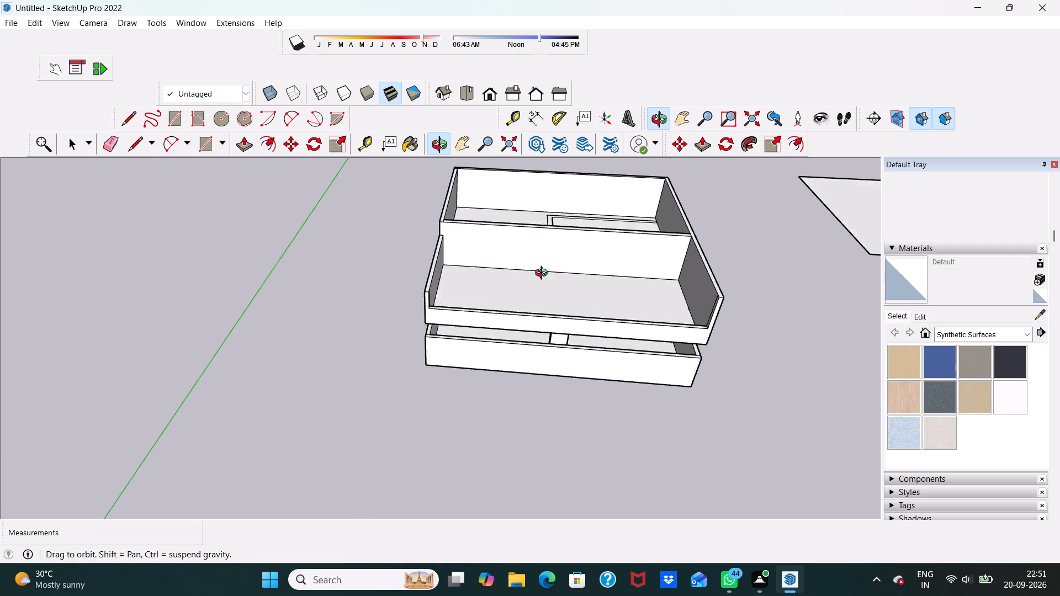
middle_click_drag(544, 274, 556, 237)
scroll(553, 237, "up", 5)
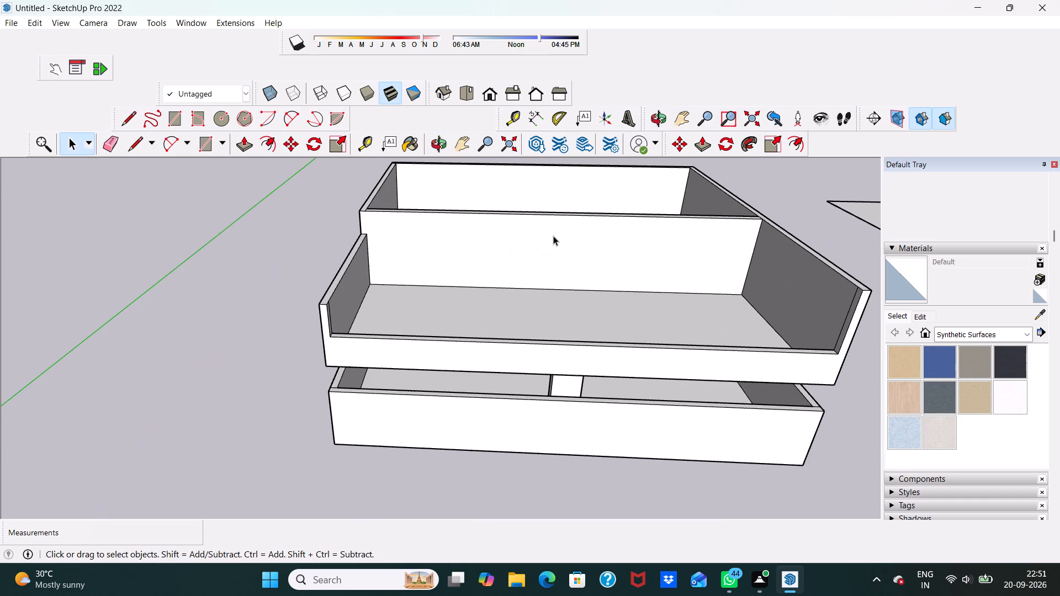
scroll(553, 236, "down", 1)
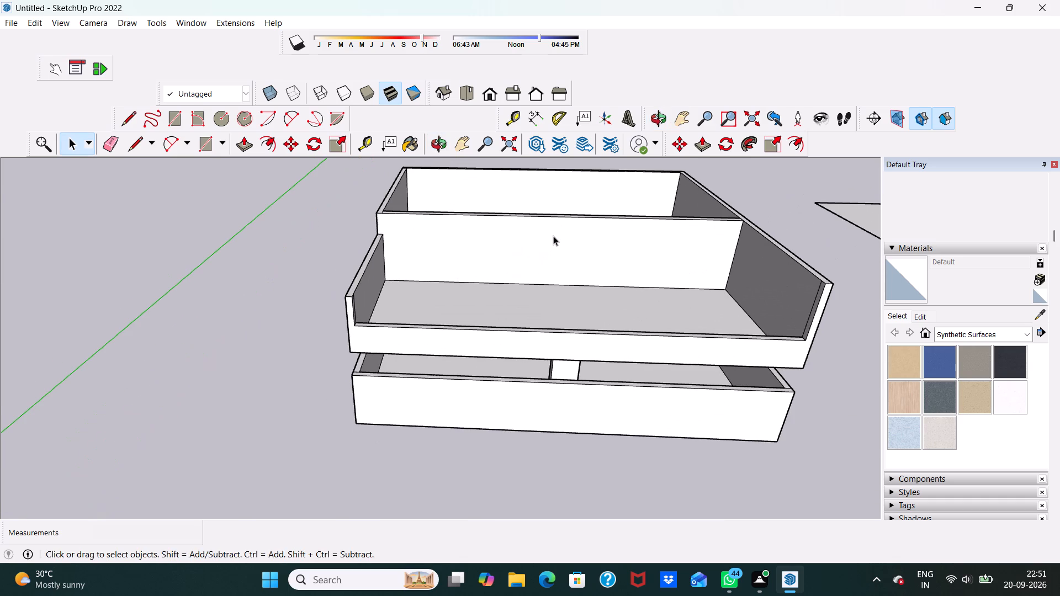
scroll(509, 198, "down", 3)
middle_click_drag(460, 214, 484, 235)
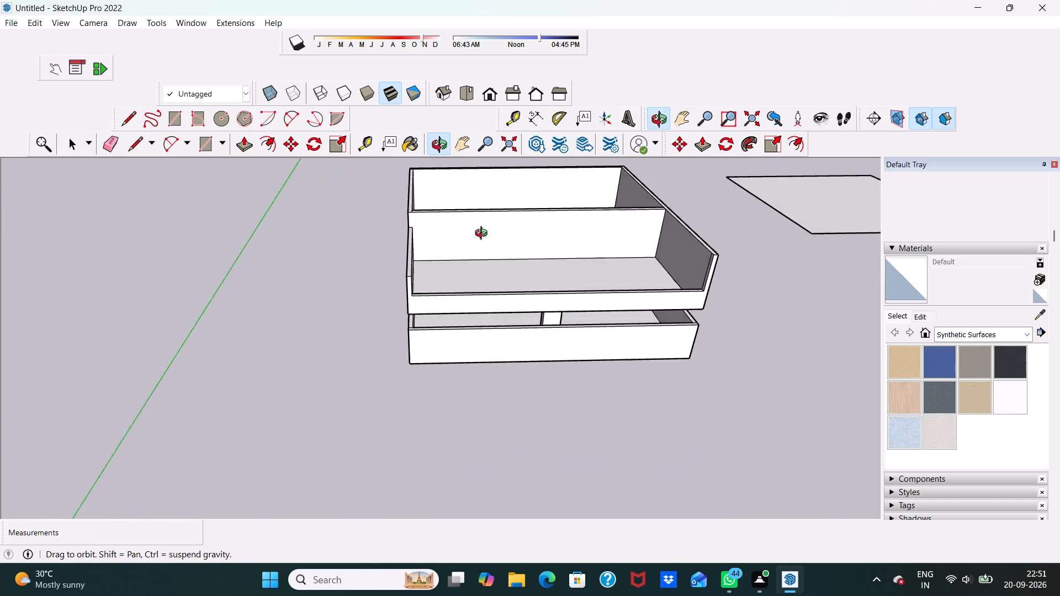
middle_click_drag(484, 235, 506, 229)
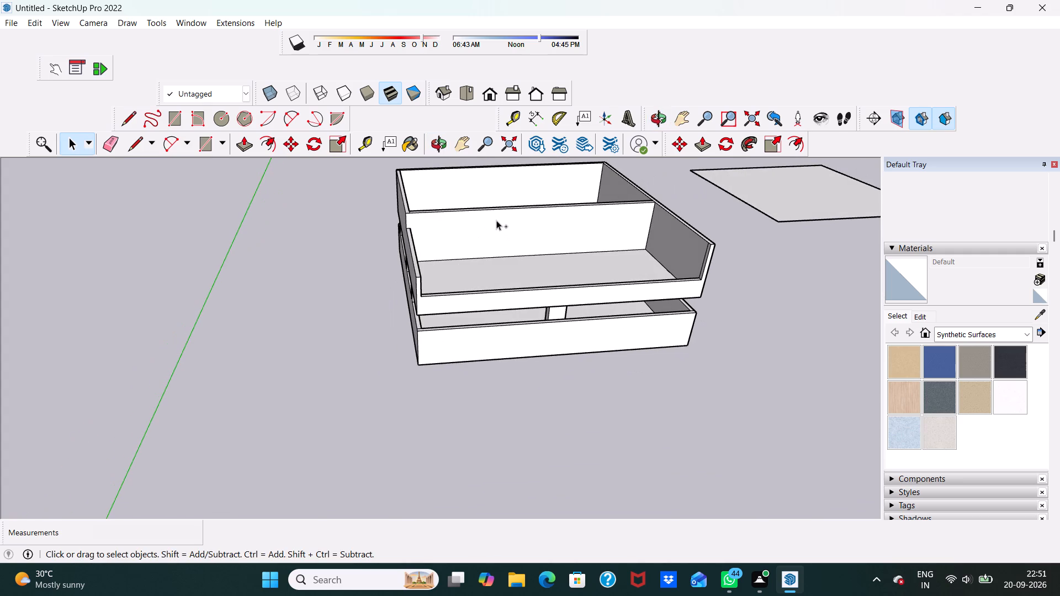
Undo the last edge erasure.
key("ctrl+z")
Draw a 9" line across the top of the three-column side's lower wall, partway along the open area.
scroll(449, 182, "up", 5)
scroll(364, 257, "up", 5)
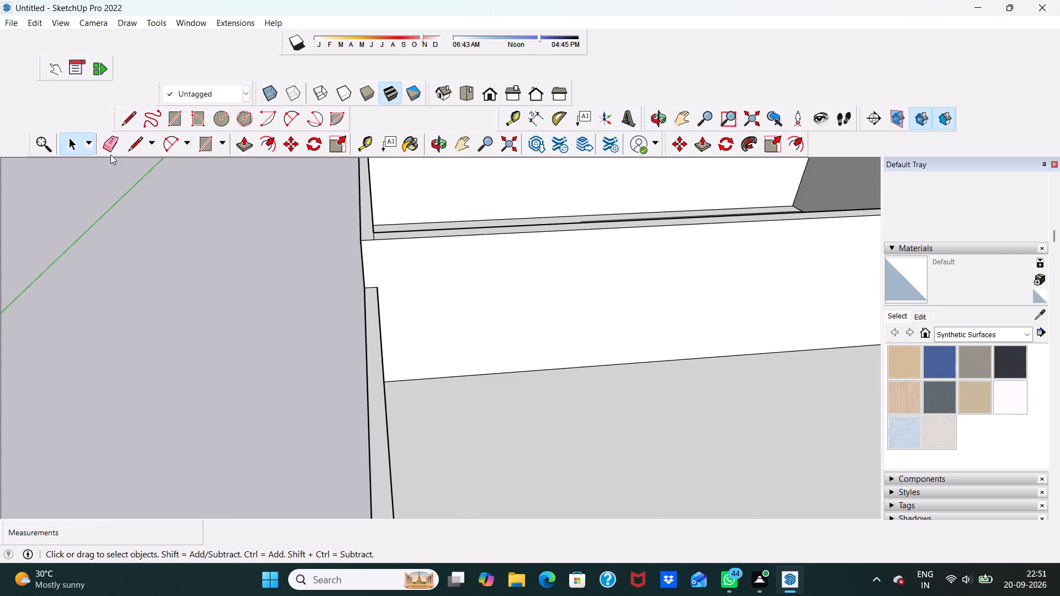
left_click(135, 142)
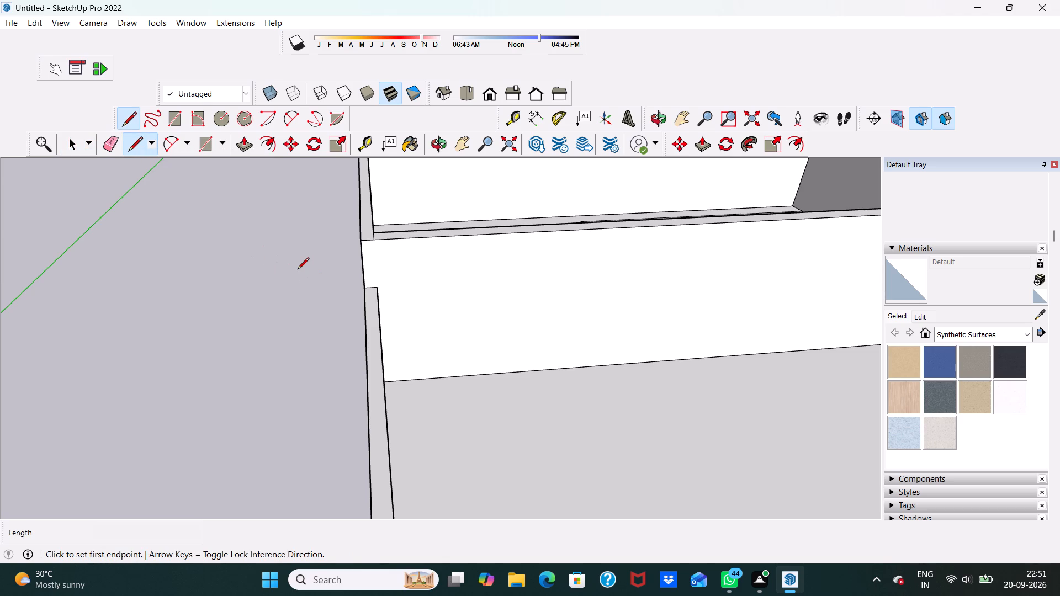
scroll(274, 258, "down", 2)
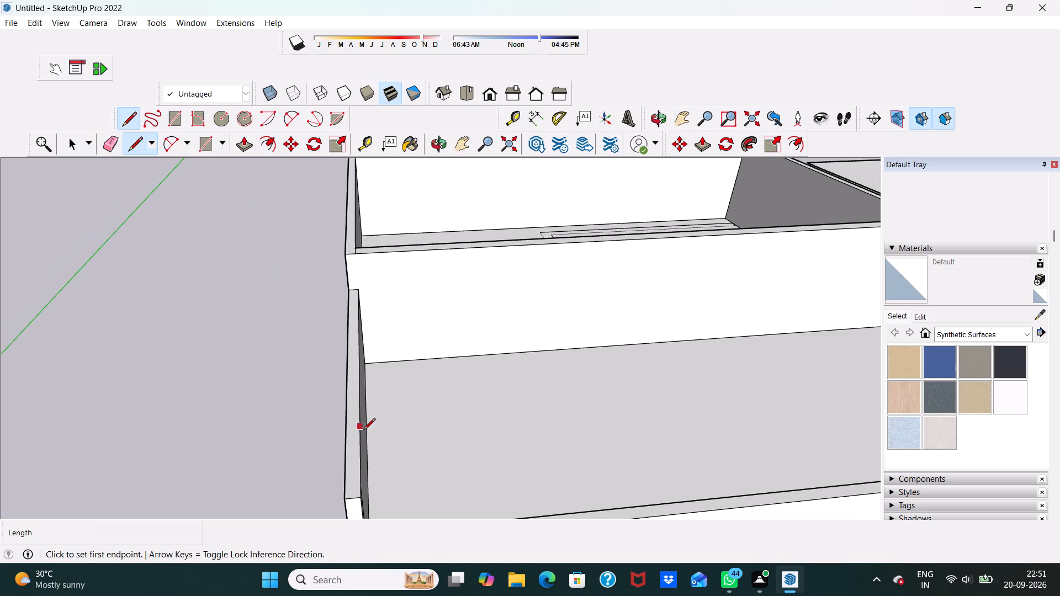
left_click(348, 377)
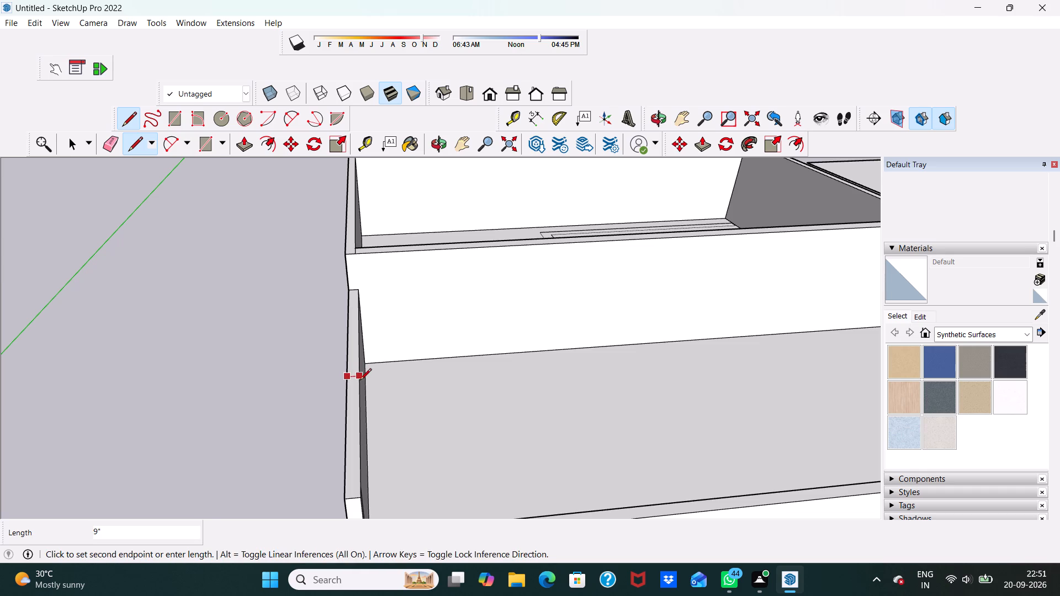
left_click(360, 379)
key("space")
Pull up by 3' the top of the three-column side wall between the new 9" line and the cross wall.
scroll(324, 331, "down", 1)
scroll(352, 320, "up", 2)
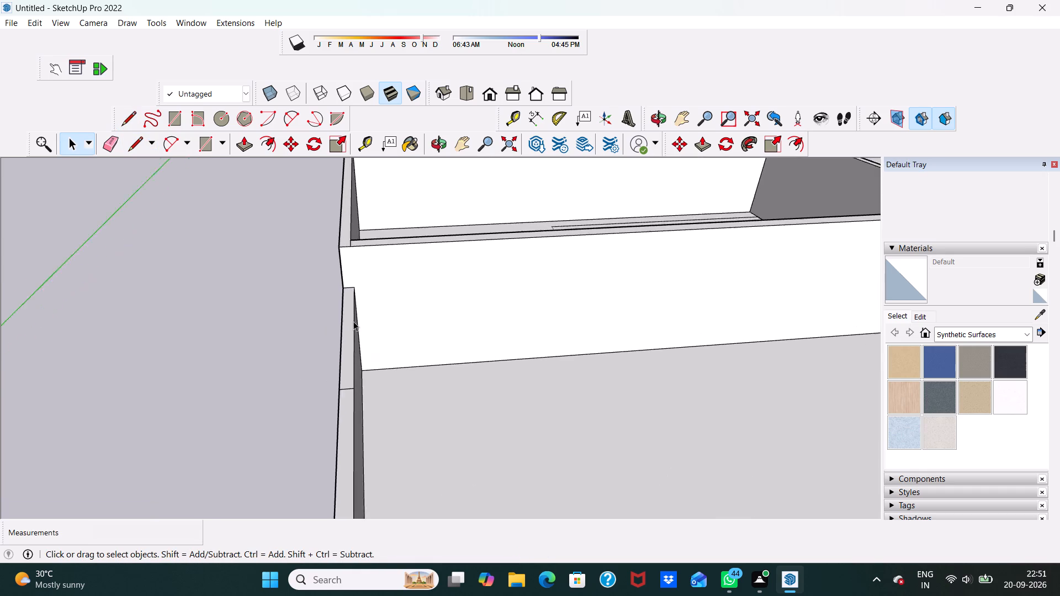
scroll(353, 321, "up", 2)
left_click(346, 364)
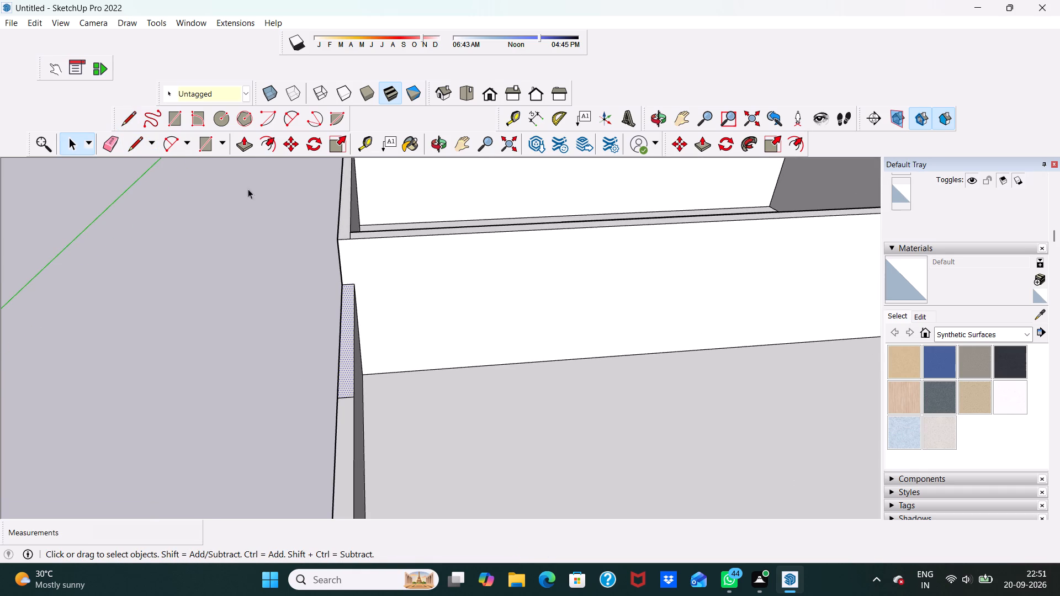
left_click(243, 145)
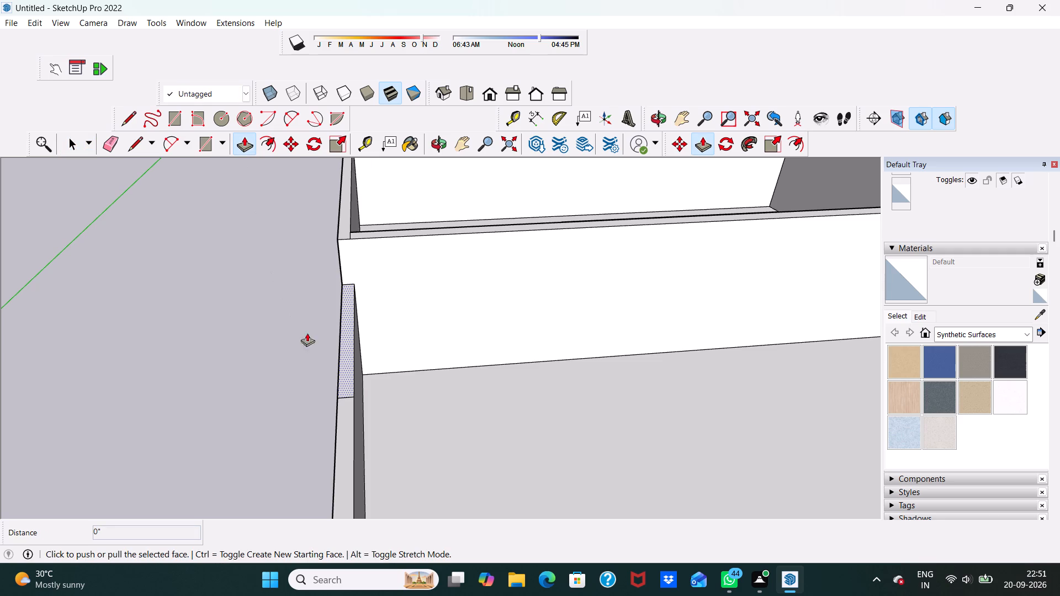
left_click(347, 343)
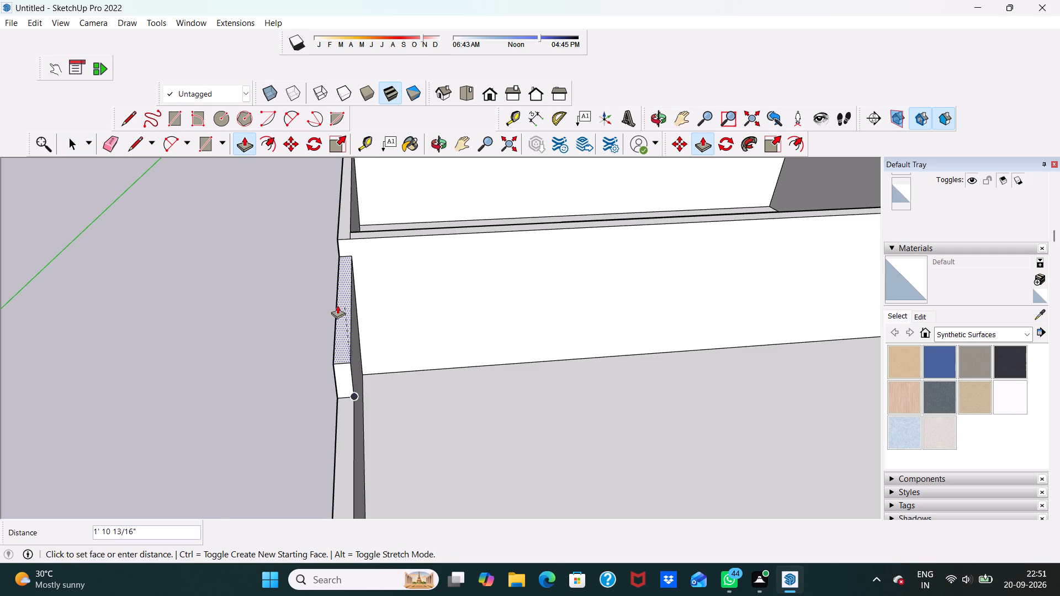
key("3")
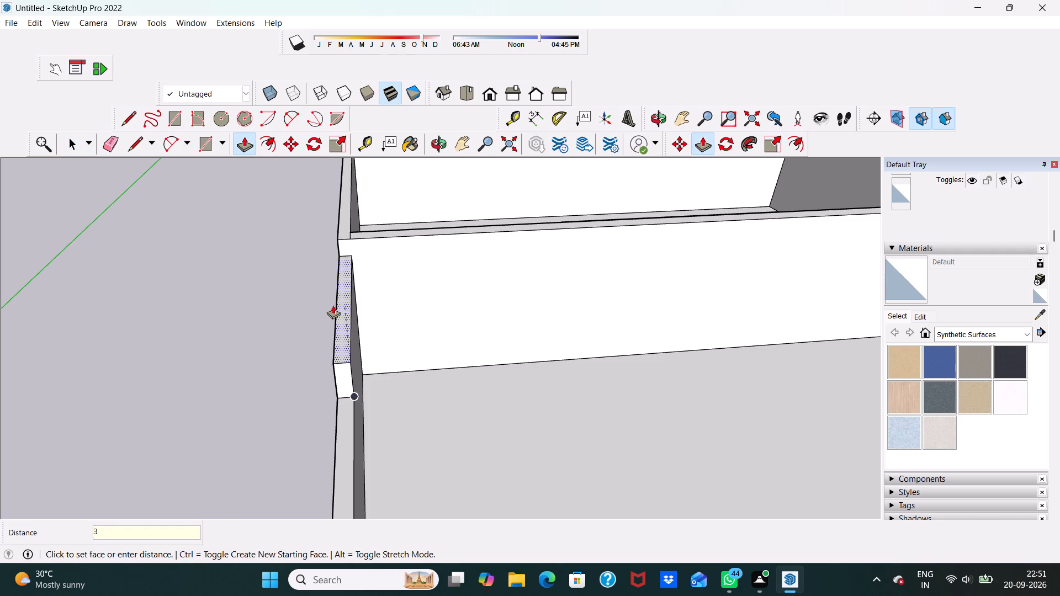
key("BackSpace")
type("3'")
key("Return")
Erase the horizontal seam line on the inner face of the raised three-column side wall section.
scroll(333, 306, "down", 3)
middle_click_drag(453, 289, 451, 284)
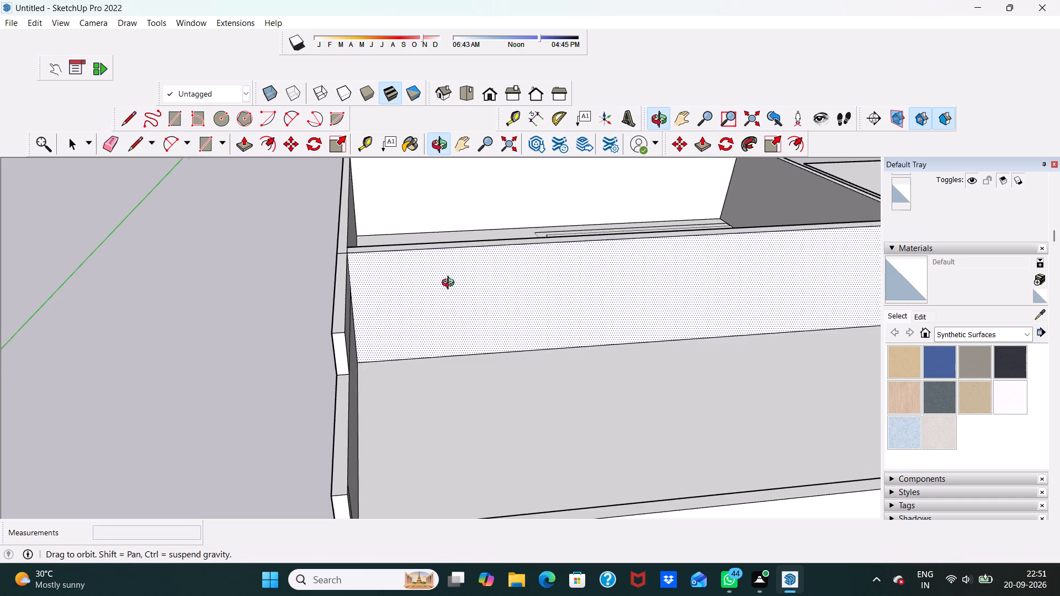
middle_click_drag(451, 284, 400, 216)
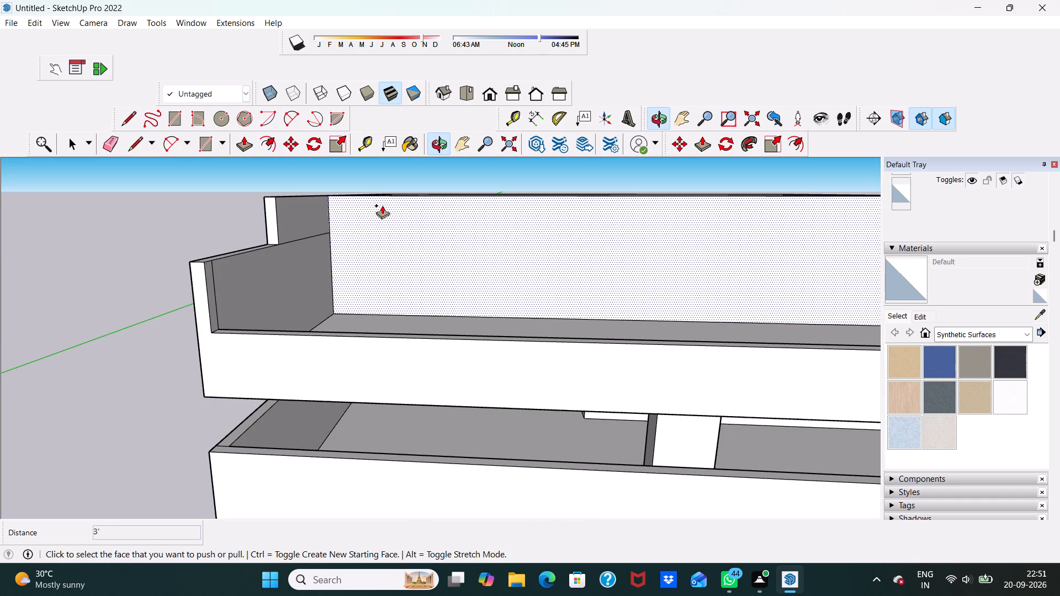
key("space")
middle_click_drag(389, 208, 256, 308)
scroll(256, 308, "up", 4)
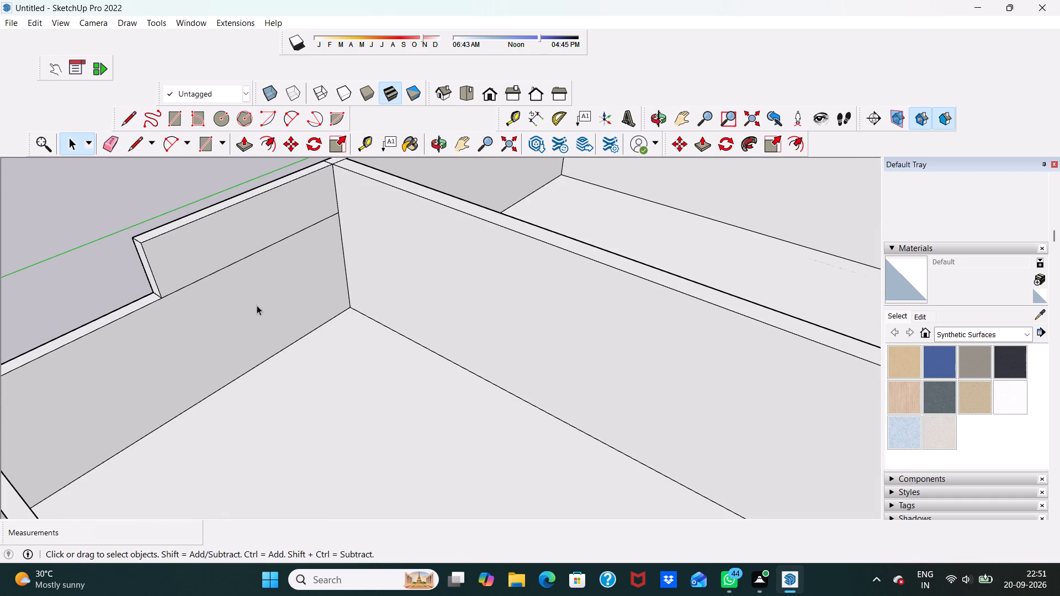
left_click(110, 145)
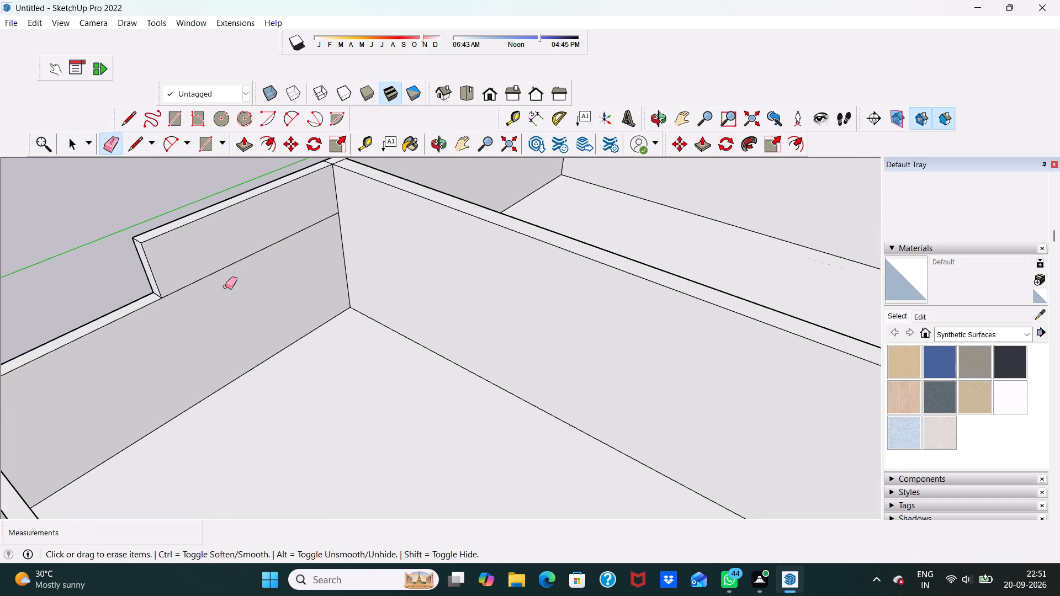
scroll(225, 278, "up", 2)
left_click(223, 269)
Erase the two leftover edges on the wall tops where the raised side wall meets the cross wall.
scroll(221, 263, "down", 2)
middle_click_drag(225, 264, 236, 348)
scroll(257, 297, "up", 2)
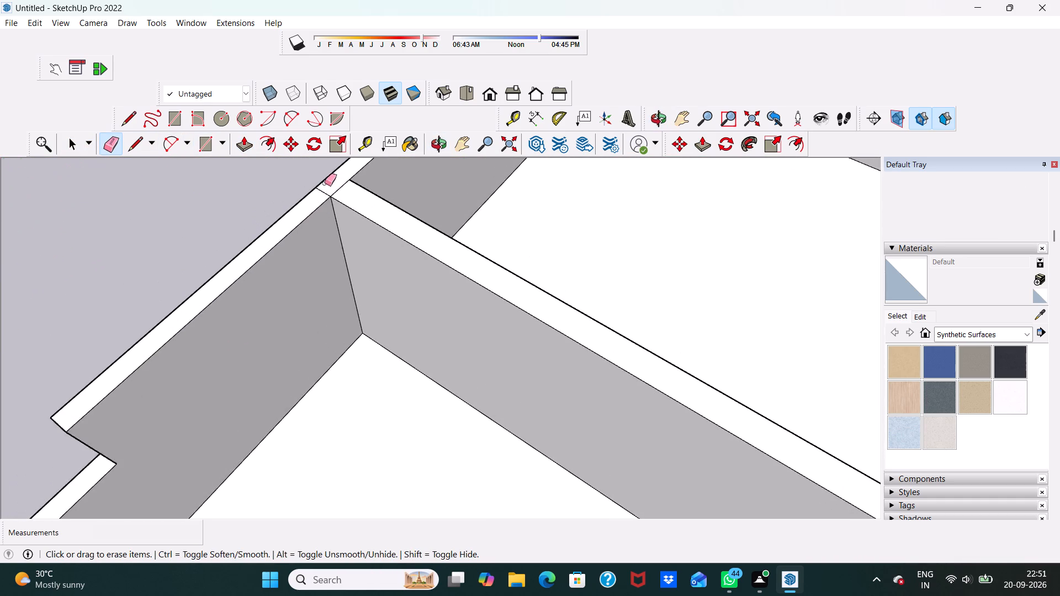
scroll(325, 183, "up", 2)
left_click(324, 195)
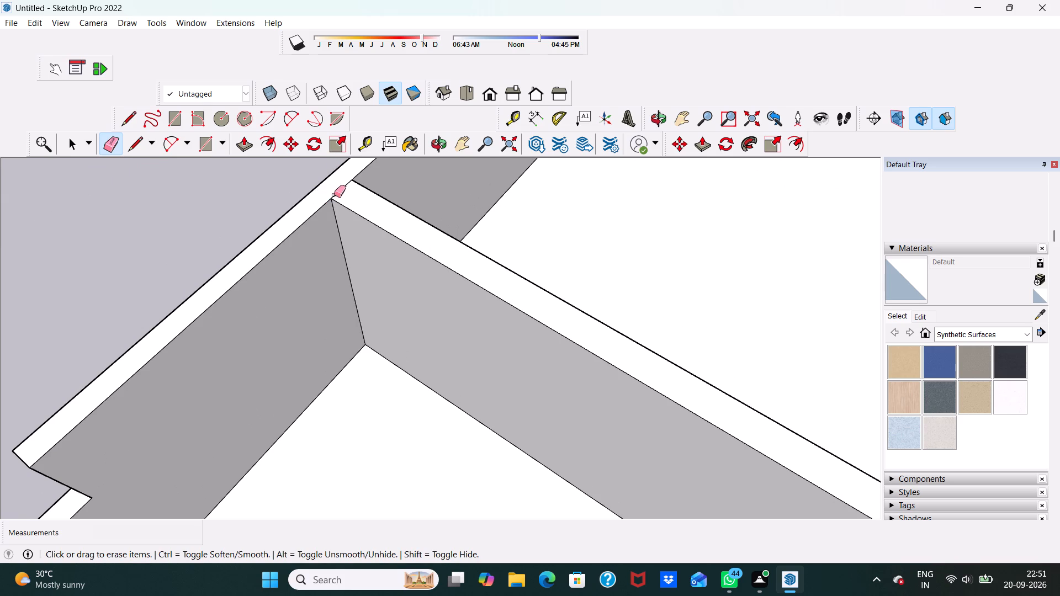
left_click(337, 193)
scroll(328, 211, "down", 5)
middle_click_drag(325, 263, 415, 210)
key("space")
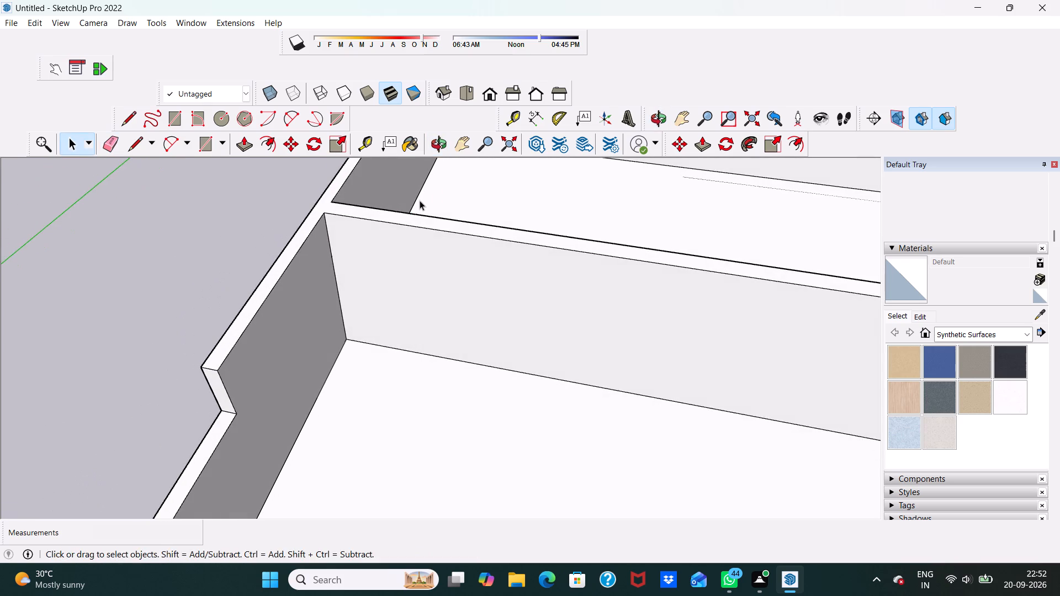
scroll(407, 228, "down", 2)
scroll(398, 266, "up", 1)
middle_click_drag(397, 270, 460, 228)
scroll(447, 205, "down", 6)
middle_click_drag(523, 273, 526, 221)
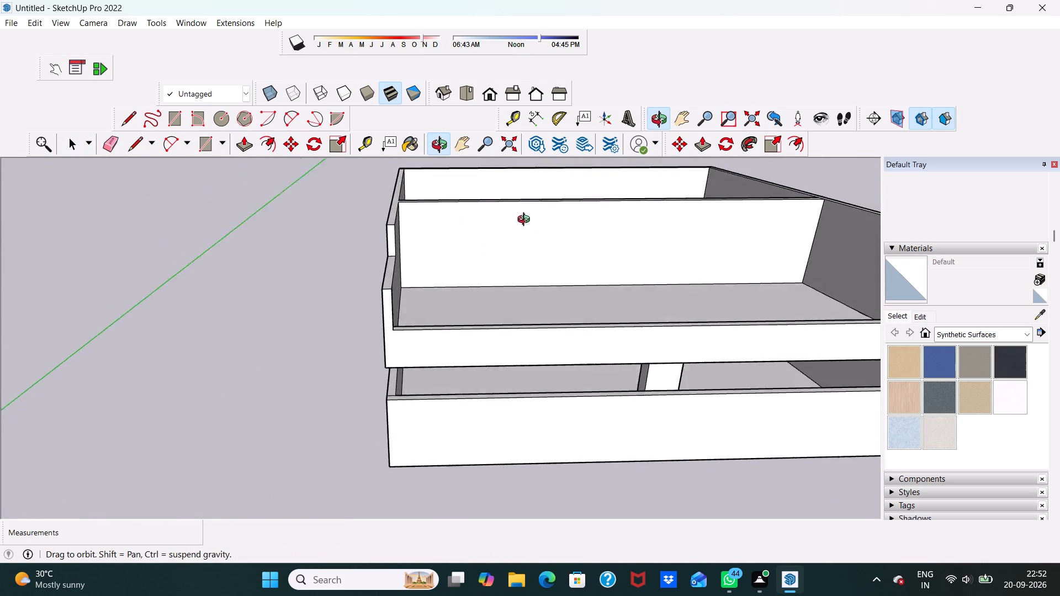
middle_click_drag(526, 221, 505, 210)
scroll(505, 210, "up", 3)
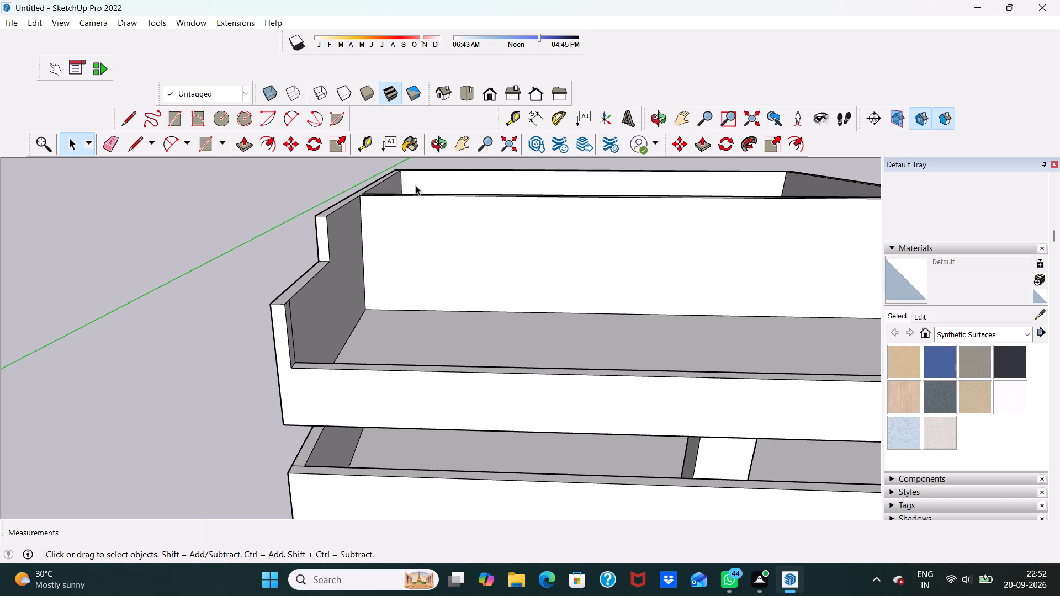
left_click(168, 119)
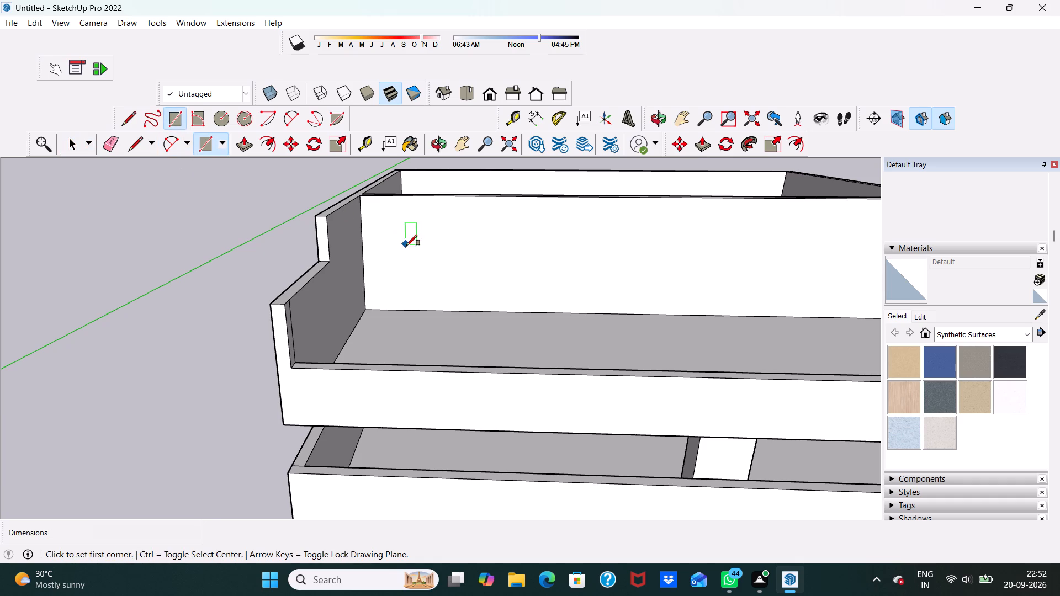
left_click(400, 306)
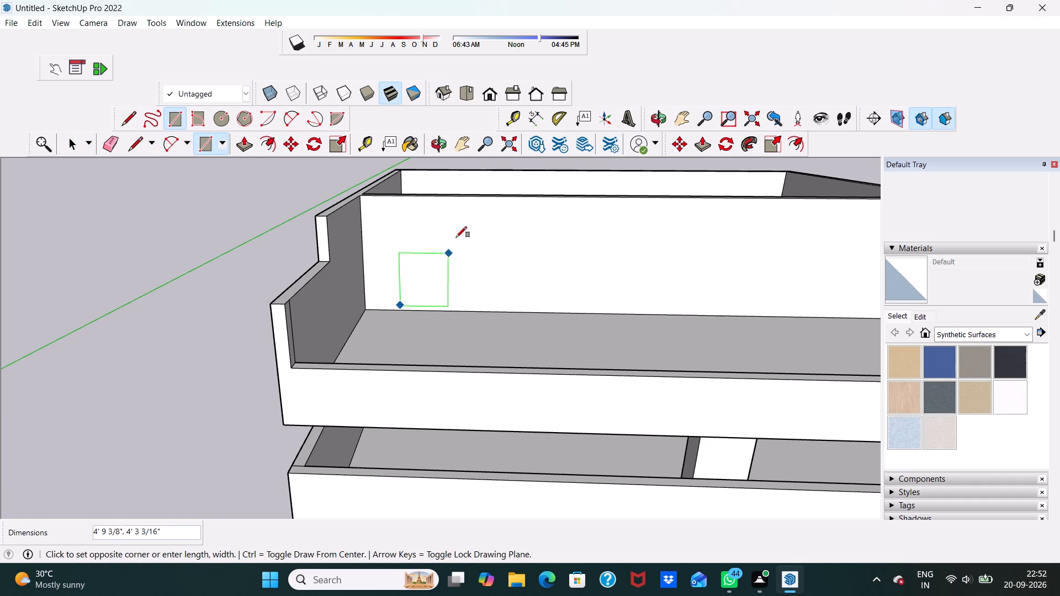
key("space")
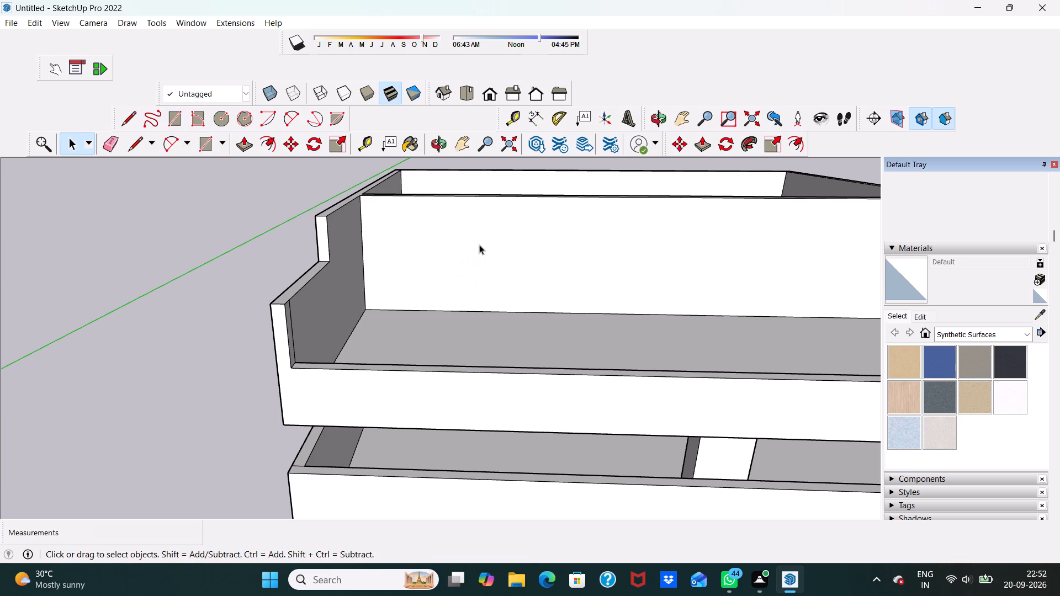
Draw a 3' by 7' door rectangle at the base of the cross wall, close to the three-column side wall.
left_click(174, 116)
scroll(360, 318, "up", 5)
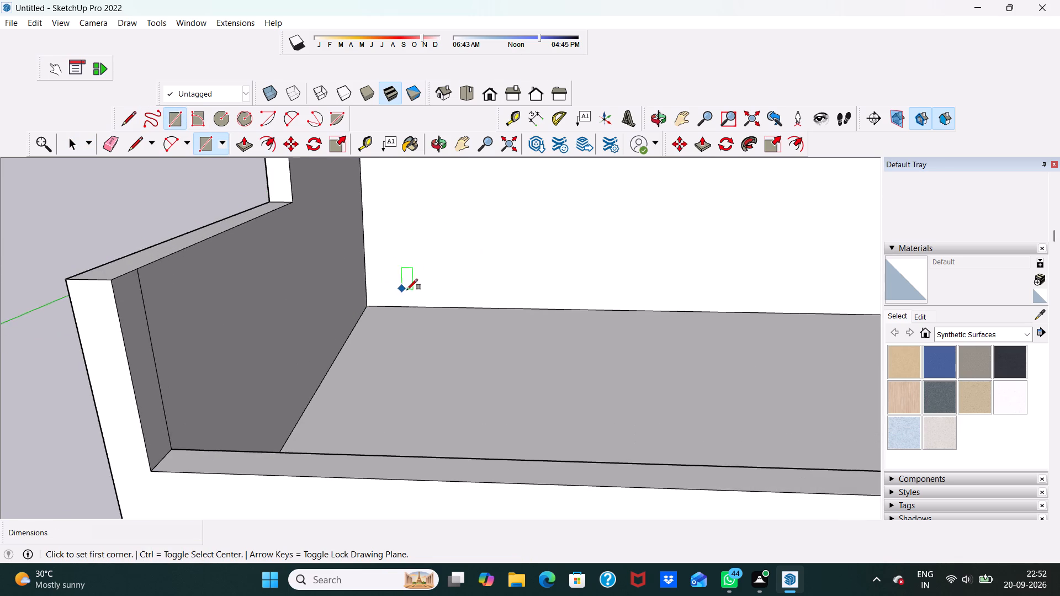
scroll(429, 300, "up", 4)
left_click(425, 311)
scroll(481, 251, "down", 4)
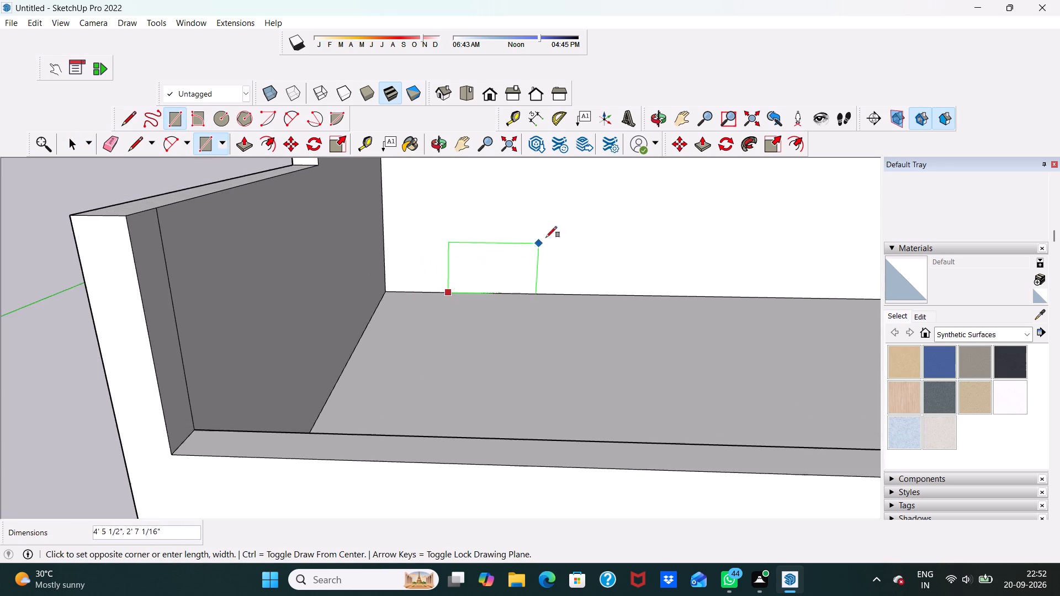
scroll(547, 201, "up", 1)
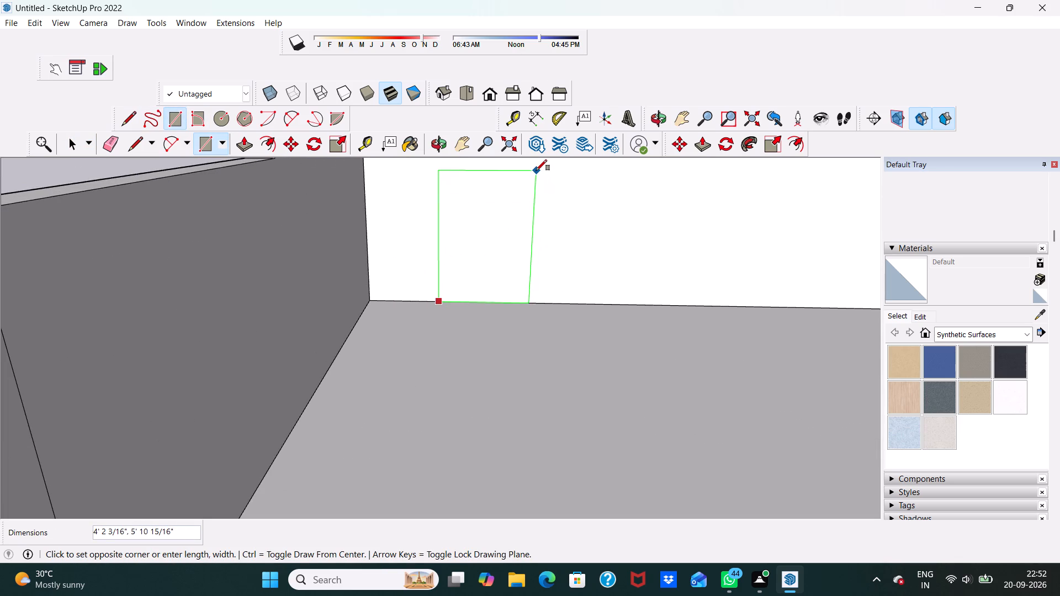
key("3")
type("',7'")
key("Return")
Draw a window rectangle about 7' 2" wide by 2' 9" high on the cross wall beside the door outline.
scroll(483, 100, "down", 3)
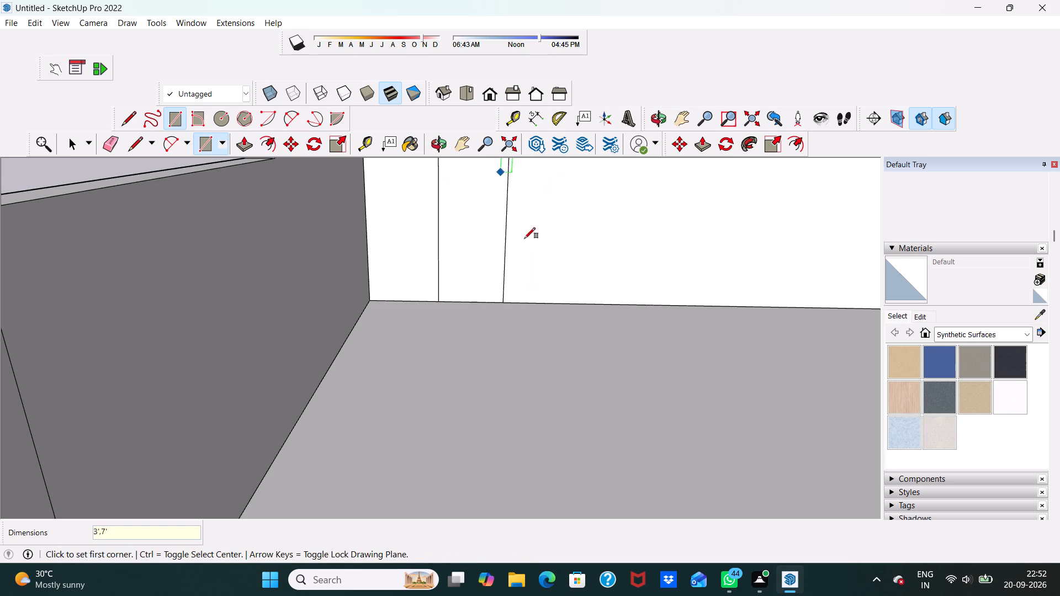
scroll(524, 238, "down", 8)
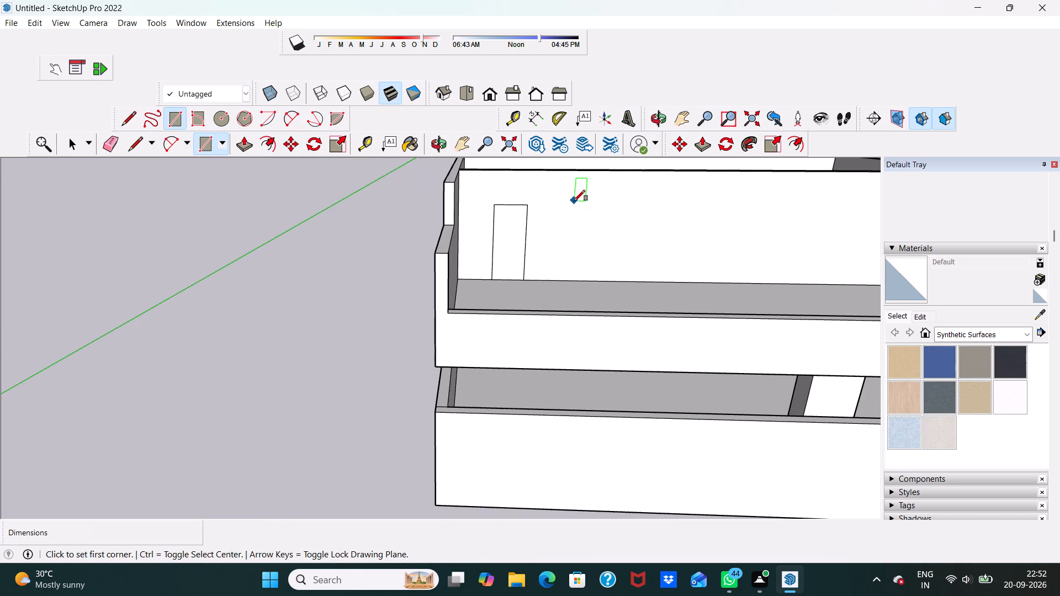
left_click(580, 203)
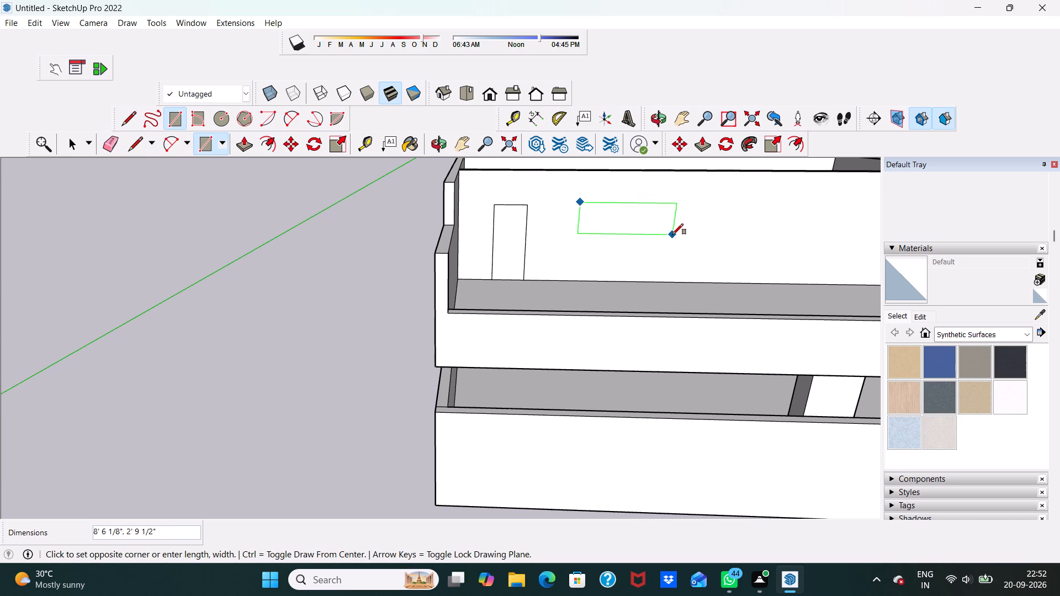
left_click(657, 234)
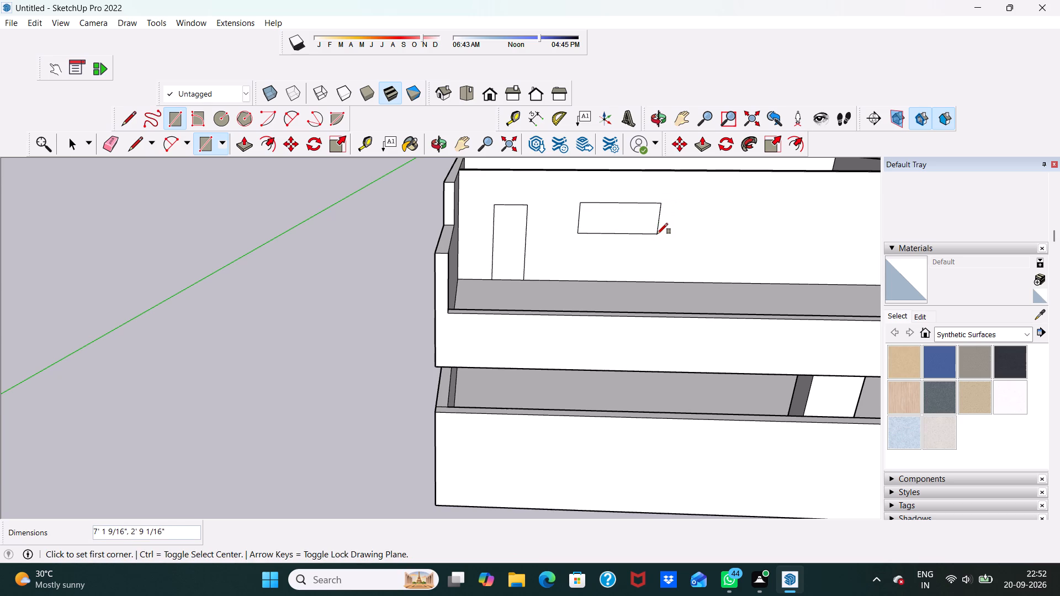
key("space")
Draw a vertical line between the midpoints of the window rectangle's top and bottom edges, splitting it into two halves.
scroll(634, 210, "up", 6)
middle_click_drag(633, 207, 676, 166)
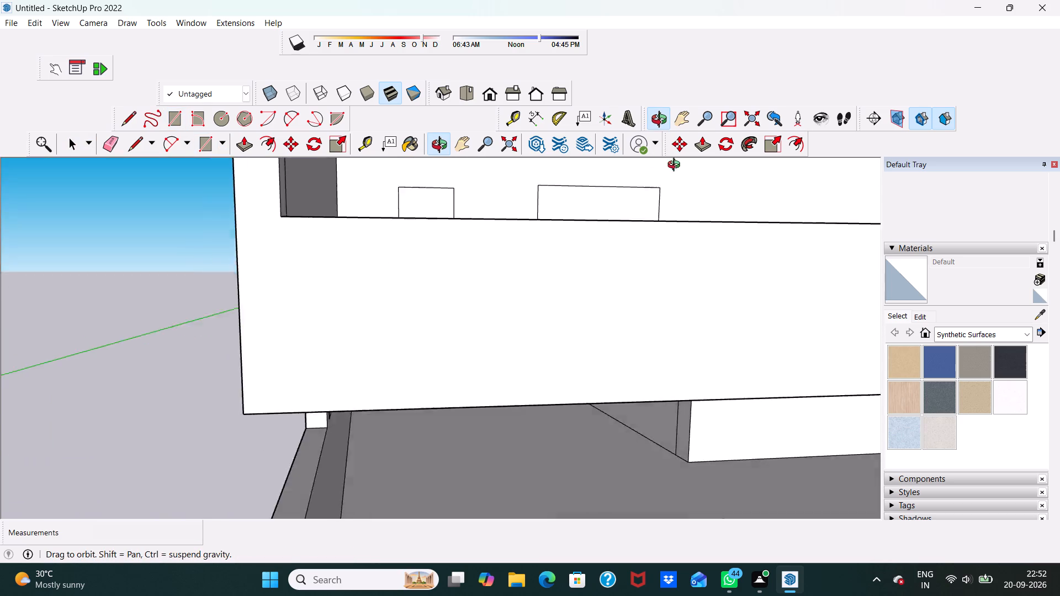
middle_click_drag(676, 166, 667, 195)
scroll(660, 204, "up", 4)
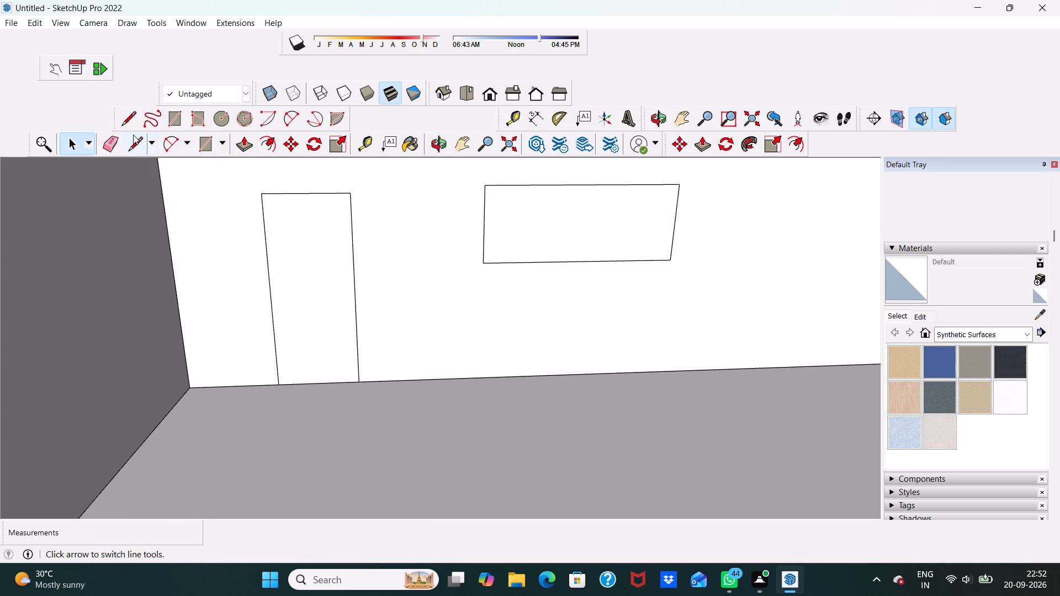
left_click(134, 142)
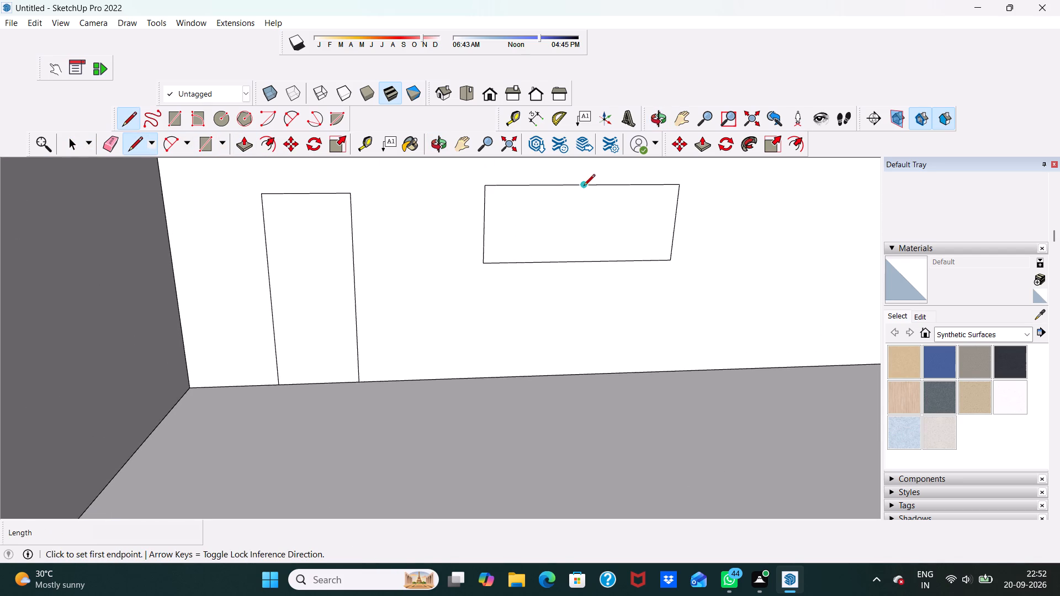
left_click(584, 187)
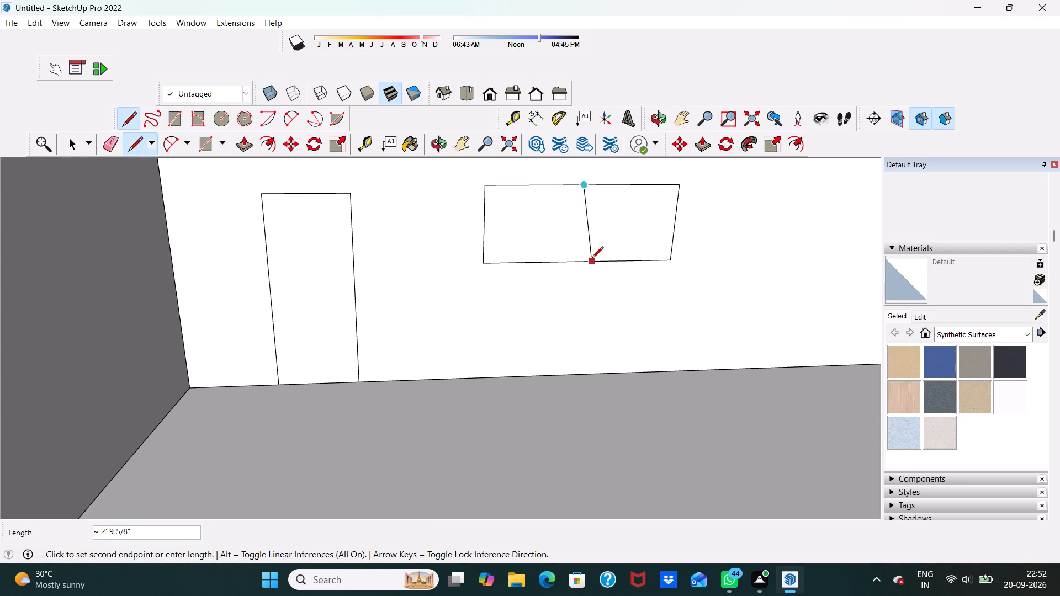
scroll(584, 262, "up", 5)
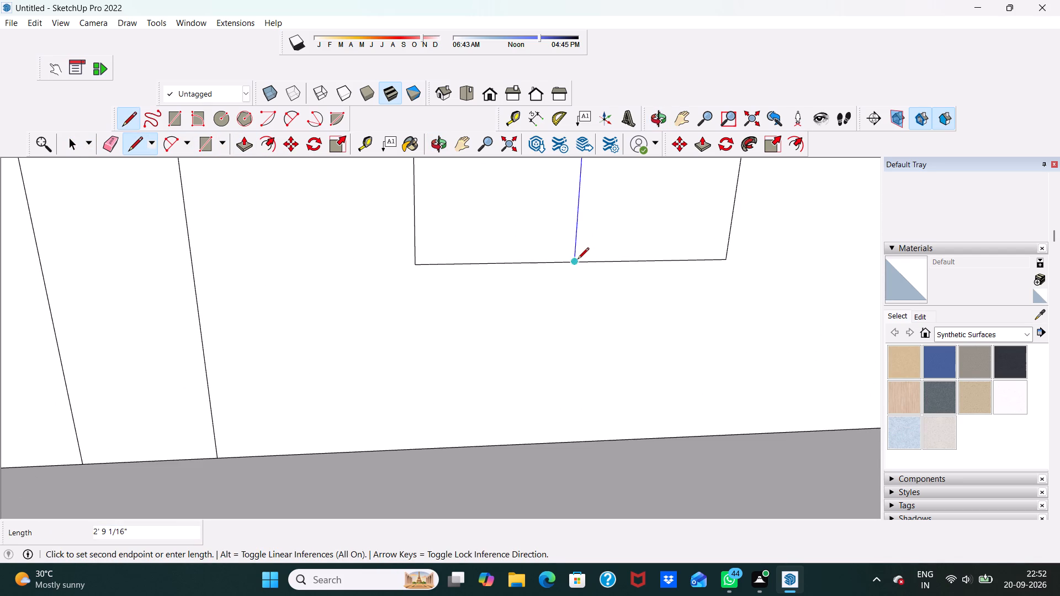
left_click(577, 259)
scroll(597, 226, "down", 11)
middle_click_drag(615, 279, 609, 255)
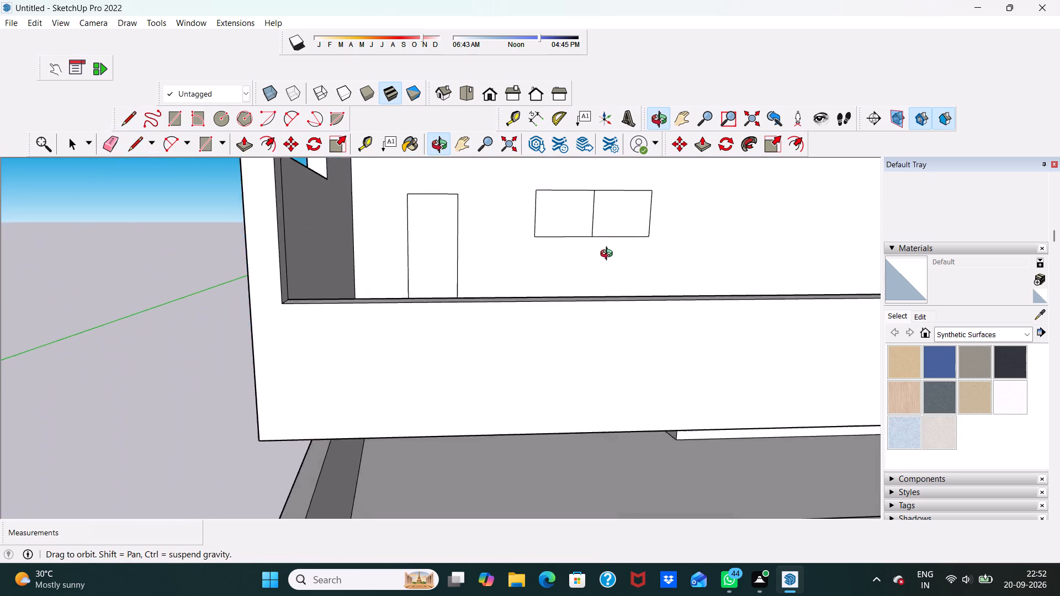
middle_click_drag(609, 255, 606, 254)
scroll(596, 237, "up", 1)
scroll(588, 232, "down", 5)
key("space")
Push the door rectangle through the cross wall to cut the door opening.
scroll(578, 211, "up", 4)
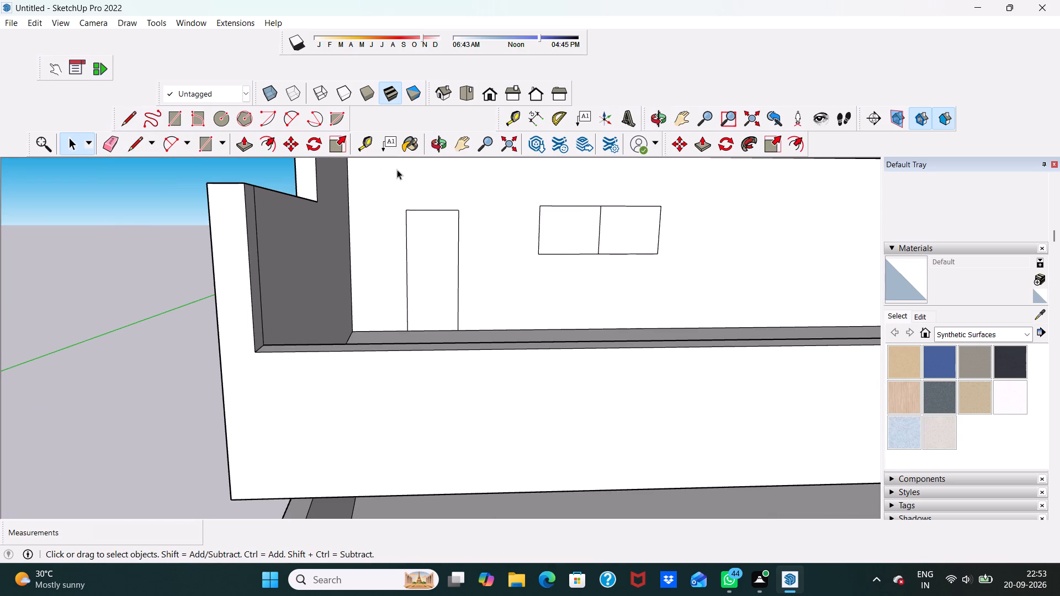
left_click(245, 139)
scroll(462, 272, "up", 3)
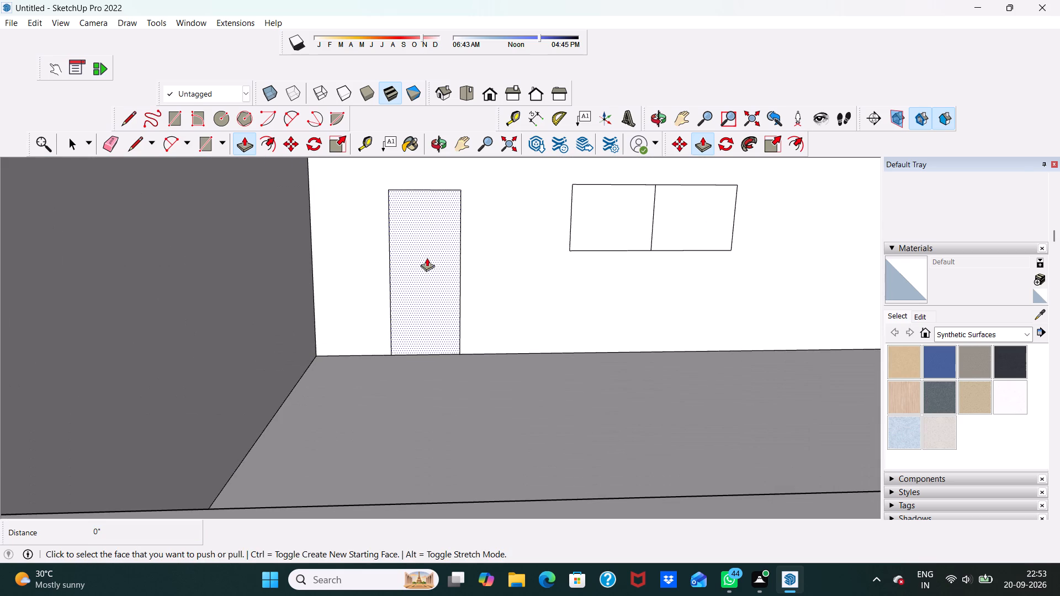
left_click_drag(427, 259, 425, 244)
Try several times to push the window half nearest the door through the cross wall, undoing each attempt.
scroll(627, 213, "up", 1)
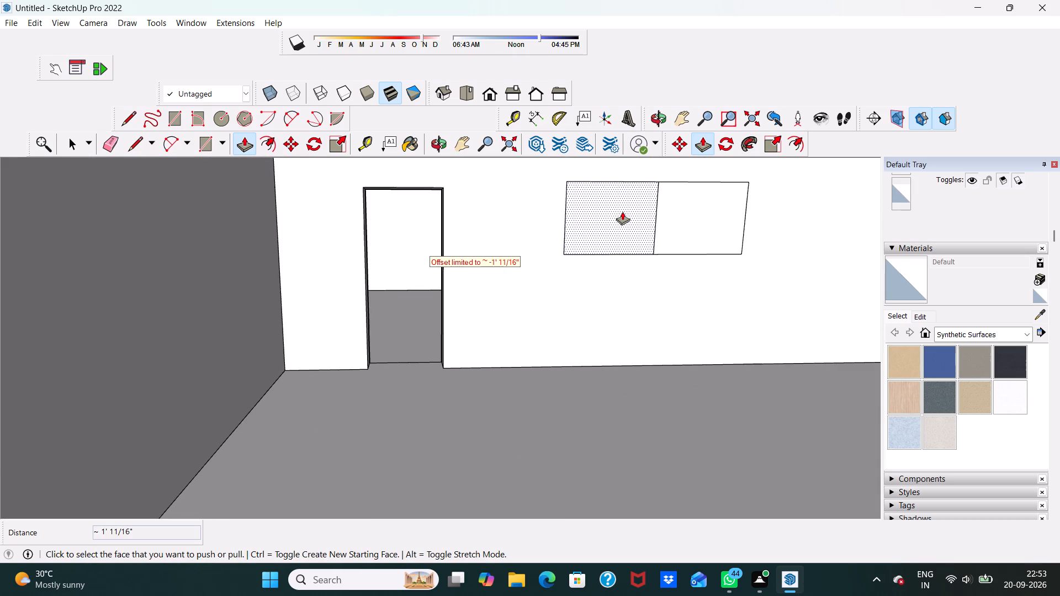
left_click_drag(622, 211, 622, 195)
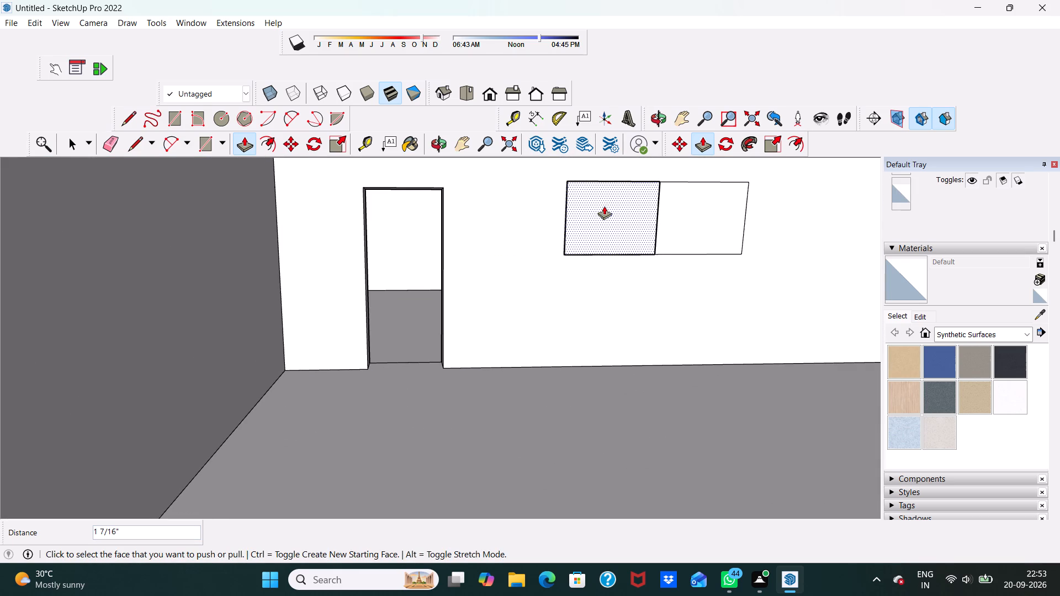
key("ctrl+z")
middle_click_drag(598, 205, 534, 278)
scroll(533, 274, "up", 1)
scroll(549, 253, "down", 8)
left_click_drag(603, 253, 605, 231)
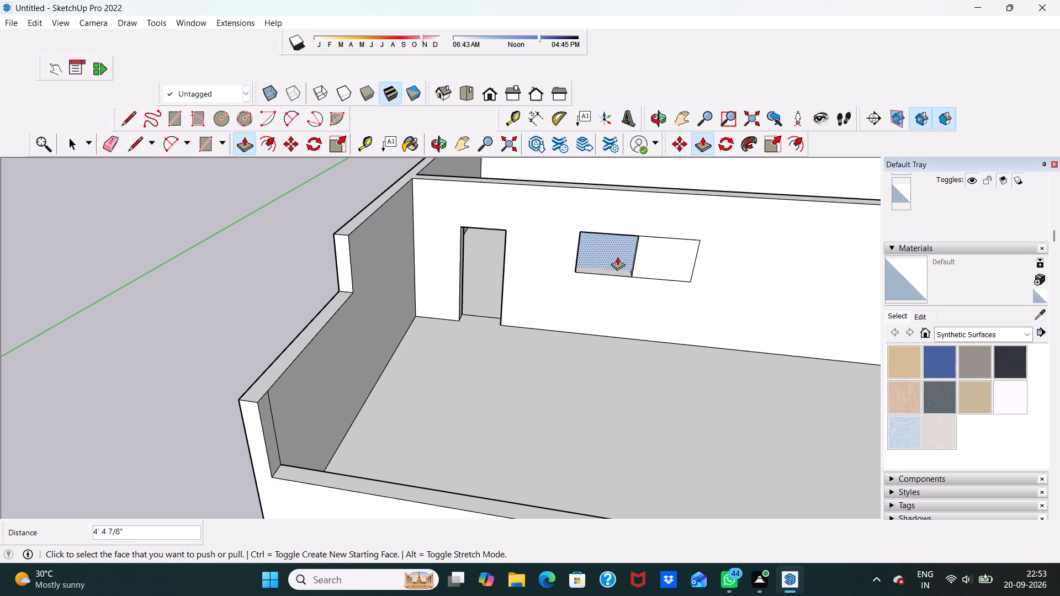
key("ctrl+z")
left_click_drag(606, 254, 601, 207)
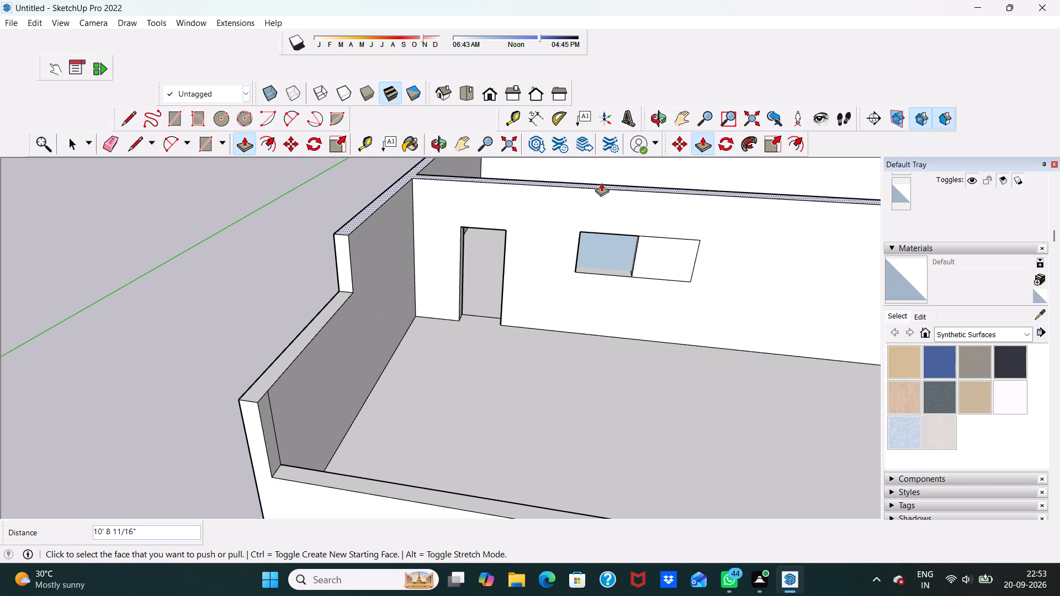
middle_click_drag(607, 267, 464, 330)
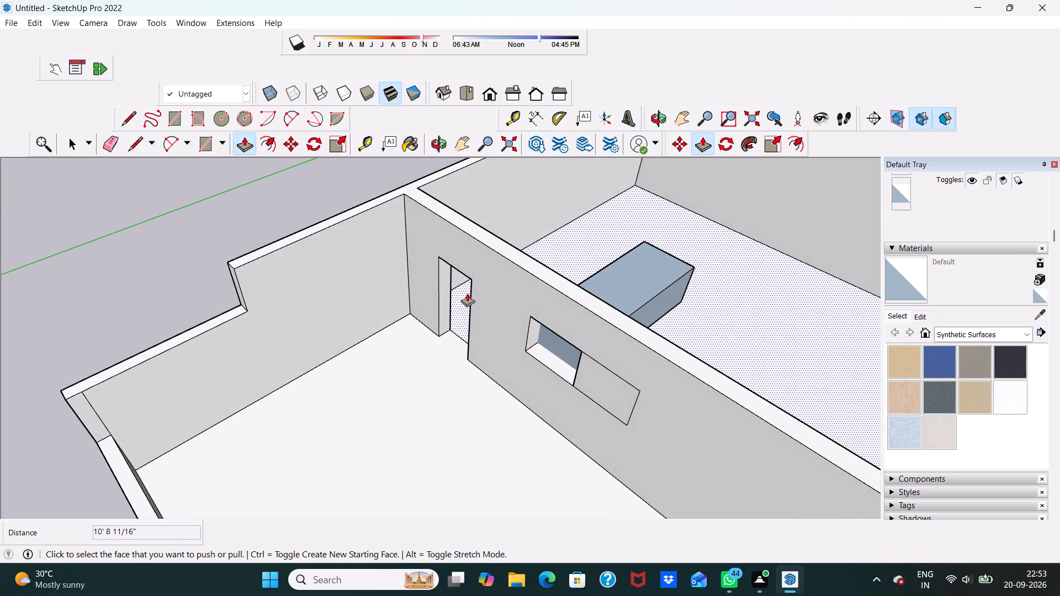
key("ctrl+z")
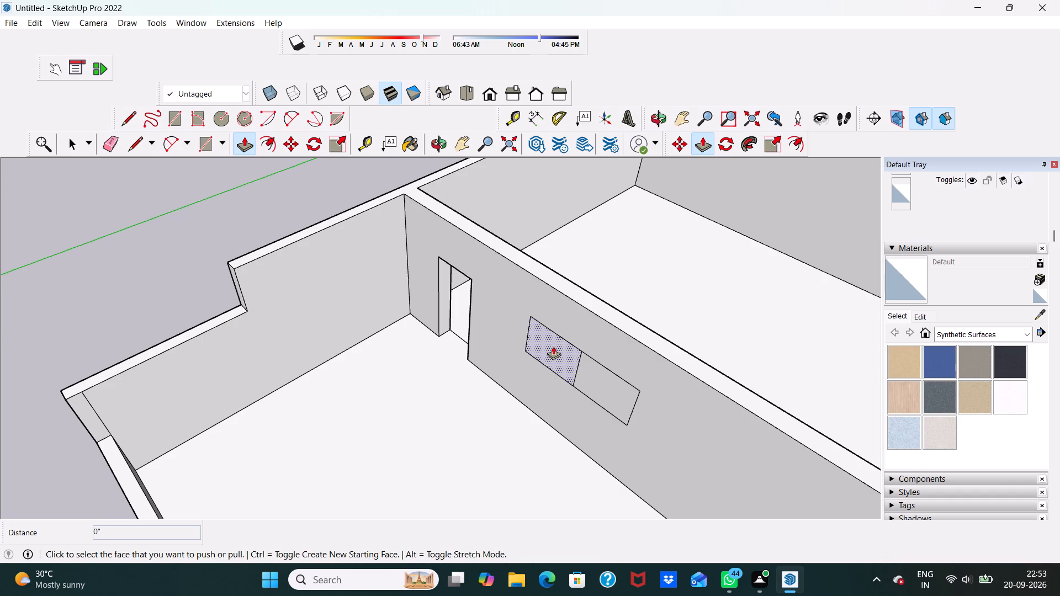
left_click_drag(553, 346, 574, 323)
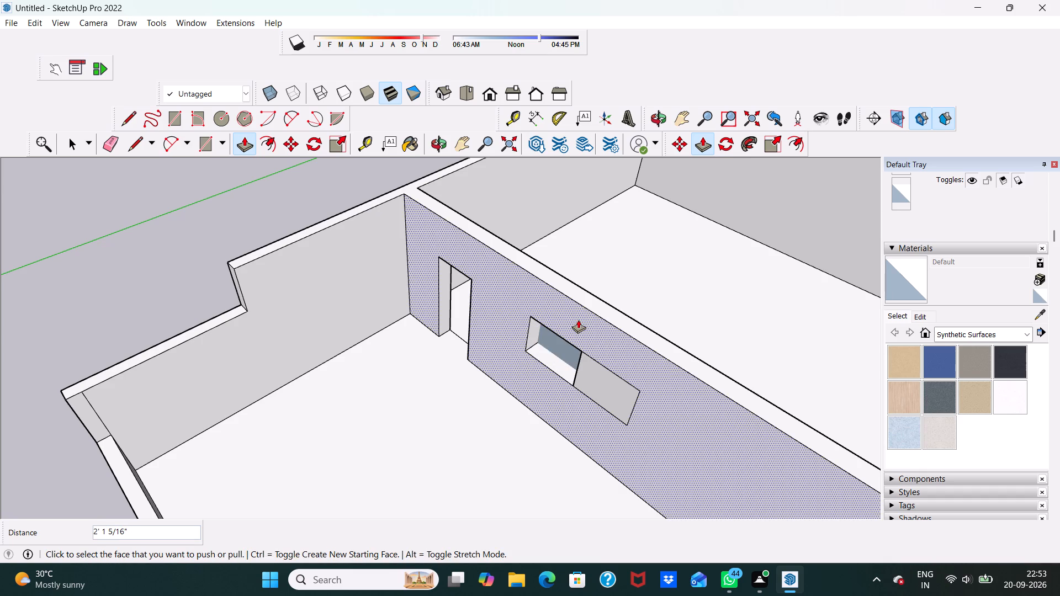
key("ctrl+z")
Push both halves of the window rectangle through the cross wall to cut the full window opening.
left_click_drag(550, 344, 615, 320)
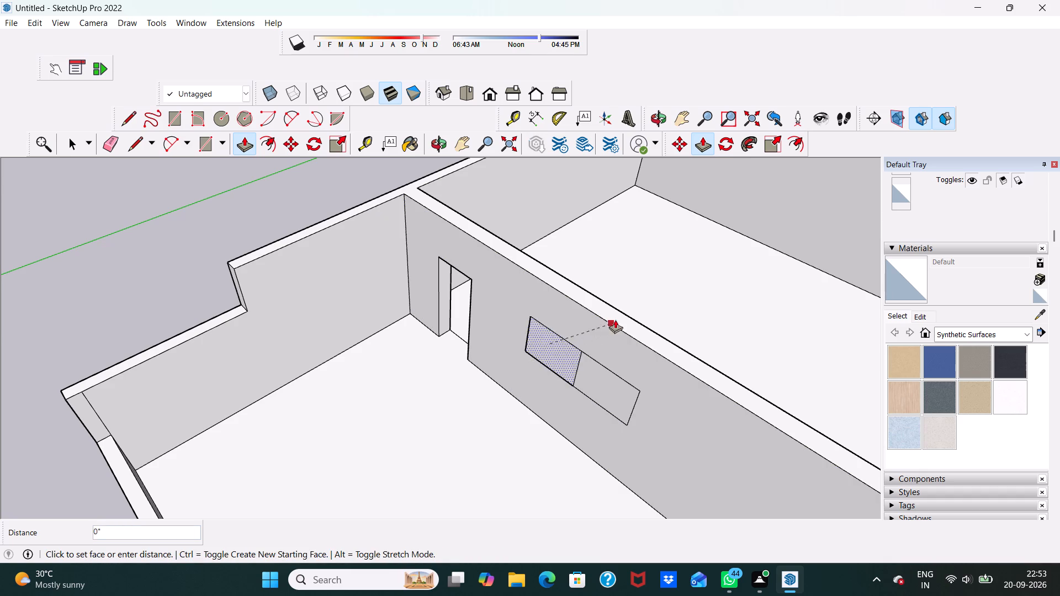
left_click_drag(615, 320, 623, 315)
middle_click_drag(586, 321, 601, 284)
scroll(612, 334, "up", 2)
left_click_drag(602, 351, 674, 265)
scroll(591, 321, "down", 1)
middle_click_drag(592, 321, 664, 251)
scroll(655, 265, "up", 4)
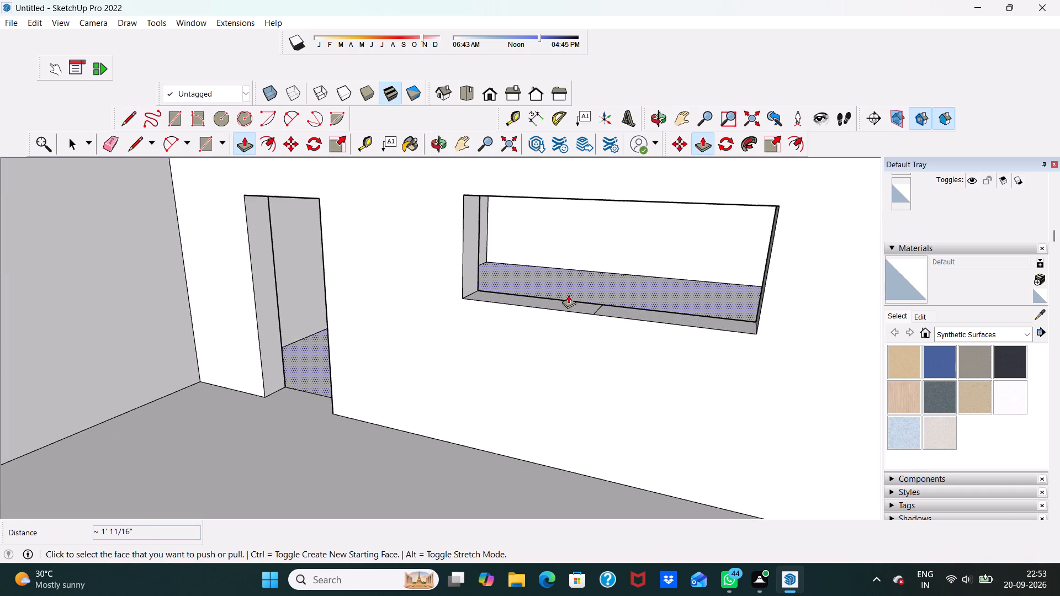
Draw a line across the window sill just beside the existing middle line, marking out a narrow mullion strip.
middle_click_drag(564, 292, 662, 311)
scroll(661, 311, "up", 1)
scroll(656, 308, "down", 5)
scroll(681, 326, "left", 1)
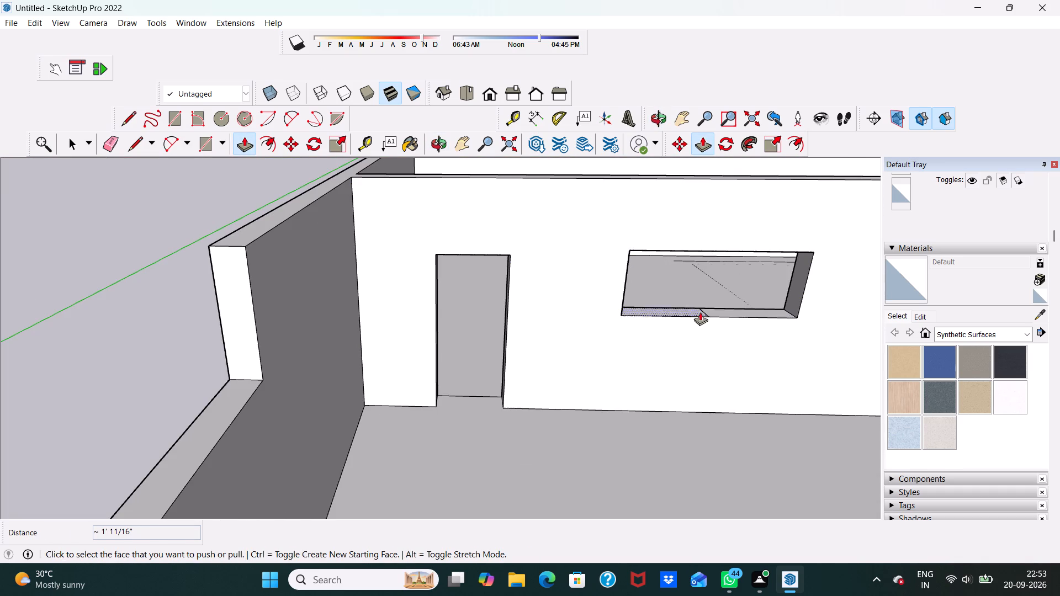
key("space")
scroll(708, 295, "up", 5)
scroll(497, 295, "down", 2)
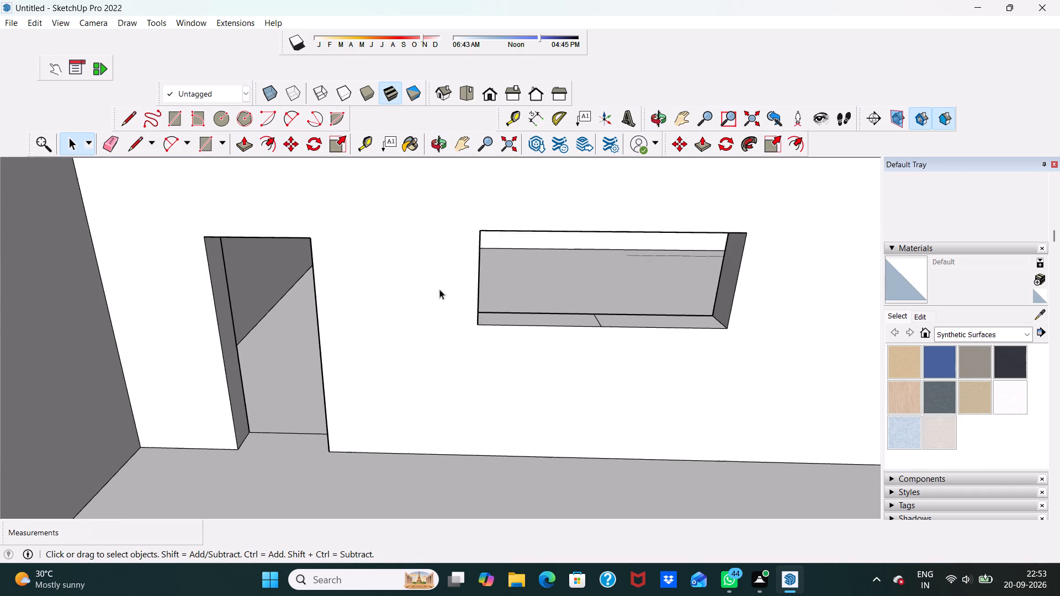
scroll(439, 289, "down", 2)
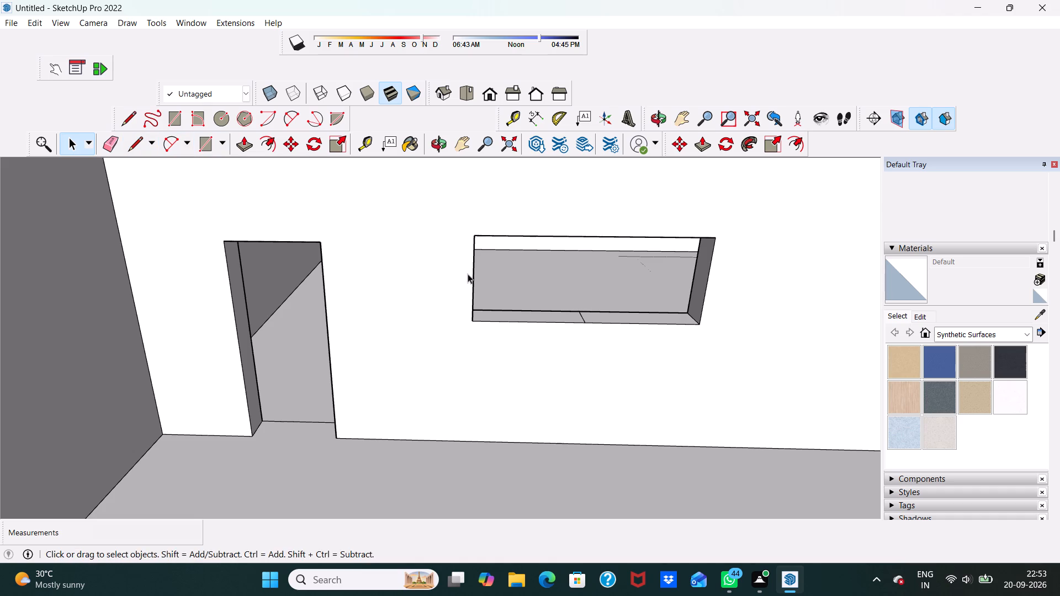
middle_click_drag(491, 290, 480, 290)
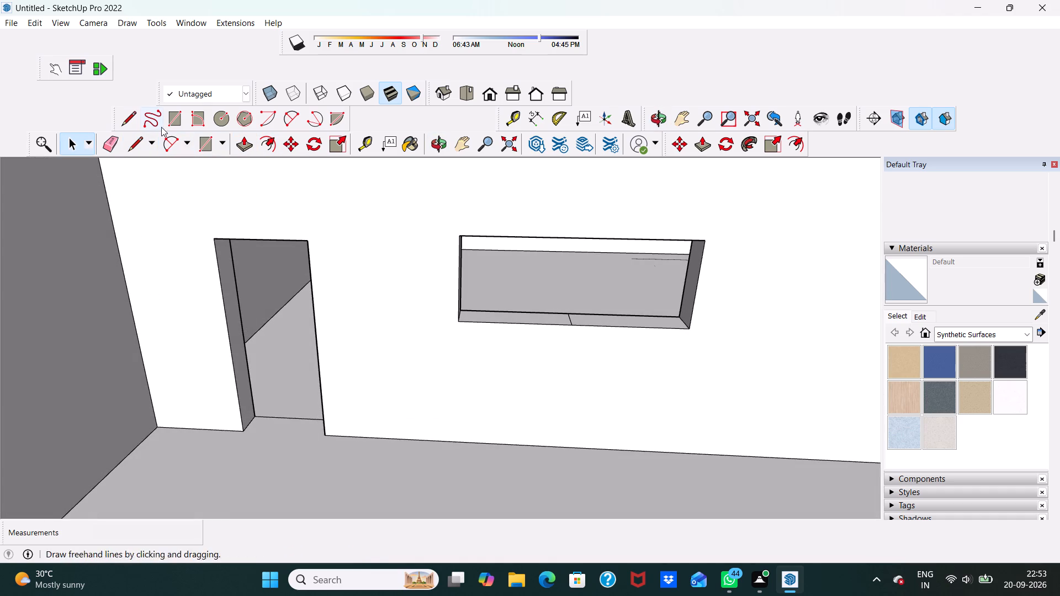
left_click(127, 116)
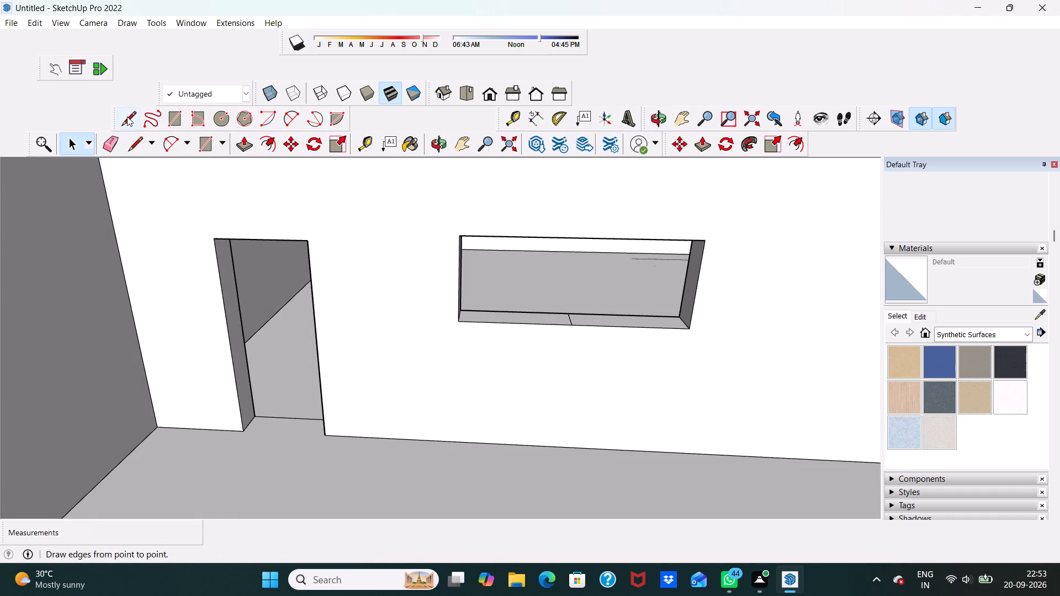
scroll(577, 306, "up", 4)
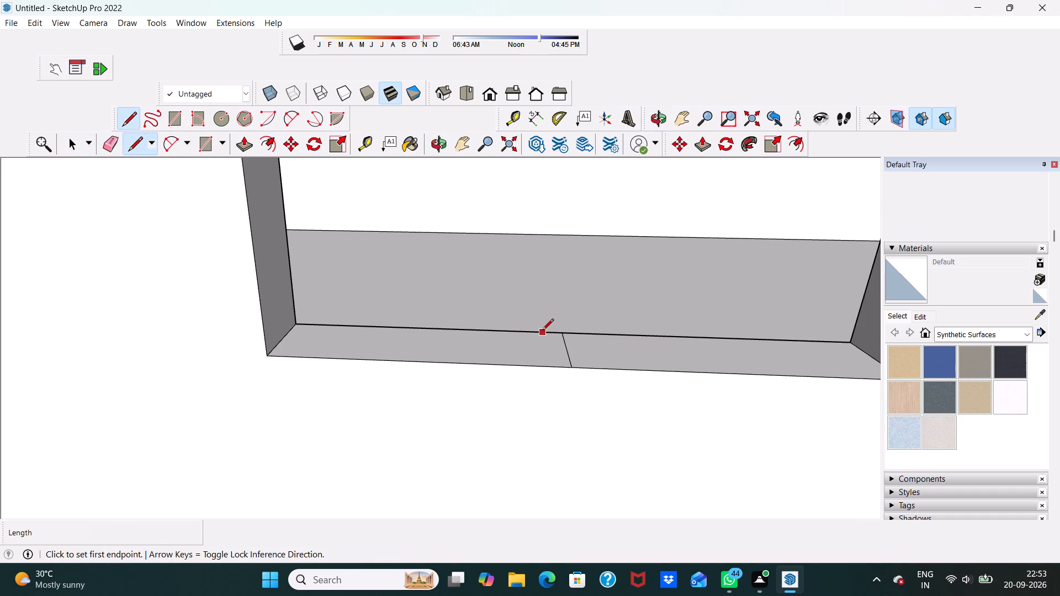
left_click(545, 331)
left_click(548, 365)
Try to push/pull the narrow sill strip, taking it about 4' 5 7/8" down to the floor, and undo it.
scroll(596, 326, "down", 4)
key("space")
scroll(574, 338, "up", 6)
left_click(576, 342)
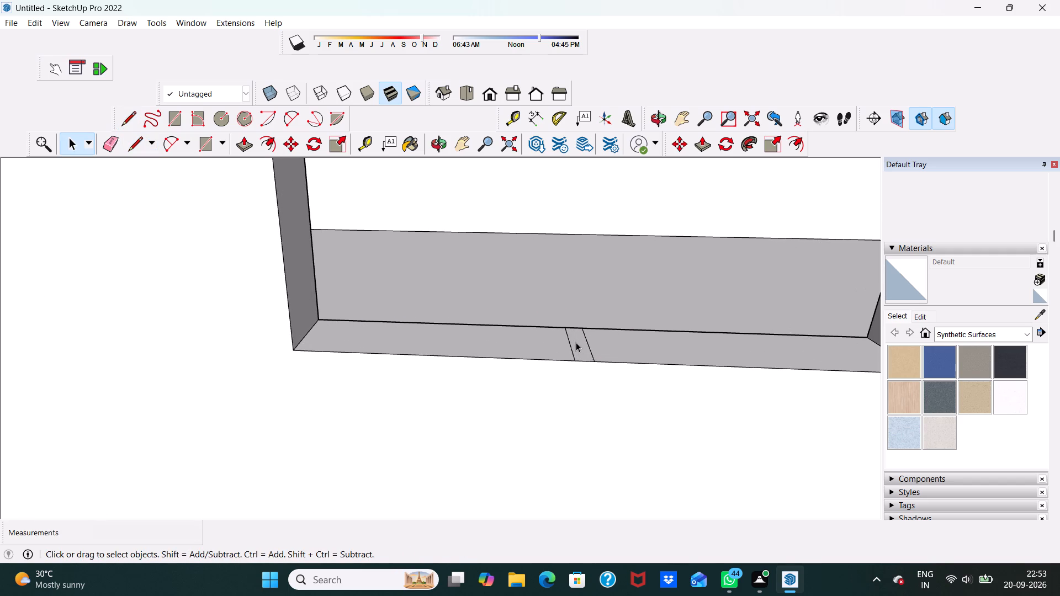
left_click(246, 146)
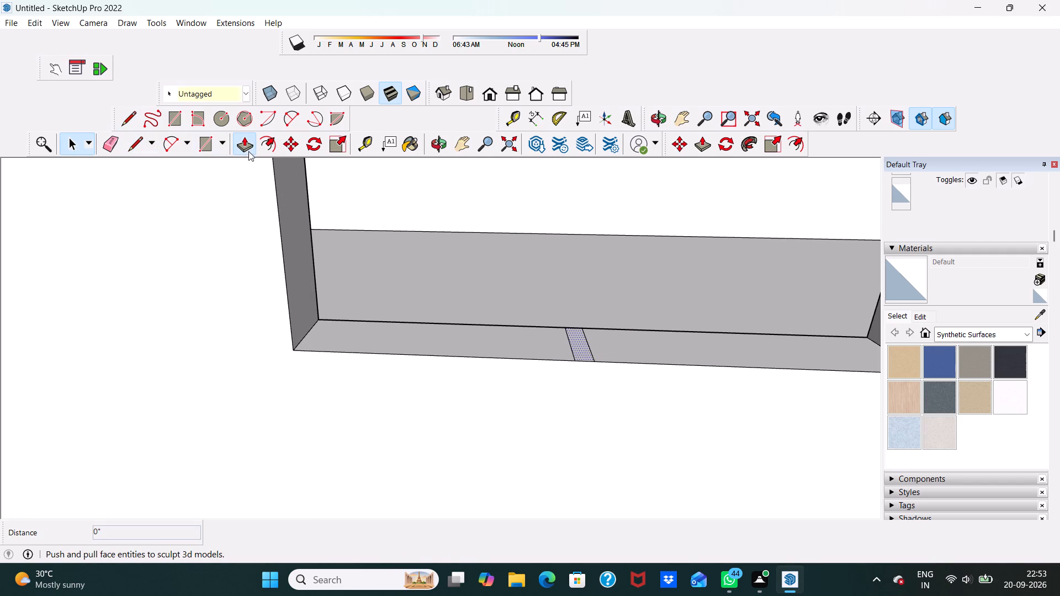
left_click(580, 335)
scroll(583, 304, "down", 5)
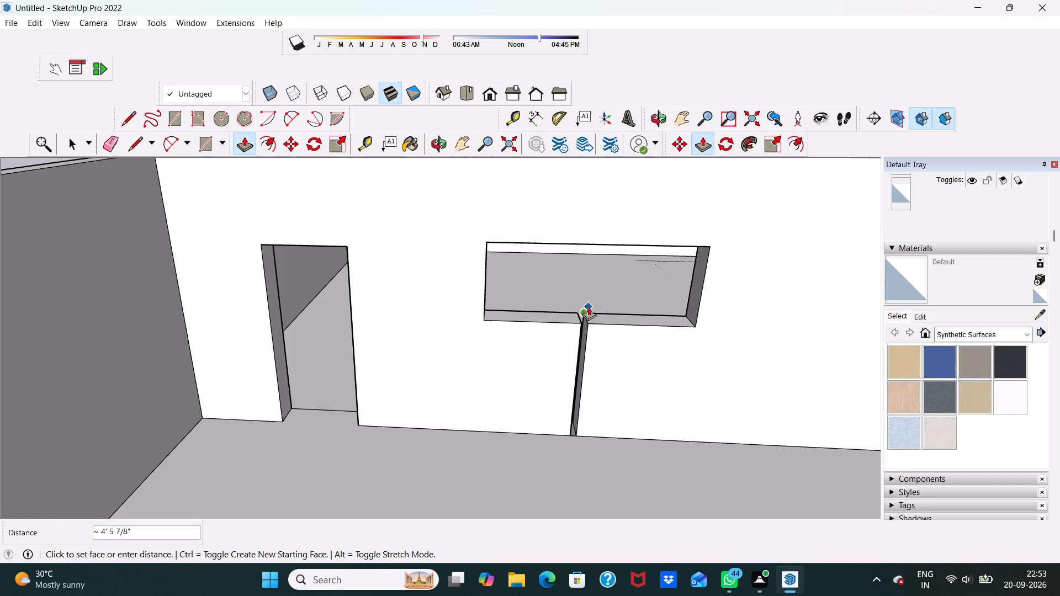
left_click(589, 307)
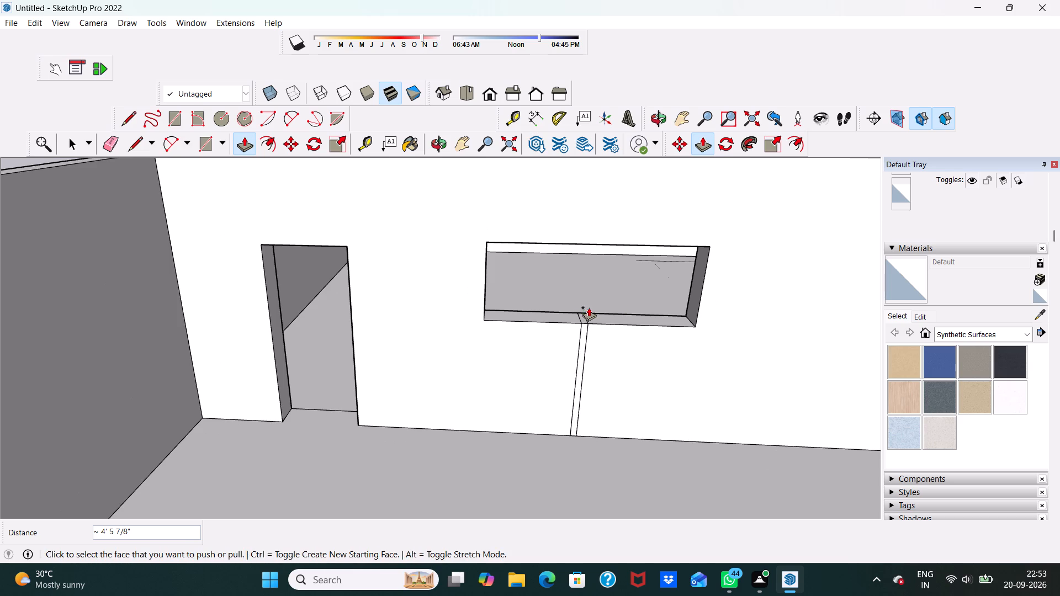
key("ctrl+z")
Pull the narrow sill strip up about 2' 9" to the top of the window opening, forming a central mullion.
scroll(593, 308, "up", 5)
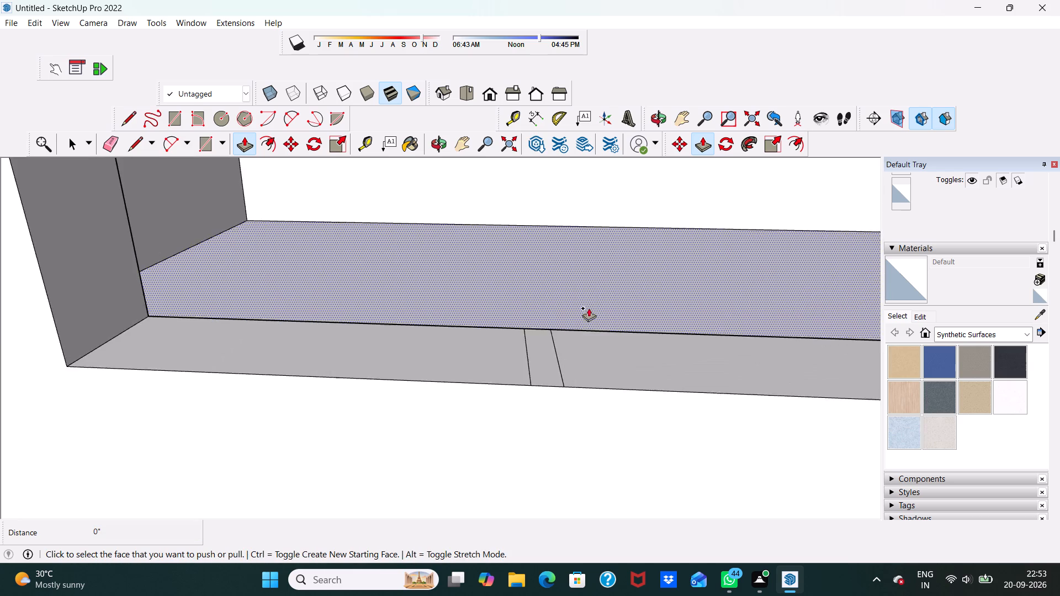
scroll(589, 308, "up", 4)
scroll(509, 359, "down", 5)
left_click(507, 366)
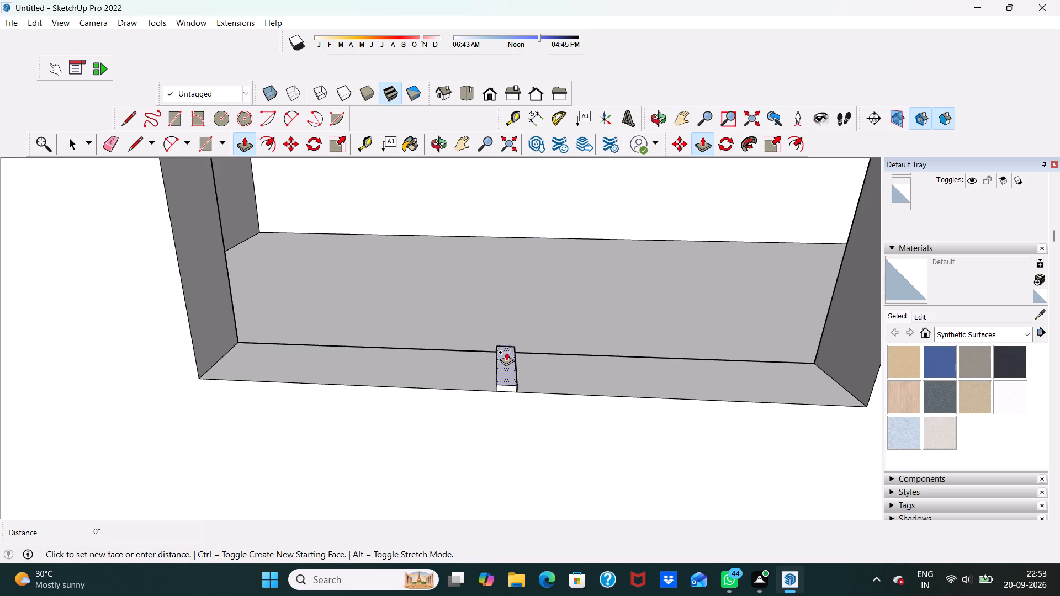
scroll(502, 328, "down", 9)
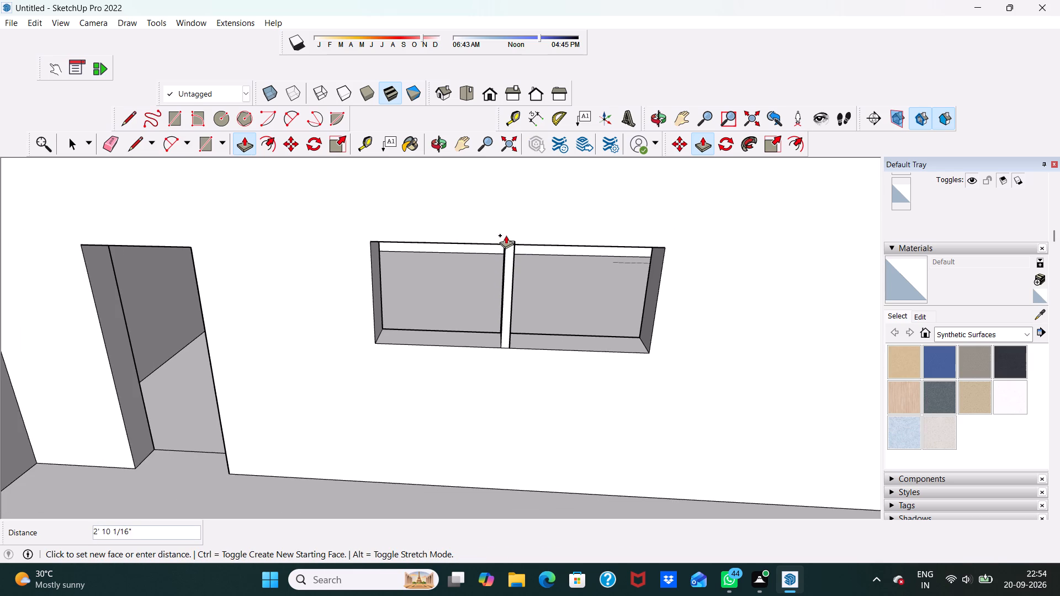
middle_click_drag(506, 241, 507, 217)
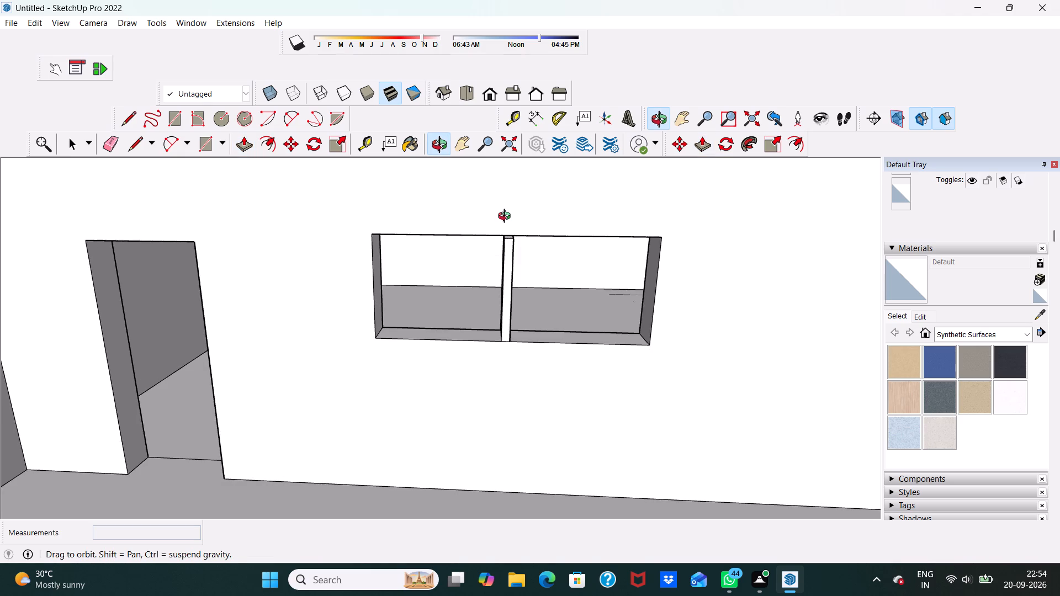
middle_click_drag(507, 217, 508, 178)
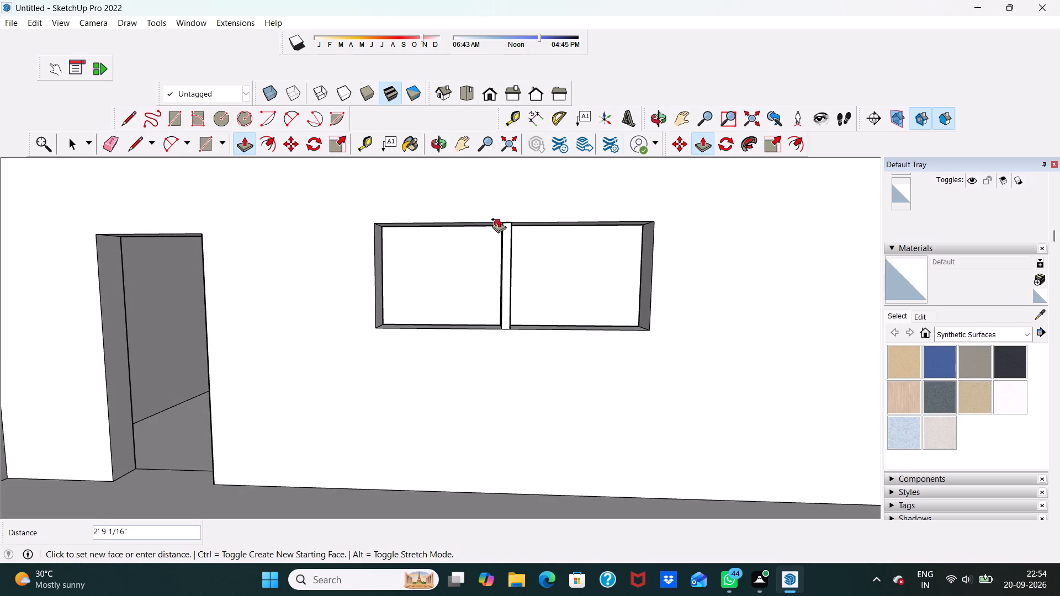
left_click(499, 219)
key("space")
Examine the door opening, the divided window and the whole two-level building from several sides.
middle_click_drag(531, 255, 526, 327)
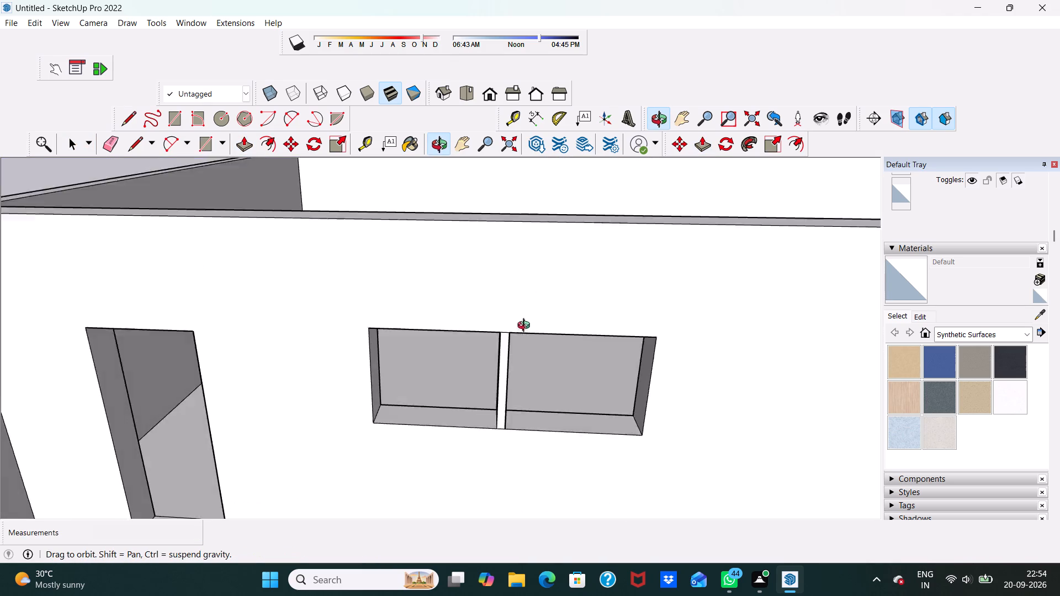
middle_click_drag(526, 327, 569, 246)
scroll(568, 241, "up", 1)
key("space")
scroll(556, 248, "down", 4)
middle_click_drag(580, 278, 510, 288)
middle_click_drag(526, 281, 443, 274)
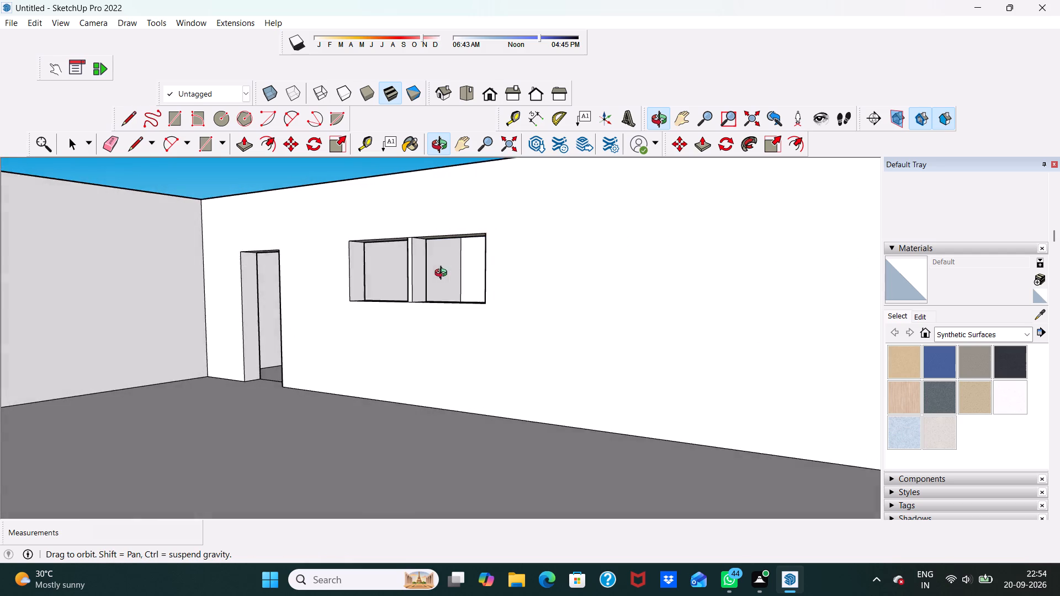
middle_click_drag(443, 274, 597, 294)
scroll(545, 284, "down", 5)
middle_click_drag(554, 291, 602, 299)
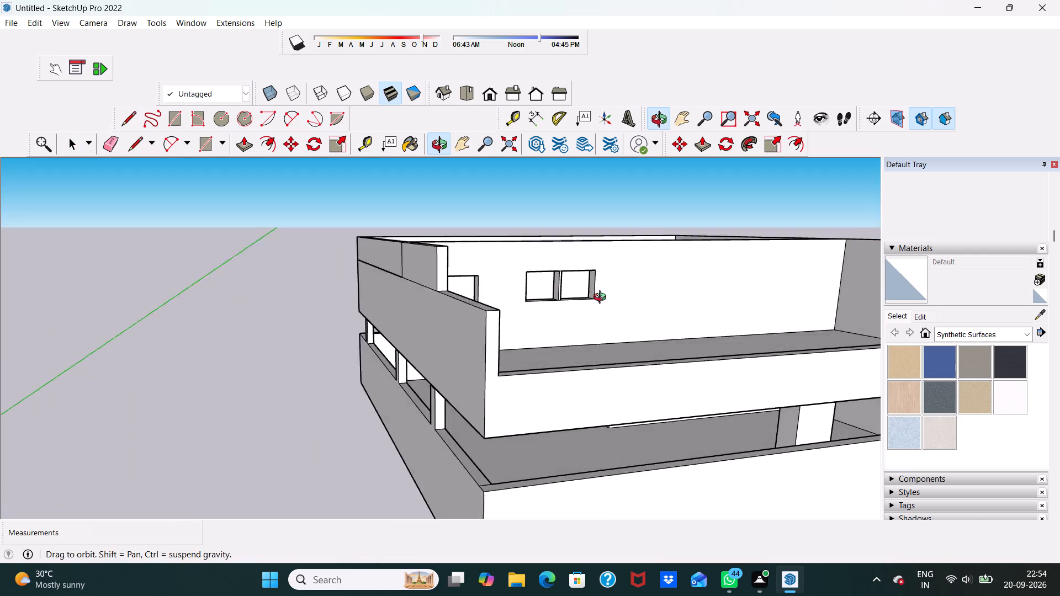
middle_click_drag(602, 299, 536, 270)
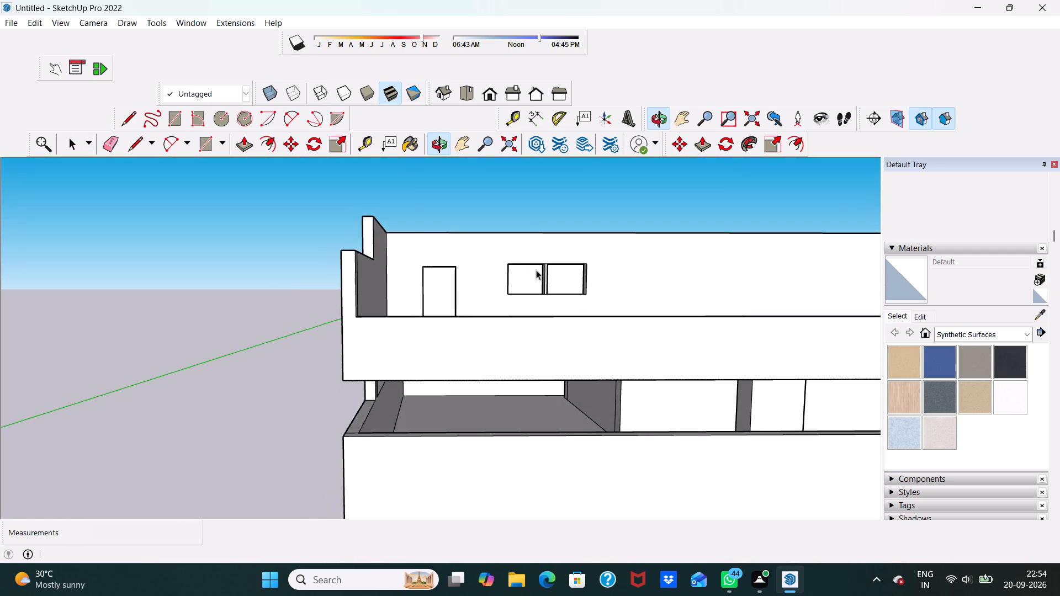
scroll(536, 270, "up", 1)
scroll(536, 270, "down", 5)
middle_click_drag(555, 285, 537, 330)
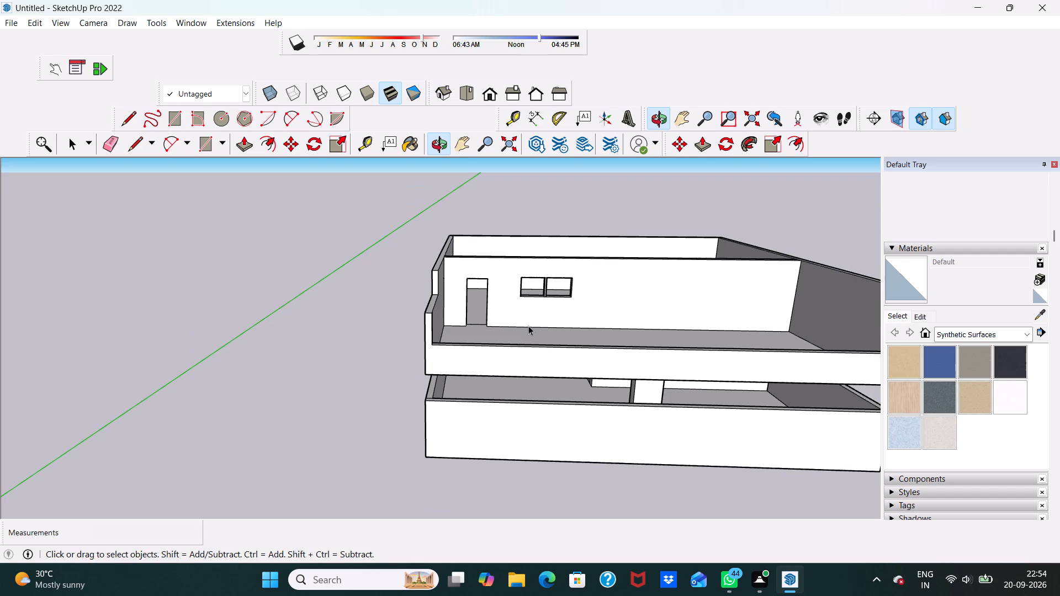
scroll(518, 329, "down", 3)
middle_click_drag(516, 331, 389, 286)
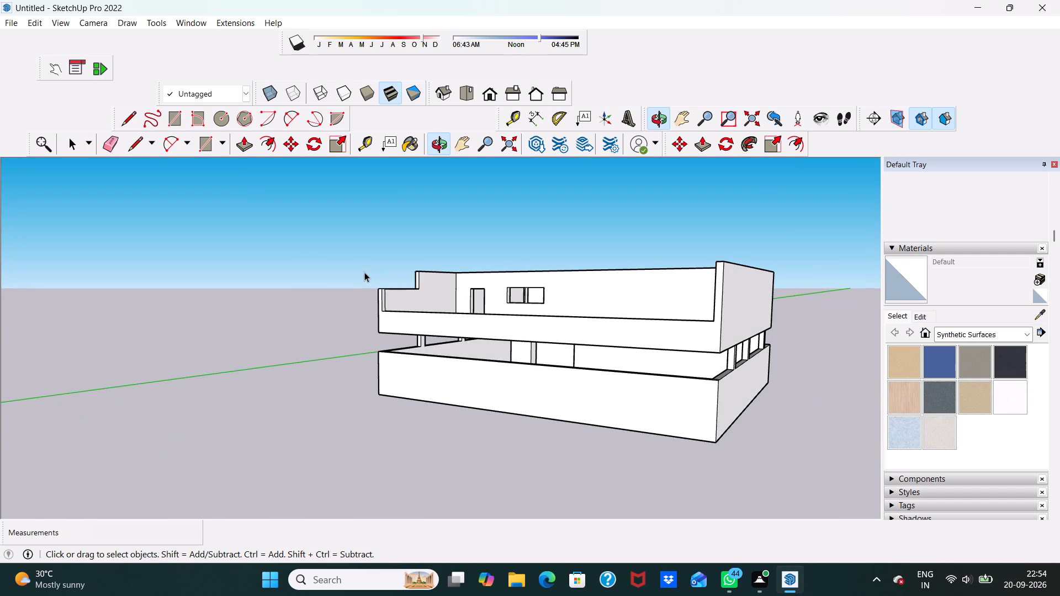
middle_click_drag(355, 412, 533, 428)
scroll(566, 337, "up", 5)
middle_click_drag(524, 335, 417, 311)
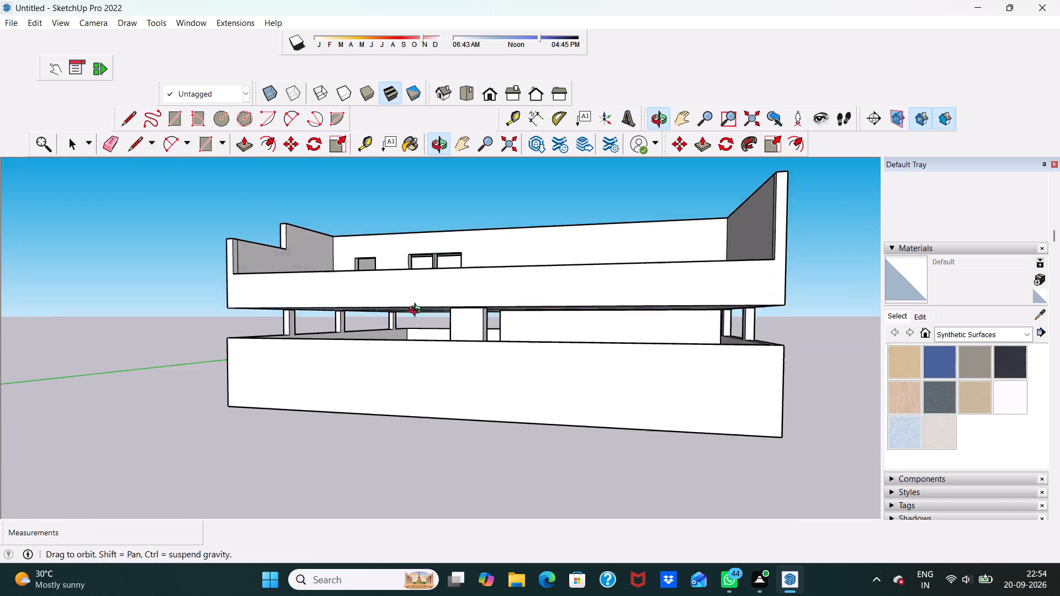
middle_click_drag(417, 311, 460, 338)
scroll(460, 311, "up", 6)
scroll(460, 311, "down", 4)
middle_click_drag(460, 311, 449, 384)
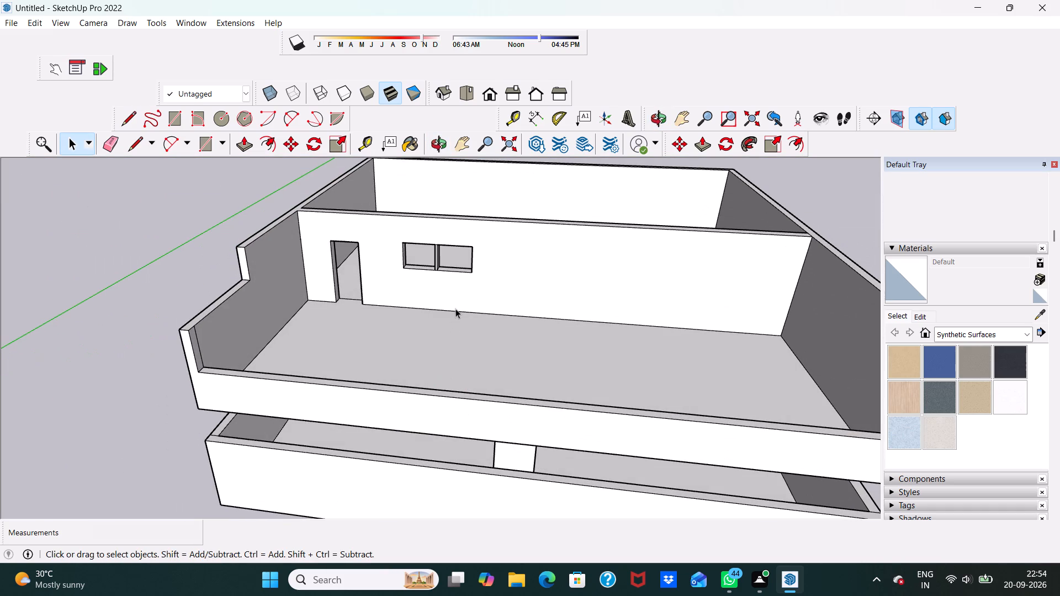
Copy the entire upper level about 10' 1/8" straight up, stacking it on the existing upper level's walls.
triple_click(446, 322)
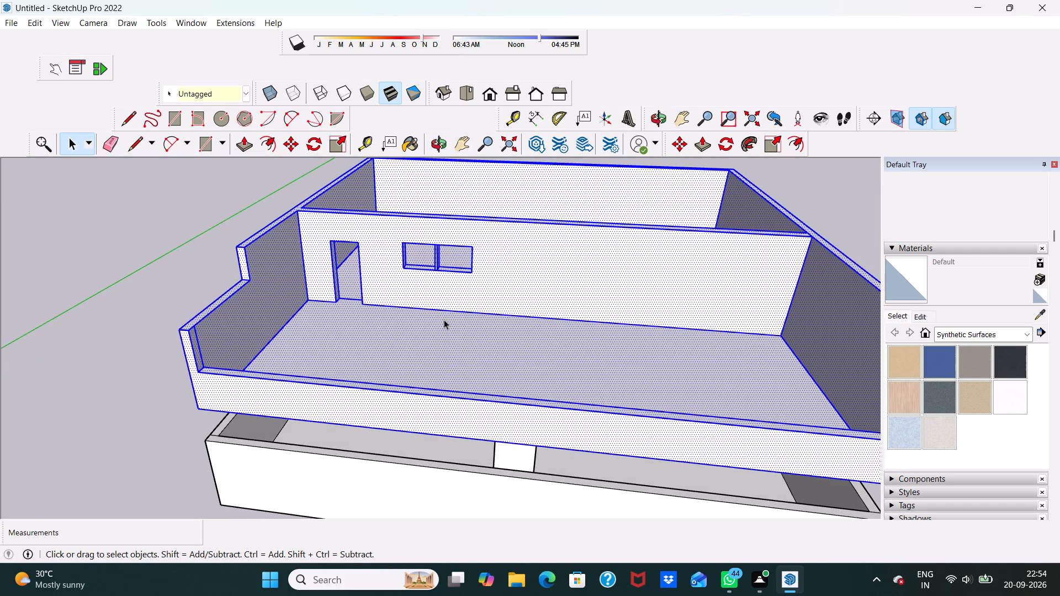
left_click(291, 139)
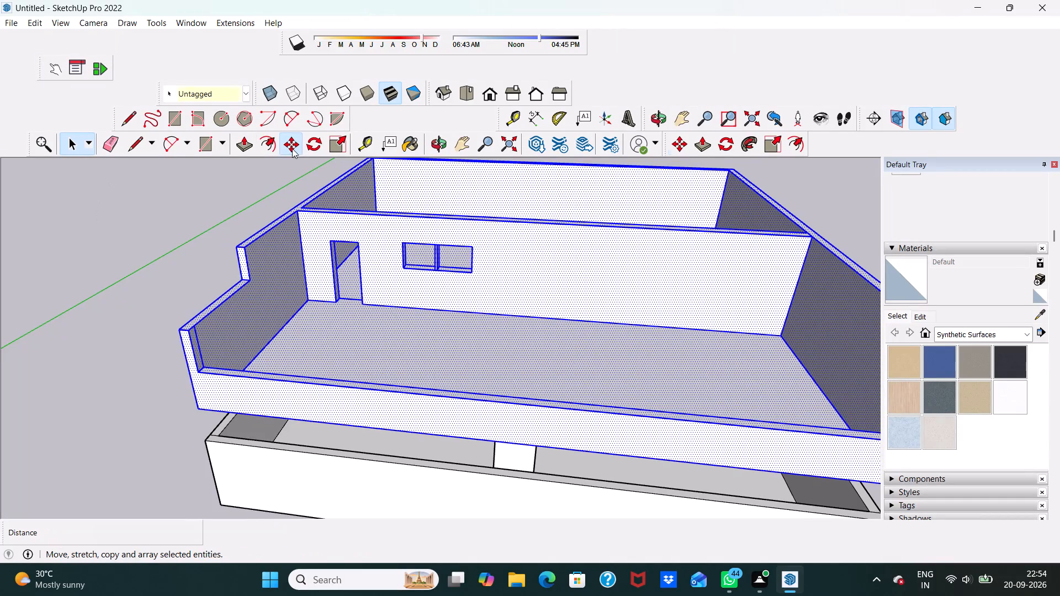
left_click(206, 407)
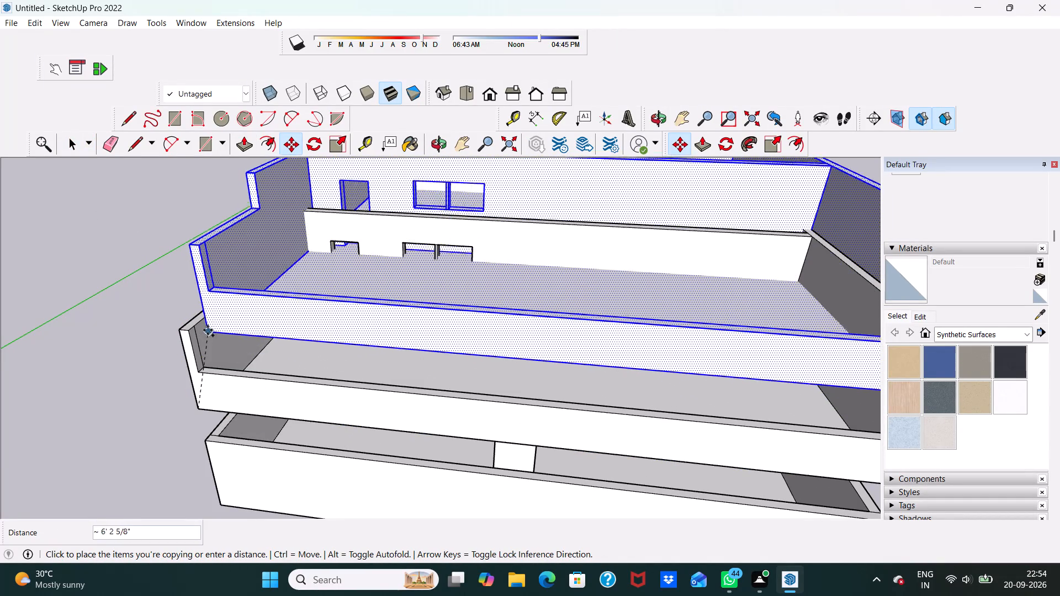
scroll(149, 322, "up", 3)
scroll(141, 336, "down", 6)
scroll(220, 296, "up", 1)
scroll(227, 295, "down", 4)
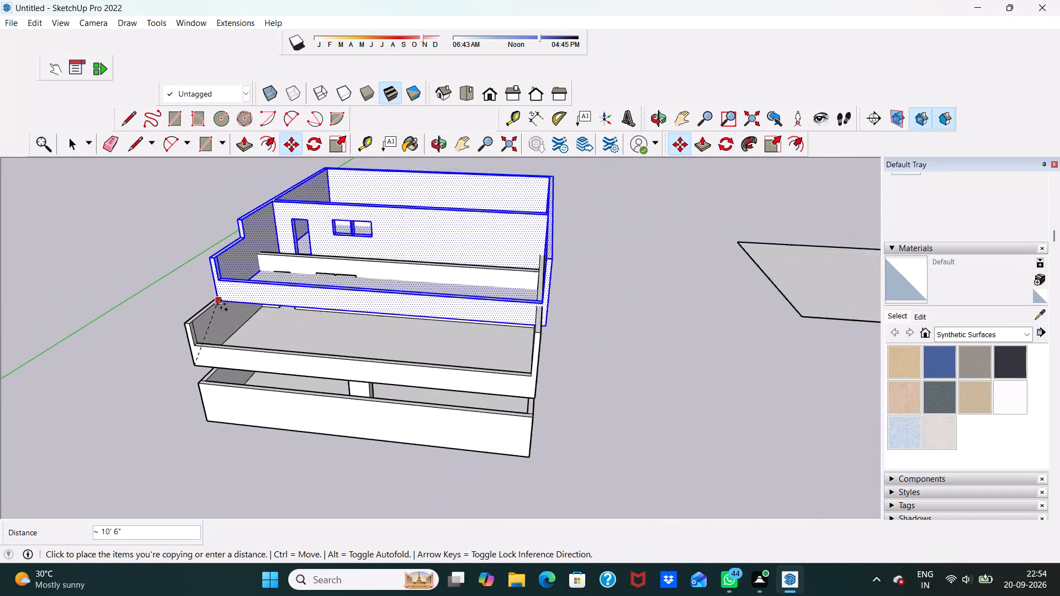
scroll(221, 304, "down", 4)
middle_click_drag(231, 306, 7, 311)
scroll(246, 310, "up", 1)
scroll(283, 235, "up", 2)
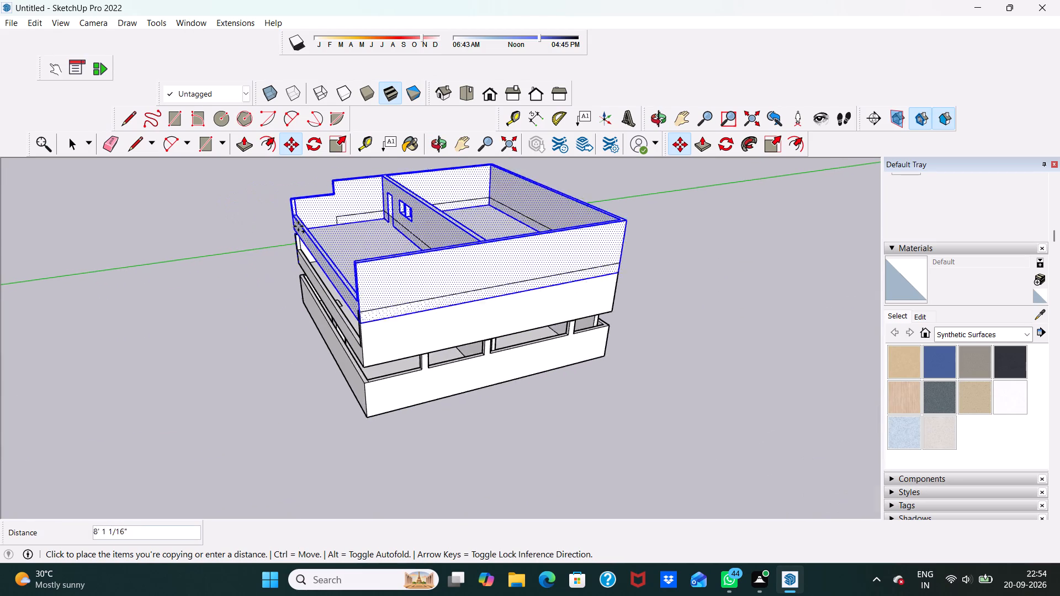
scroll(298, 226, "up", 5)
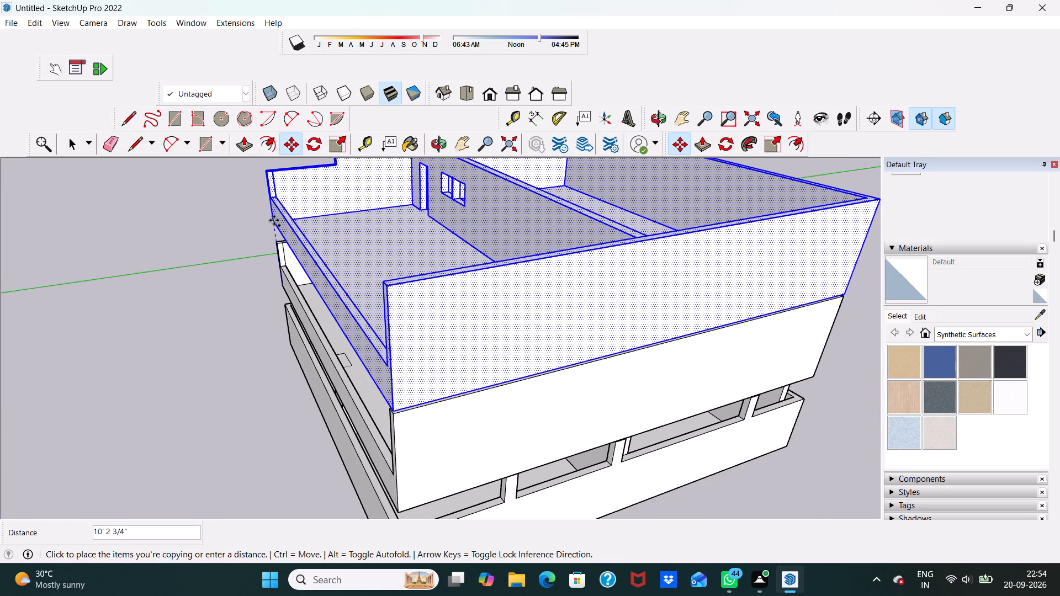
left_click(273, 222)
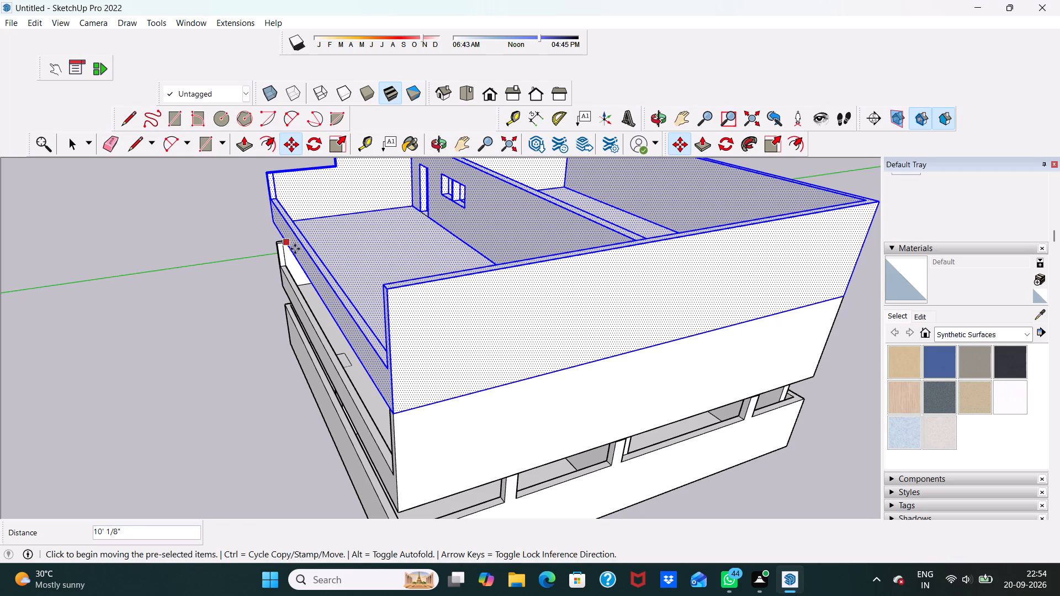
middle_click_drag(338, 260, 0, 216)
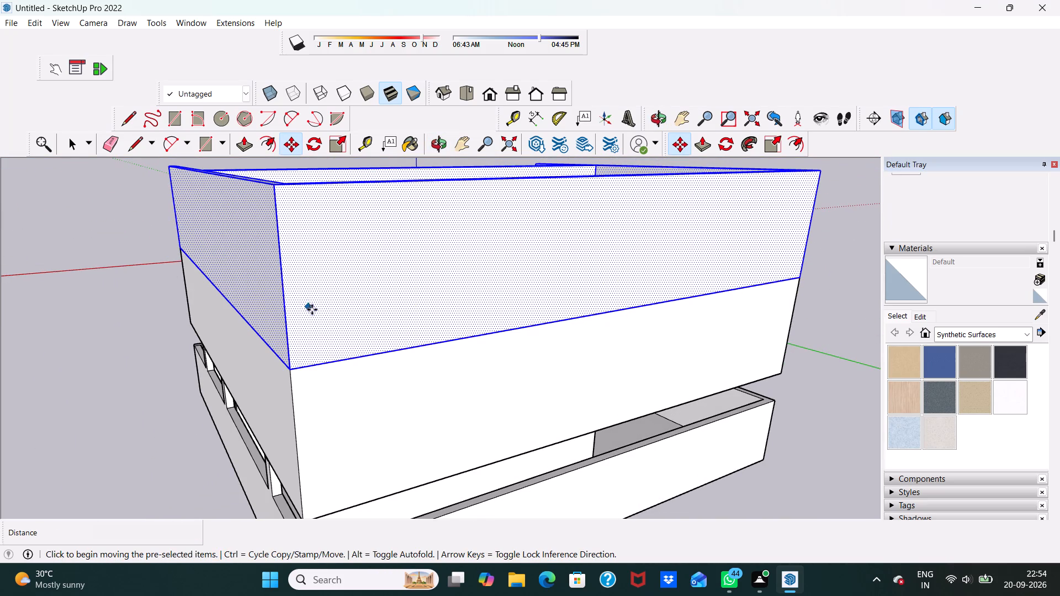
scroll(447, 335, "up", 2)
key("space")
left_click(129, 368)
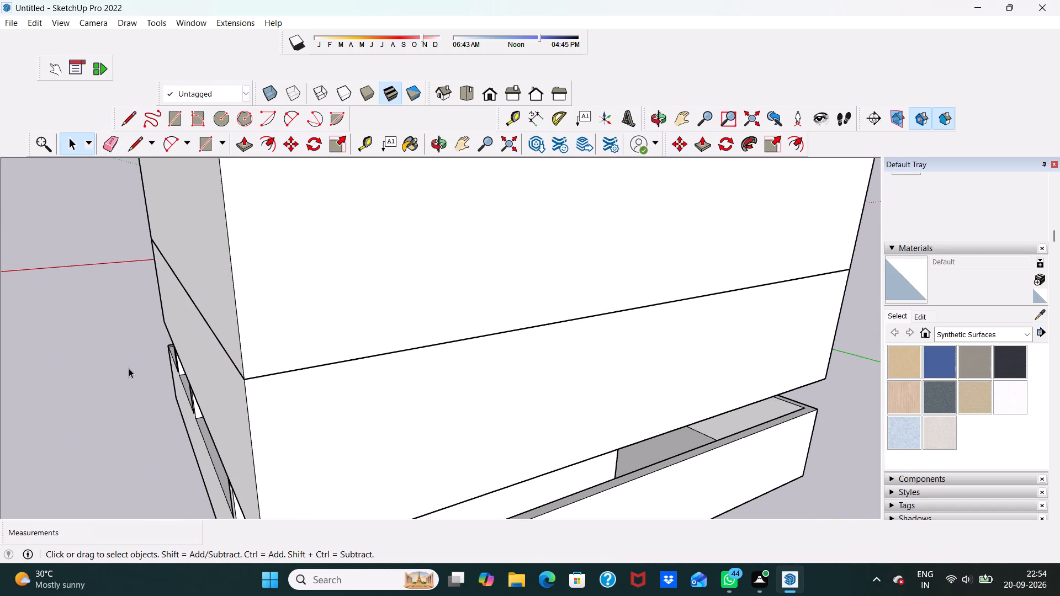
Inspect the joint between the stacked upper levels up close and undo the last copy of the upper level.
middle_click_drag(128, 360, 0, 278)
scroll(361, 244, "up", 17)
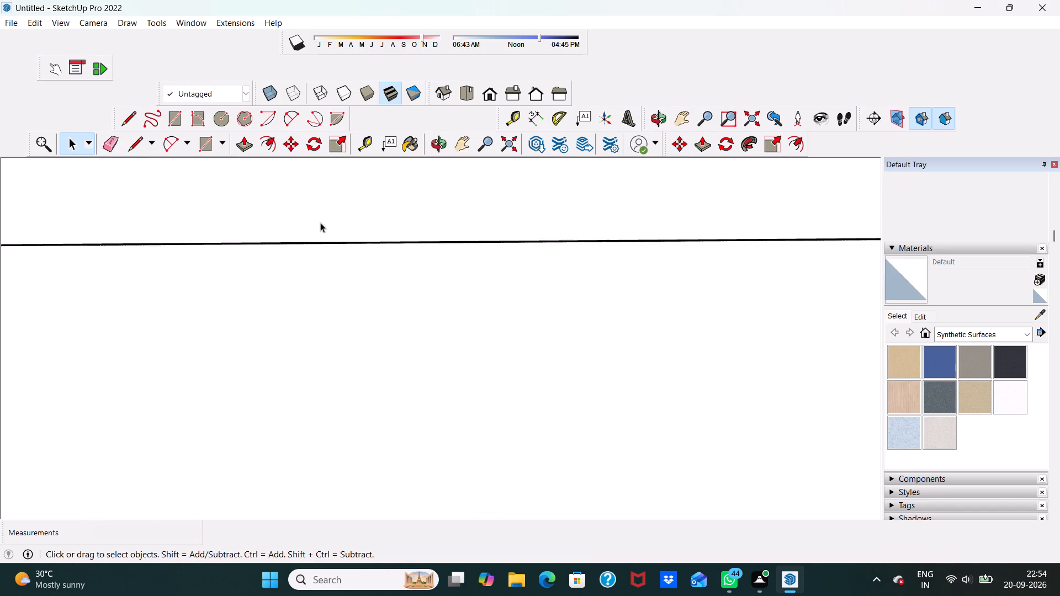
scroll(320, 222, "up", 9)
middle_click_drag(328, 249, 338, 323)
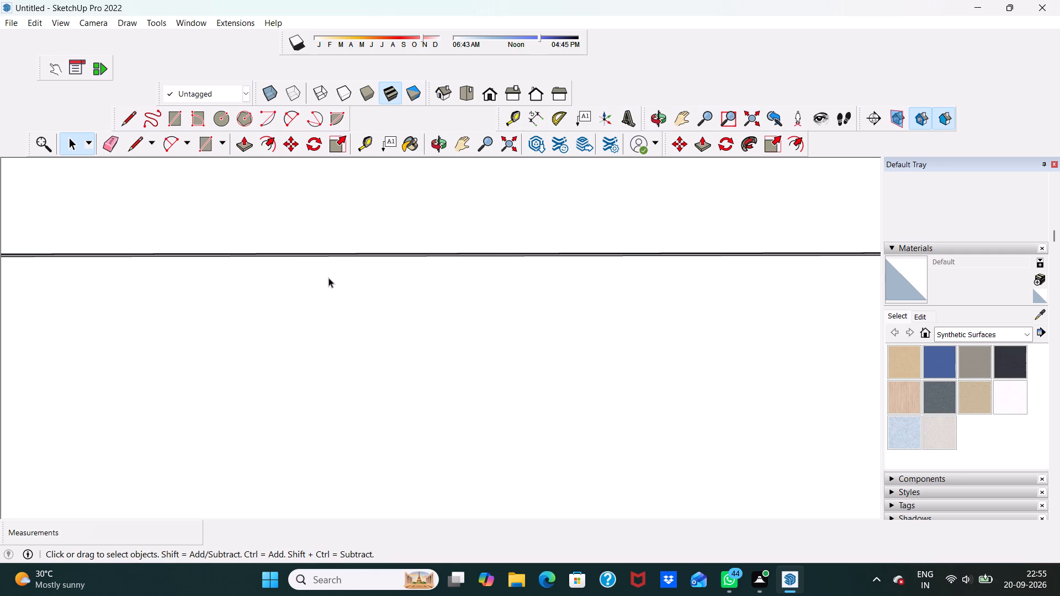
key("ctrl+z")
Copy the entire upper level 10' up, placing its bottom corner on the top corner of the existing upper level's wall.
scroll(328, 278, "down", 8)
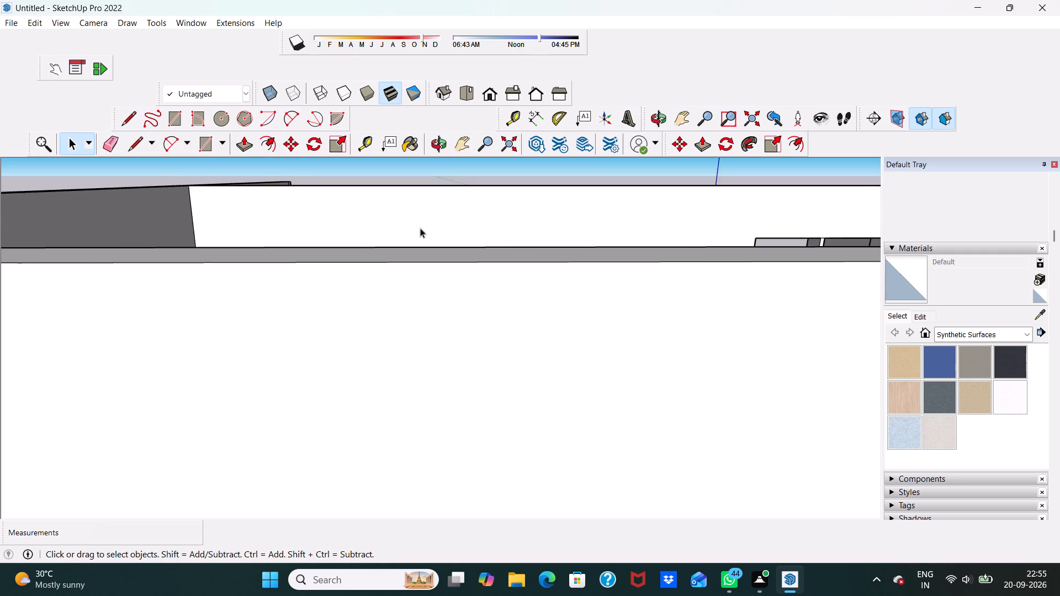
scroll(420, 228, "down", 11)
middle_click_drag(292, 213, 650, 295)
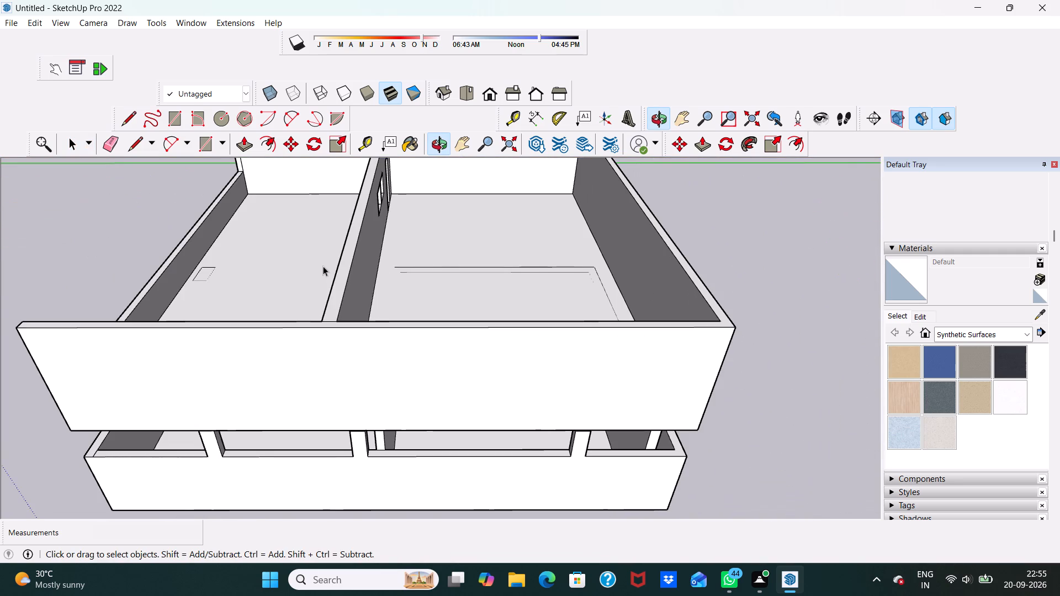
double_click(275, 258)
left_click(275, 258)
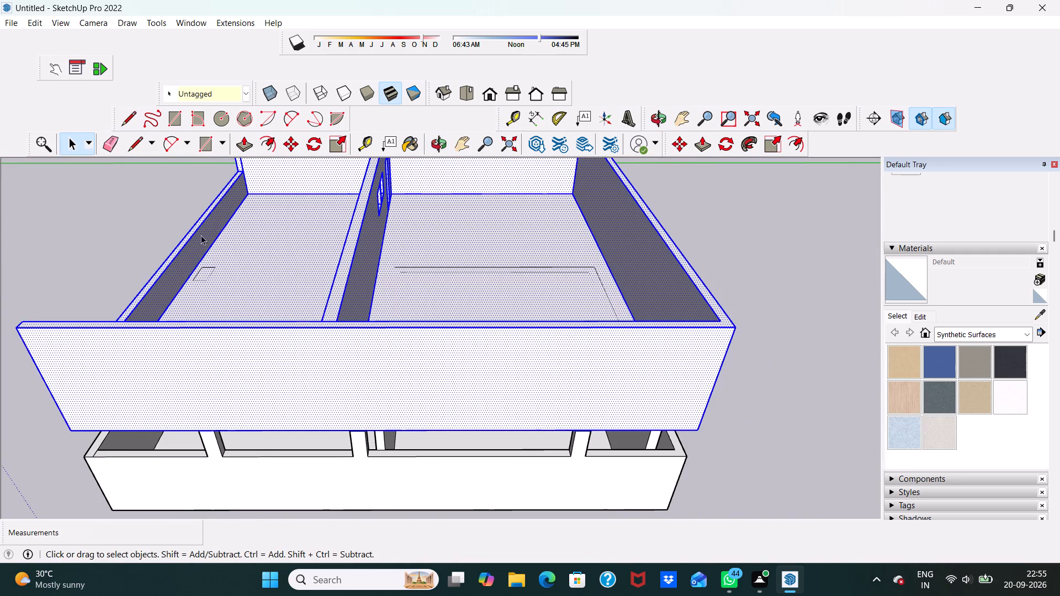
left_click(288, 146)
left_click(66, 432)
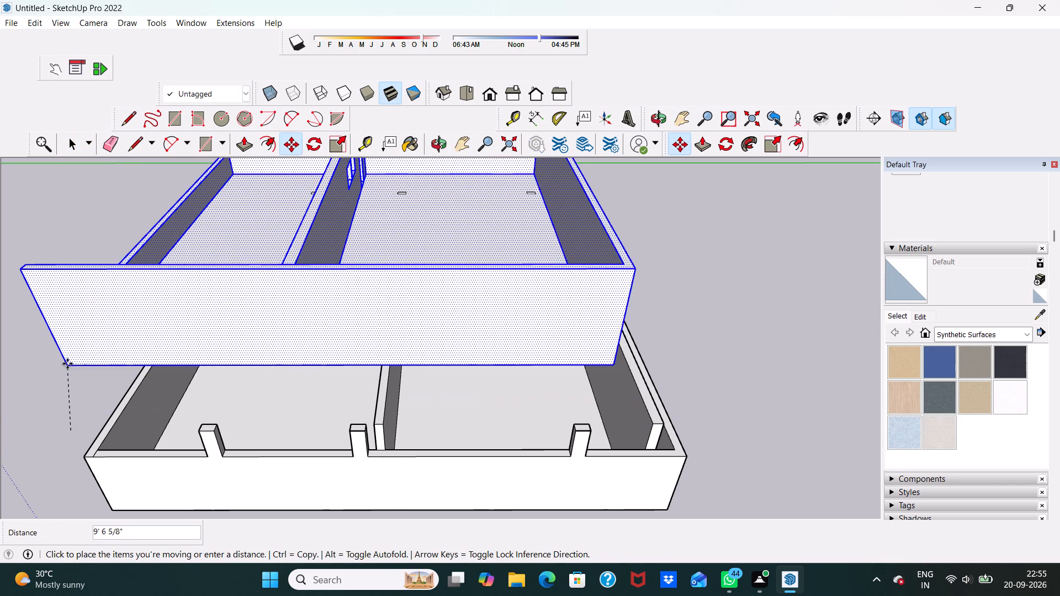
scroll(44, 311, "up", 2)
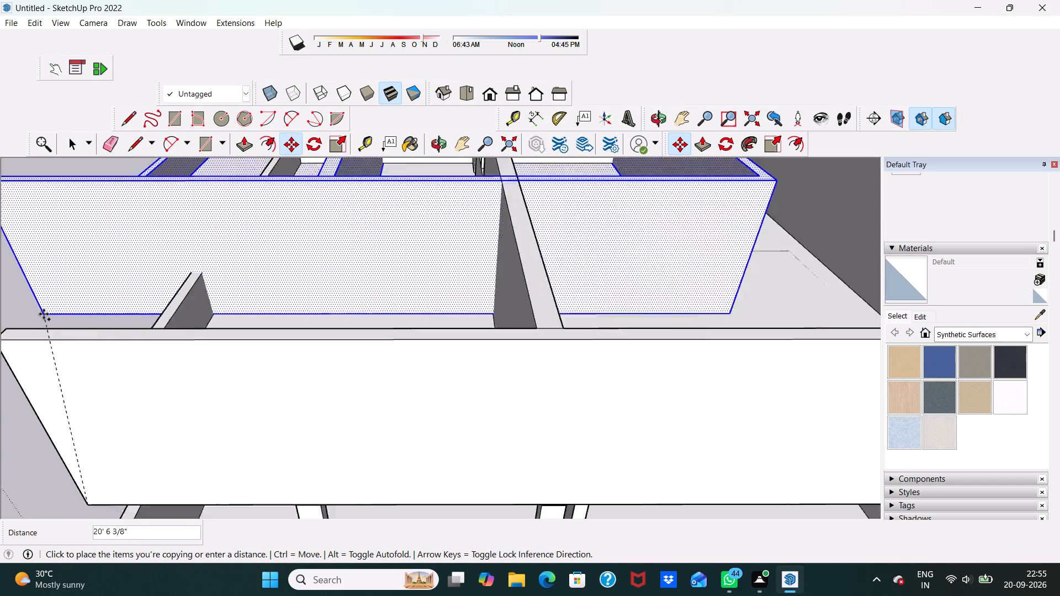
scroll(44, 314, "up", 7)
scroll(28, 331, "down", 14)
scroll(120, 320, "up", 5)
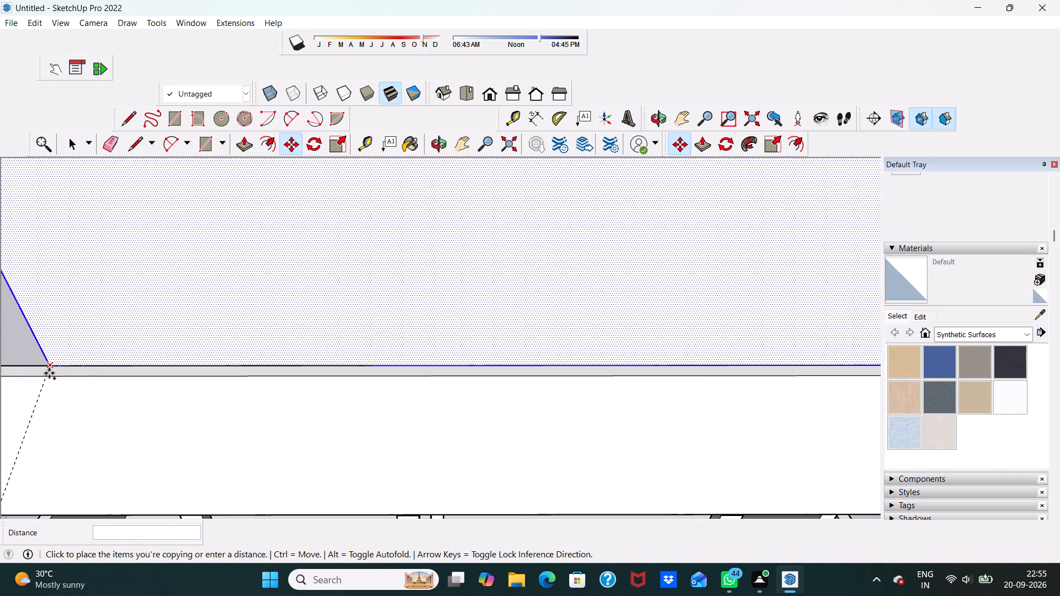
scroll(22, 359, "up", 3)
scroll(19, 363, "down", 15)
scroll(67, 378, "up", 5)
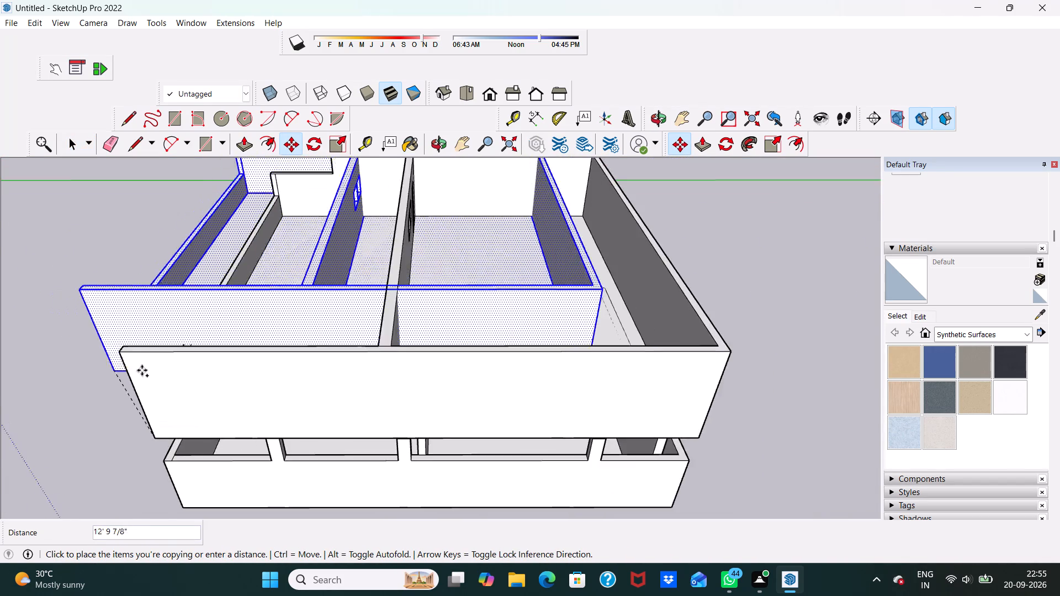
scroll(142, 370, "up", 4)
scroll(105, 340, "up", 1)
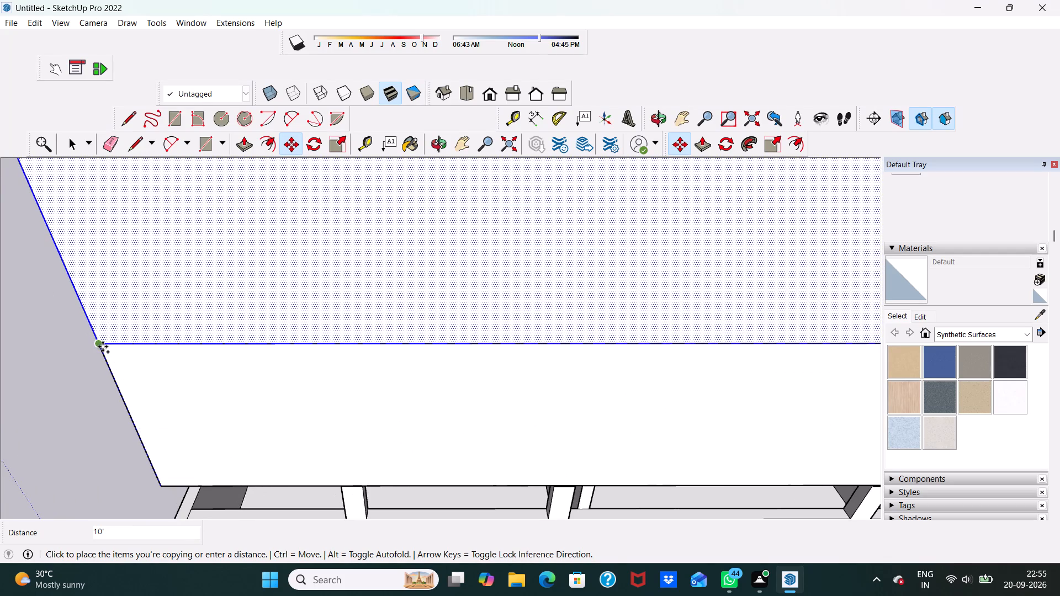
scroll(103, 347, "up", 10)
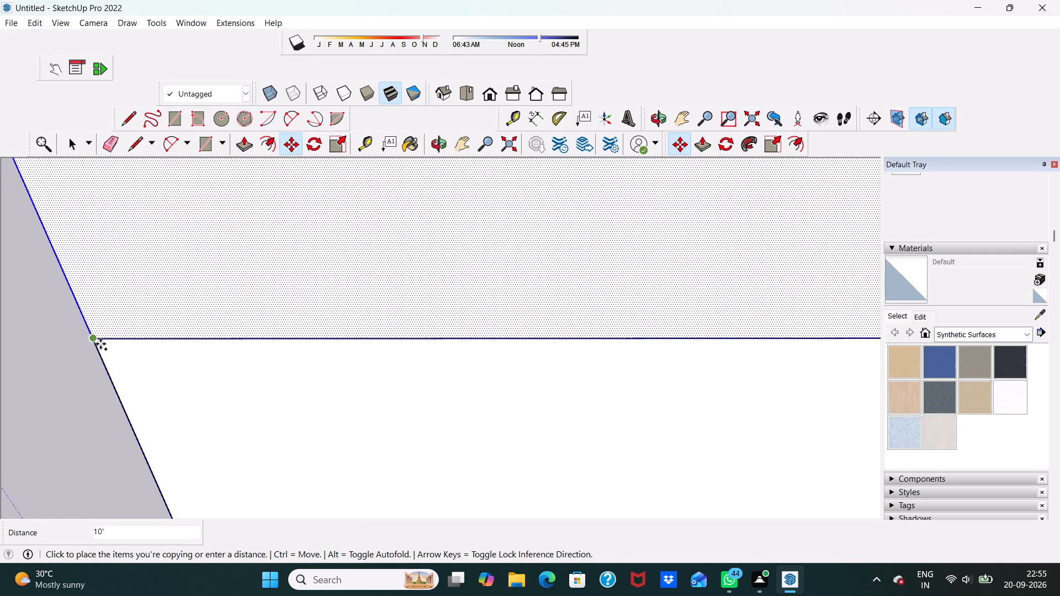
scroll(100, 345, "up", 5)
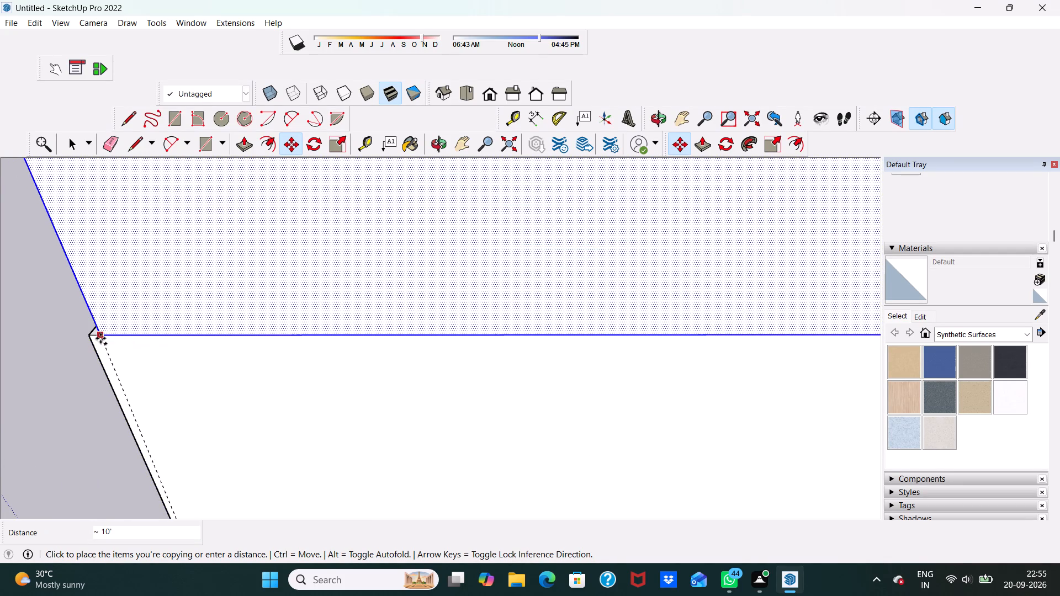
scroll(93, 340, "up", 4)
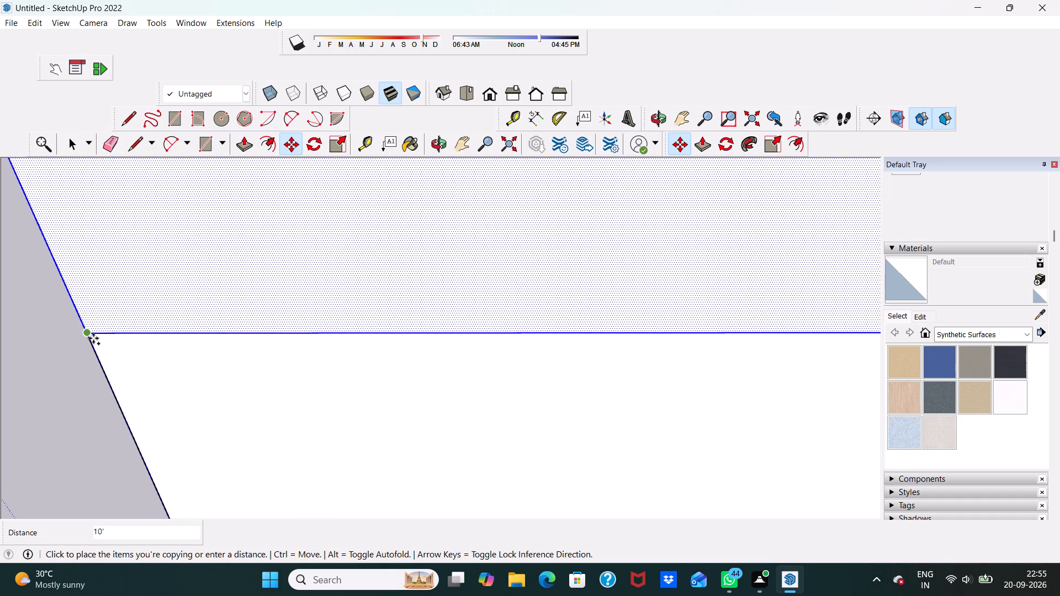
left_click(93, 338)
scroll(94, 339, "down", 4)
key("space")
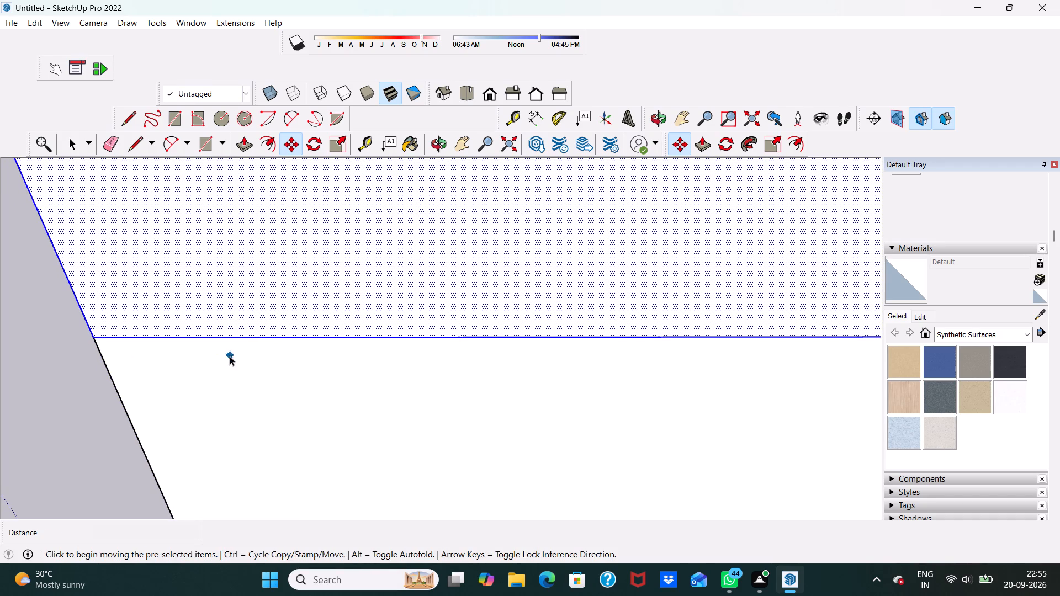
left_click(71, 407)
Erase the horizontal seam line between the two upper levels on the full-height end wall.
scroll(391, 309, "up", 6)
scroll(402, 327, "down", 1)
scroll(402, 327, "up", 1)
scroll(402, 327, "down", 5)
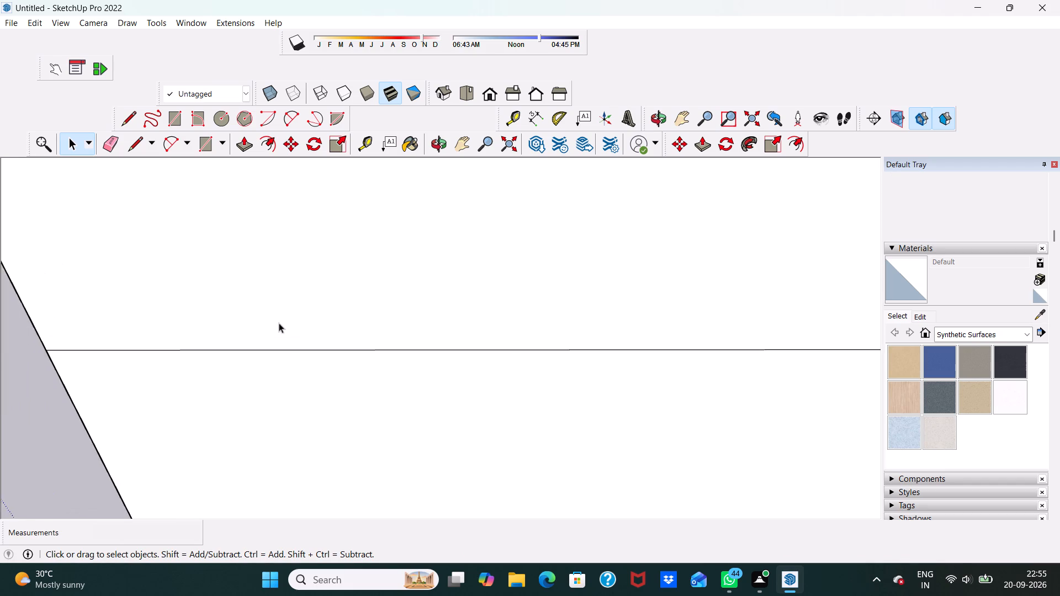
scroll(279, 323, "down", 20)
scroll(279, 323, "down", 5)
middle_click_drag(760, 385, 605, 343)
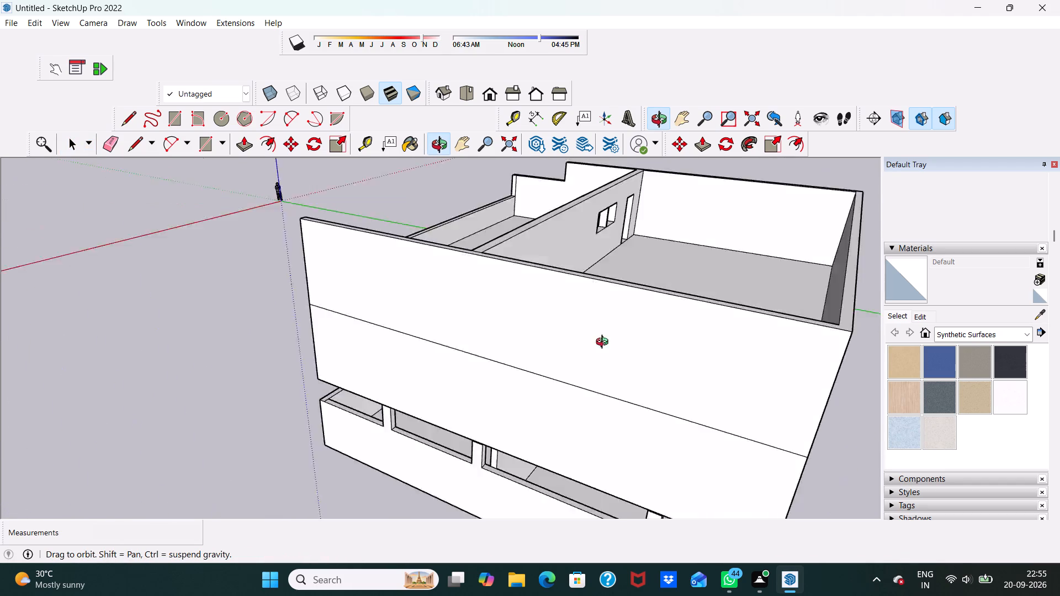
middle_click_drag(605, 343, 411, 268)
scroll(411, 268, "up", 6)
middle_click_drag(404, 254, 338, 390)
scroll(364, 322, "up", 4)
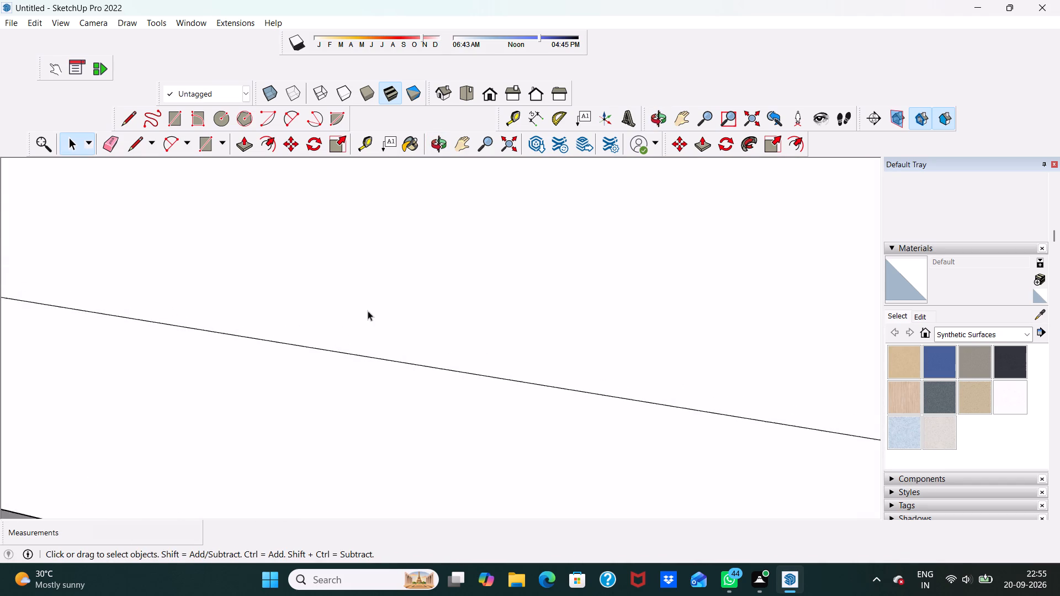
scroll(368, 311, "up", 20)
scroll(368, 311, "up", 5)
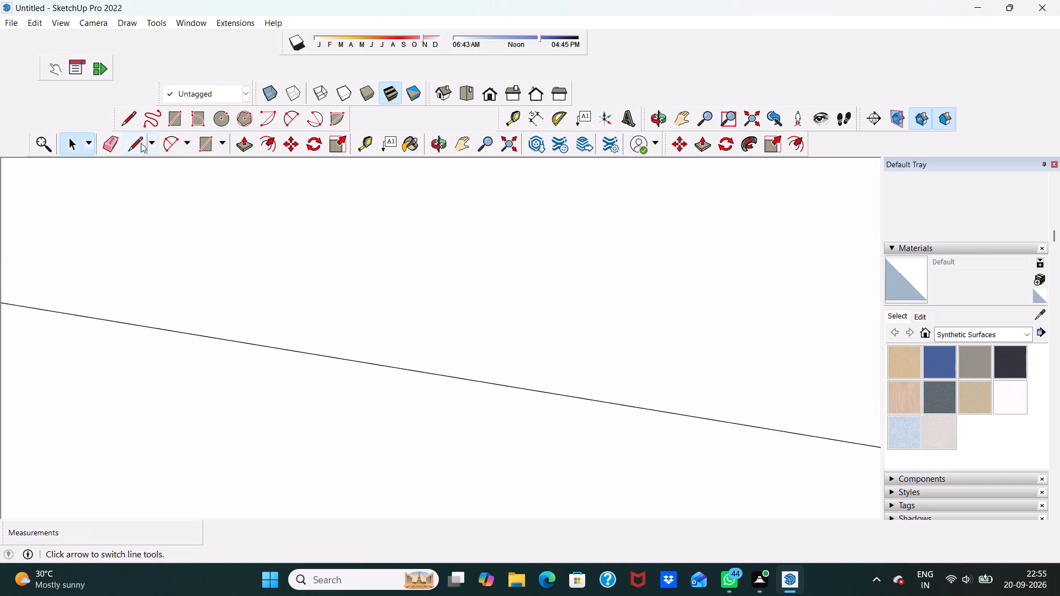
left_click(113, 138)
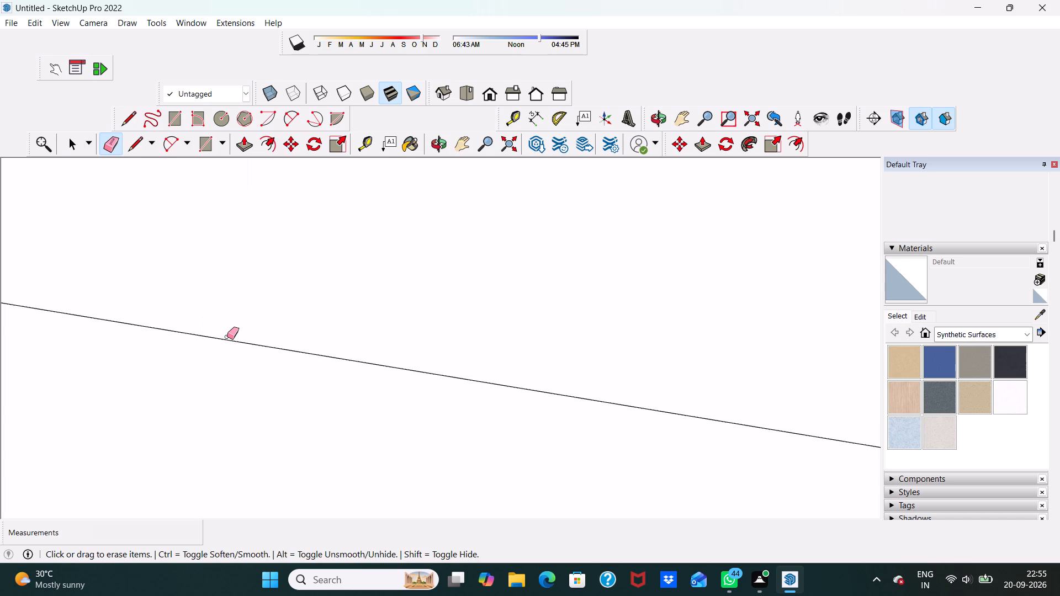
left_click(230, 338)
scroll(293, 335, "down", 14)
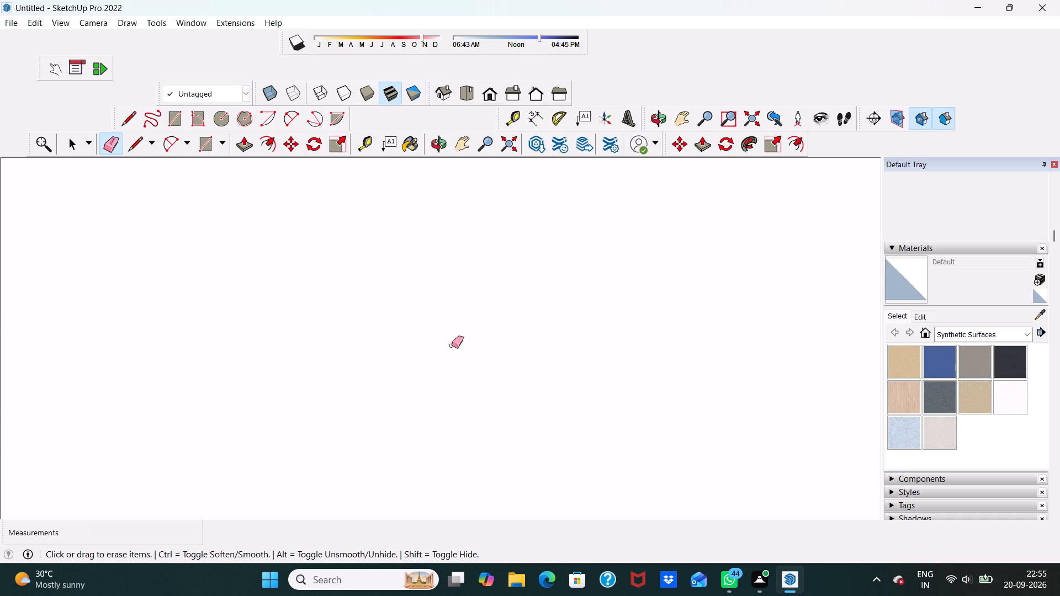
scroll(452, 345, "down", 20)
scroll(452, 345, "down", 6)
Erase the long horizontal seam and the thin seam segment beneath the step outline on the adjoining side wall.
middle_click_drag(410, 354, 251, 291)
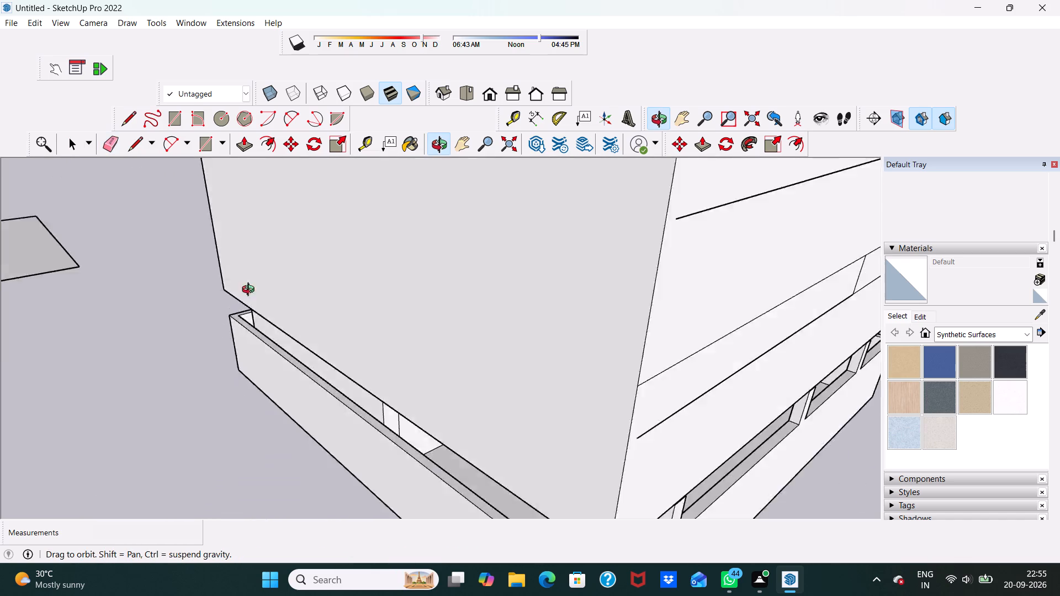
middle_click_drag(251, 291, 160, 261)
scroll(385, 253, "up", 2)
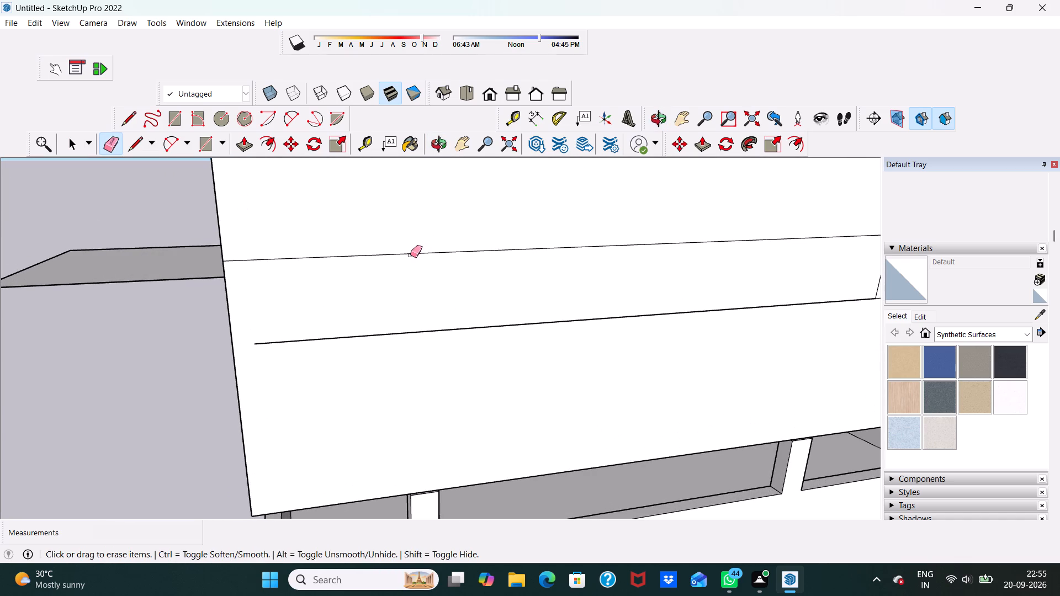
left_click(410, 254)
scroll(458, 318, "down", 10)
middle_click_drag(552, 329, 424, 292)
scroll(596, 274, "up", 4)
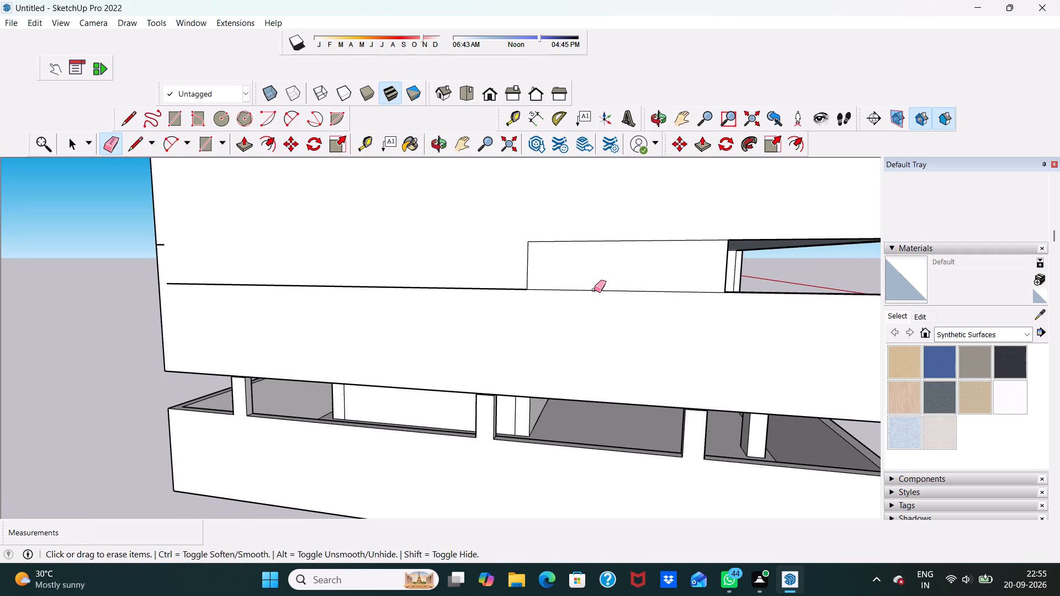
left_click(594, 290)
scroll(522, 279, "down", 4)
Erase the leftover step outline on that side wall: its lower horizontal edge, short vertical edge and upper edge up to the opening.
middle_click(520, 279)
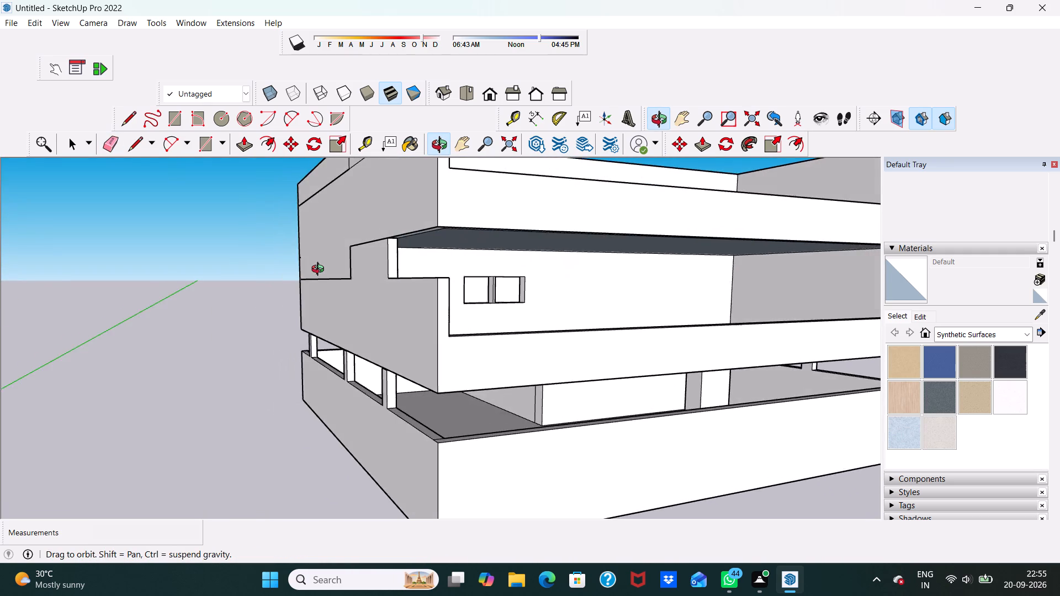
scroll(520, 280, "up", 4)
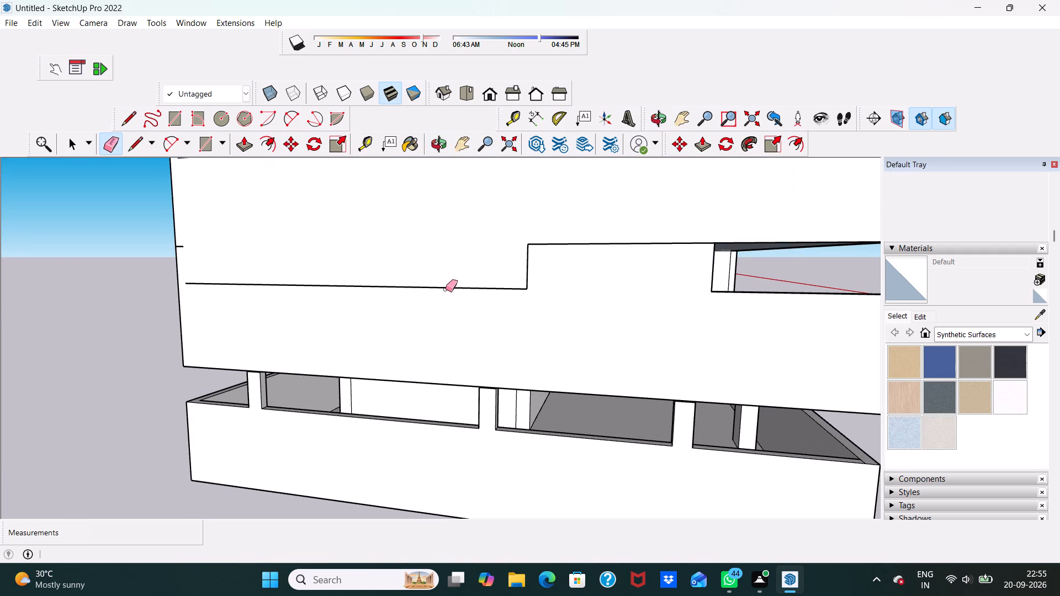
left_click(442, 288)
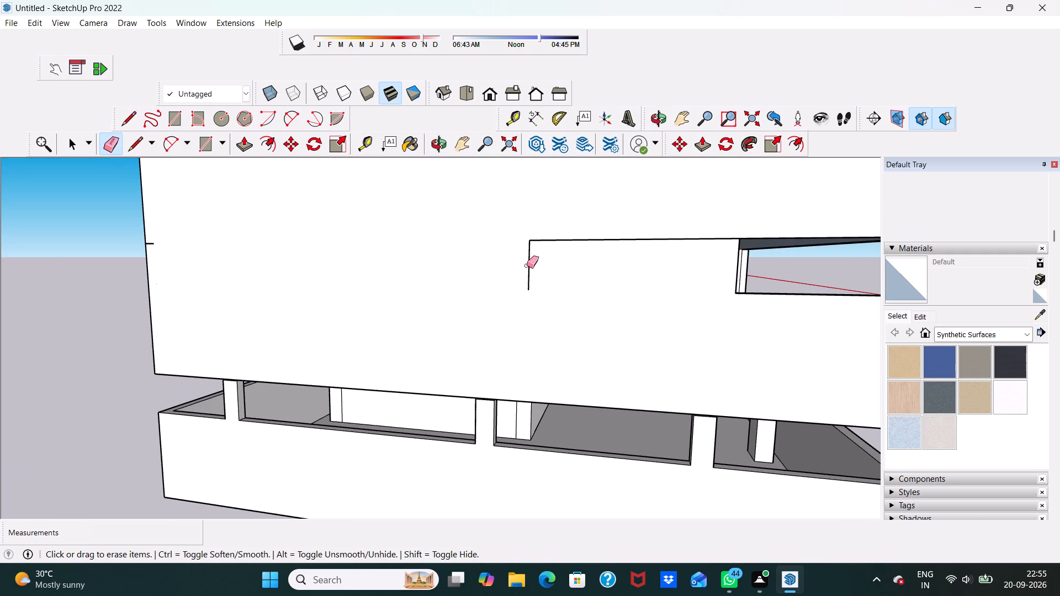
left_click(527, 265)
scroll(529, 266, "up", 5)
left_click(527, 273)
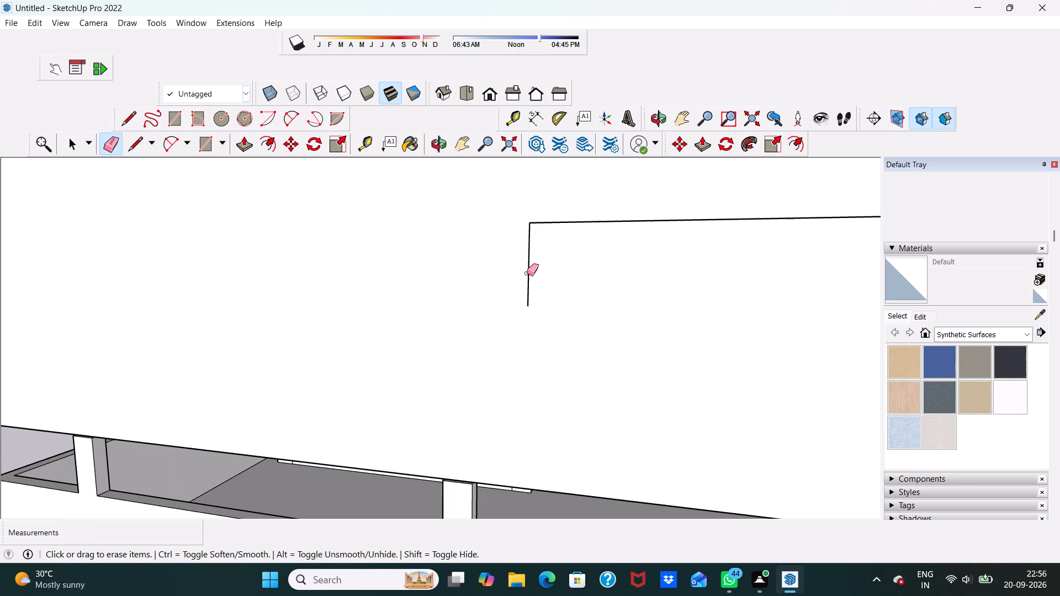
left_click(528, 276)
scroll(559, 279, "down", 1)
middle_click_drag(560, 275, 350, 280)
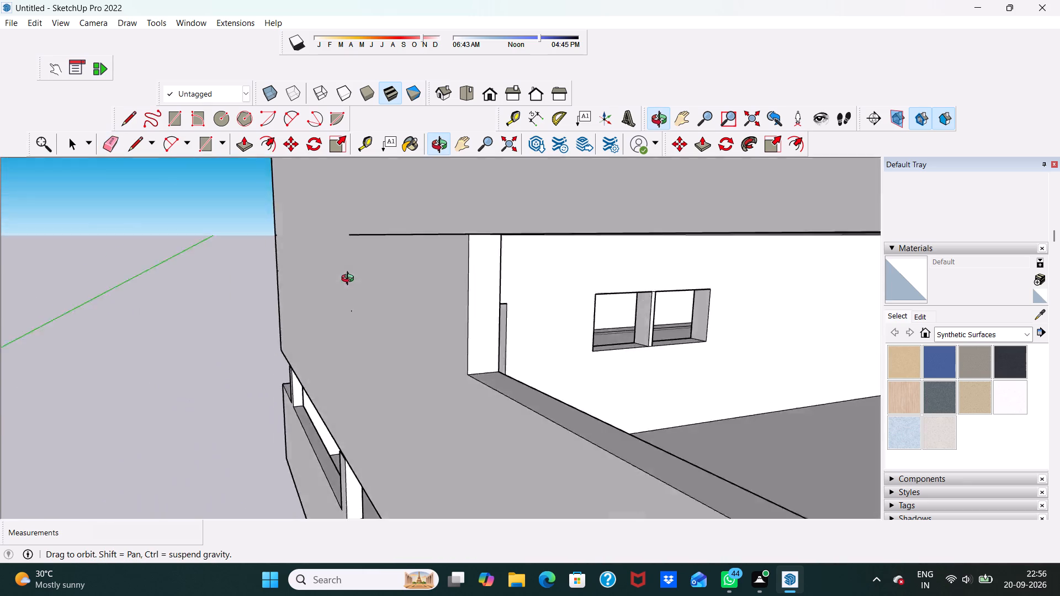
middle_click_drag(350, 280, 444, 296)
scroll(490, 273, "up", 1)
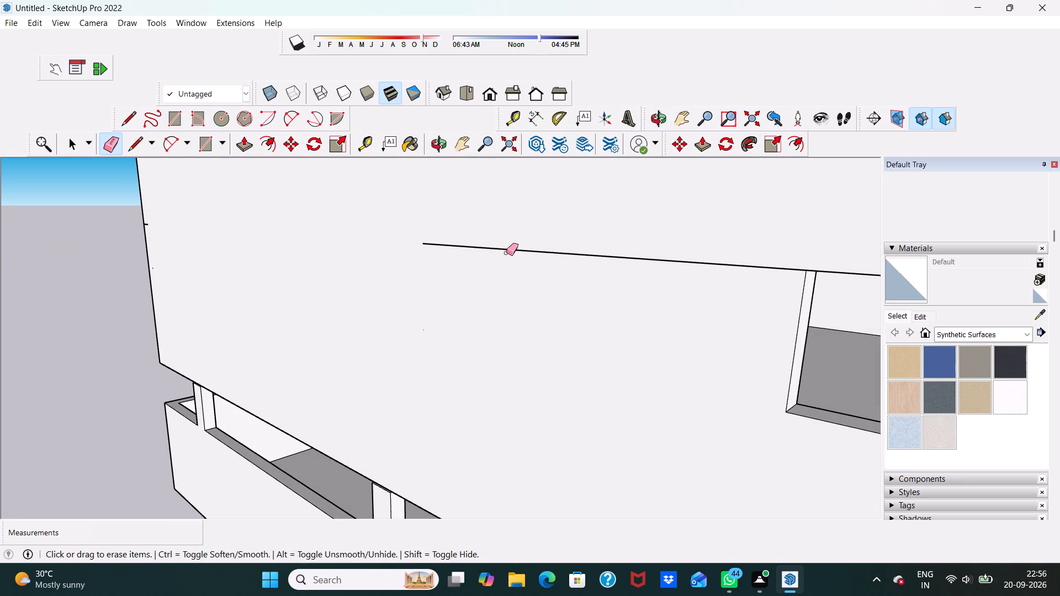
left_click(508, 251)
scroll(512, 251, "down", 5)
Examine the cleaned side wall and the whole three-level building from several sides and from above.
middle_click_drag(563, 264, 415, 286)
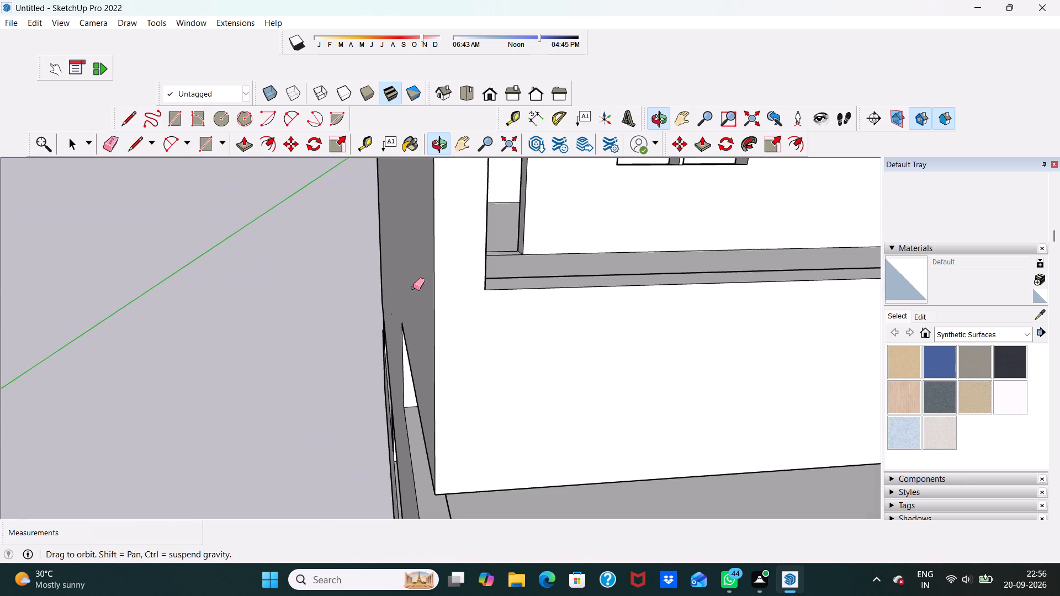
middle_click_drag(417, 280, 200, 315)
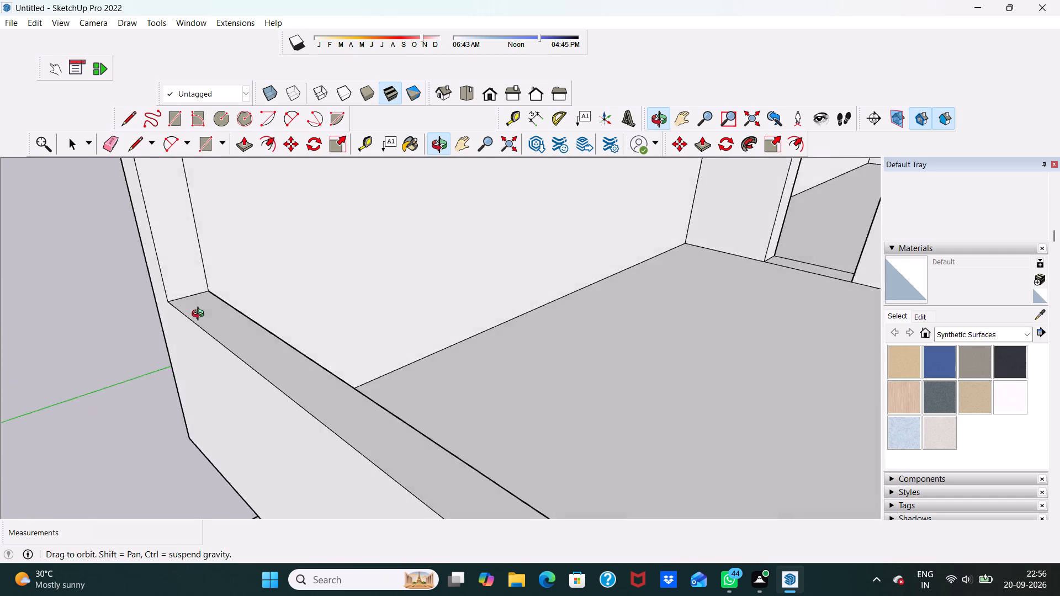
middle_click_drag(200, 315, 448, 289)
scroll(357, 294, "down", 11)
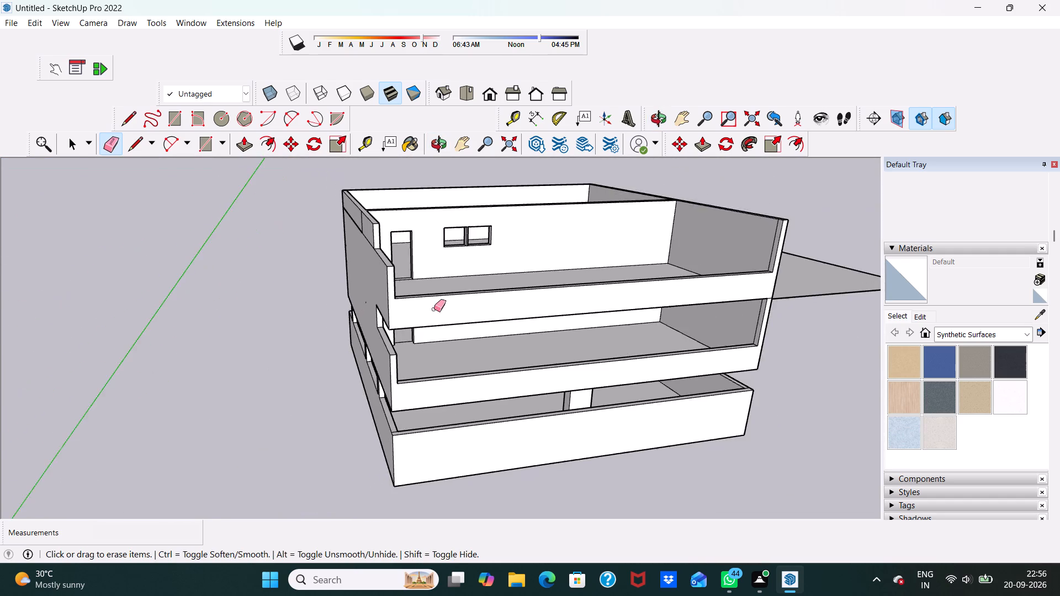
scroll(434, 309, "down", 1)
middle_click_drag(443, 310, 326, 338)
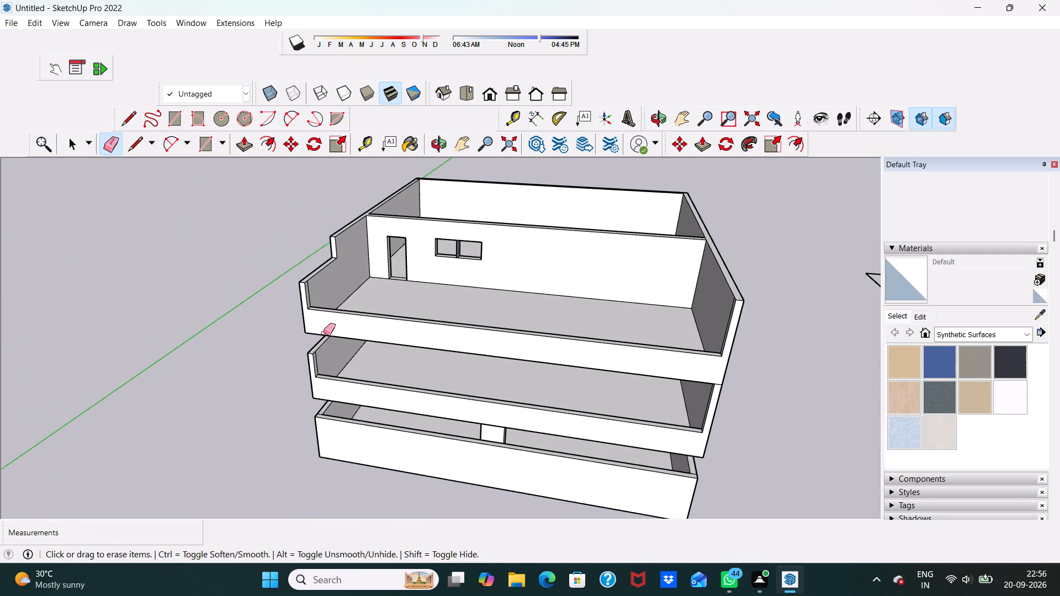
scroll(324, 319, "up", 1)
scroll(324, 319, "down", 2)
middle_click_drag(383, 321, 429, 254)
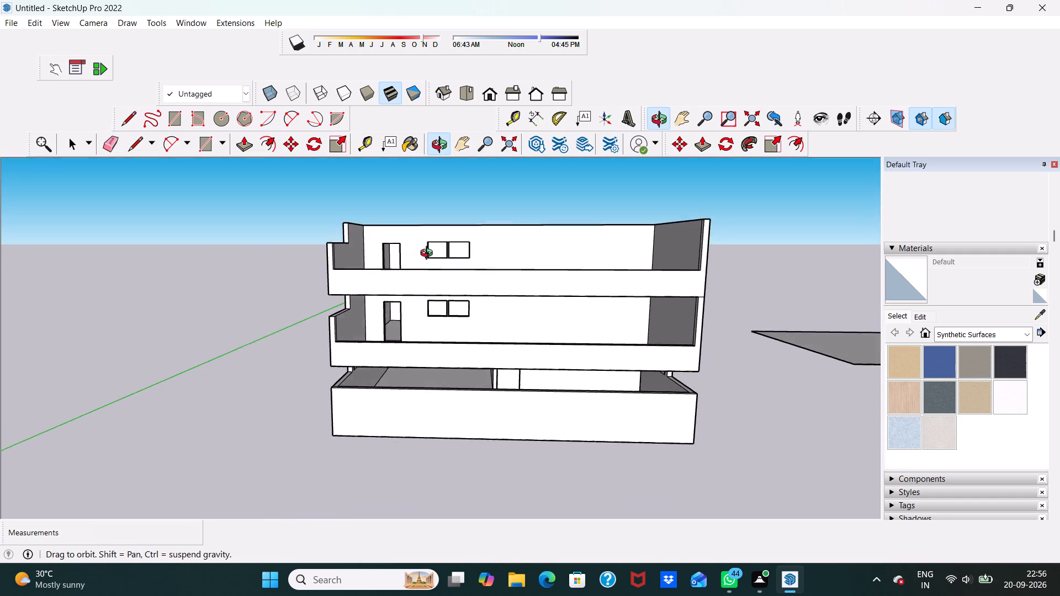
middle_click_drag(429, 254, 442, 266)
key("space")
scroll(448, 254, "down", 4)
middle_click_drag(486, 300, 474, 401)
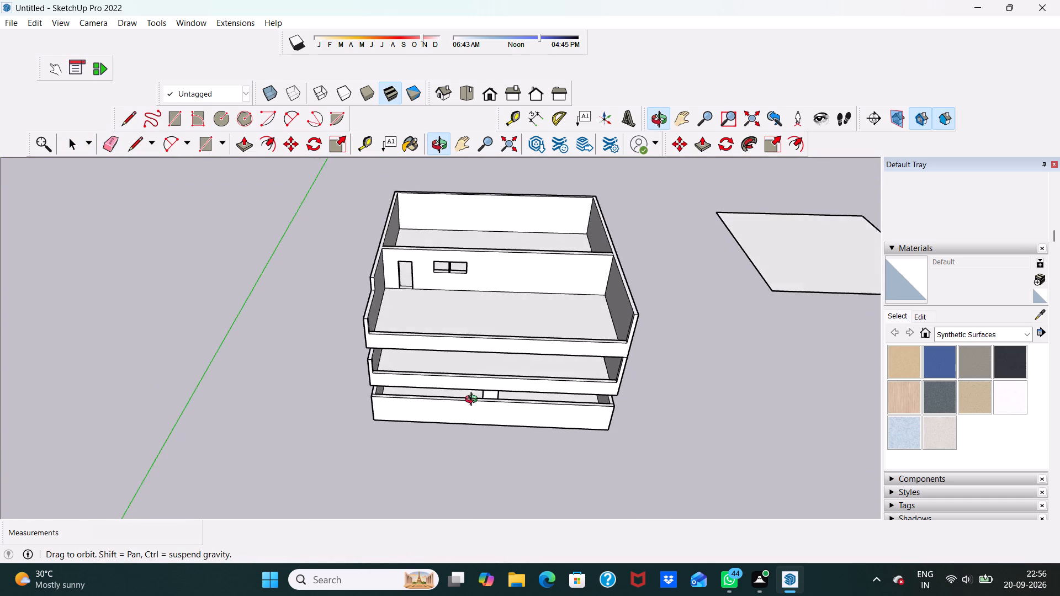
Examine the open front of the three-level building, using the standard Front view and then angled views of the terraces and side walls.
middle_click_drag(474, 401, 484, 281)
scroll(484, 281, "up", 5)
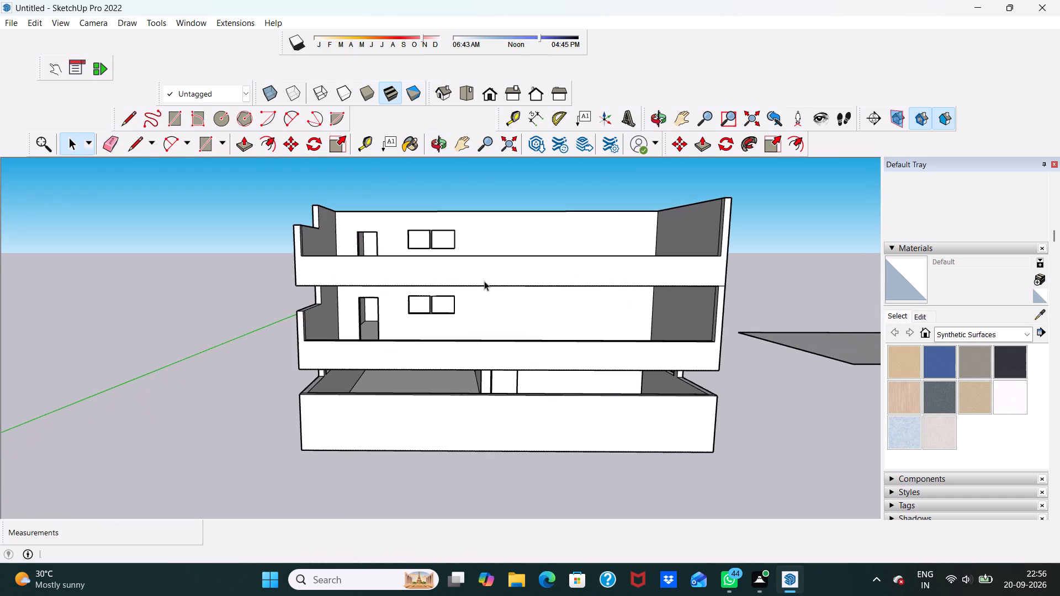
left_click(490, 88)
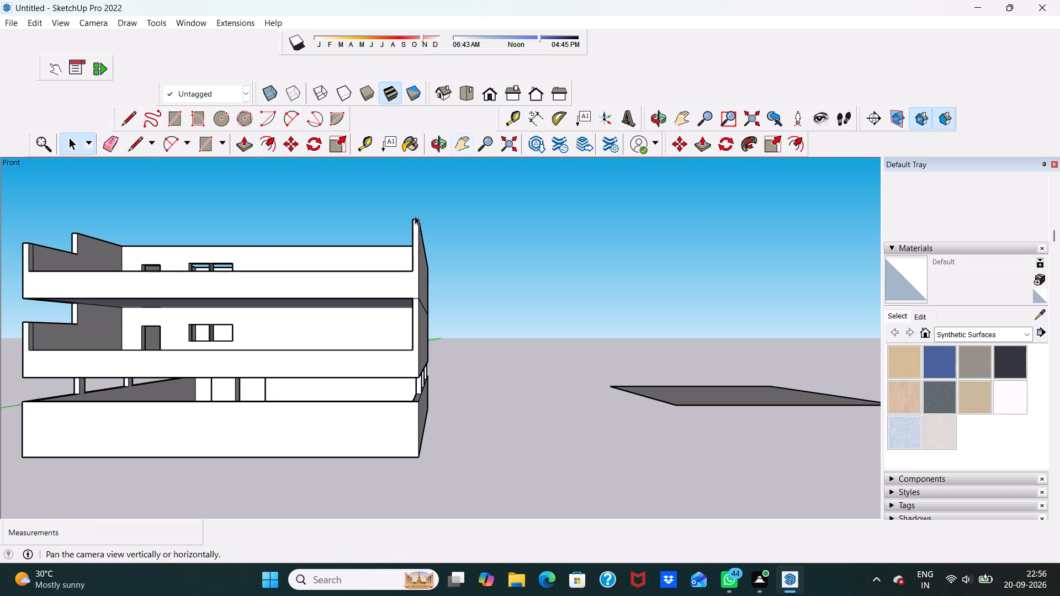
scroll(372, 216, "up", 2)
scroll(403, 203, "down", 6)
middle_click_drag(236, 251, 239, 278)
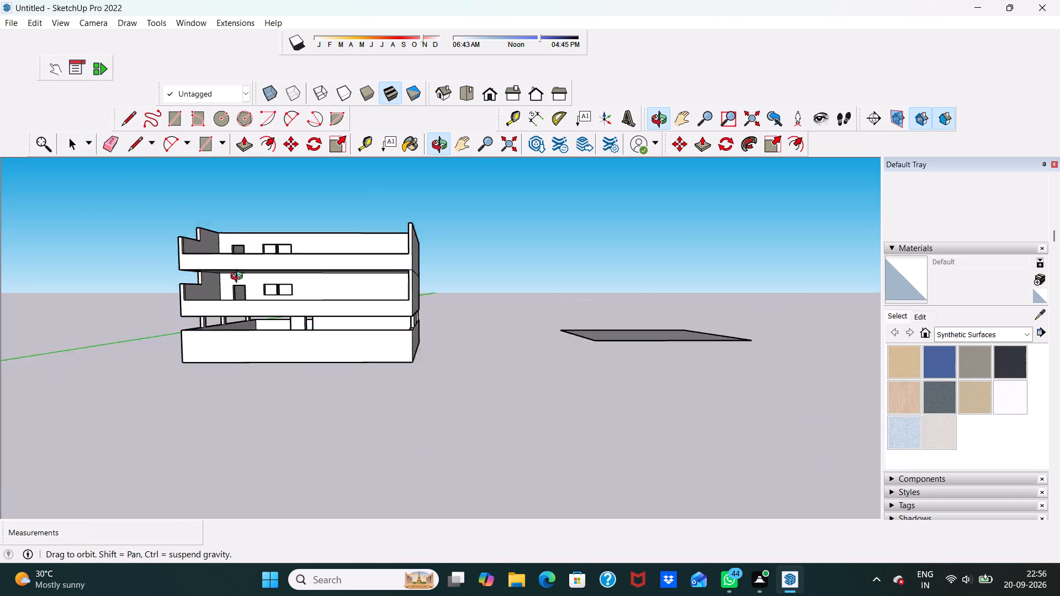
middle_click_drag(239, 278, 296, 308)
scroll(290, 278, "up", 3)
middle_click_drag(282, 288, 216, 236)
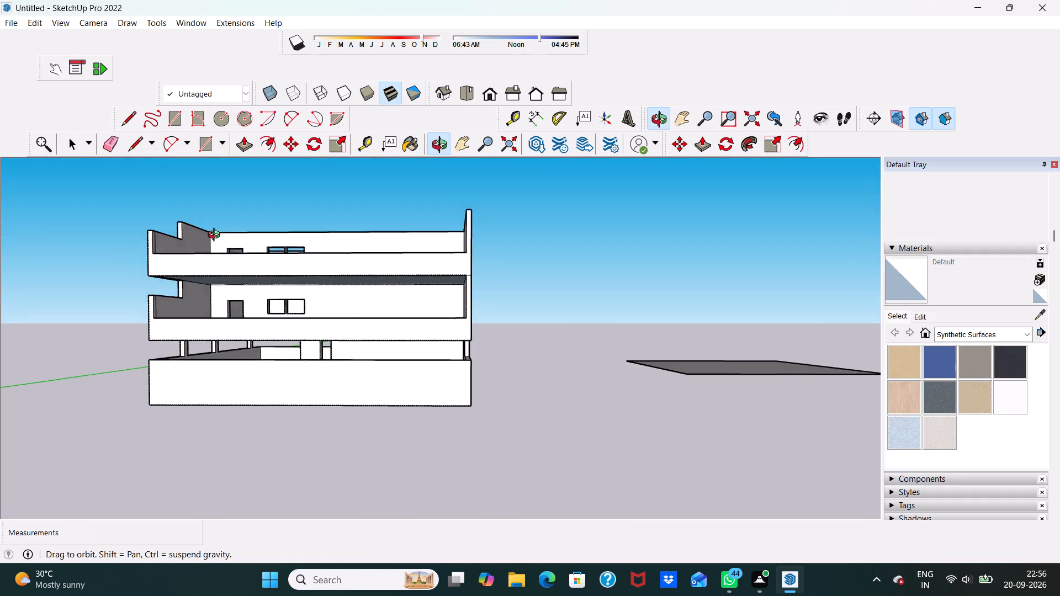
middle_click_drag(216, 236, 281, 241)
scroll(281, 241, "up", 5)
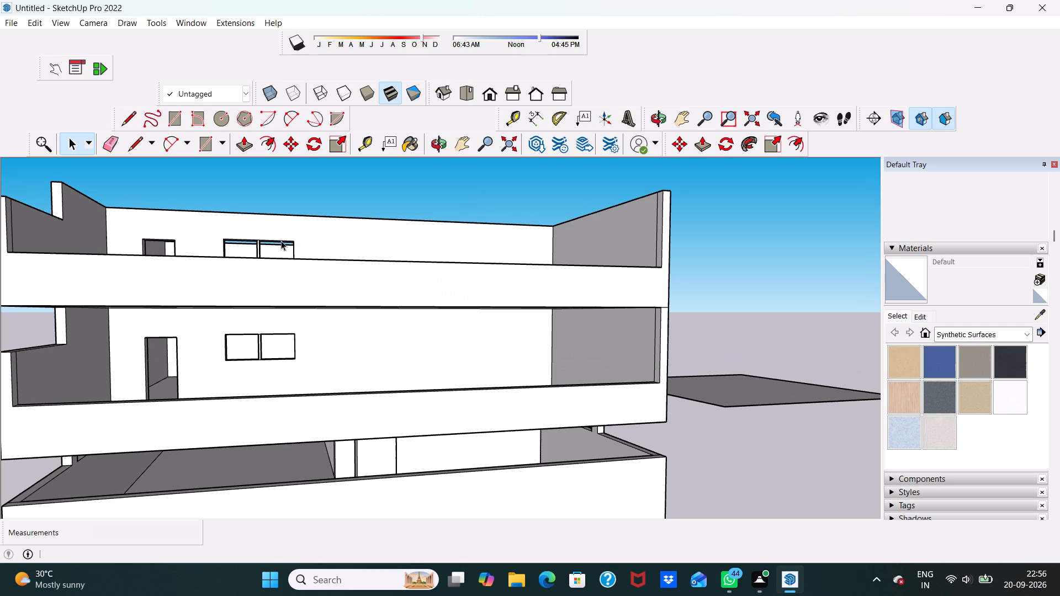
scroll(275, 244, "down", 5)
middle_click_drag(283, 259, 178, 370)
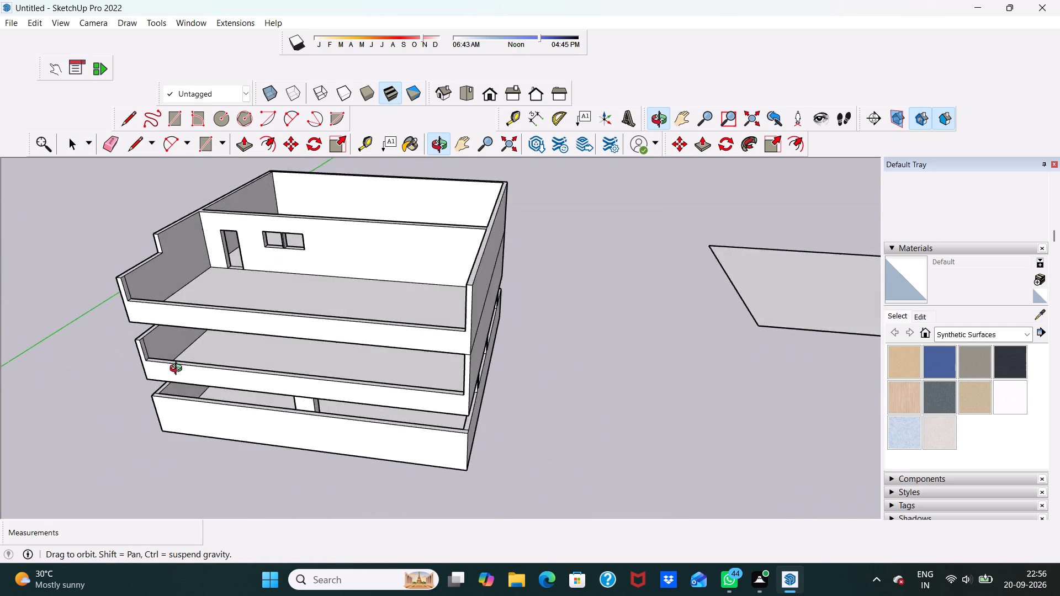
middle_click_drag(178, 370, 224, 356)
scroll(219, 341, "down", 3)
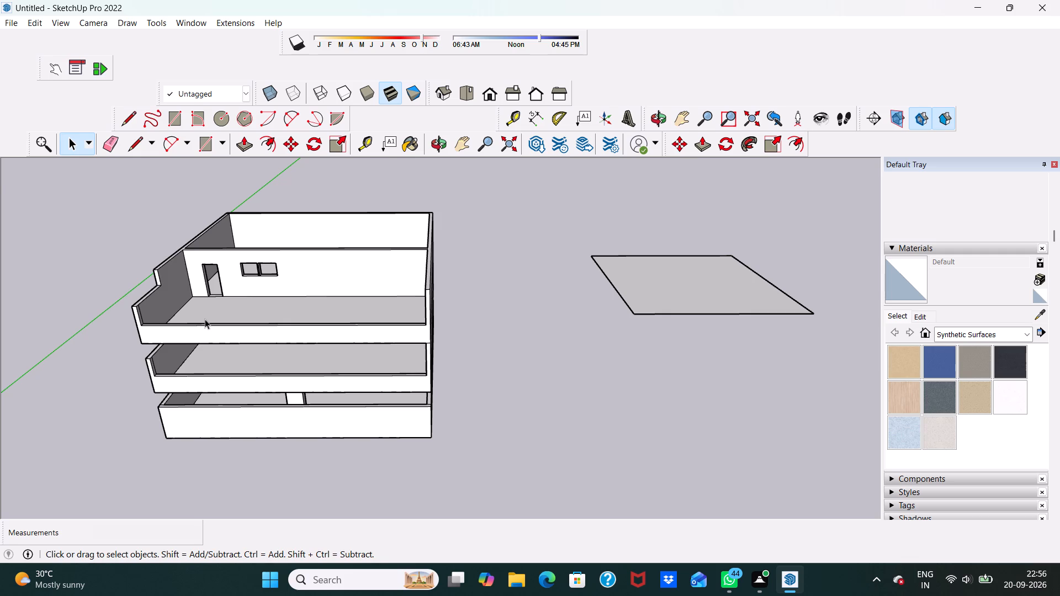
scroll(203, 313, "down", 5)
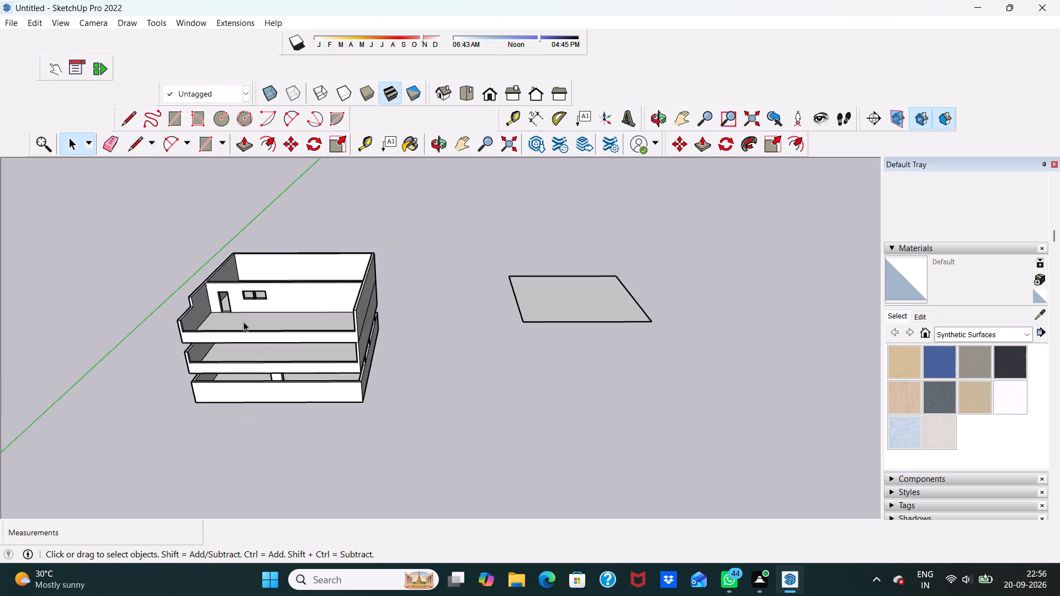
Copy the flat rectangle beside the building, with its edges, to a spot about 72' 8" away.
scroll(242, 320, "up", 2)
scroll(239, 322, "down", 3)
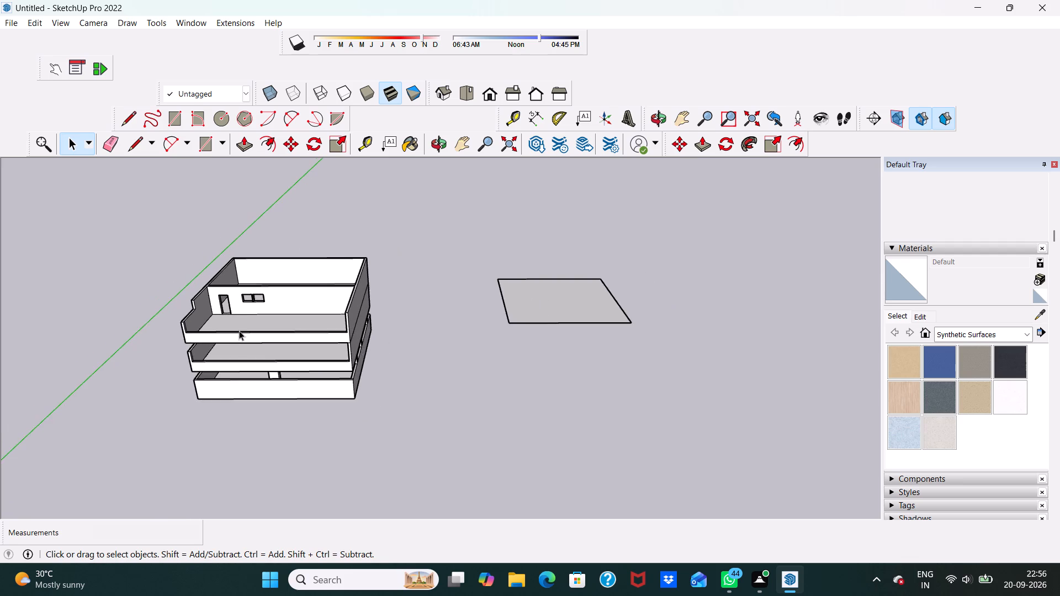
scroll(244, 306, "down", 5)
scroll(277, 263, "up", 10)
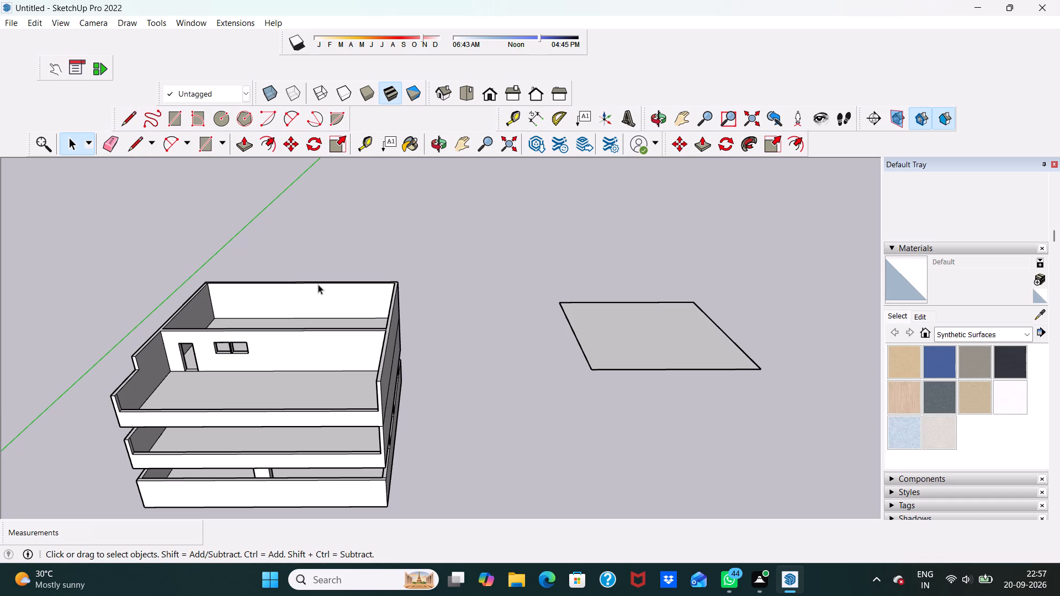
double_click(632, 356)
scroll(648, 322, "up", 2)
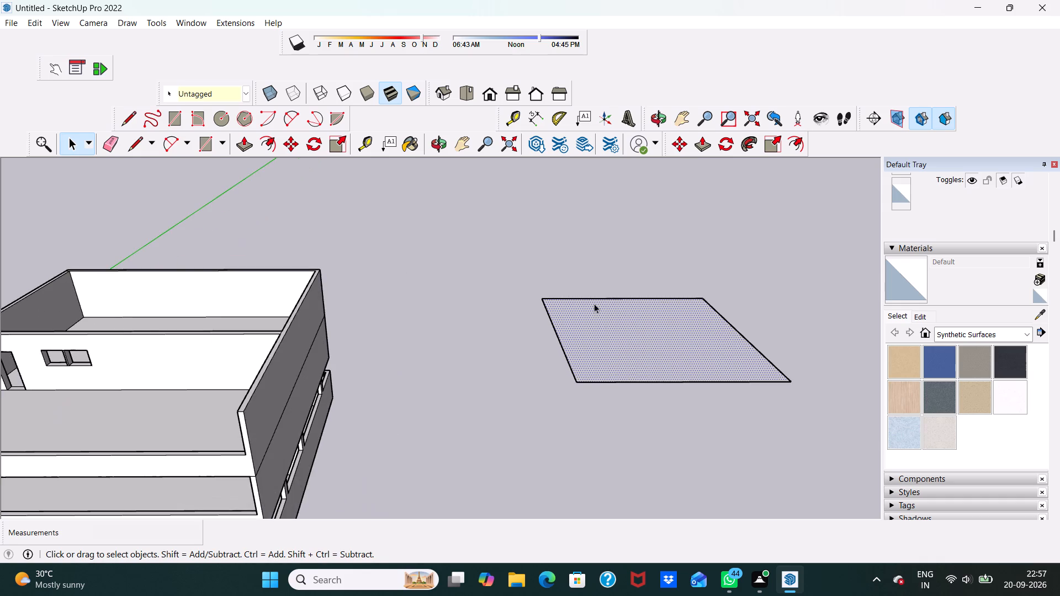
scroll(594, 304, "down", 5)
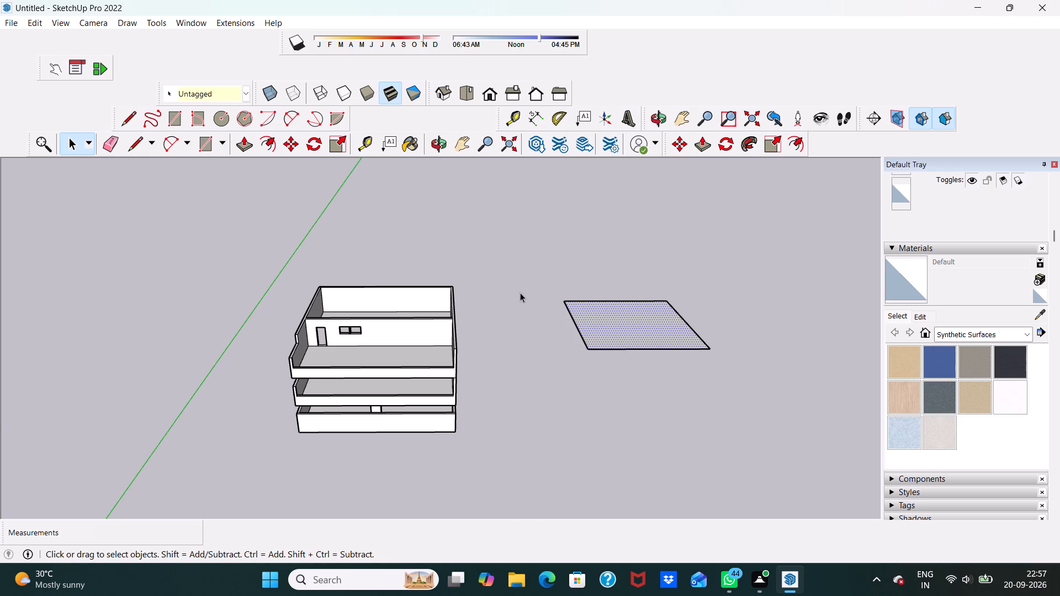
left_click(633, 327)
left_click(630, 324)
scroll(627, 329, "up", 5)
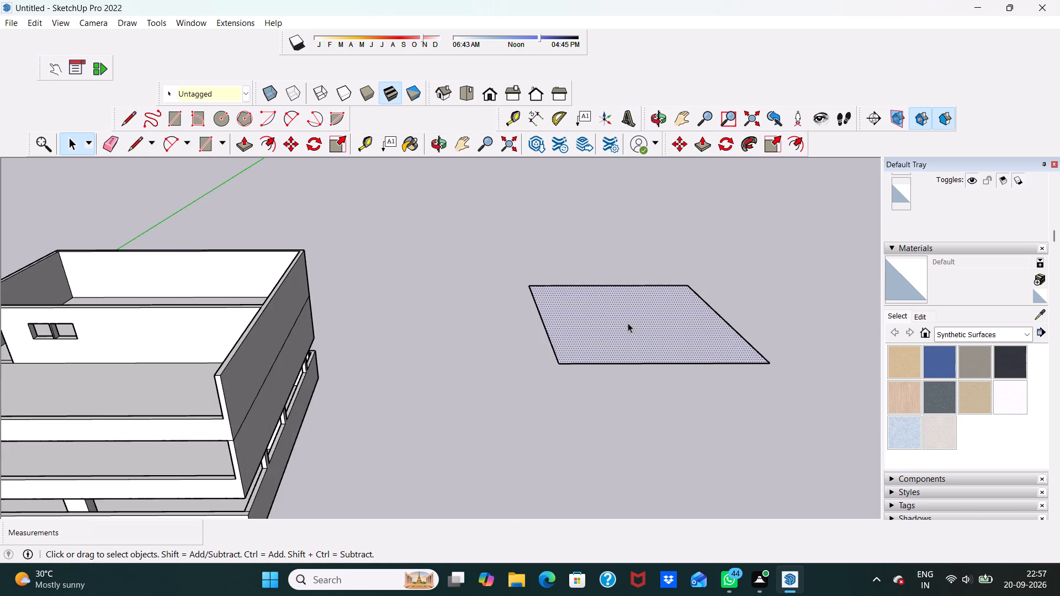
middle_click_drag(632, 322, 593, 427)
double_click(649, 290)
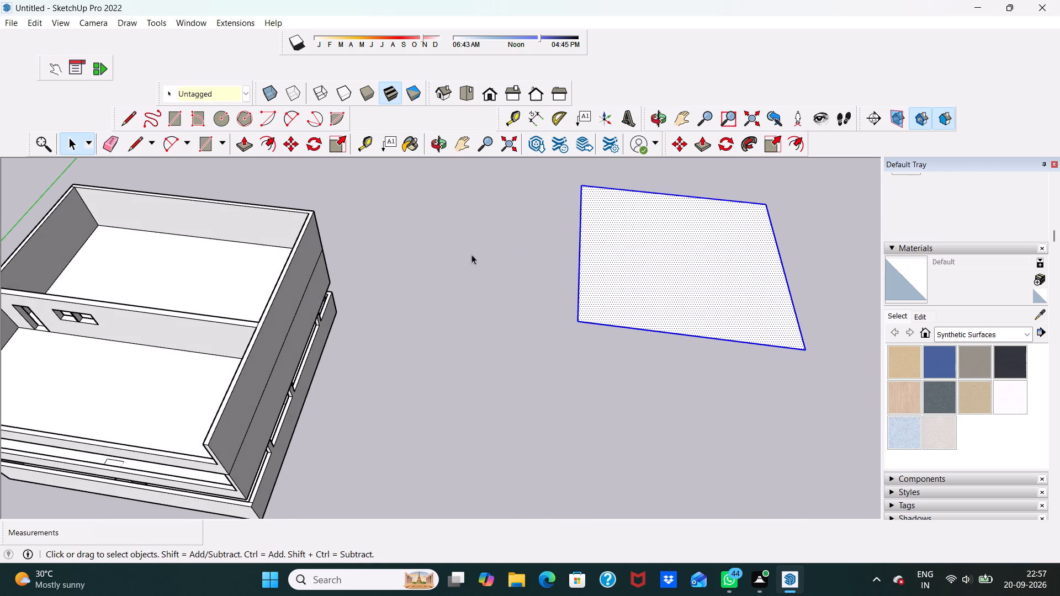
left_click_drag(291, 140, 297, 148)
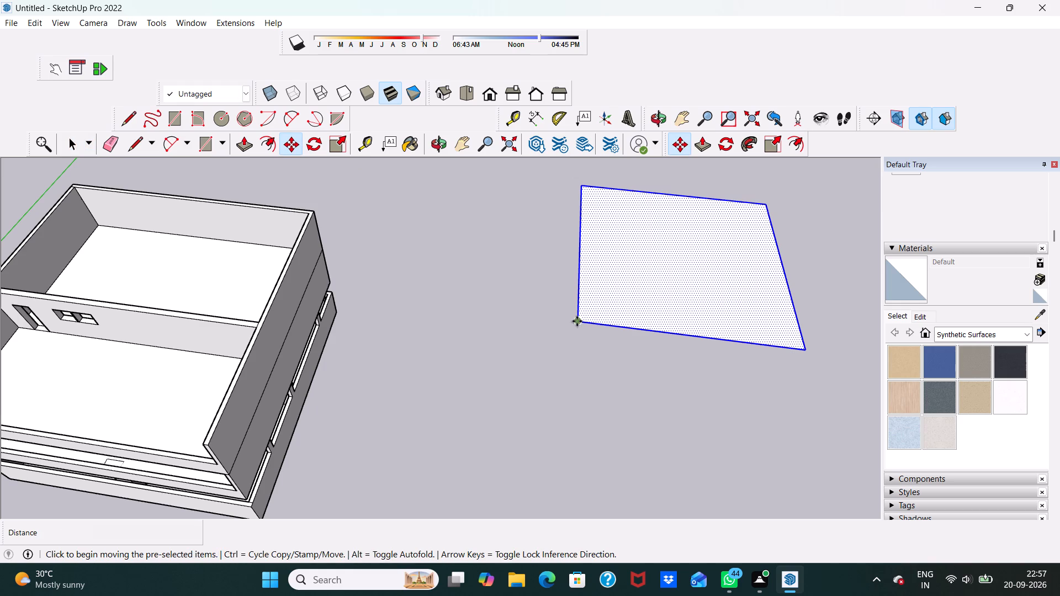
left_click(577, 321)
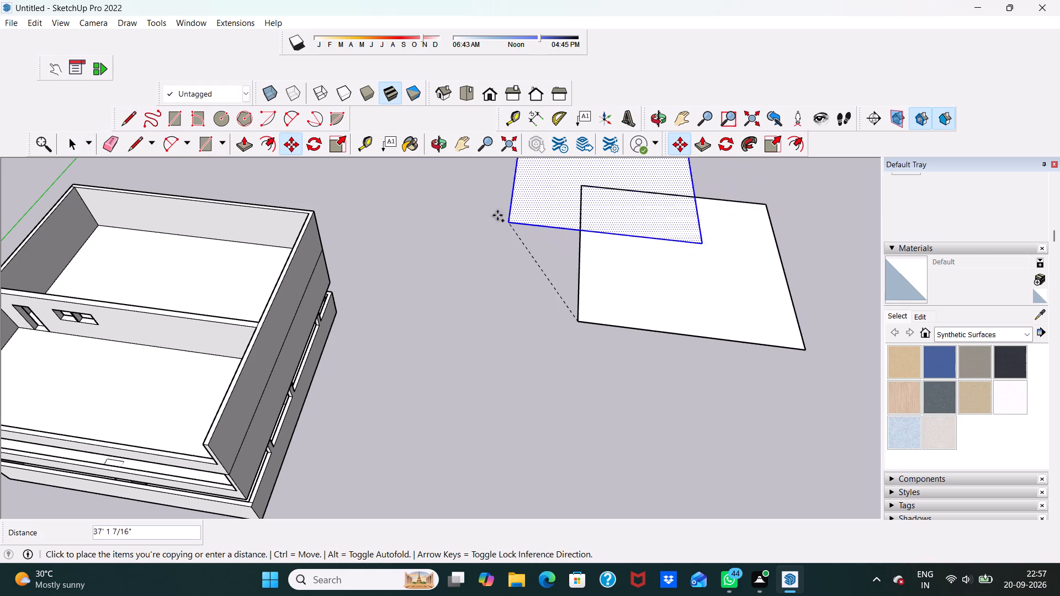
left_click(394, 169)
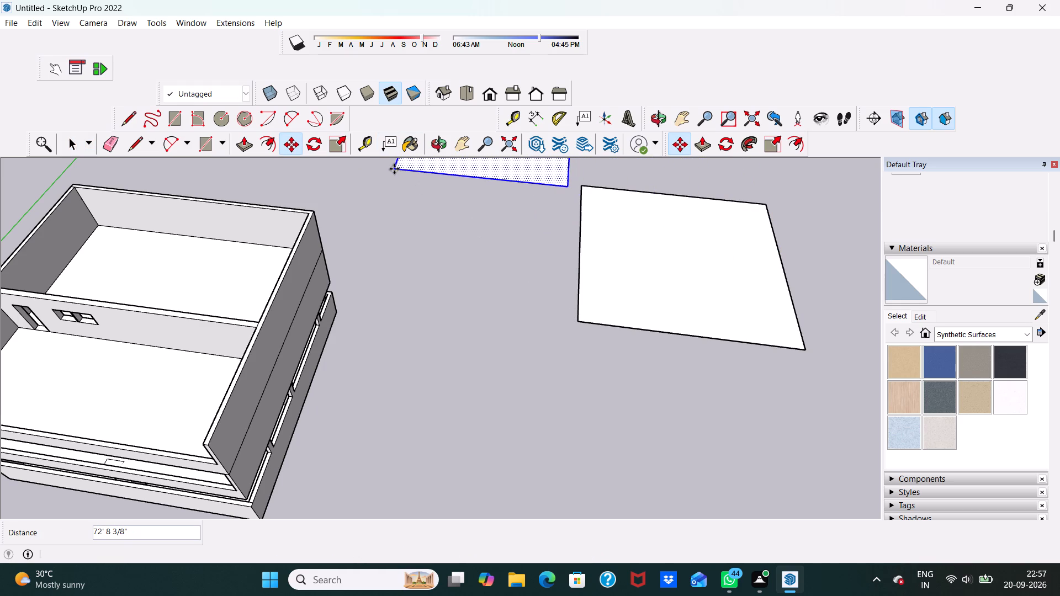
key("space")
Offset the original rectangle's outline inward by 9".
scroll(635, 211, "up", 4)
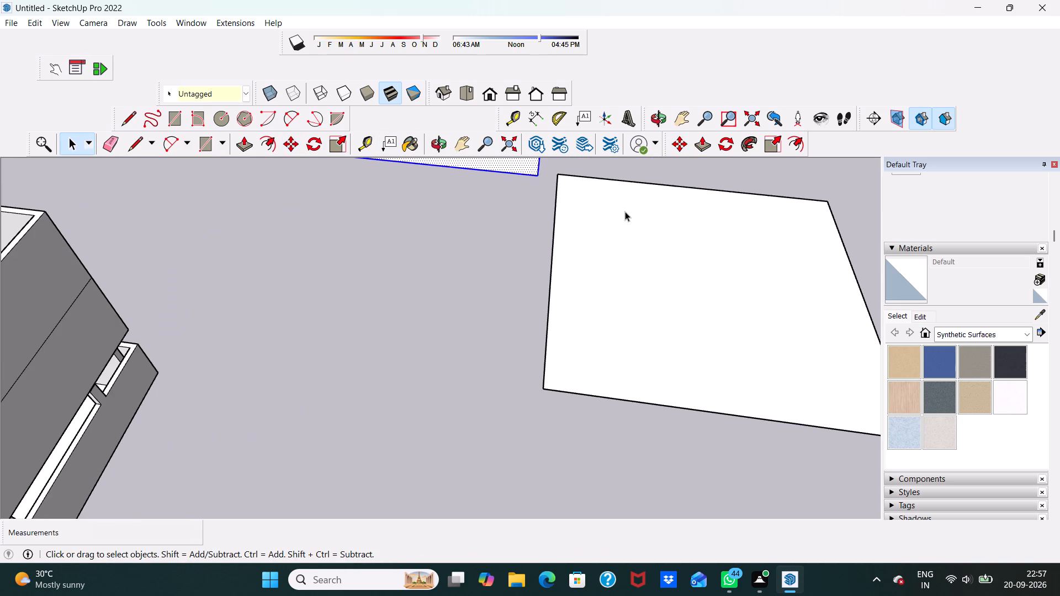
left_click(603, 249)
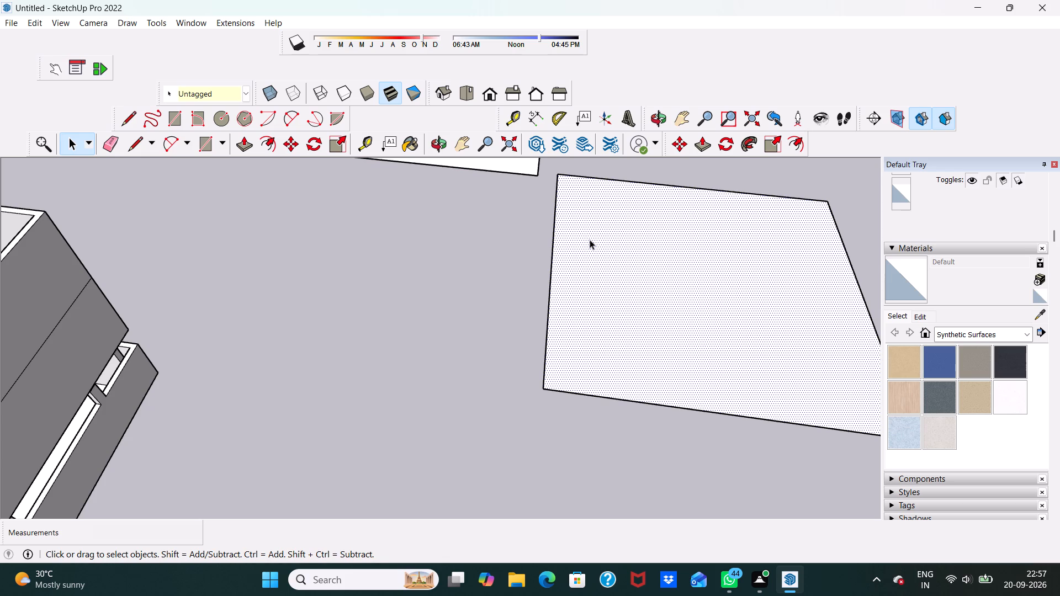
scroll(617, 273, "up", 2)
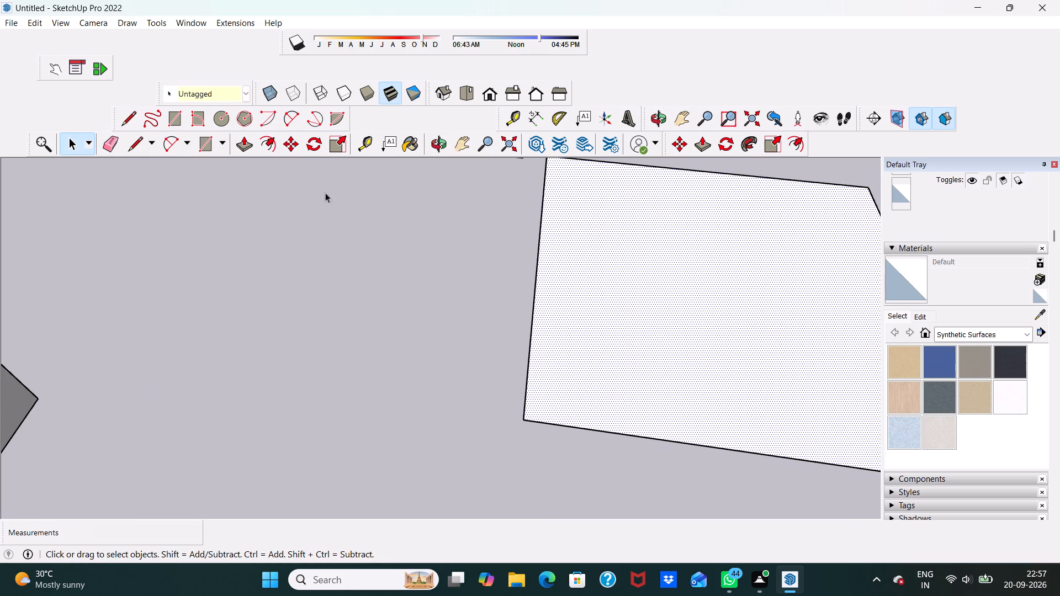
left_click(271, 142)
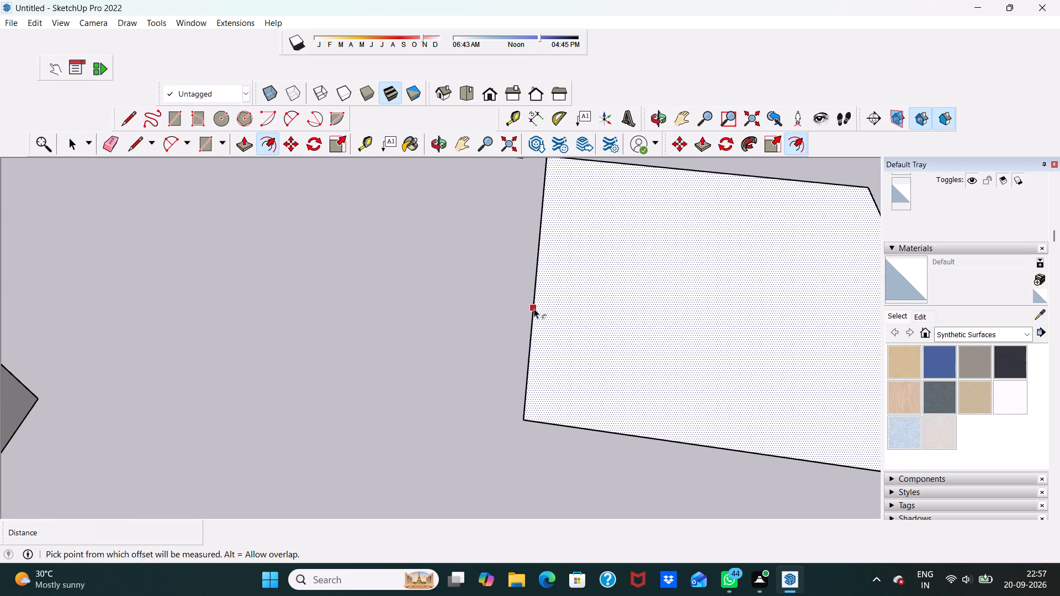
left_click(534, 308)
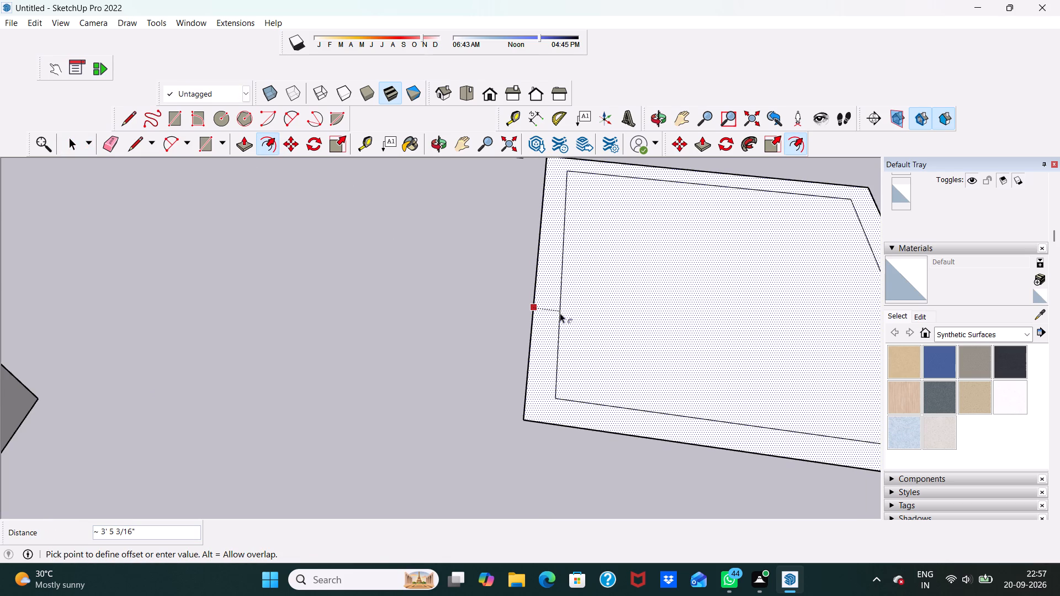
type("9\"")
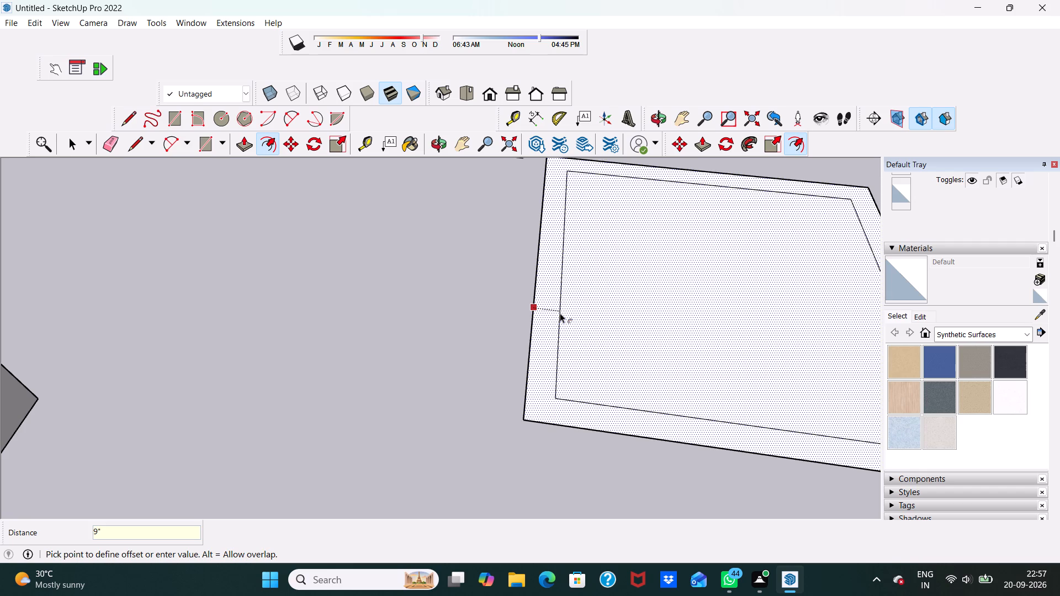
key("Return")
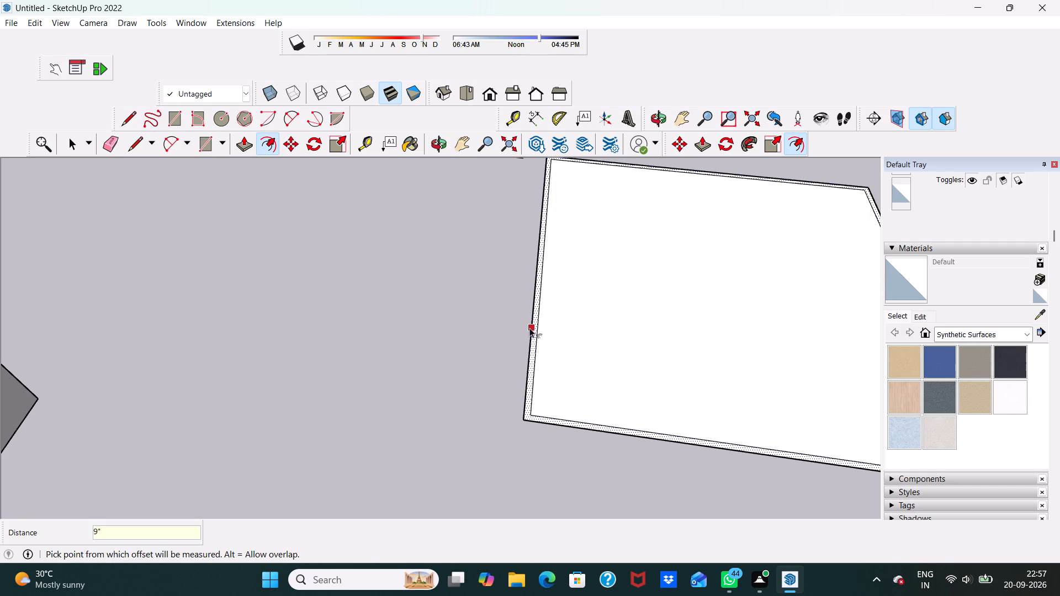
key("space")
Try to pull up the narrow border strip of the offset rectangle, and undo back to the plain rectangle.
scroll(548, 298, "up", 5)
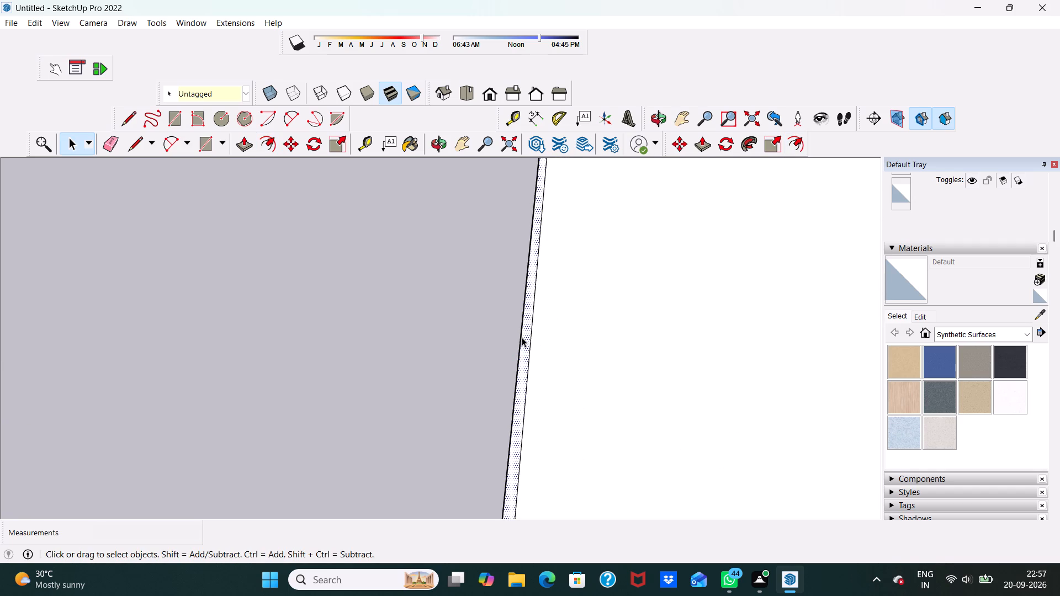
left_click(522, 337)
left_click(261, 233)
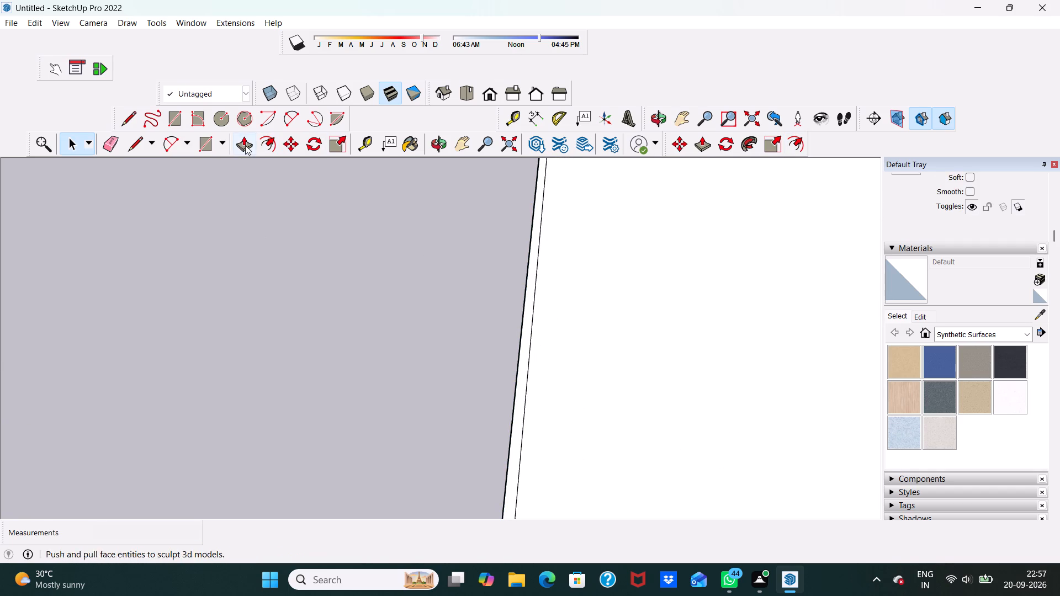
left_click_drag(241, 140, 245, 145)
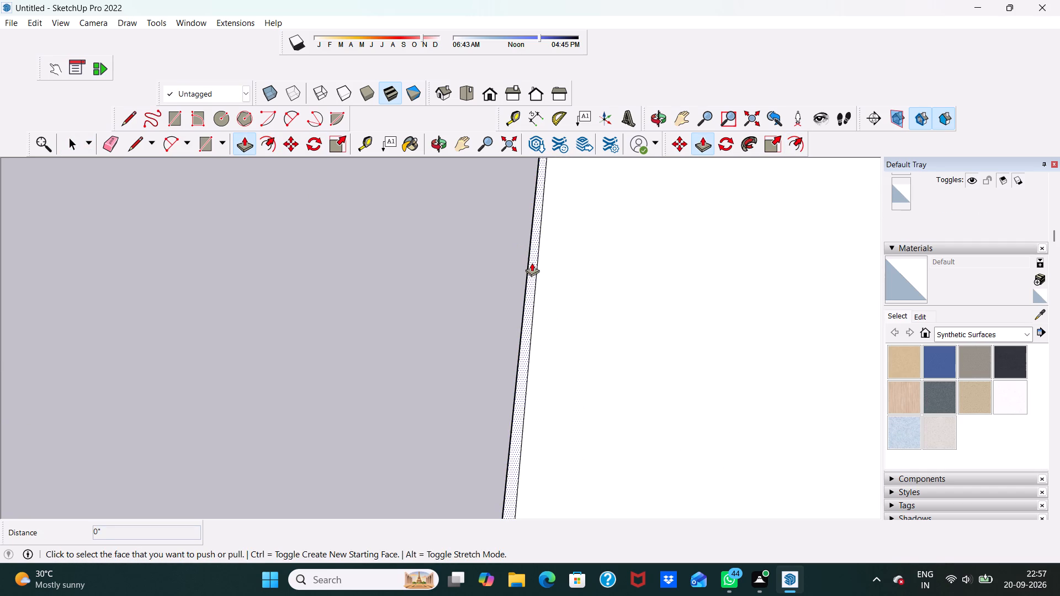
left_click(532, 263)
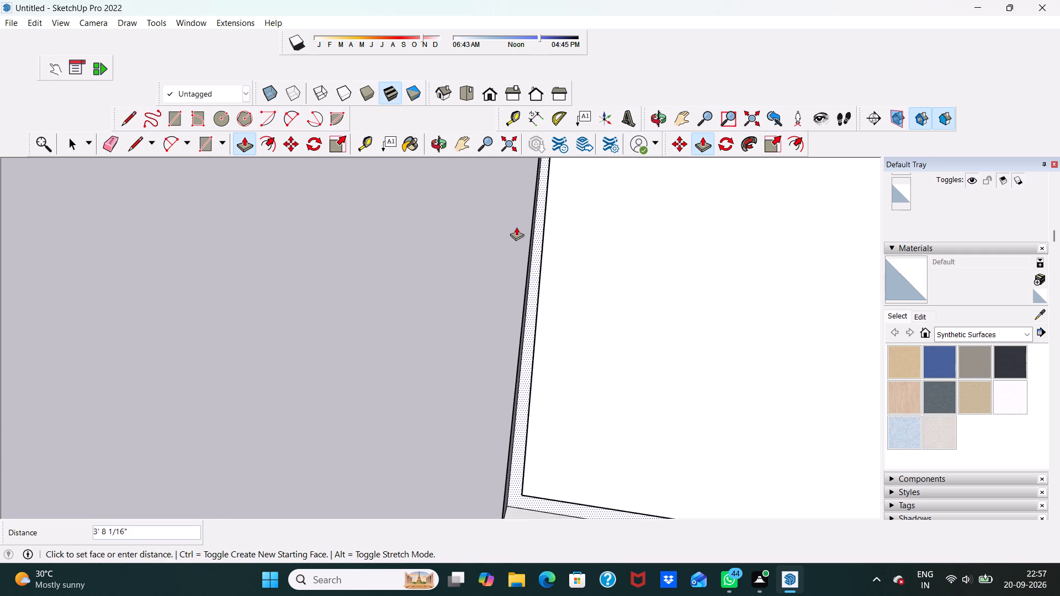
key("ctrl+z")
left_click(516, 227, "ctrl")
Push/Pull the whole original rectangle into a slab 1' thick.
left_click(629, 281)
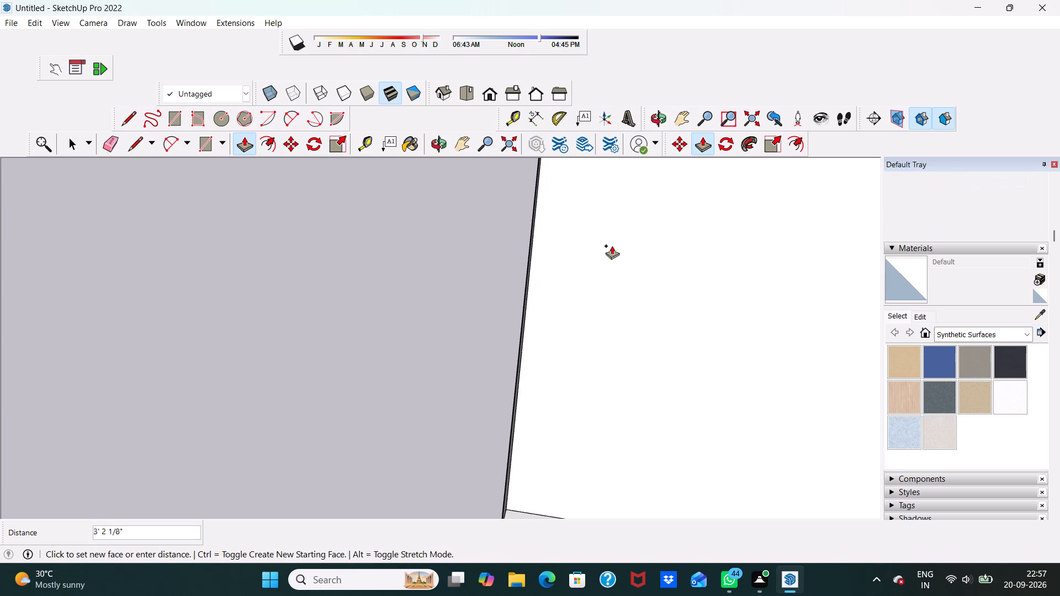
key("1")
key("apostrophe")
key("Return")
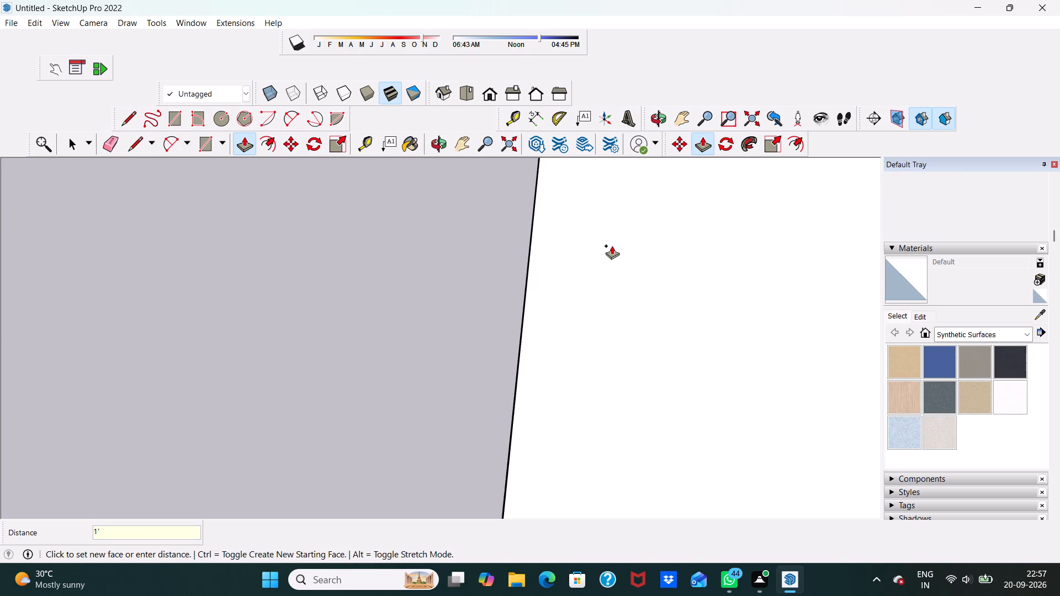
scroll(618, 259, "down", 4)
middle_click_drag(661, 300, 676, 104)
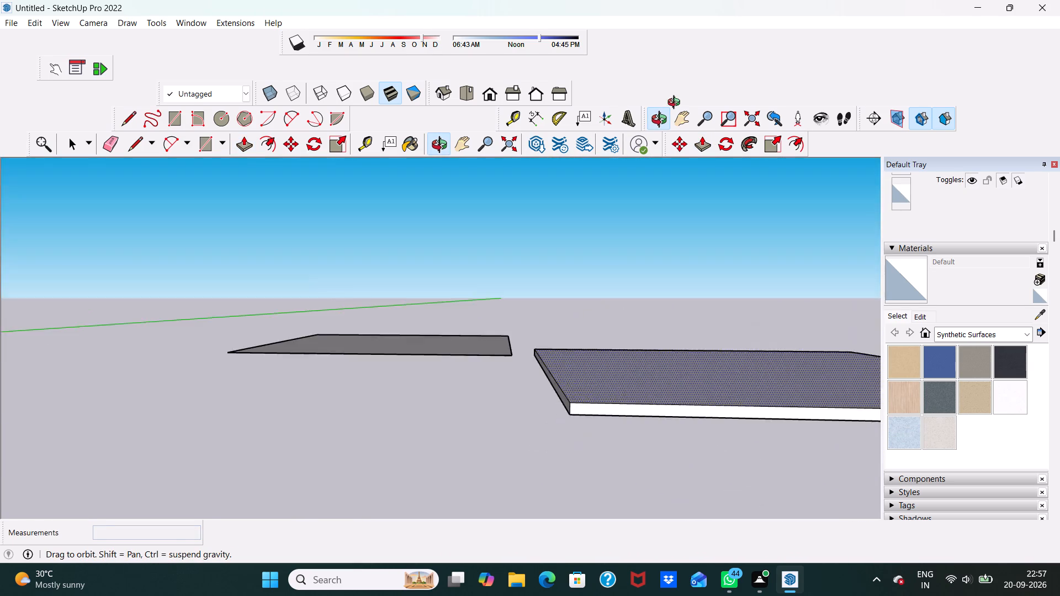
middle_click_drag(676, 104, 671, 143)
scroll(580, 289, "down", 11)
key("space")
Select all of the slab's connected faces and edges and make them a group.
scroll(637, 288, "up", 7)
scroll(677, 386, "up", 2)
triple_click(674, 391)
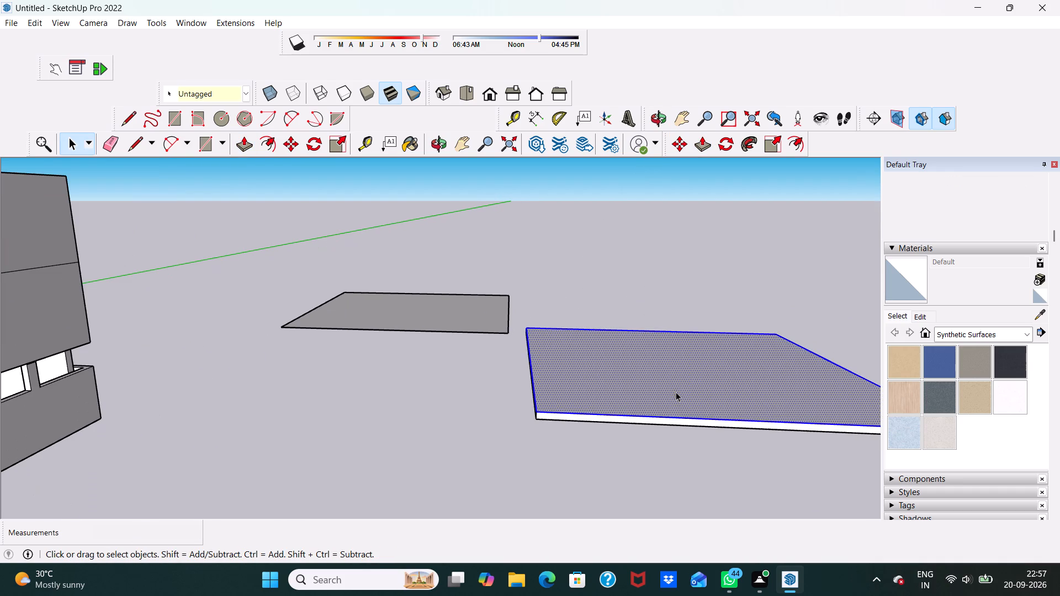
left_click(676, 392)
scroll(794, 350, "up", 6)
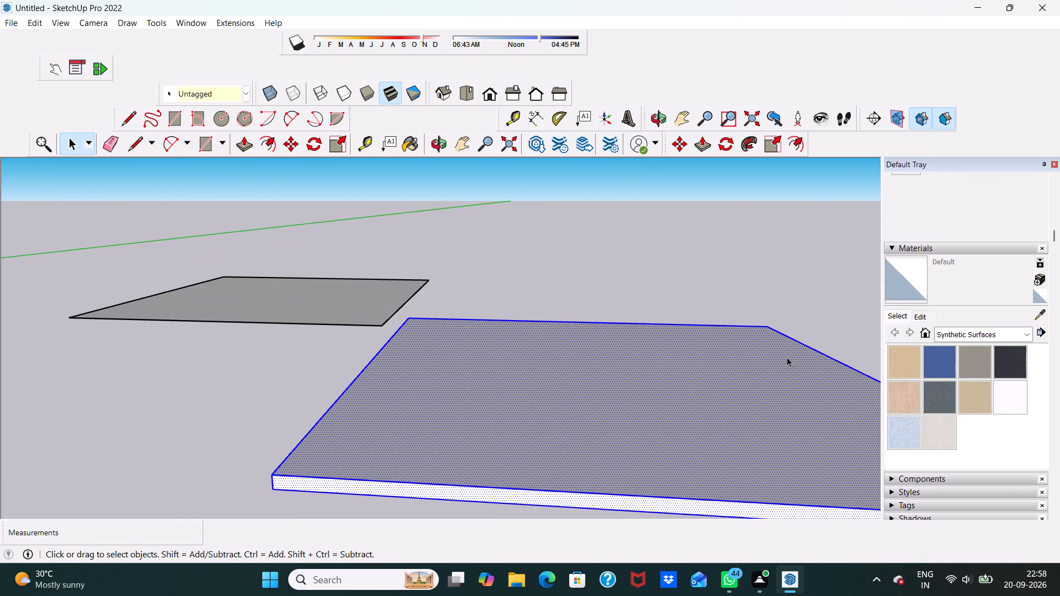
right_click(787, 357)
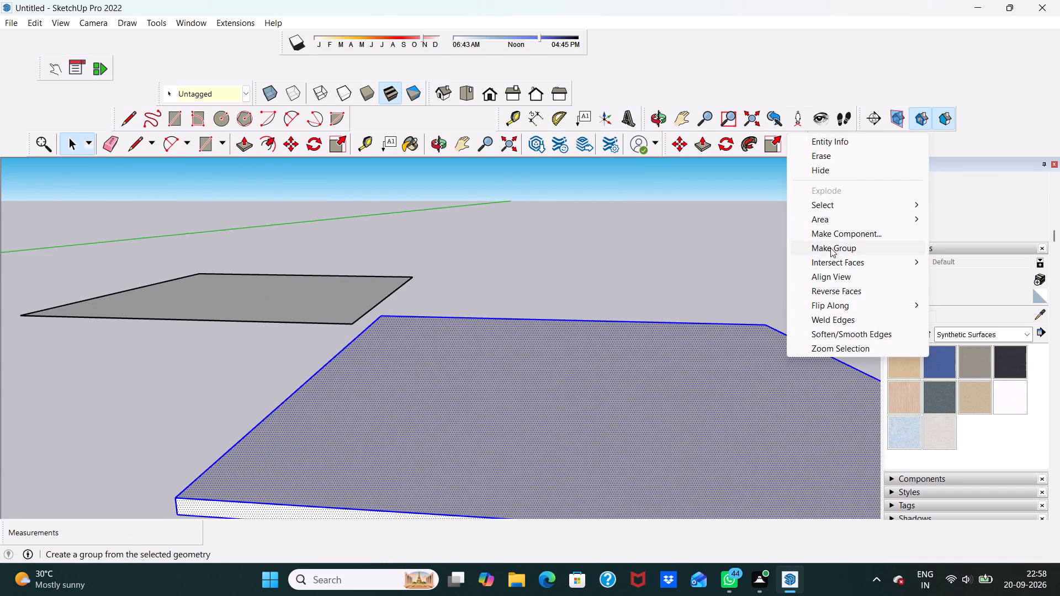
left_click(830, 248)
Move the slab group onto the building as a roof, snapping its lower corner to the upper outer corner of the stepped side wall.
scroll(697, 267, "down", 3)
scroll(713, 296, "up", 1)
scroll(720, 301, "down", 8)
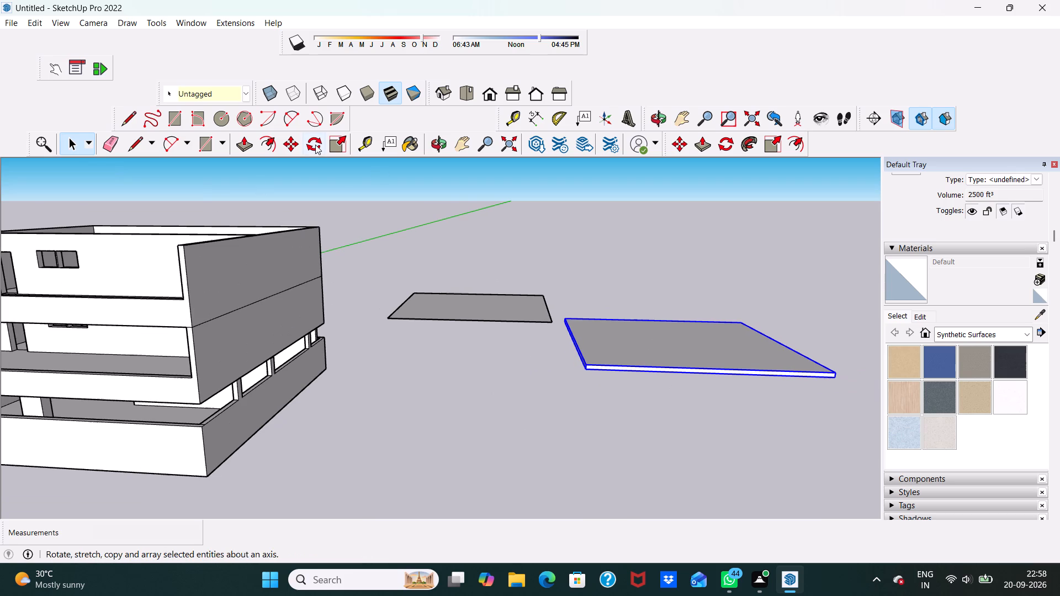
left_click(287, 141)
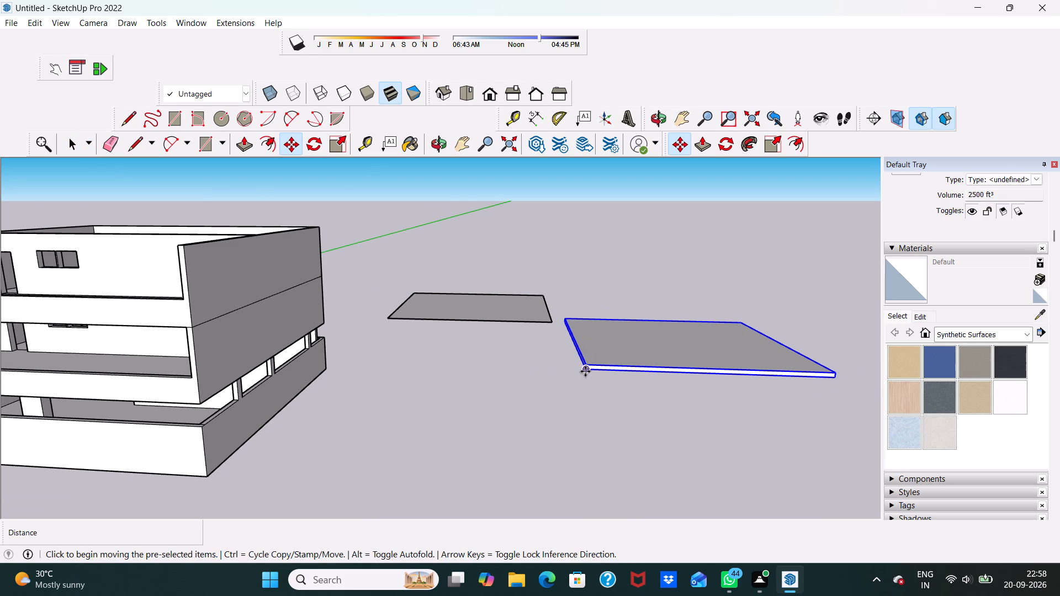
scroll(588, 371, "up", 11)
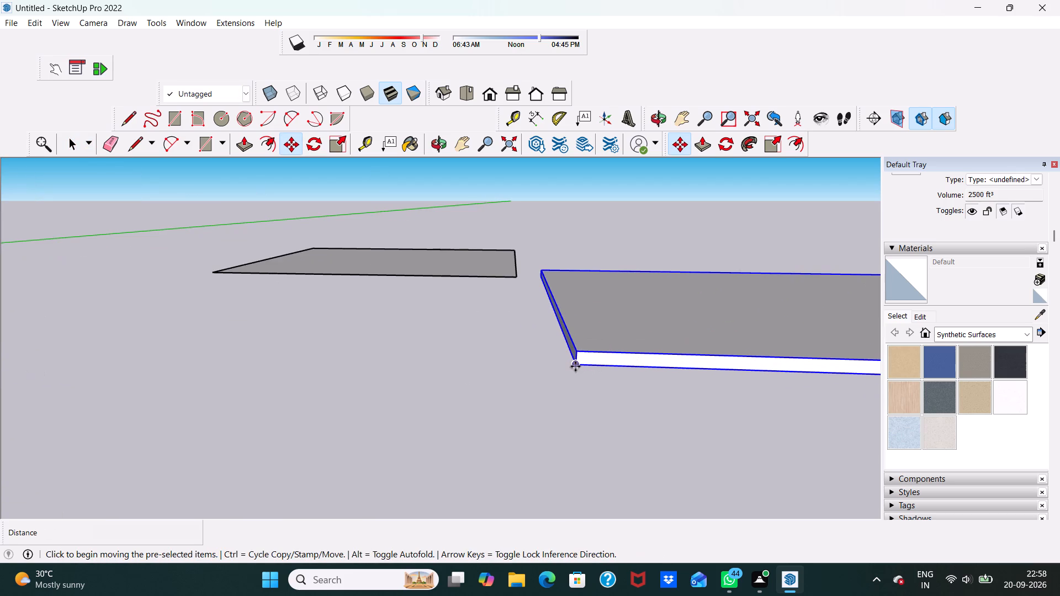
left_click(575, 366)
scroll(571, 365, "down", 20)
scroll(361, 316, "up", 2)
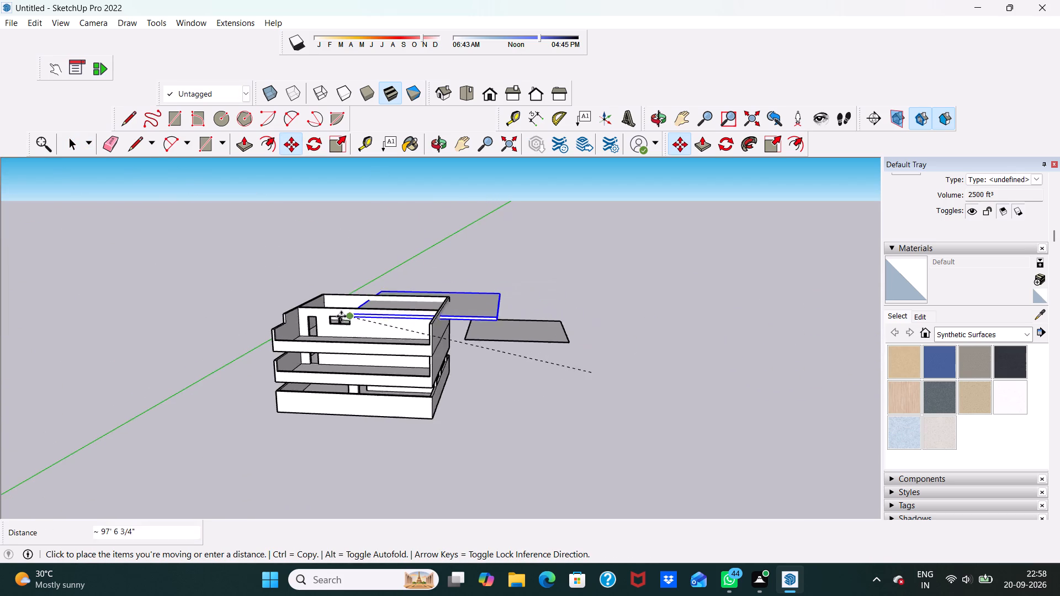
scroll(341, 316, "up", 7)
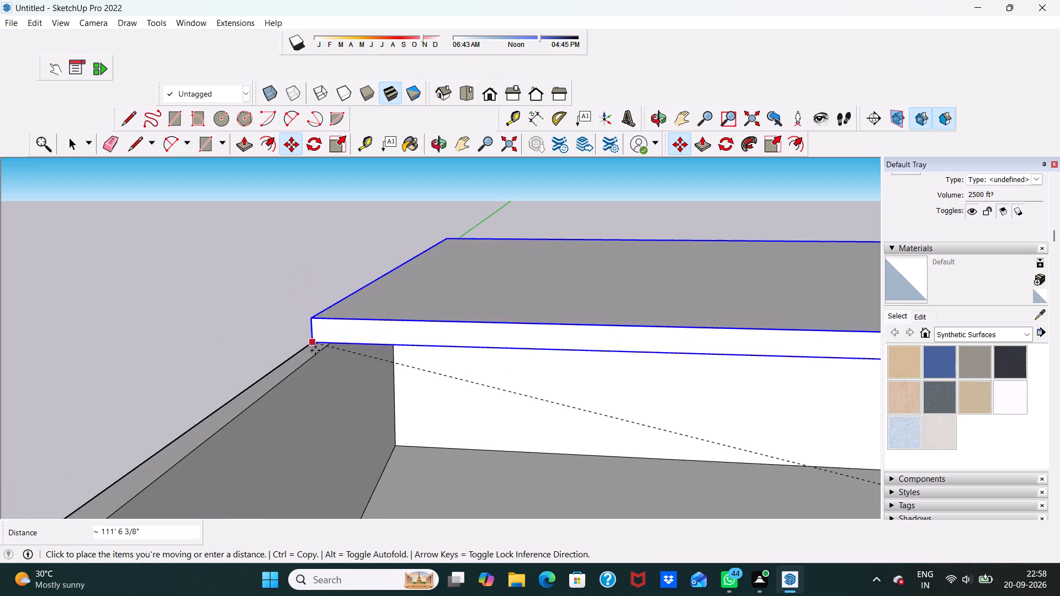
scroll(319, 377, "up", 1)
scroll(52, 550, "down", 14)
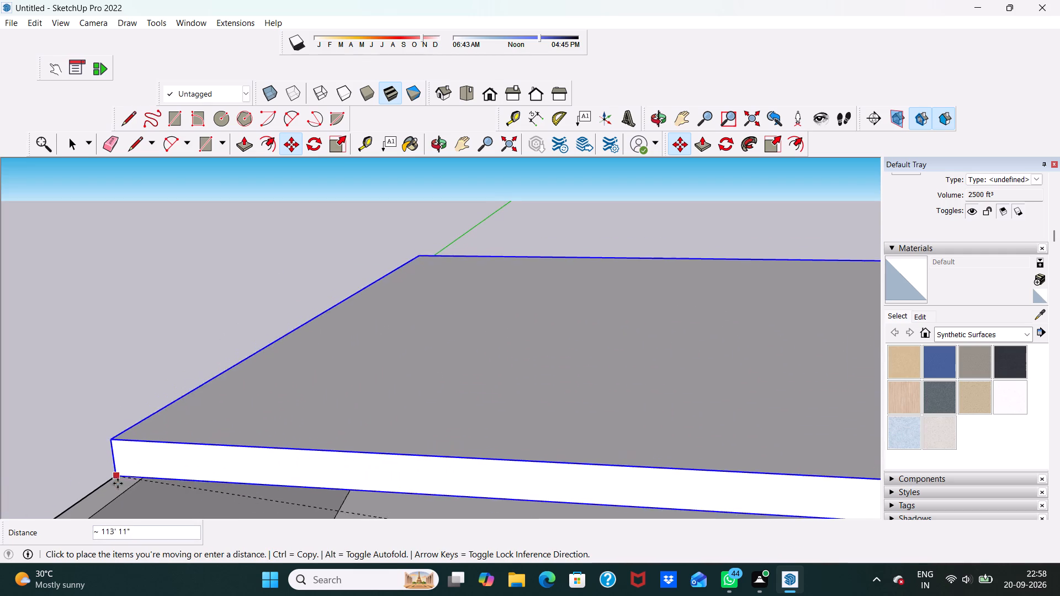
scroll(118, 483, "down", 13)
scroll(133, 437, "down", 2)
scroll(130, 456, "up", 2)
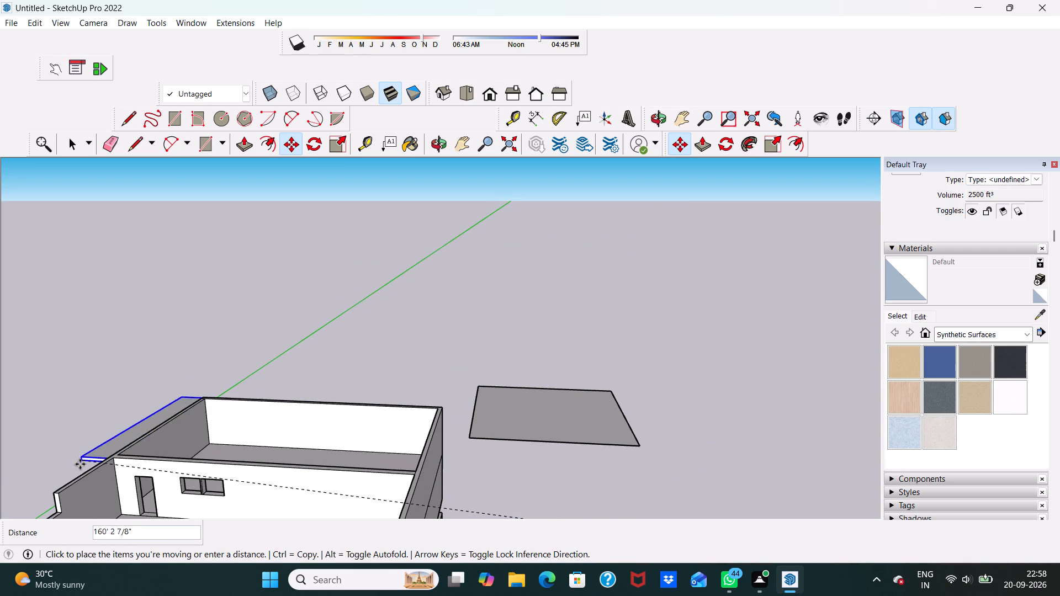
left_click(56, 496)
middle_click_drag(167, 446, 0, 433)
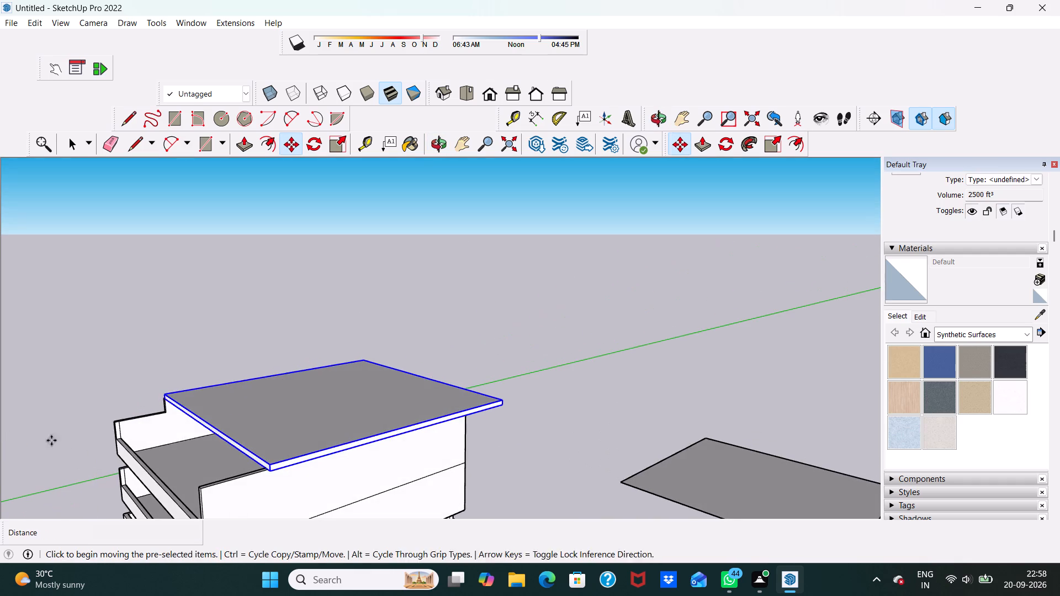
scroll(477, 364, "down", 1)
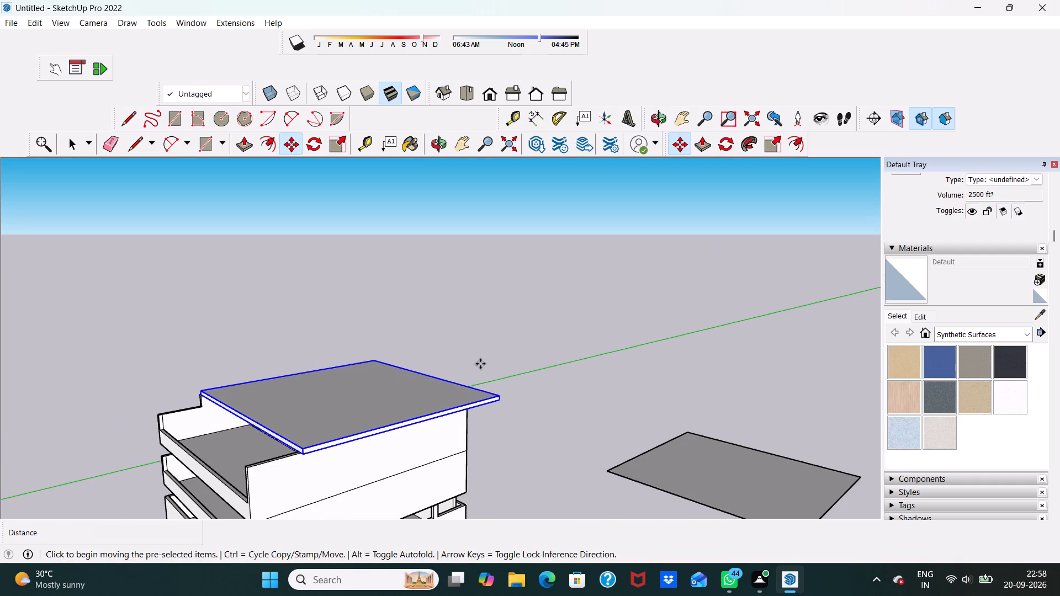
Move the roof slab group about 6' 2" outward over the stepped side wall, towards the open balcony side.
scroll(480, 362, "down", 6)
scroll(331, 385, "up", 5)
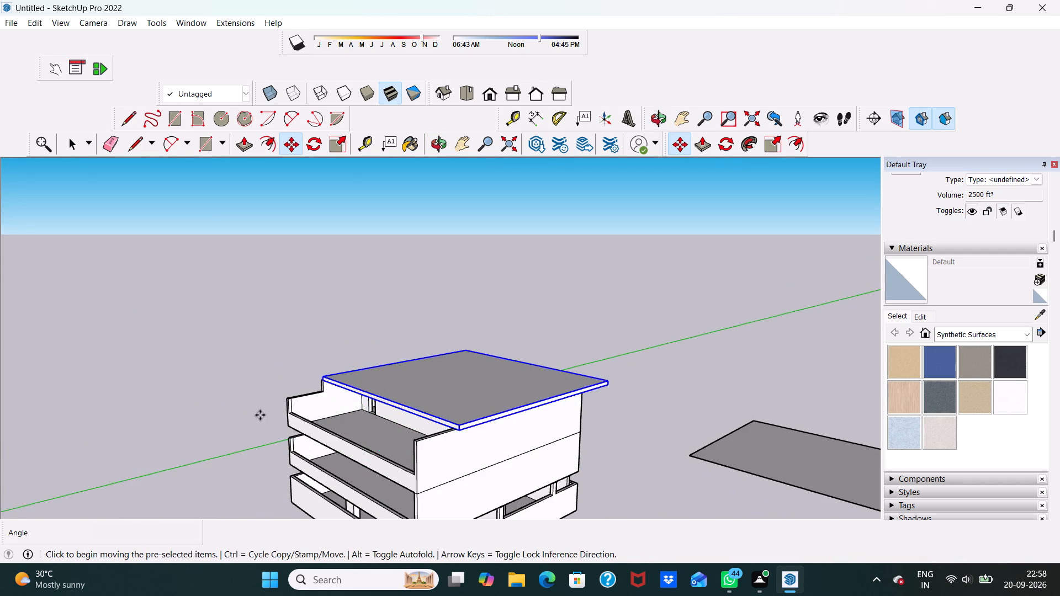
scroll(280, 395, "up", 5)
scroll(332, 382, "up", 3)
left_click_drag(334, 371, 277, 385)
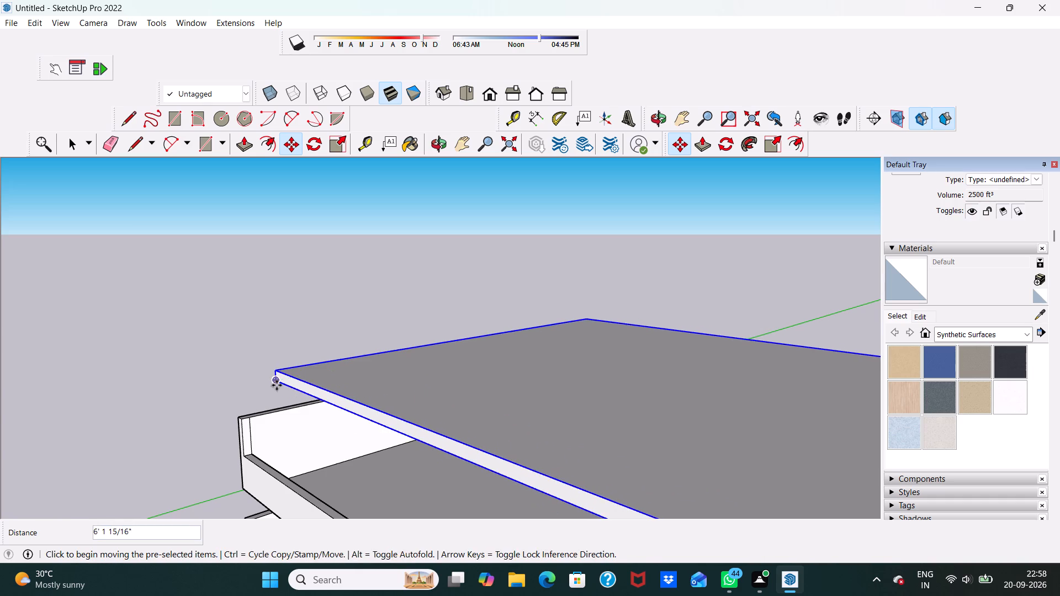
Nudge the roof slab so its lower corner meets the upper outer corner of the blank walls on the opposite side.
scroll(277, 385, "down", 6)
middle_click_drag(412, 365, 30, 346)
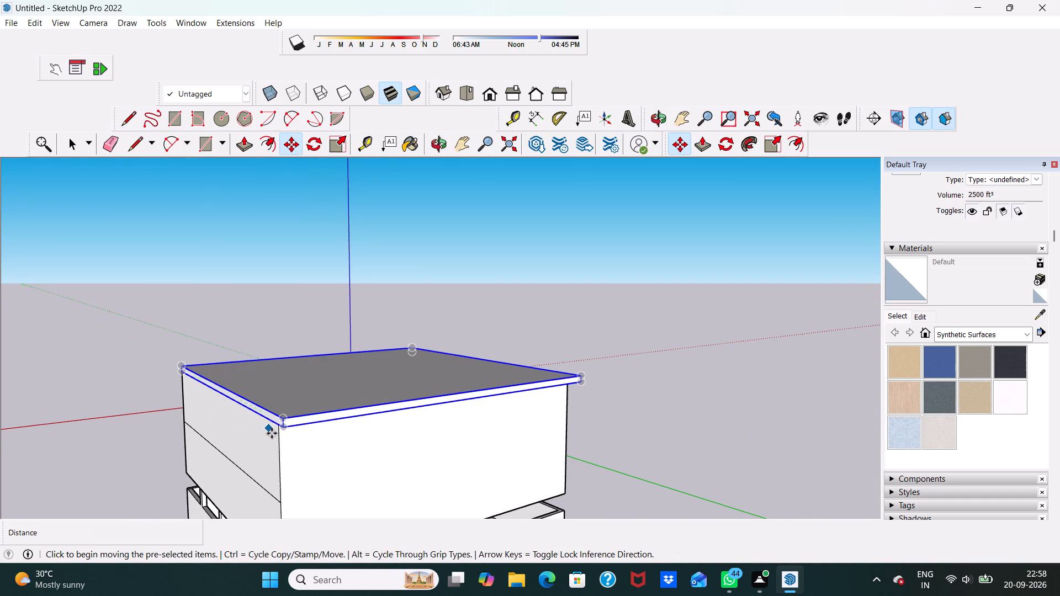
scroll(307, 421, "up", 4)
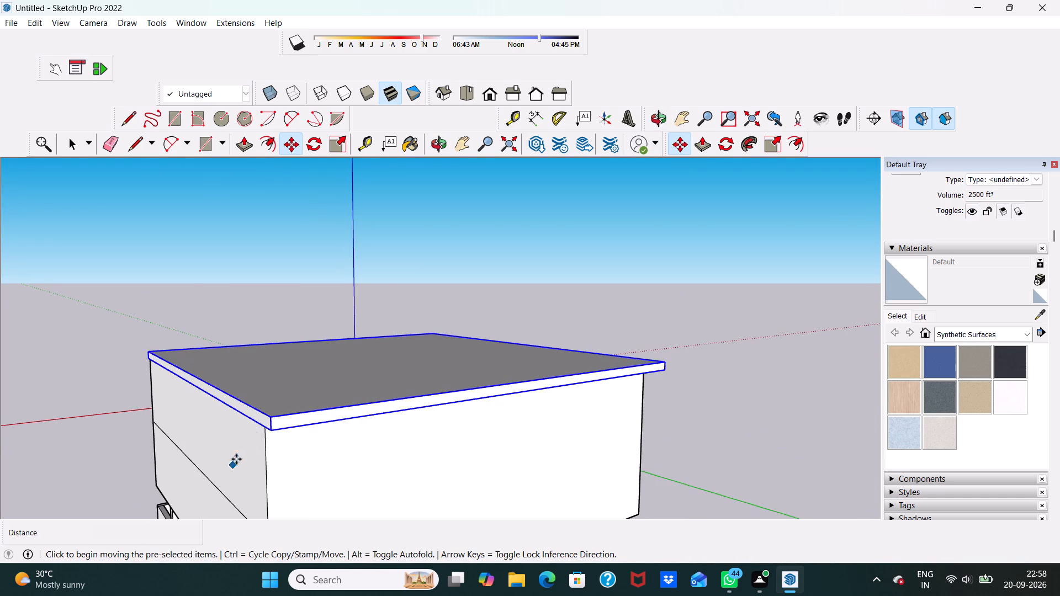
scroll(266, 434, "up", 4)
left_click_drag(275, 430, 274, 428)
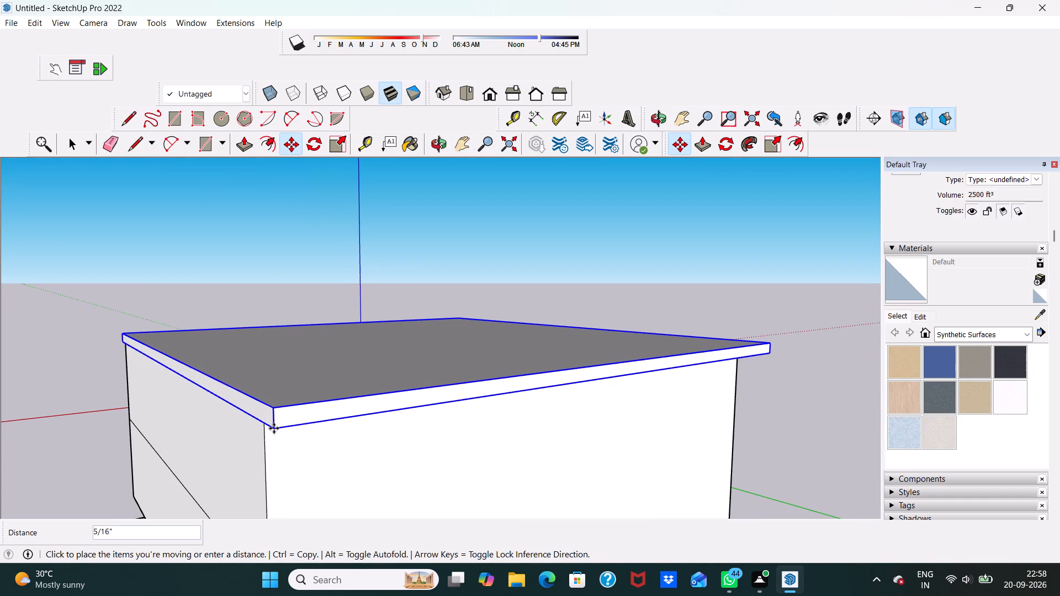
left_click_drag(274, 428, 267, 419)
scroll(267, 419, "up", 7)
middle_click_drag(265, 418, 279, 373)
scroll(279, 373, "up", 4)
scroll(253, 429, "up", 4)
left_click(244, 439)
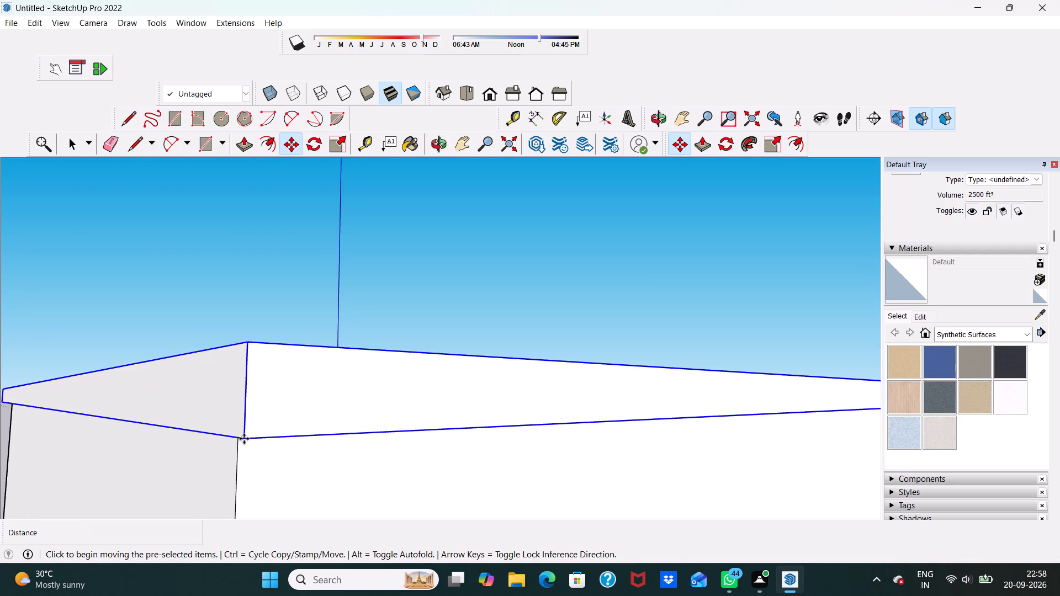
scroll(235, 426, "up", 5)
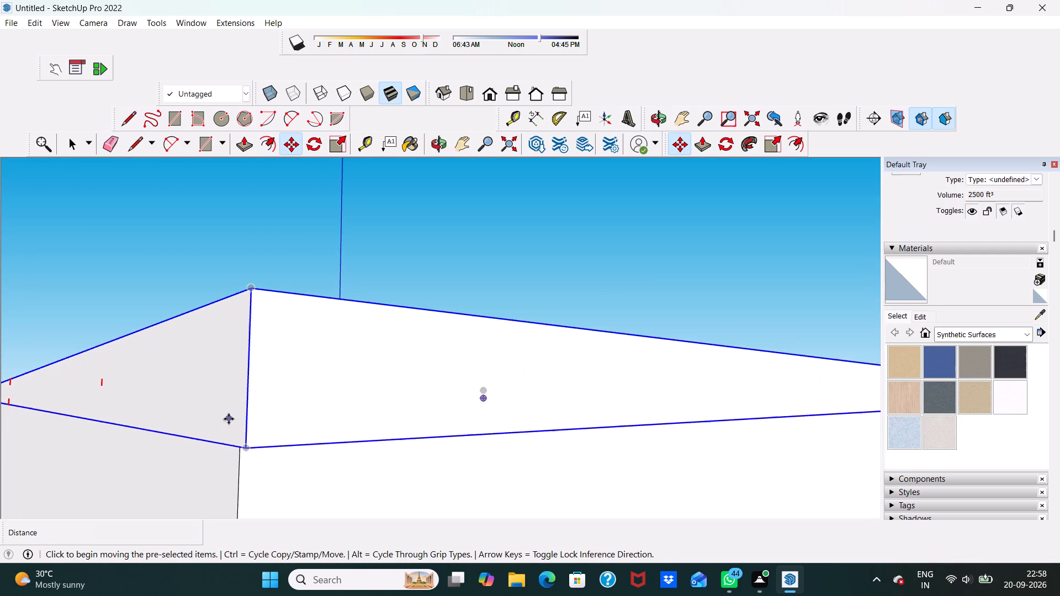
scroll(261, 451, "up", 6)
left_click_drag(216, 442, 226, 436)
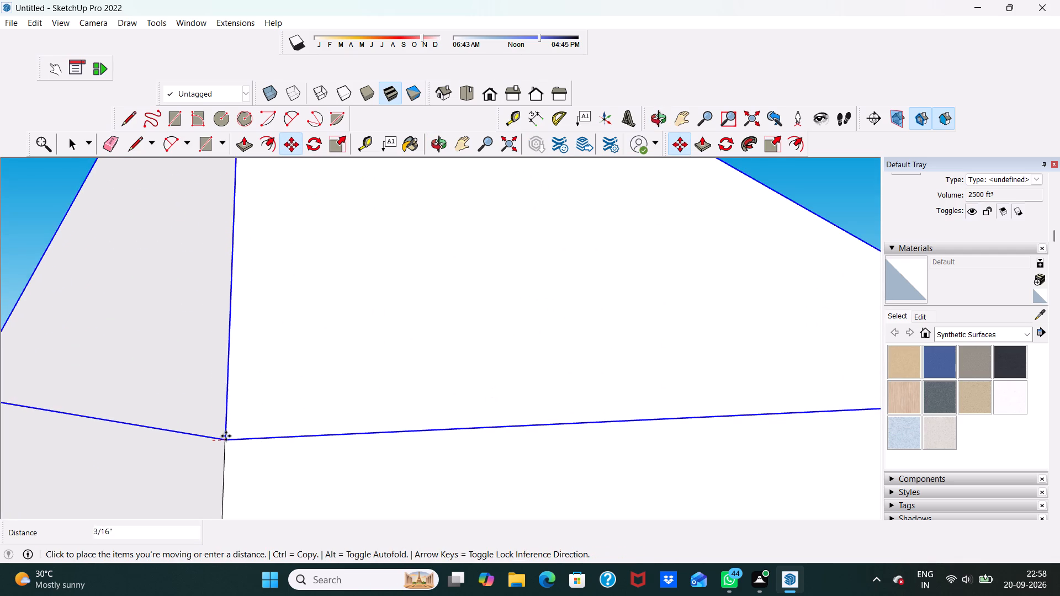
left_click_drag(226, 436, 228, 390)
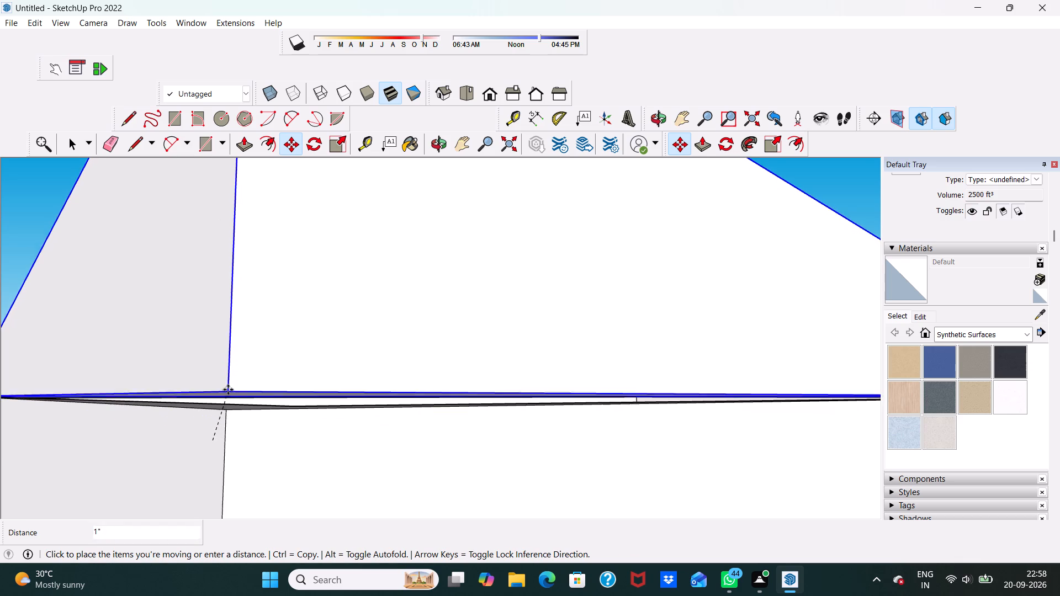
left_click_drag(228, 390, 230, 411)
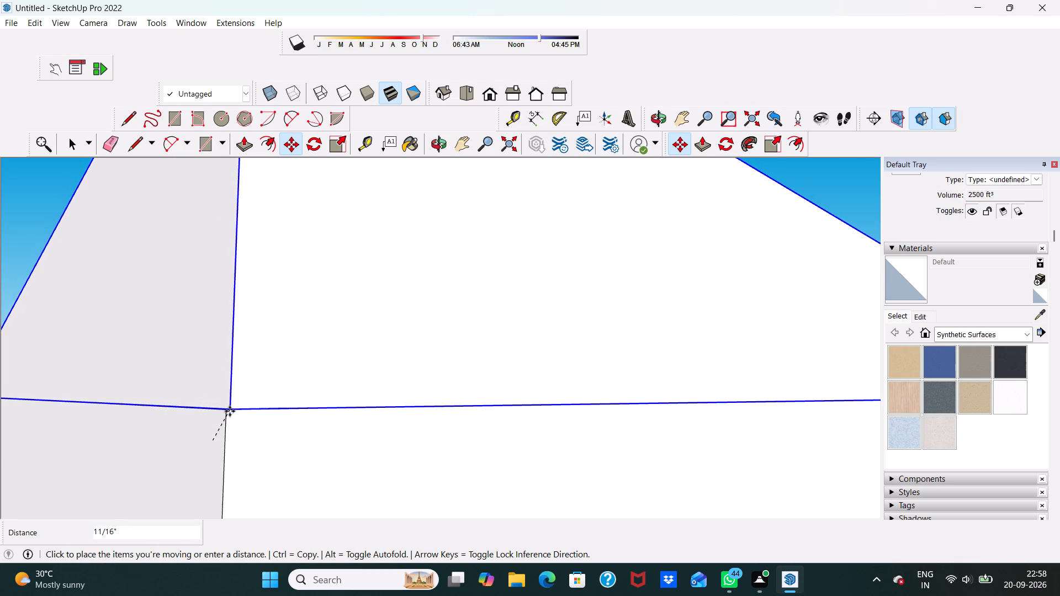
left_click_drag(230, 411, 226, 409)
Move the slab about 2' 4" sideways, snapping its overhanging lower corner to the wall's upper corner so it sits flush with the walls.
middle_click_drag(246, 398, 283, 374)
scroll(222, 352, "down", 11)
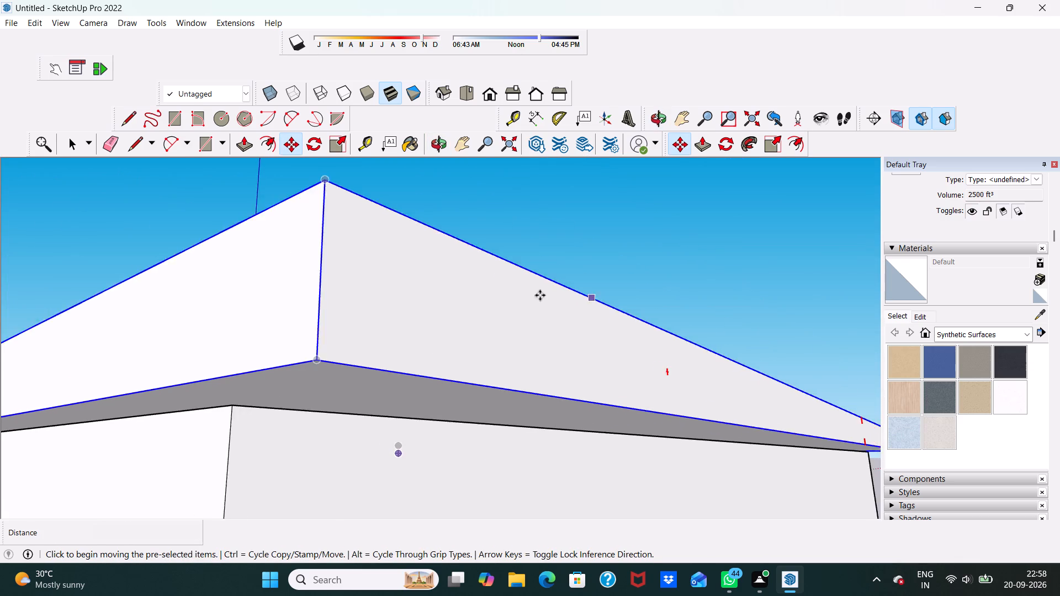
scroll(540, 295, "down", 7)
middle_click_drag(284, 372, 495, 401)
scroll(299, 376, "down", 9)
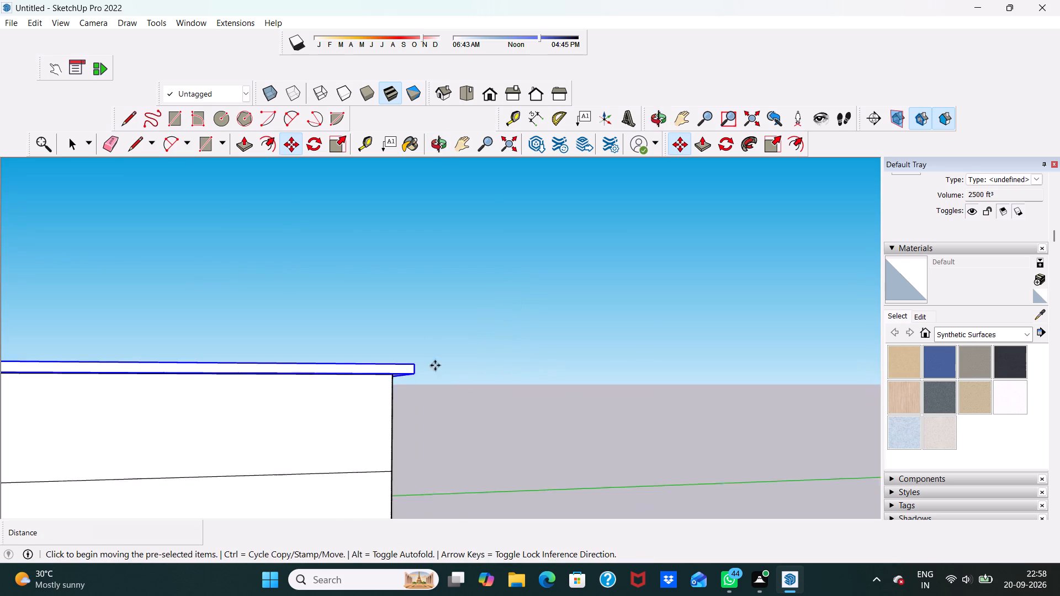
scroll(435, 370, "up", 8)
scroll(348, 366, "down", 5)
scroll(381, 374, "up", 5)
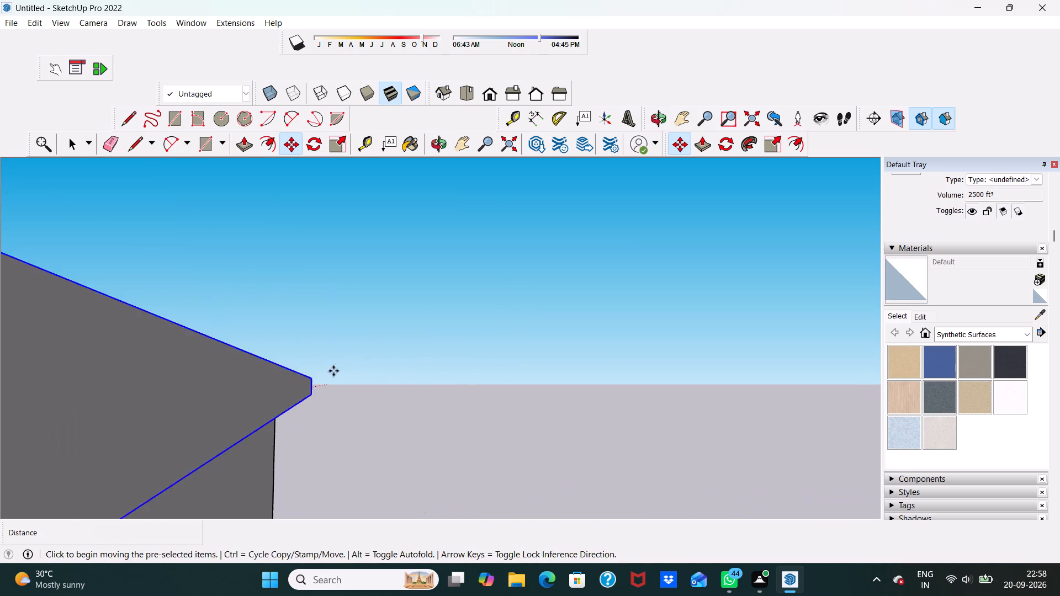
scroll(335, 371, "down", 4)
left_click_drag(341, 379, 291, 371)
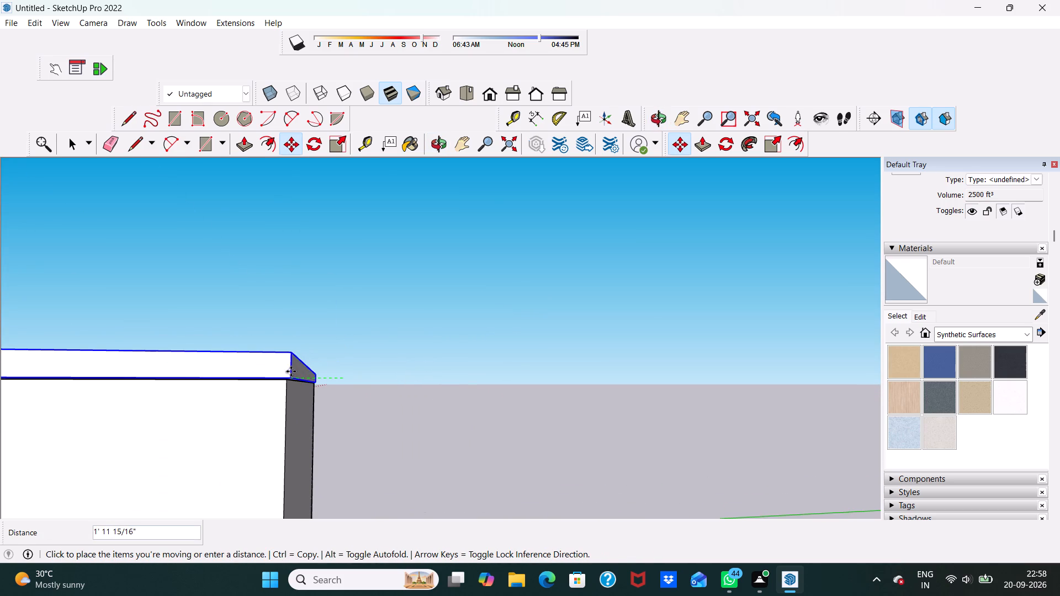
left_click_drag(291, 371, 282, 380)
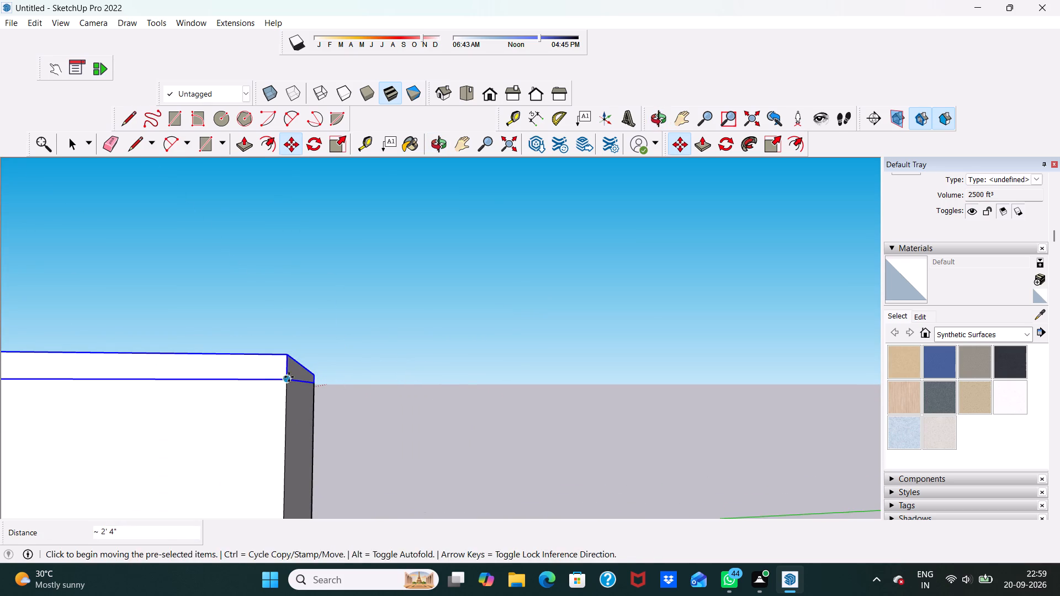
scroll(289, 376, "up", 1)
middle_click_drag(289, 376, 59, 391)
scroll(340, 335, "up", 4)
scroll(410, 314, "down", 8)
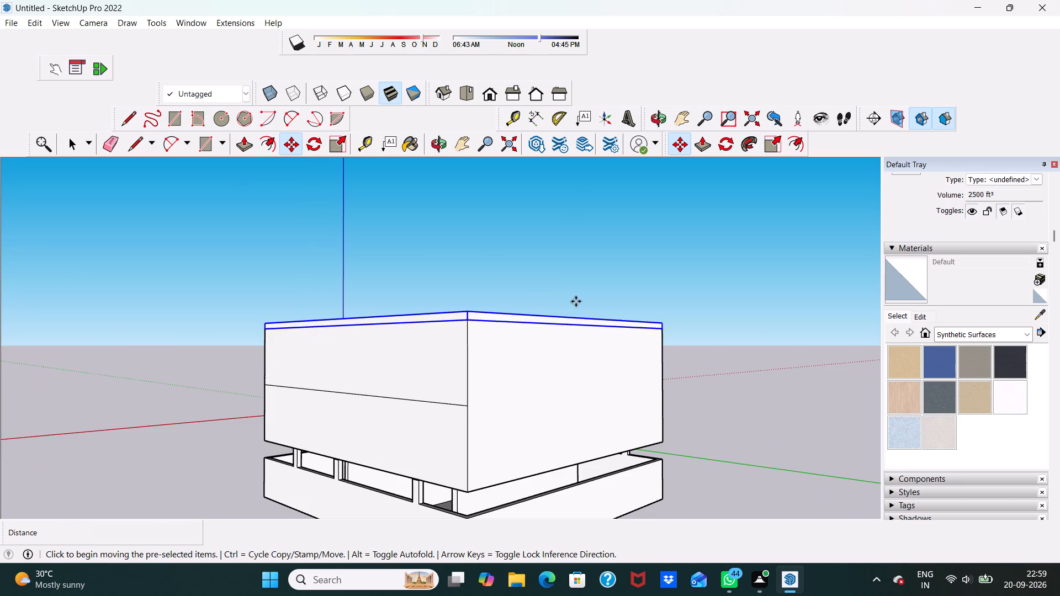
Erase the horizontal seam line between the two upper storeys on the blank side wall.
key("space")
middle_click_drag(311, 363, 517, 359)
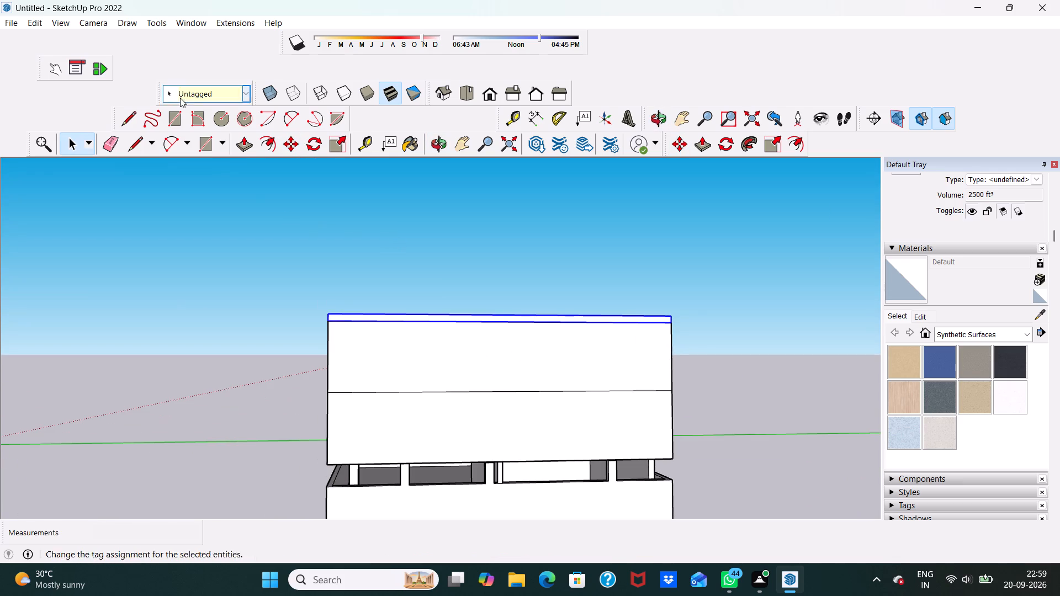
left_click(112, 140)
scroll(356, 350, "up", 2)
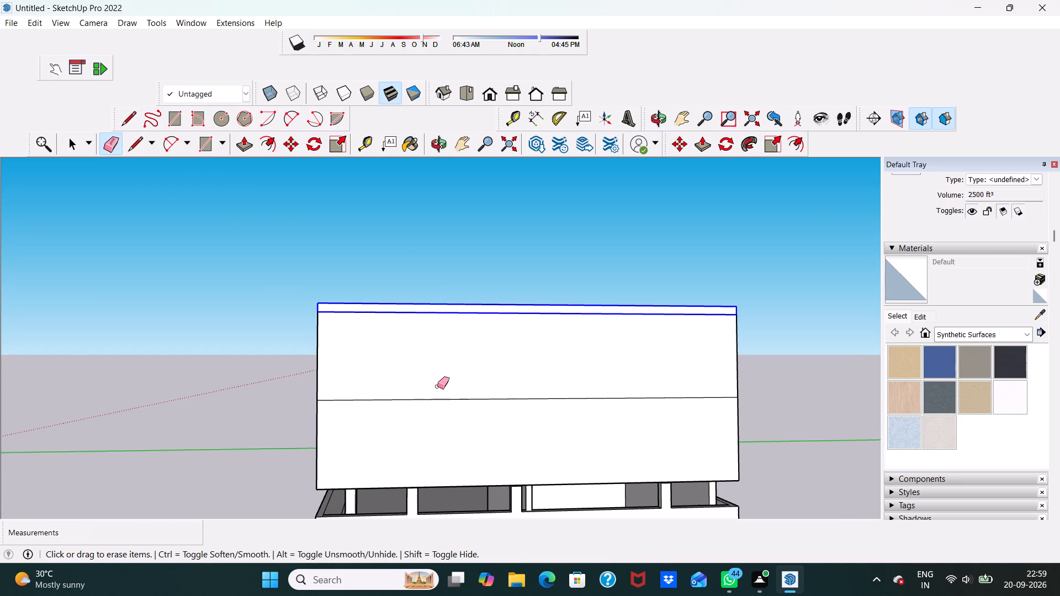
left_click(433, 400)
Inspect the roofed building from the balcony side, from below and from above to check how the slab sits.
middle_click_drag(422, 398, 526, 400)
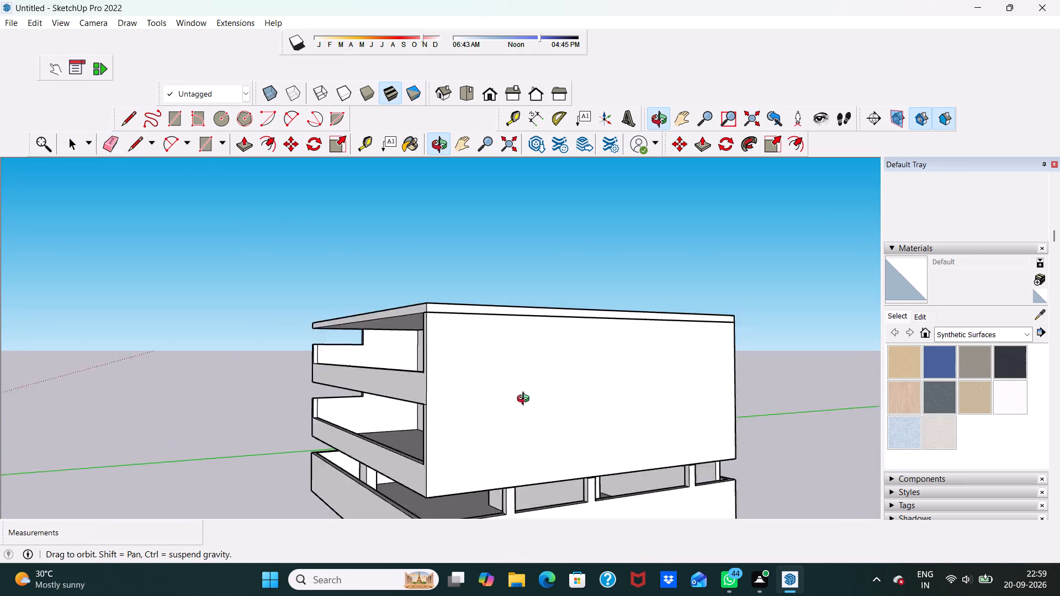
middle_click_drag(526, 400, 743, 399)
scroll(357, 361, "up", 1)
key("space")
middle_click_drag(234, 343, 255, 355)
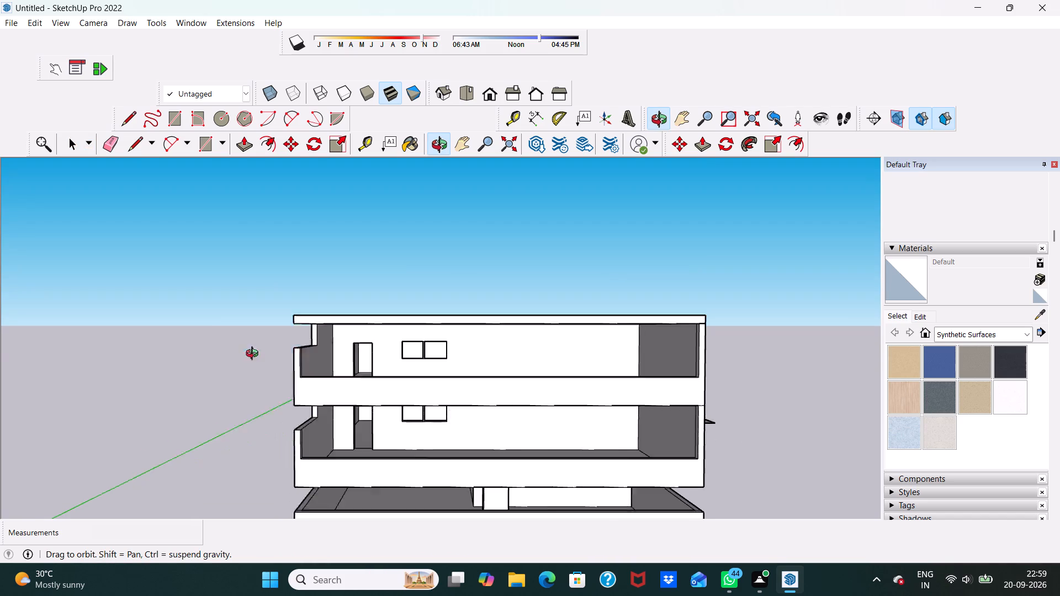
middle_click_drag(255, 355, 284, 370)
scroll(374, 310, "up", 3)
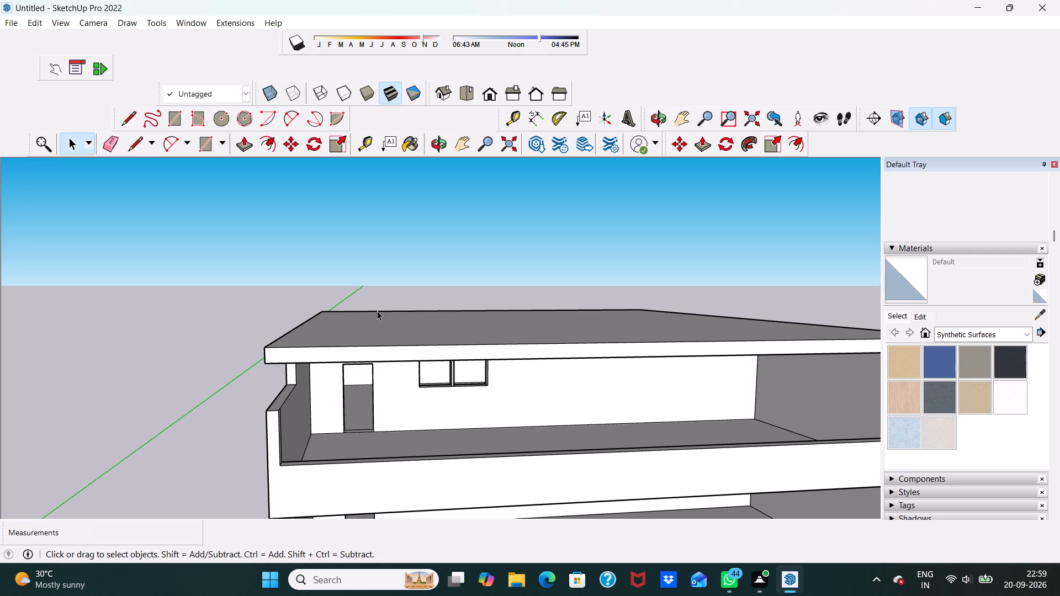
scroll(379, 316, "down", 1)
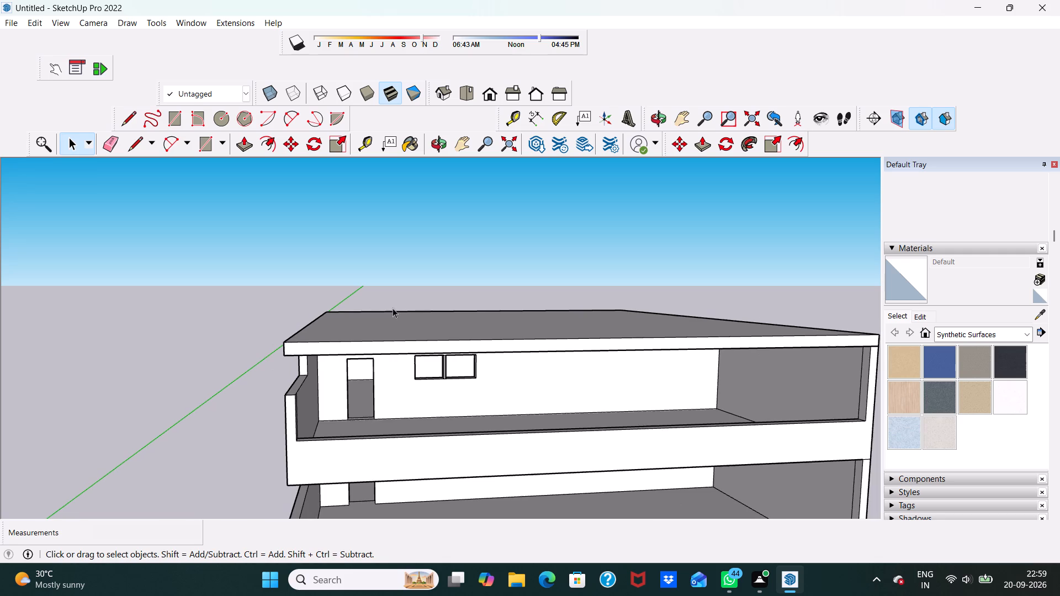
middle_click_drag(427, 296, 405, 240)
scroll(405, 238, "up", 1)
scroll(405, 238, "down", 3)
scroll(442, 246, "up", 1)
scroll(463, 247, "down", 2)
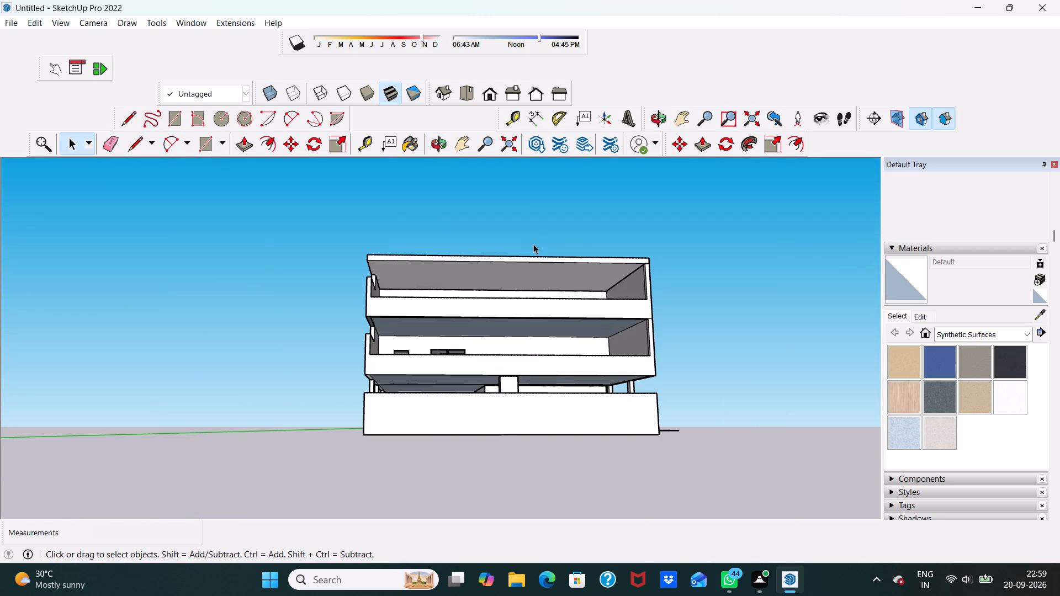
middle_click_drag(536, 244, 505, 305)
scroll(490, 289, "up", 2)
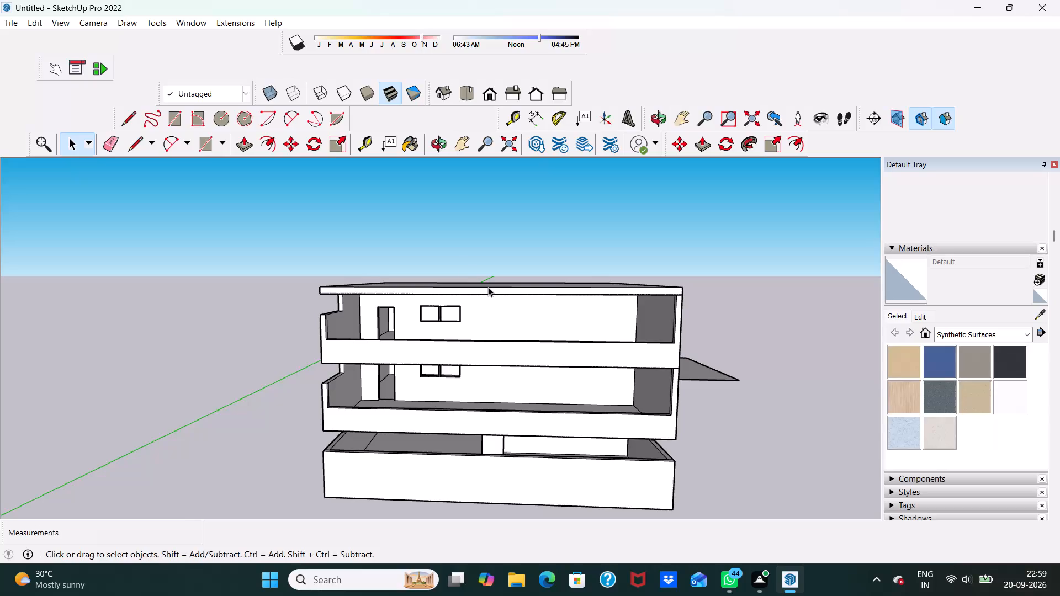
scroll(412, 273, "down", 1)
middle_click_drag(358, 275, 363, 290)
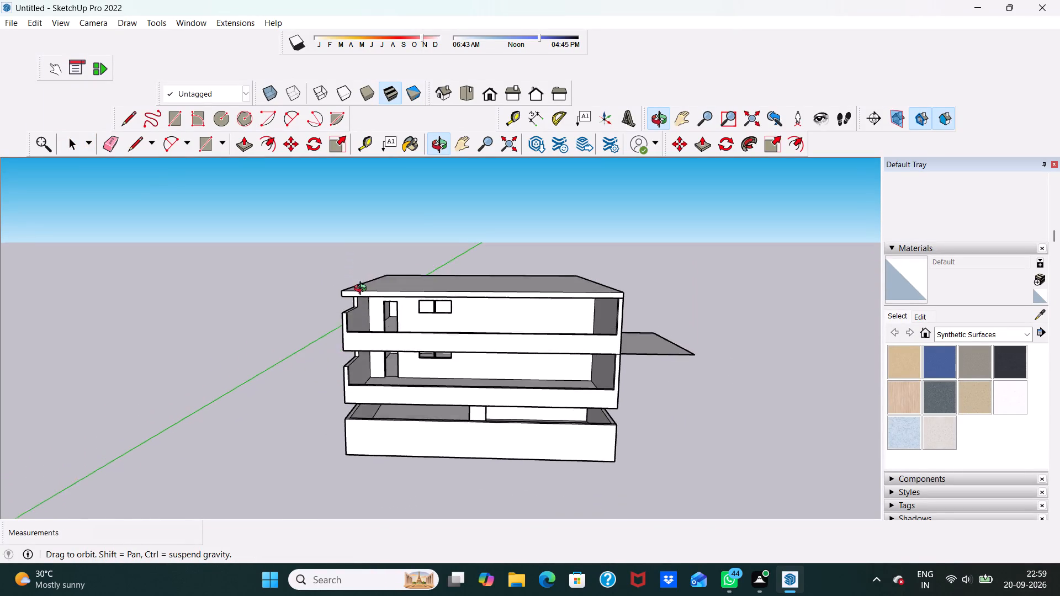
middle_click_drag(363, 290, 361, 267)
scroll(361, 267, "up", 3)
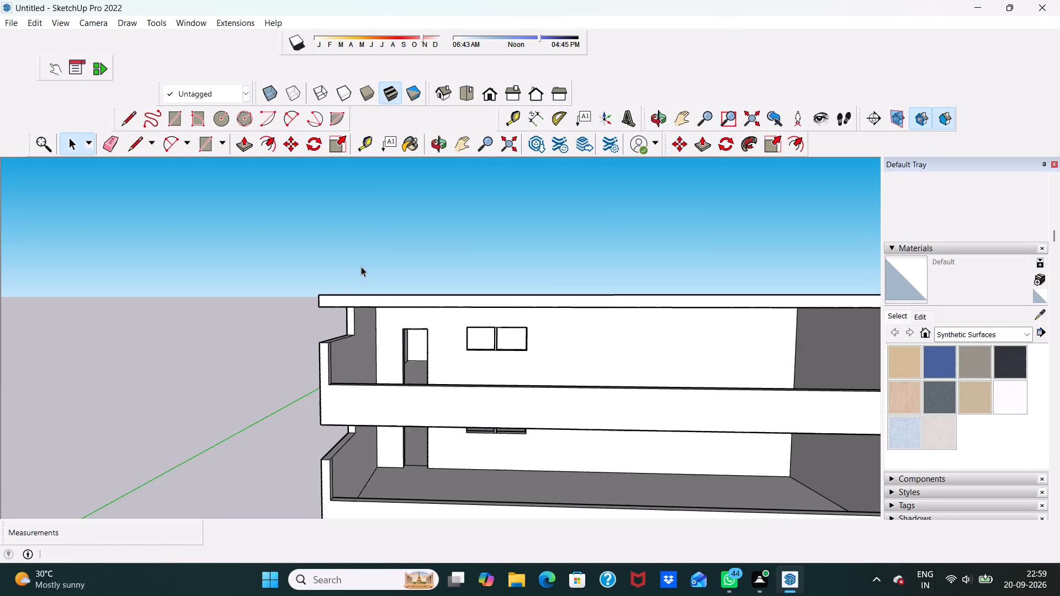
middle_click_drag(361, 270, 378, 328)
scroll(393, 305, "down", 2)
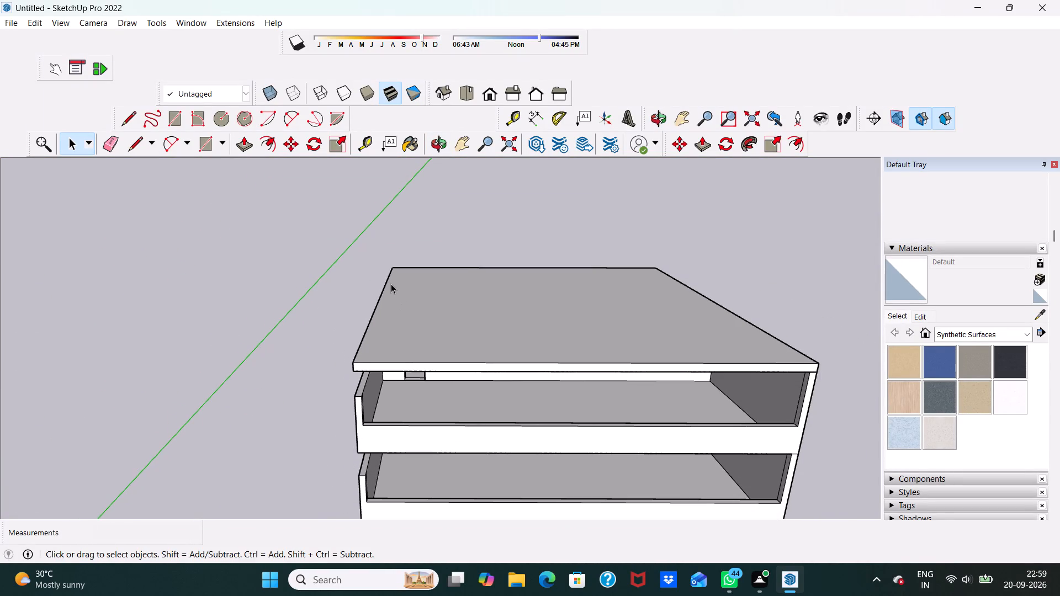
scroll(391, 284, "down", 4)
scroll(406, 285, "up", 5)
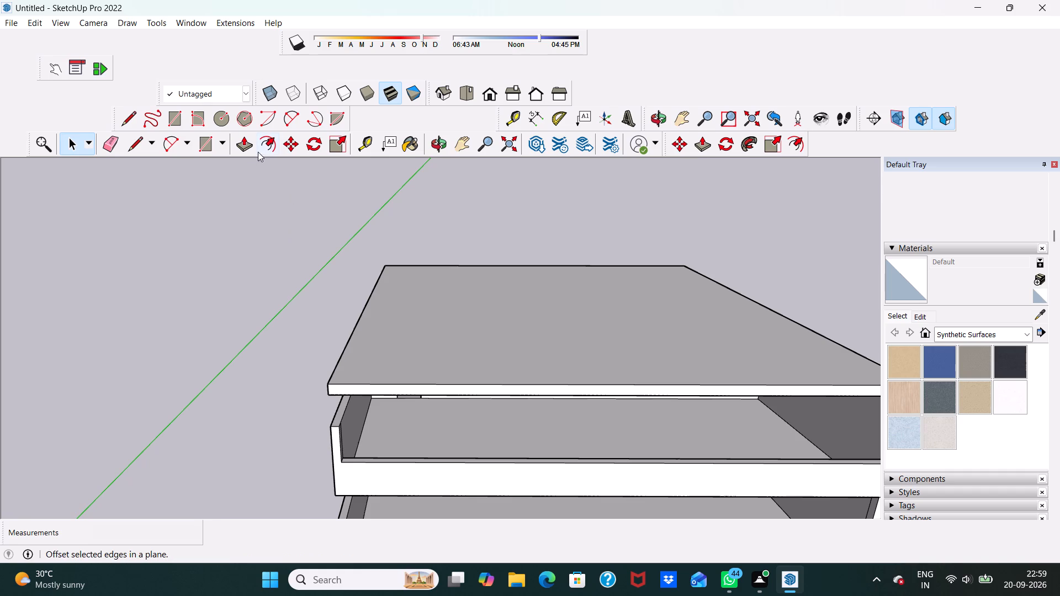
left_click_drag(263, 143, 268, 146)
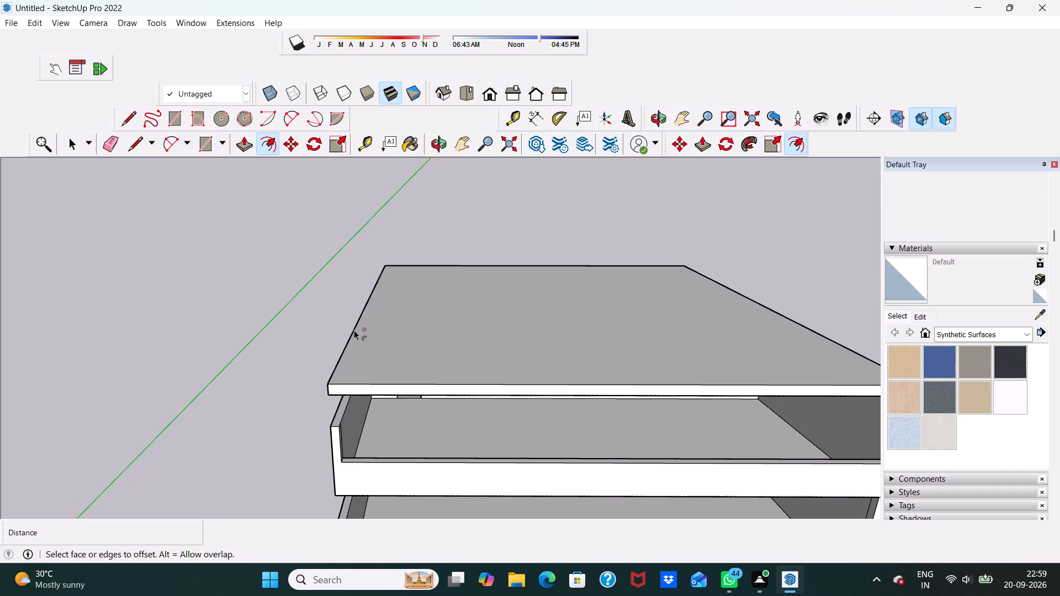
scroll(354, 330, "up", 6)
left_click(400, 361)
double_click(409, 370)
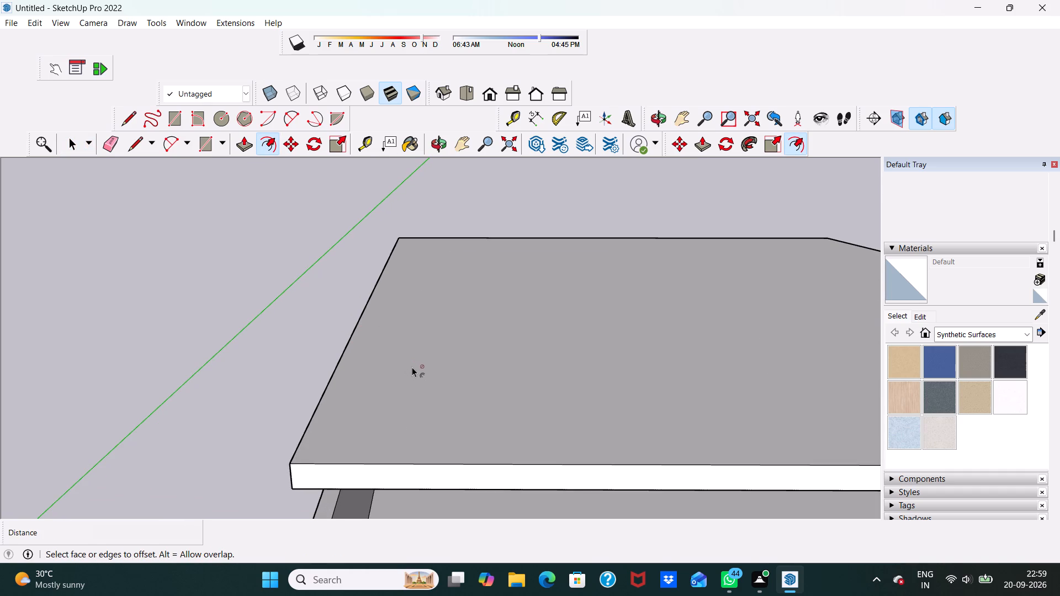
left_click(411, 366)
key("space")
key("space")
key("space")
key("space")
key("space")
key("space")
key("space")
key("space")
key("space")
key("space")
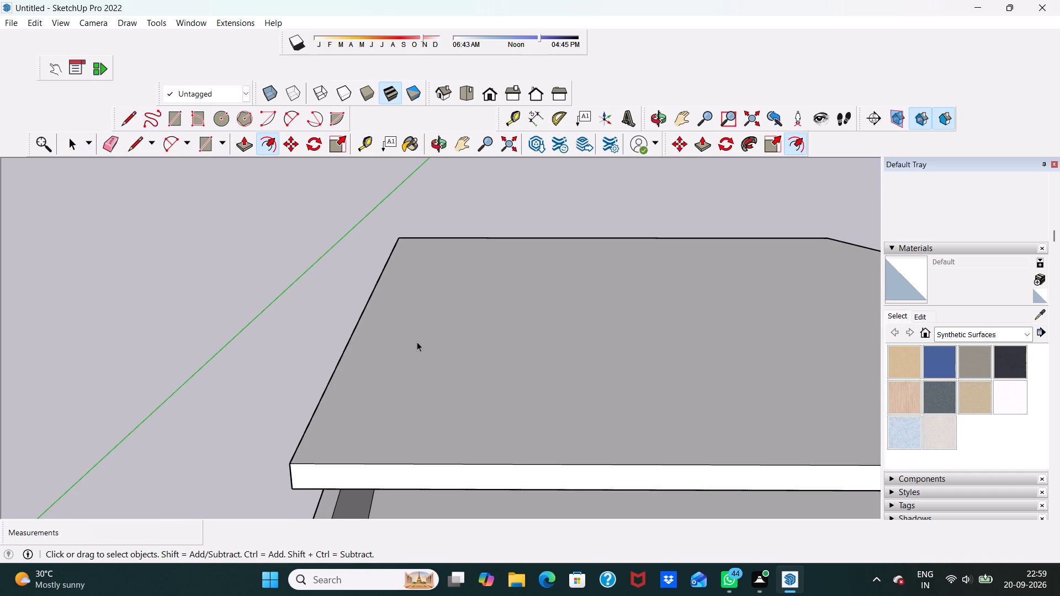
Open the roof slab group for editing and offset its top face inward by 9".
triple_click(427, 358)
triple_click(431, 363)
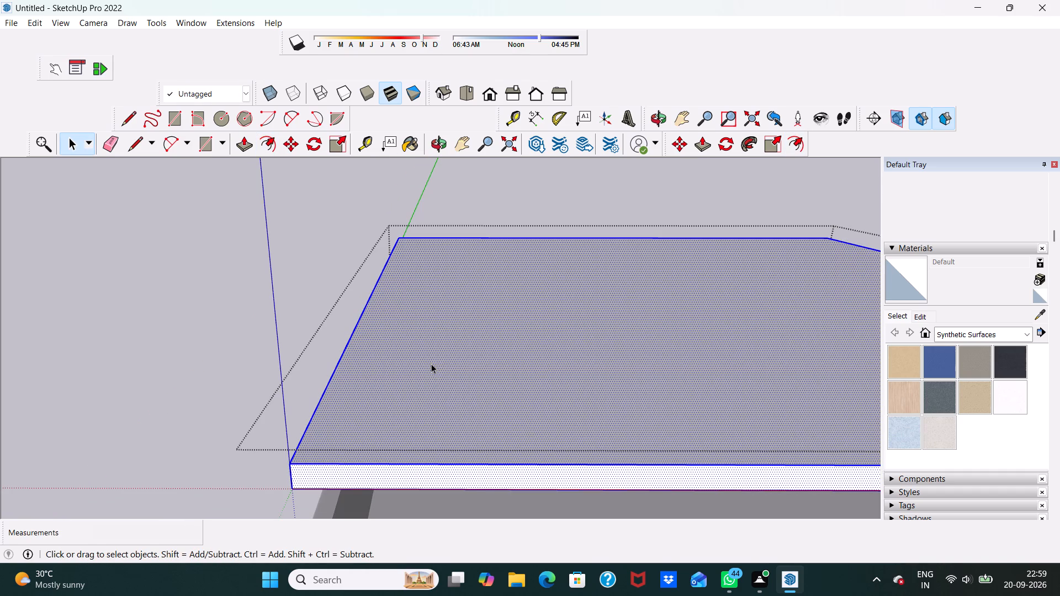
left_click(267, 141)
left_click(368, 356)
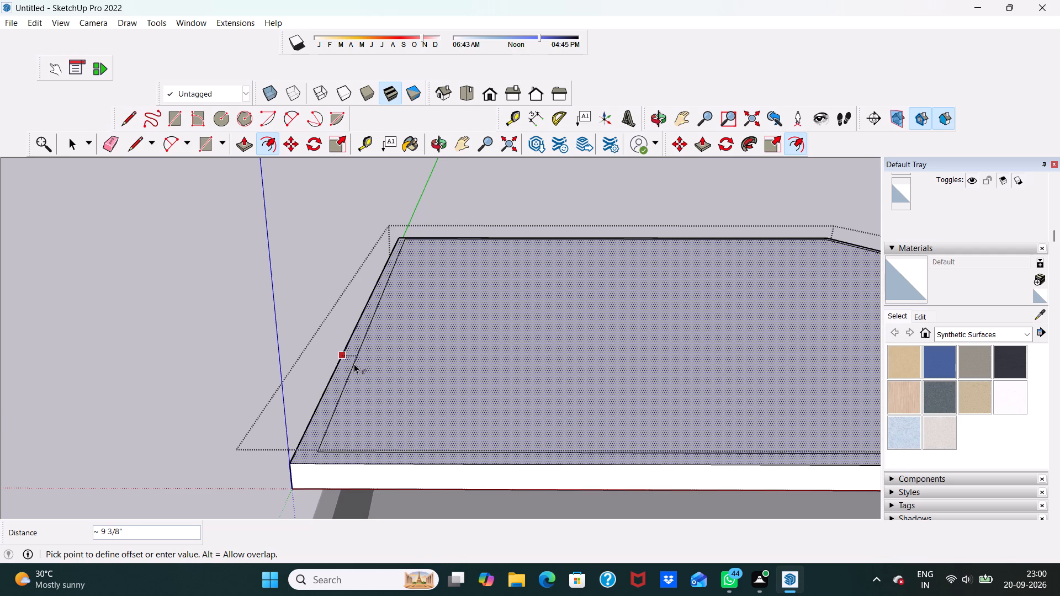
key("9")
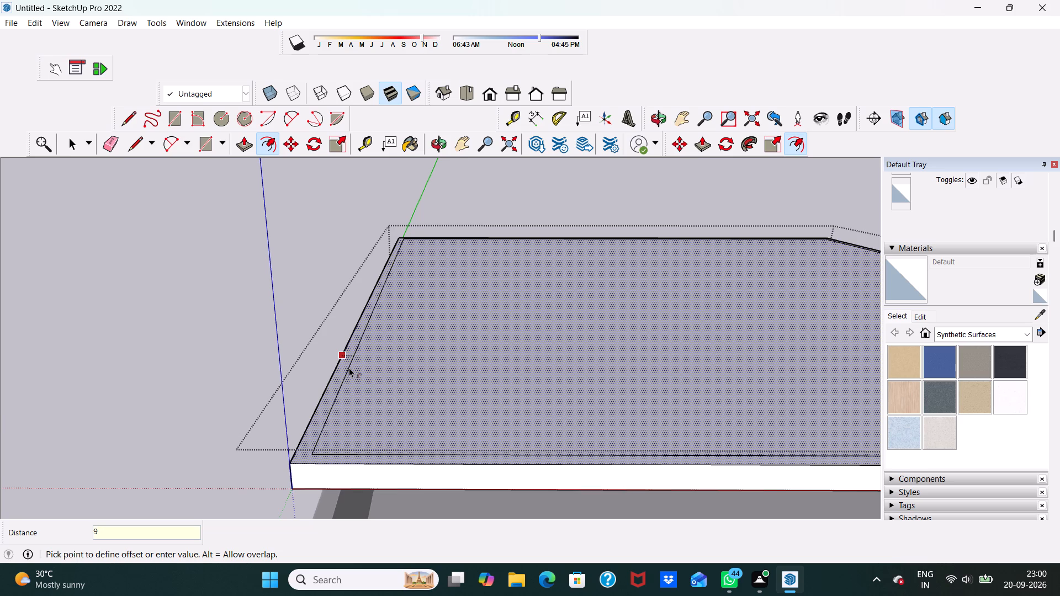
key("shift+quotedbl")
key("Return")
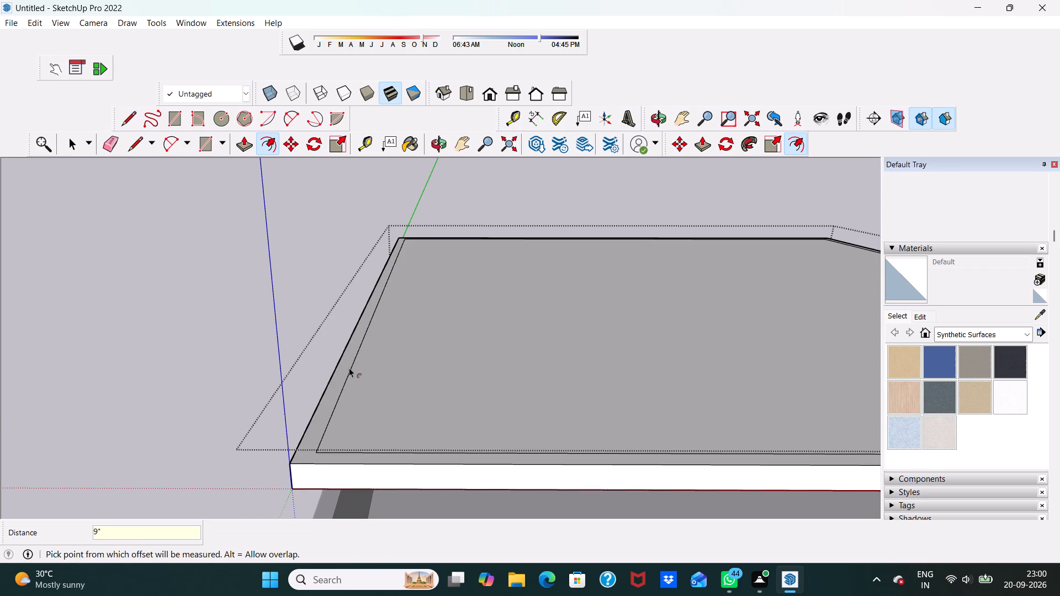
Examine the roof slab's offset border and its fit on the building from above, front and below, and exit the slab group.
scroll(234, 299, "down", 6)
middle_click_drag(438, 337, 421, 413)
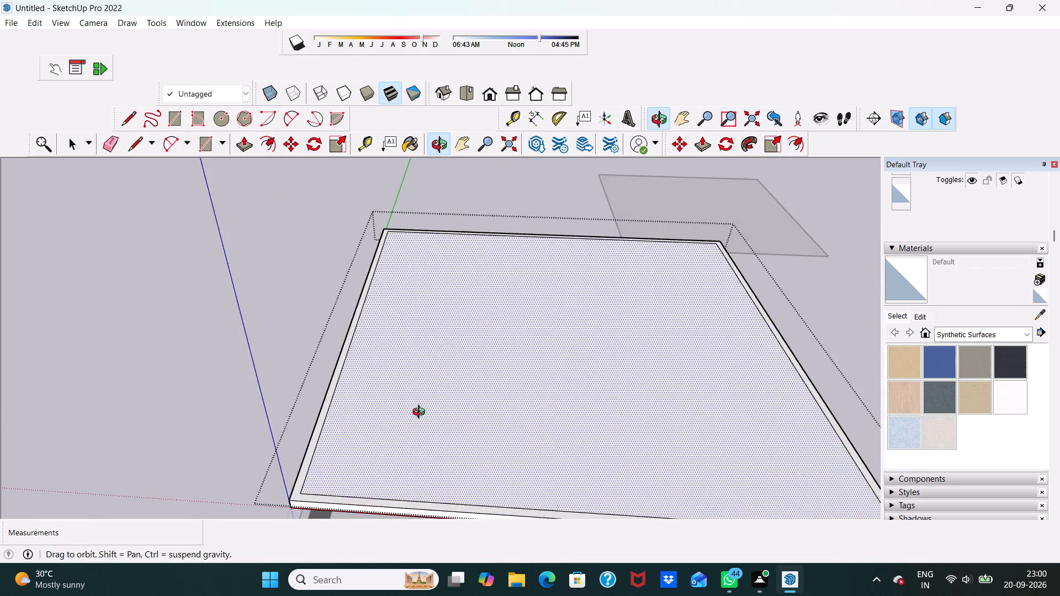
middle_click_drag(421, 413, 422, 403)
key("space")
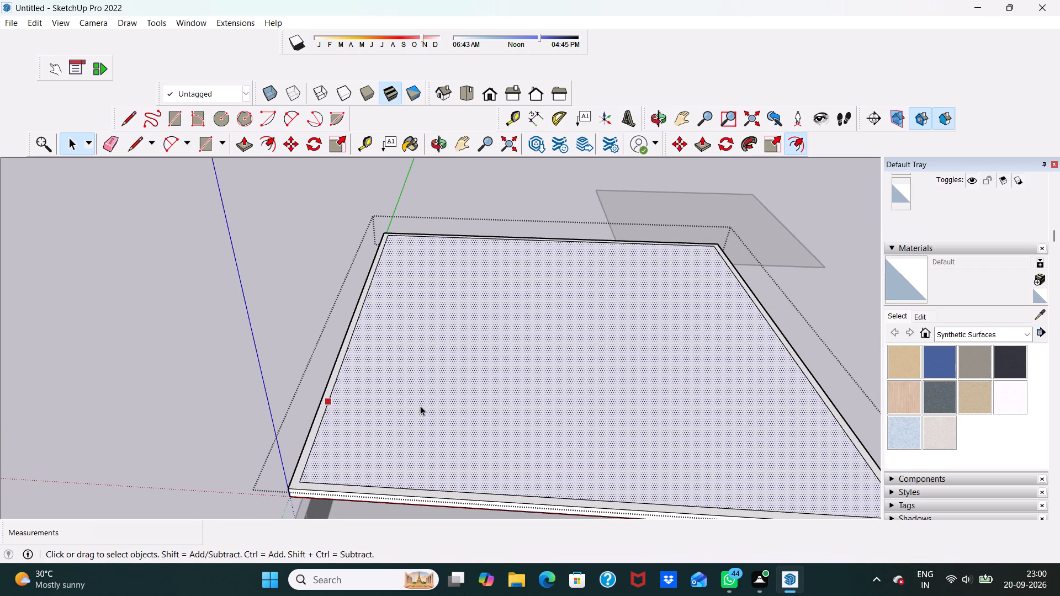
scroll(420, 406, "down", 3)
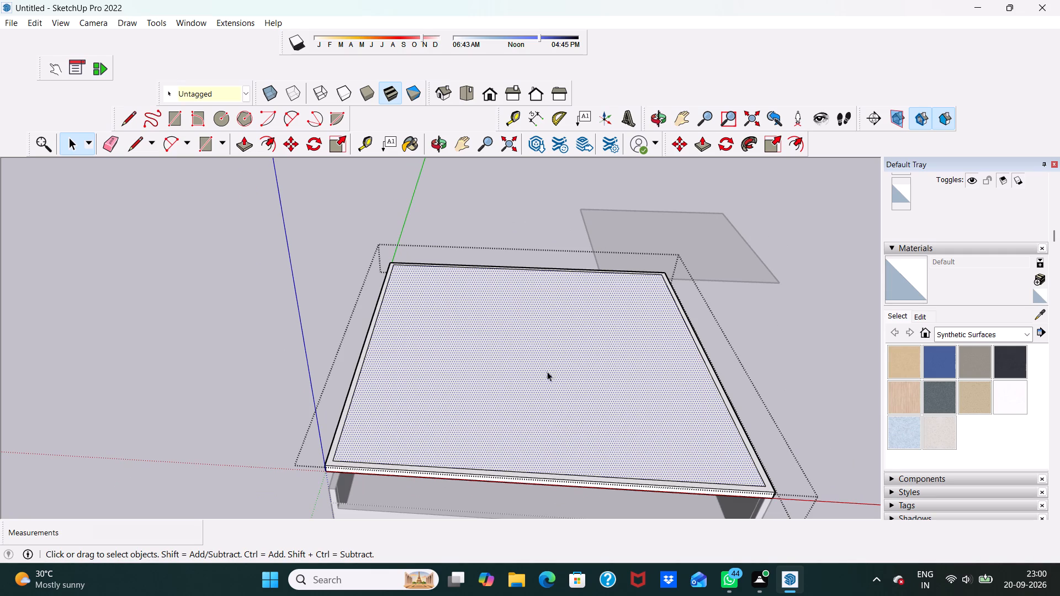
scroll(563, 424, "up", 5)
middle_click_drag(566, 425, 613, 417)
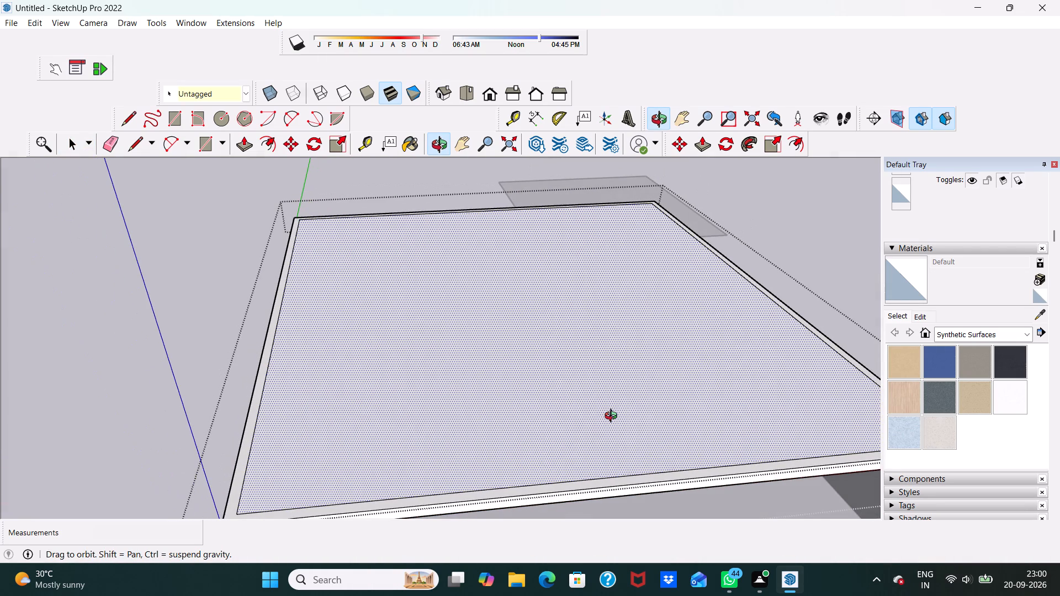
middle_click_drag(613, 417, 589, 411)
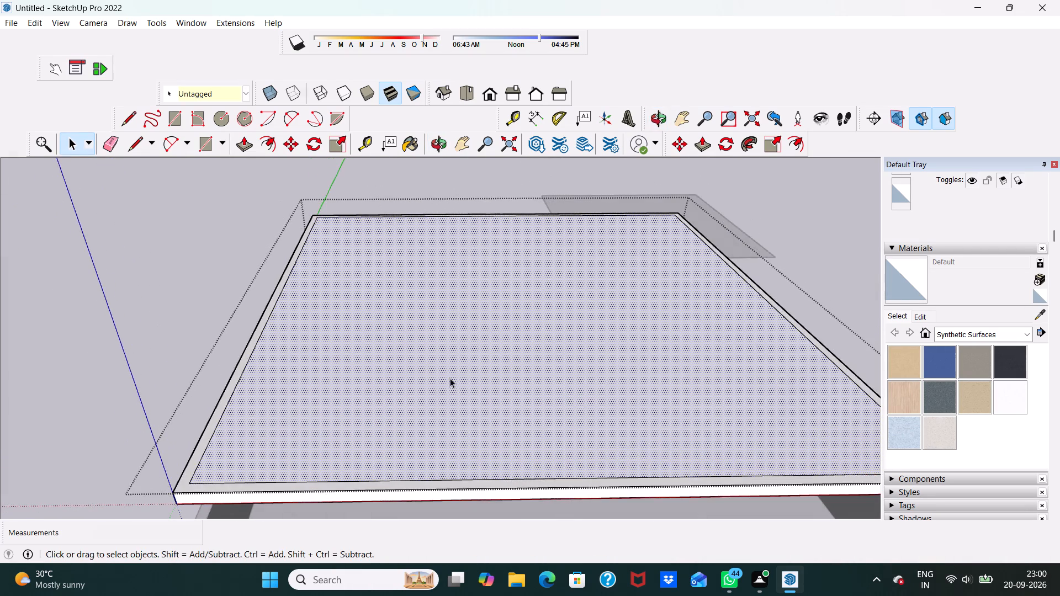
scroll(437, 377, "down", 3)
middle_click_drag(448, 412, 453, 371)
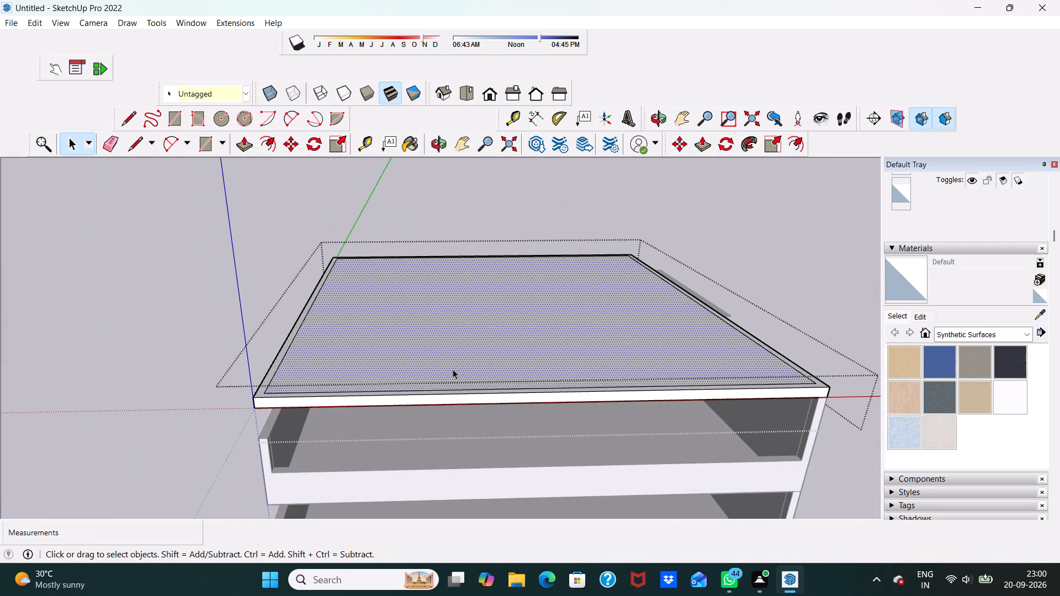
scroll(453, 369, "up", 2)
scroll(453, 369, "down", 4)
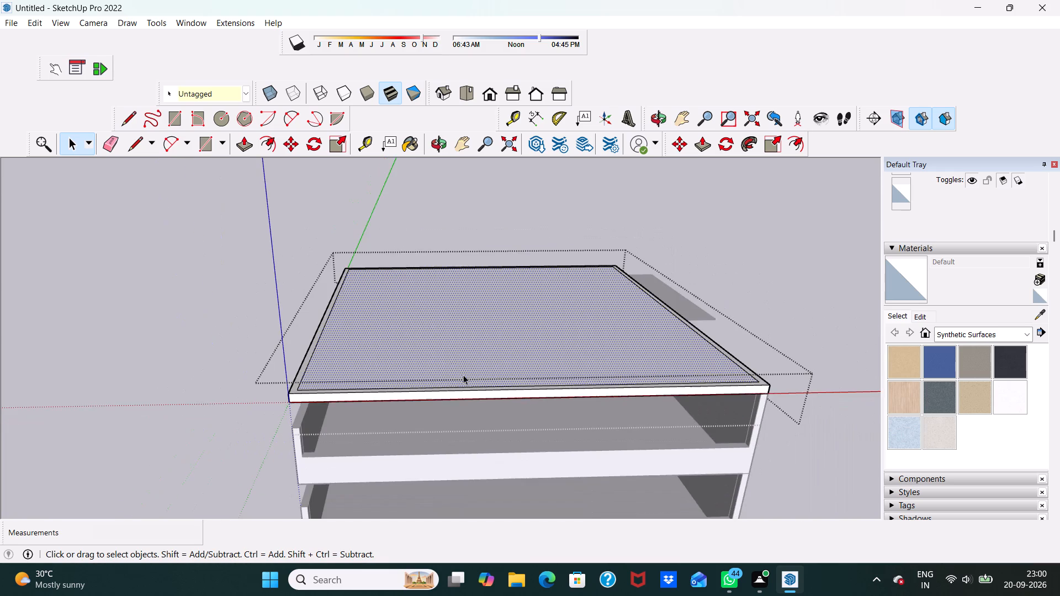
middle_click_drag(454, 356, 431, 428)
scroll(406, 378, "up", 4)
scroll(406, 369, "down", 5)
middle_click_drag(432, 352, 481, 147)
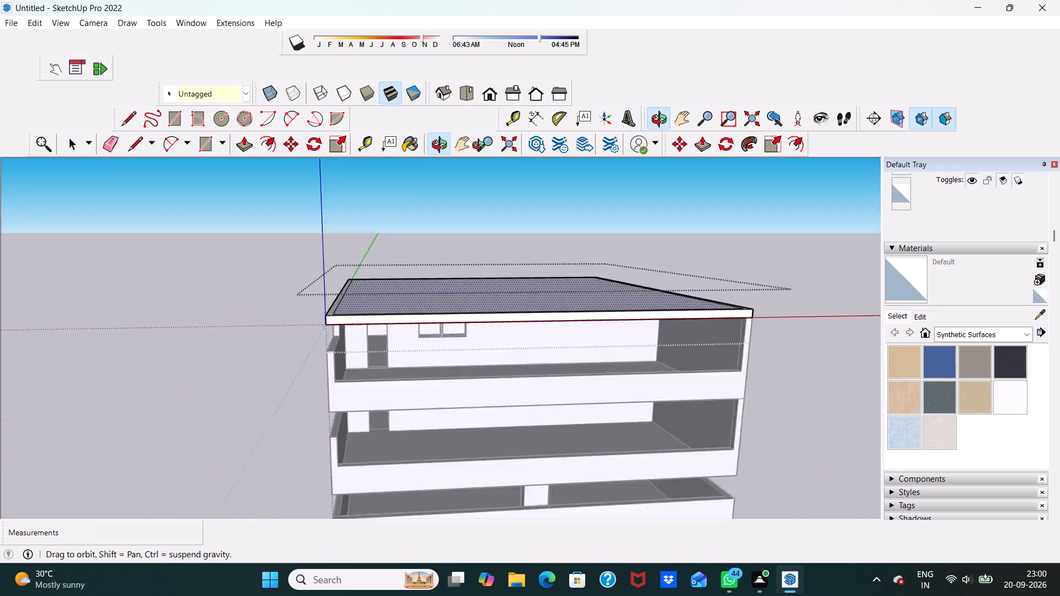
middle_click_drag(481, 147, 394, 150)
scroll(394, 150, "up", 4)
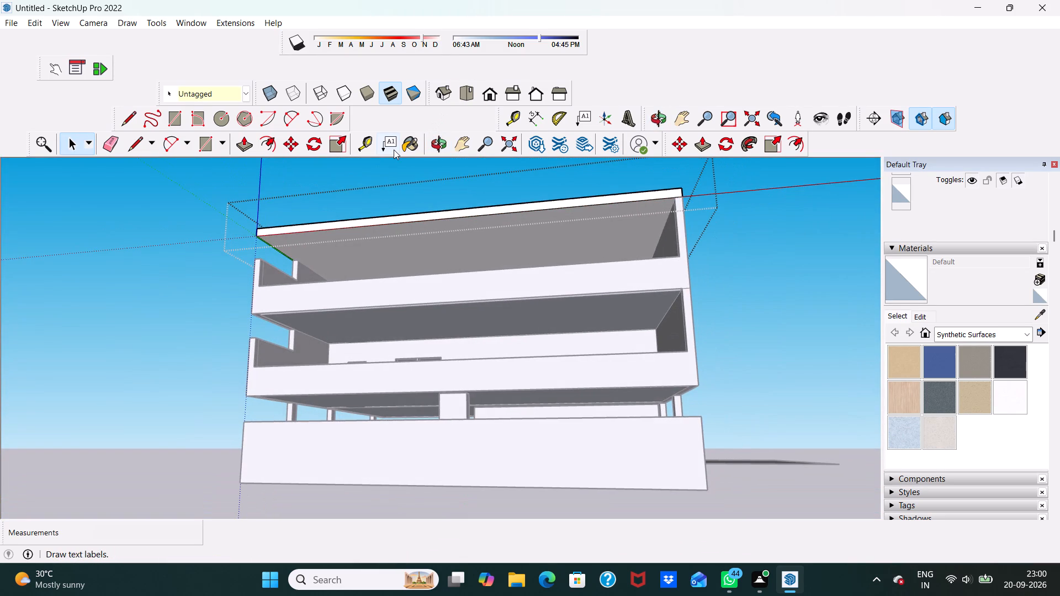
scroll(392, 149, "down", 1)
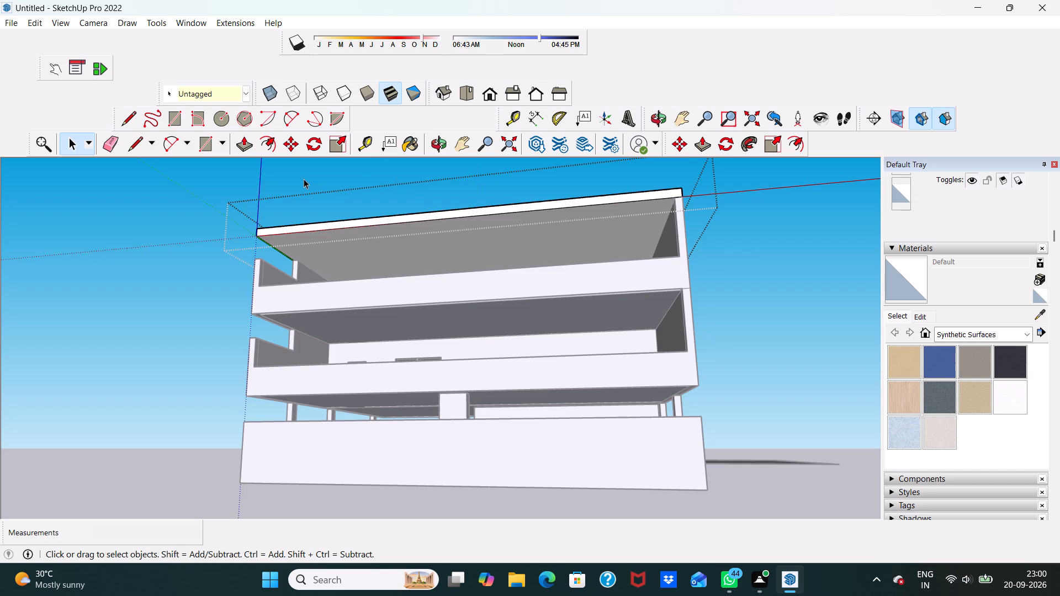
middle_click_drag(304, 179, 317, 230)
scroll(289, 254, "up", 4)
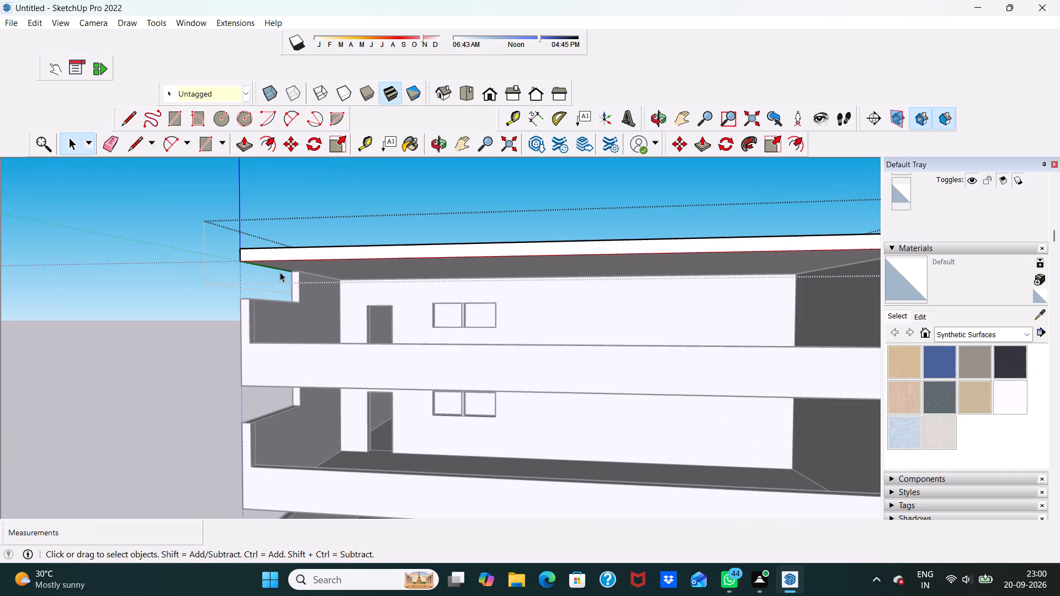
scroll(285, 253, "up", 1)
left_click(285, 253)
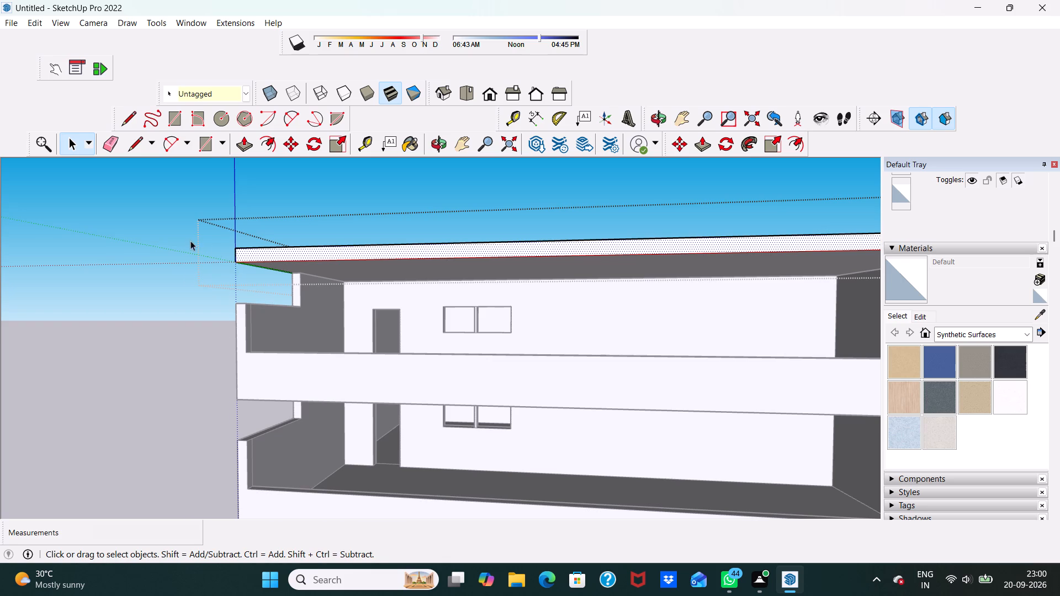
scroll(190, 248, "down", 3)
middle_click_drag(243, 291, 307, 215)
scroll(341, 201, "up", 4)
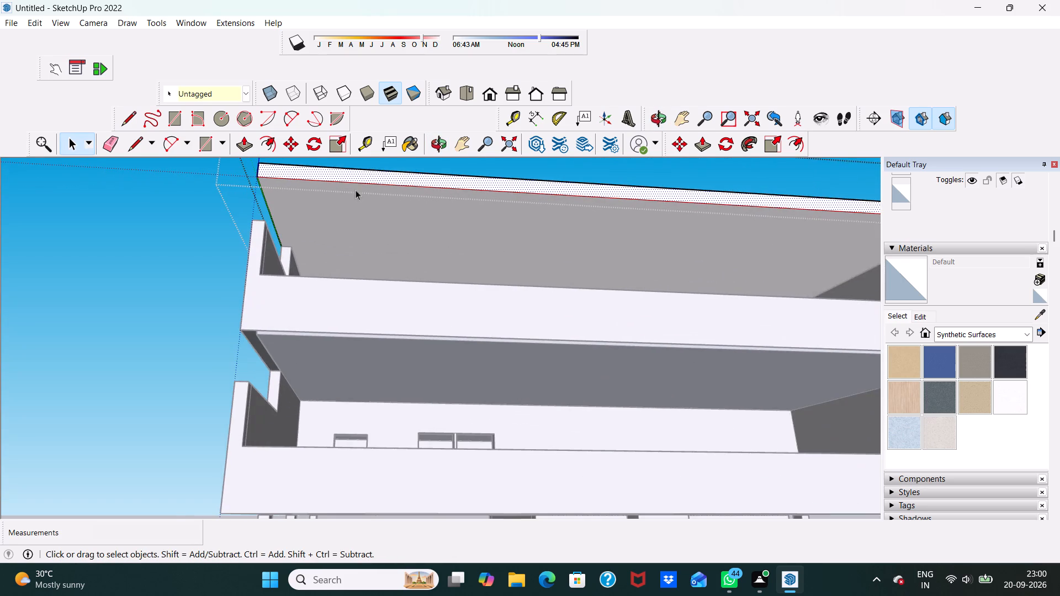
scroll(372, 171, "up", 4)
scroll(368, 173, "down", 1)
middle_click_drag(368, 173, 320, 333)
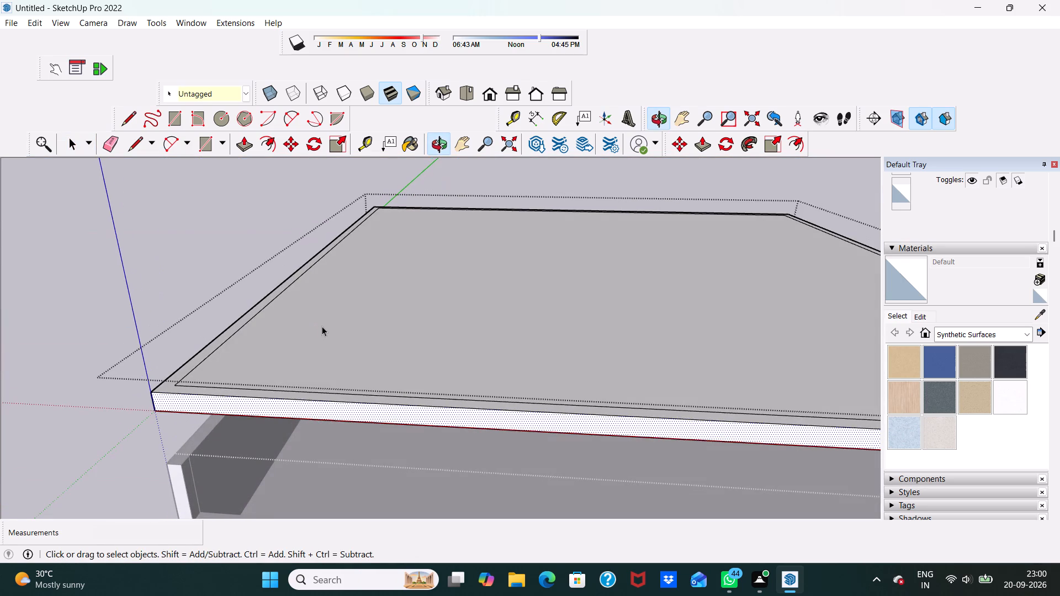
scroll(325, 308, "up", 3)
left_click(118, 256)
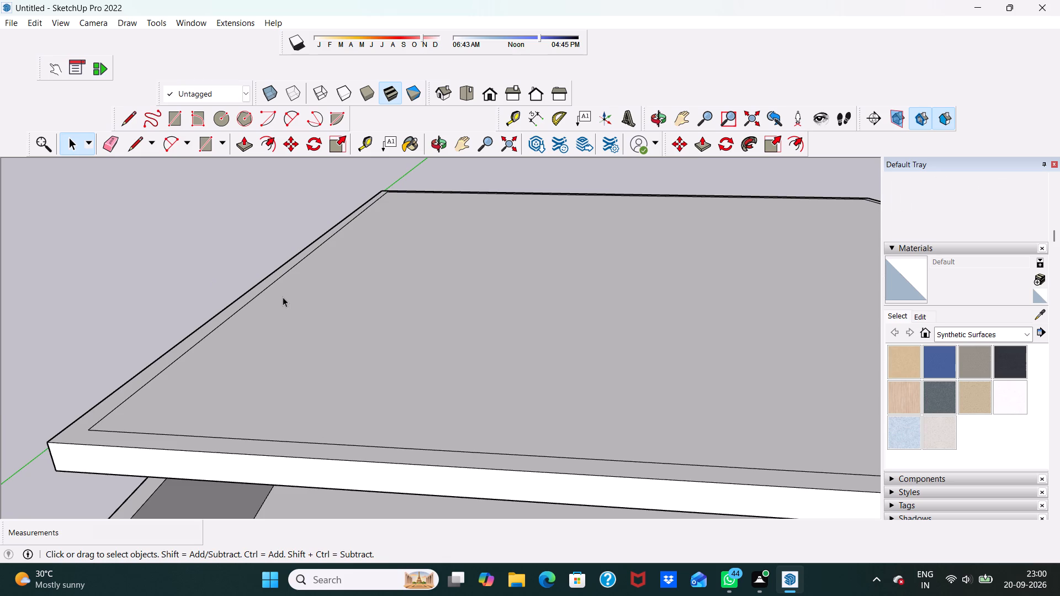
Reopen the roof slab group and push/pull the 9" border face up by 3' to form a parapet around the roof.
scroll(274, 291, "down", 3)
middle_click_drag(381, 313, 387, 344)
scroll(381, 313, "down", 1)
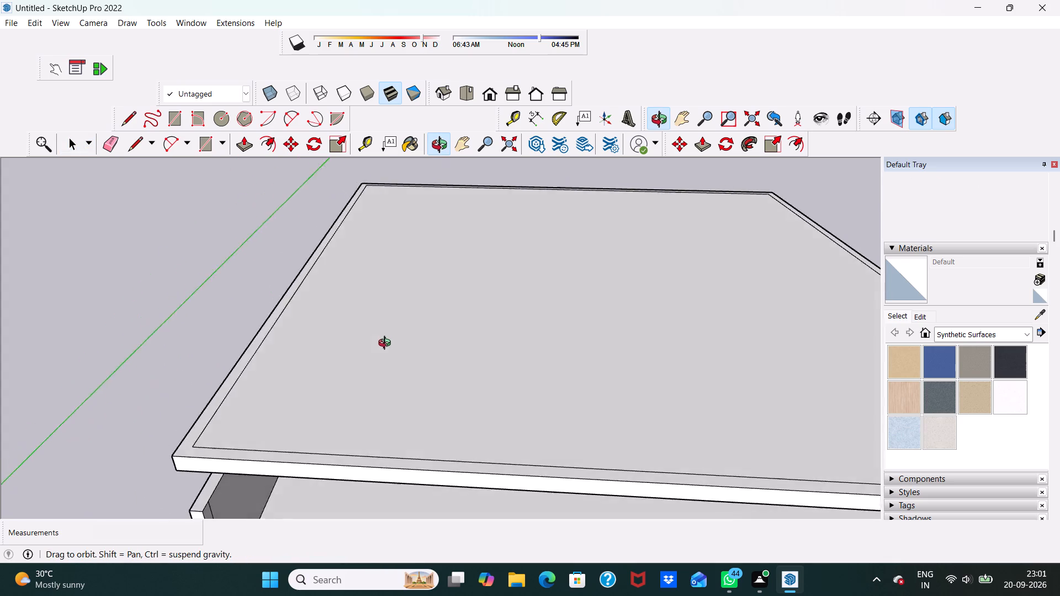
middle_click_drag(387, 344, 385, 325)
scroll(387, 323, "up", 3)
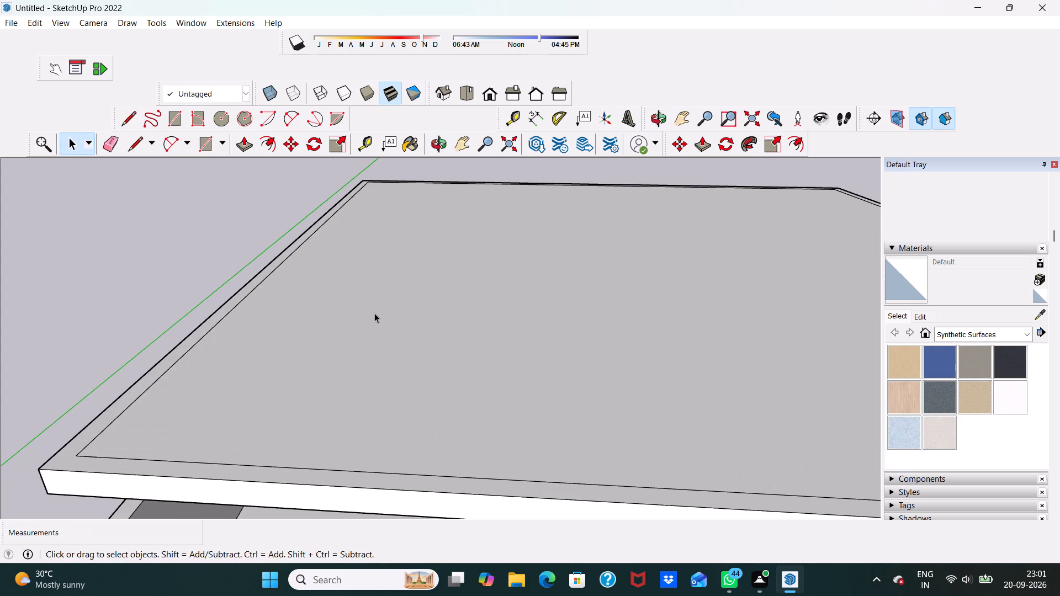
scroll(345, 280, "down", 2)
middle_click_drag(356, 289, 376, 302)
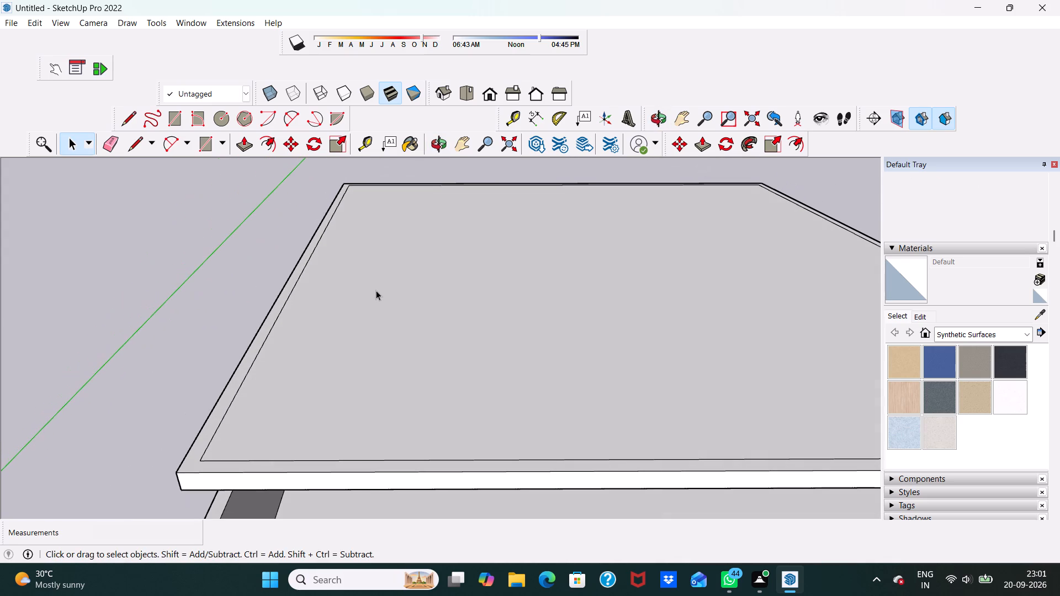
left_click(244, 145)
scroll(190, 470, "up", 3)
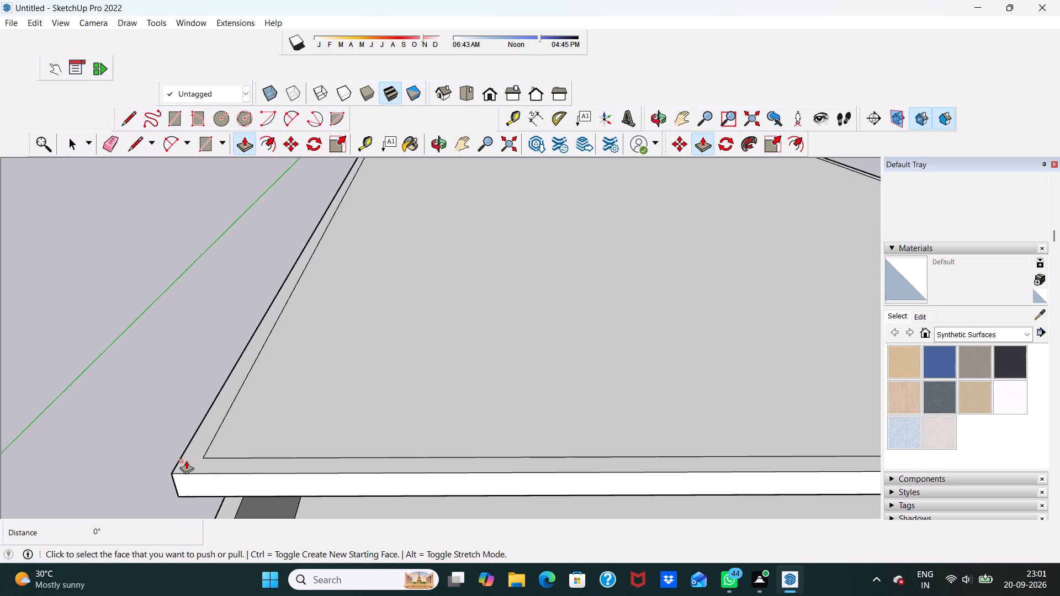
key("space")
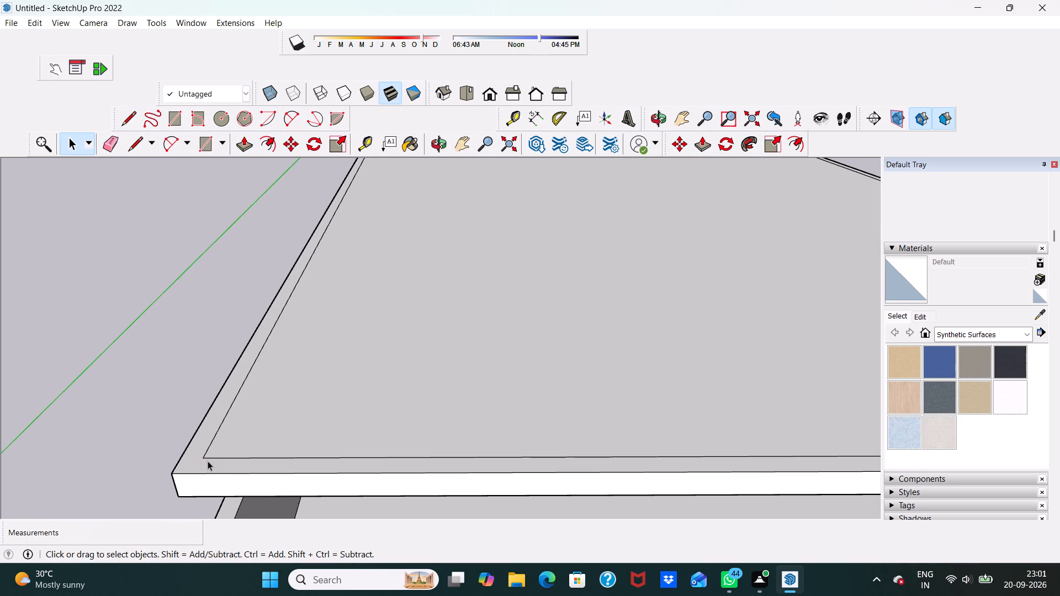
left_click(205, 471)
left_click(203, 466)
double_click(199, 465)
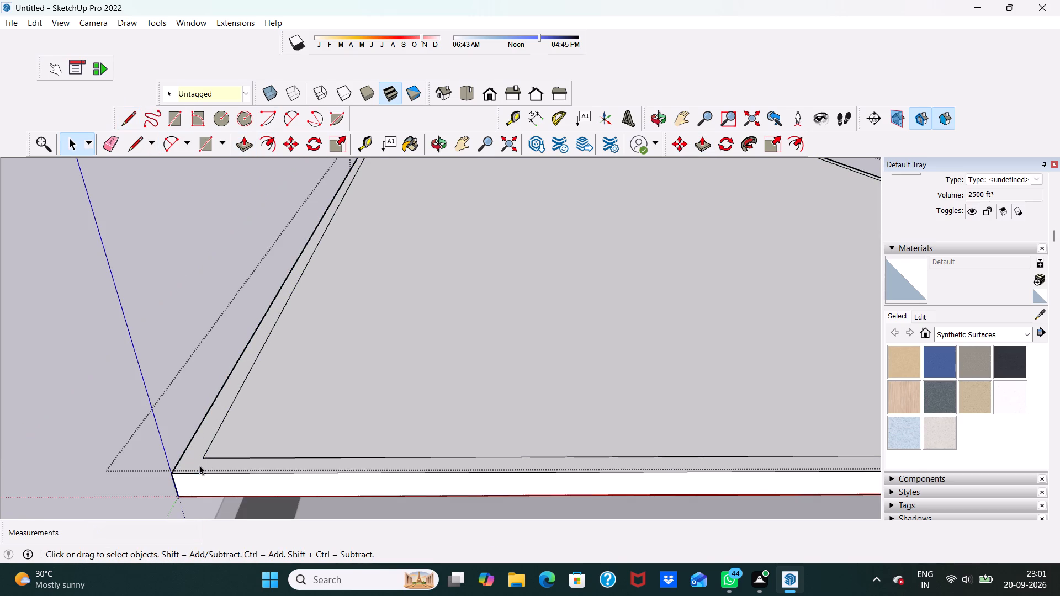
left_click(199, 461)
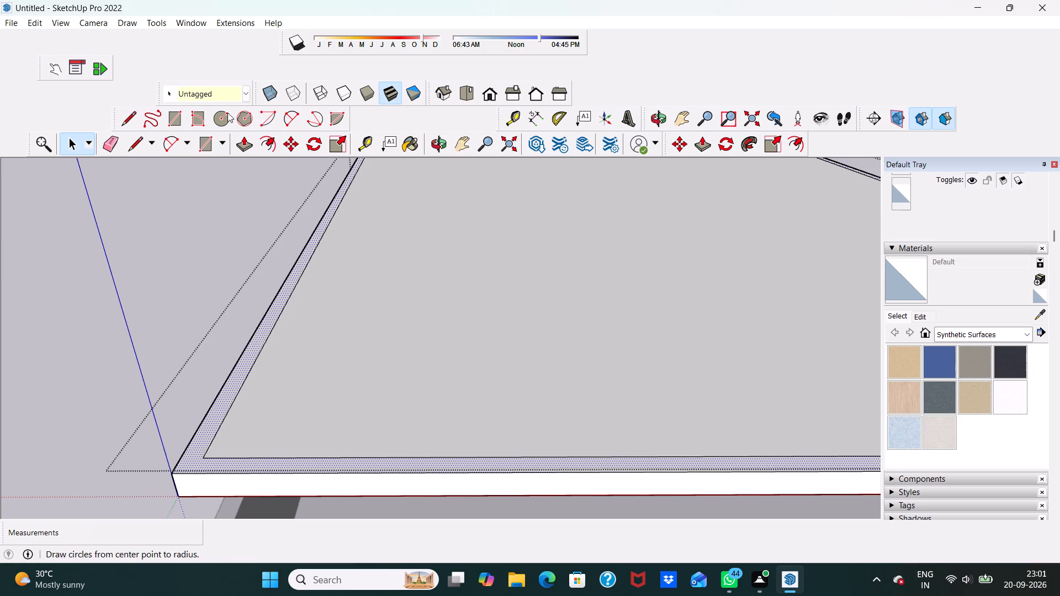
left_click(246, 141)
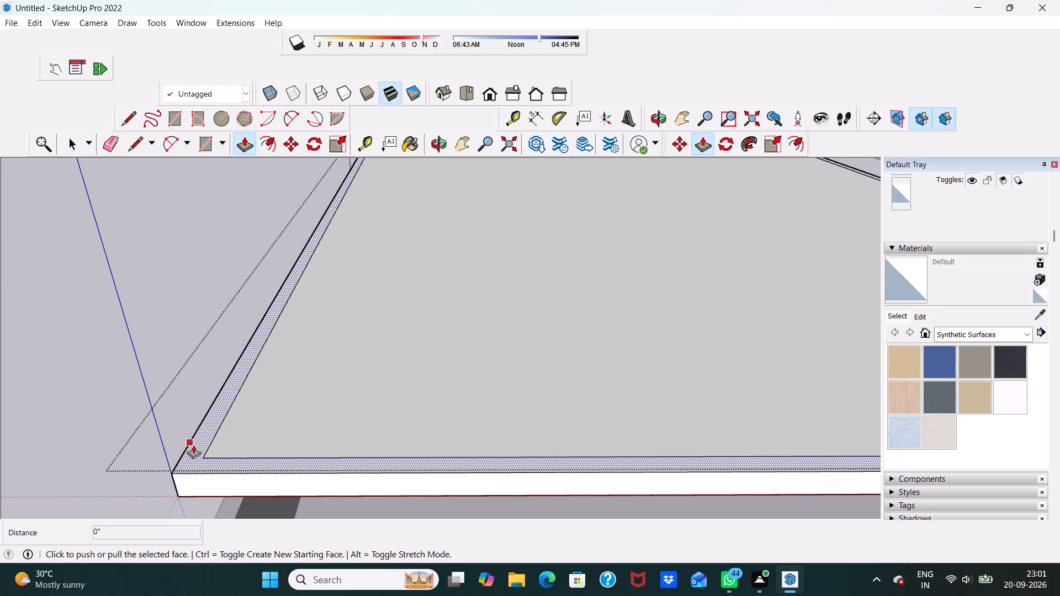
left_click(194, 449)
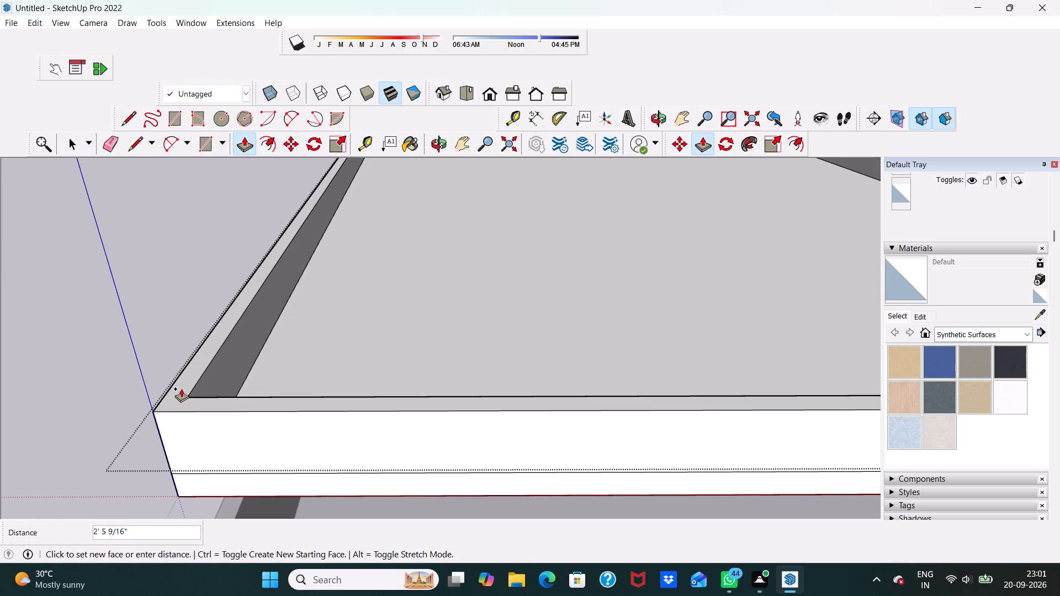
type("3'")
key("Return")
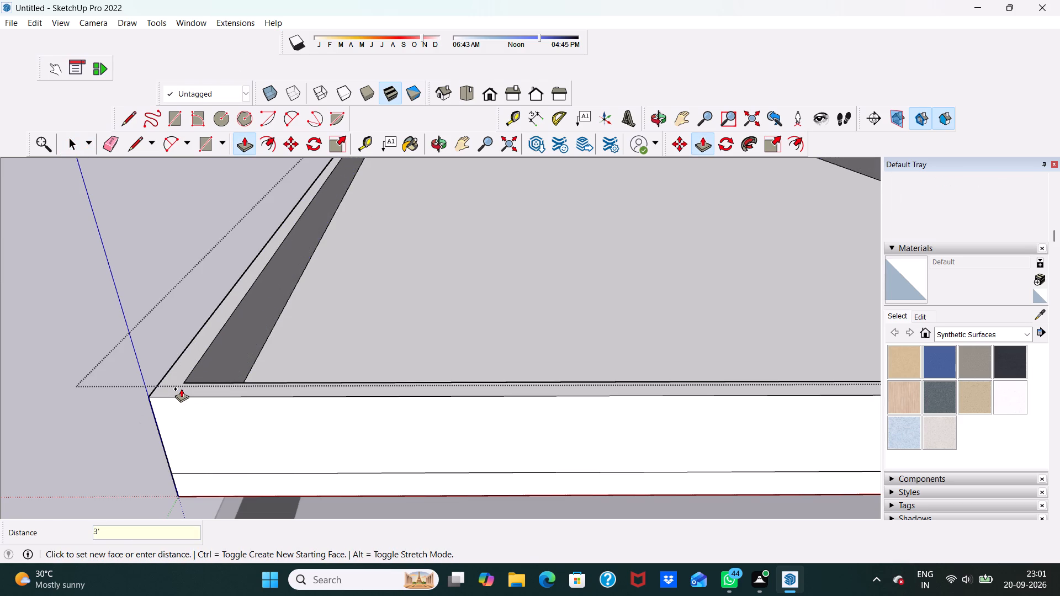
Examine the raised parapet and the recessed roof floor from the front, close up and above.
scroll(181, 389, "down", 6)
middle_click_drag(383, 423, 396, 329)
scroll(396, 329, "up", 5)
middle_click_drag(385, 294, 390, 322)
scroll(390, 321, "up", 2)
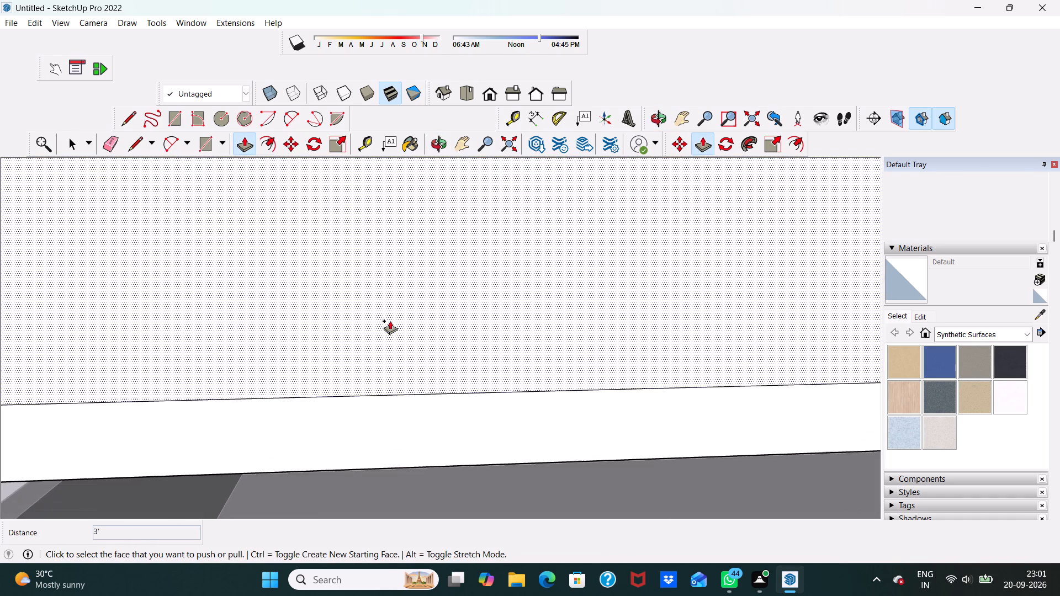
scroll(390, 322, "down", 5)
scroll(439, 338, "down", 4)
scroll(553, 322, "down", 3)
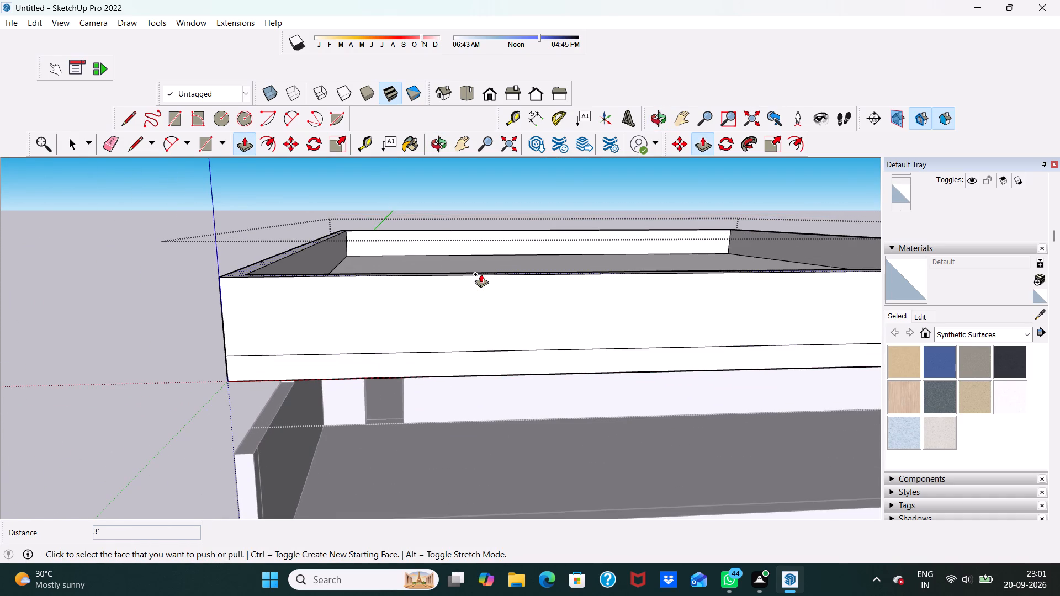
scroll(481, 274, "down", 3)
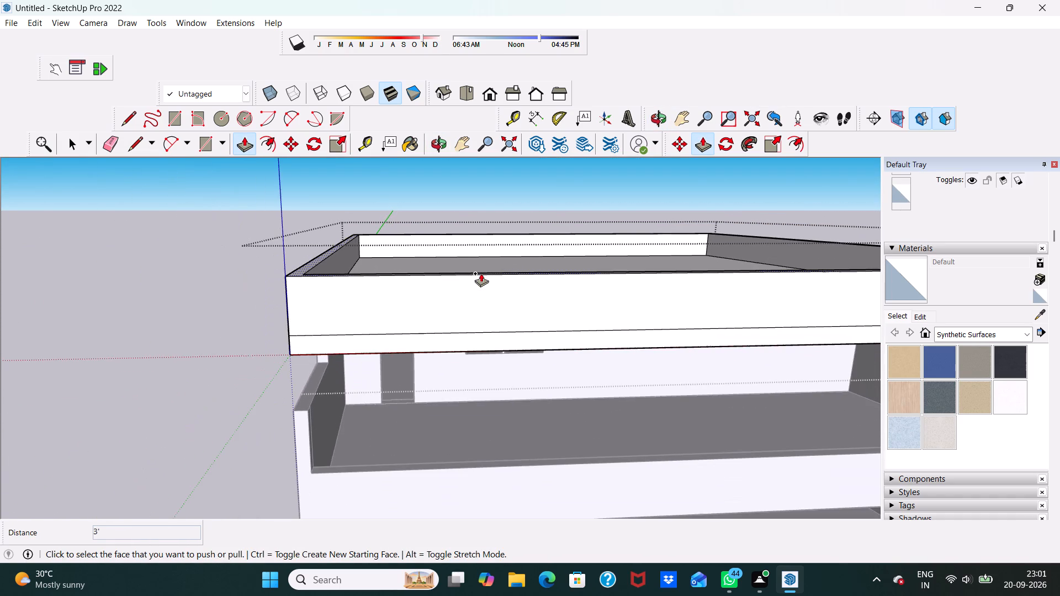
middle_click_drag(481, 273, 439, 360)
scroll(322, 449, "up", 4)
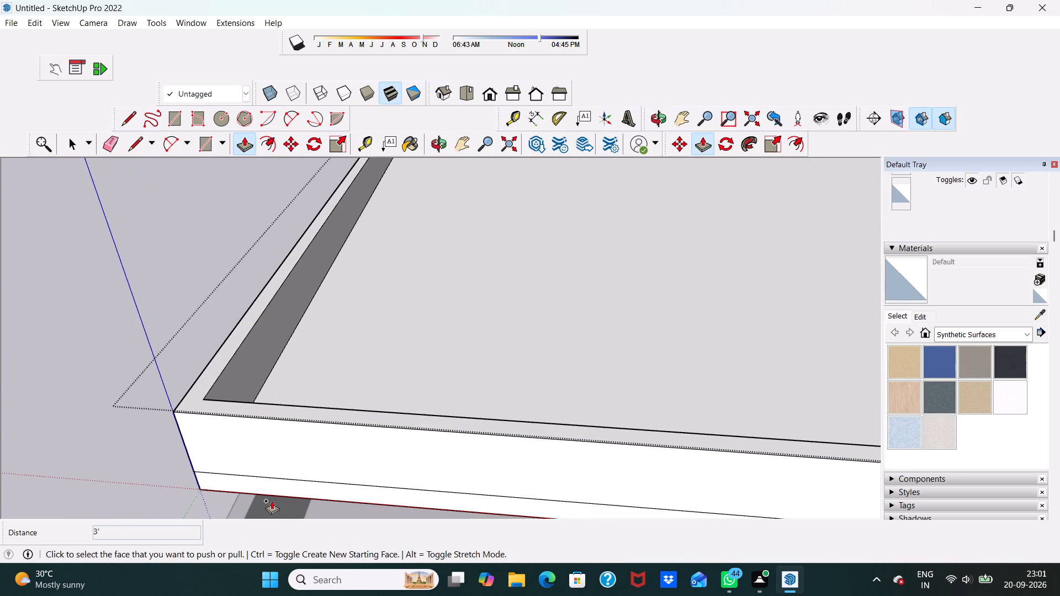
scroll(326, 376, "down", 4)
middle_click_drag(406, 359, 416, 316)
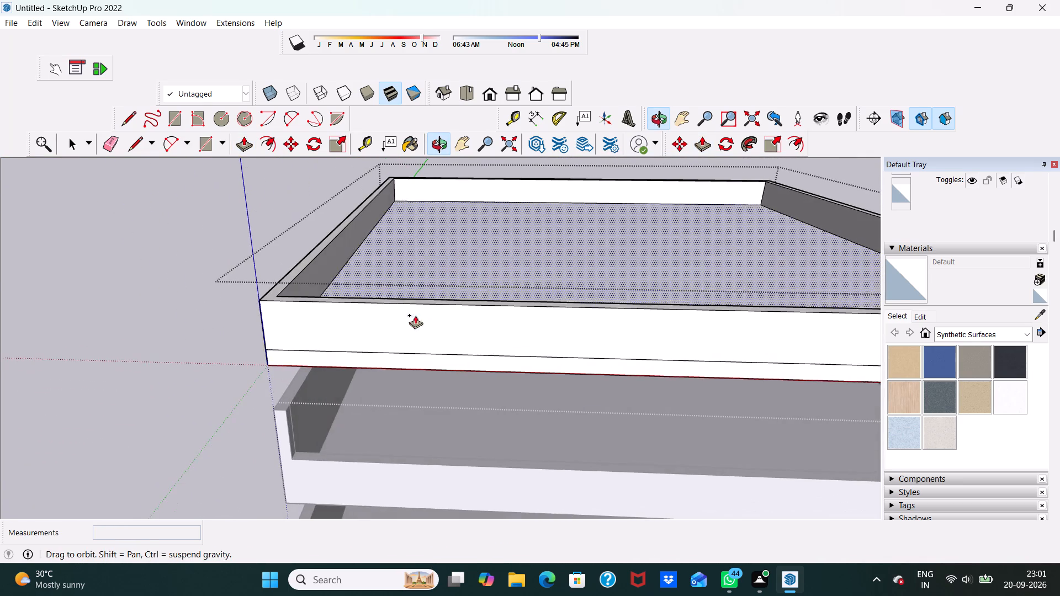
scroll(441, 306, "up", 1)
scroll(462, 297, "down", 3)
middle_click_drag(480, 288, 459, 288)
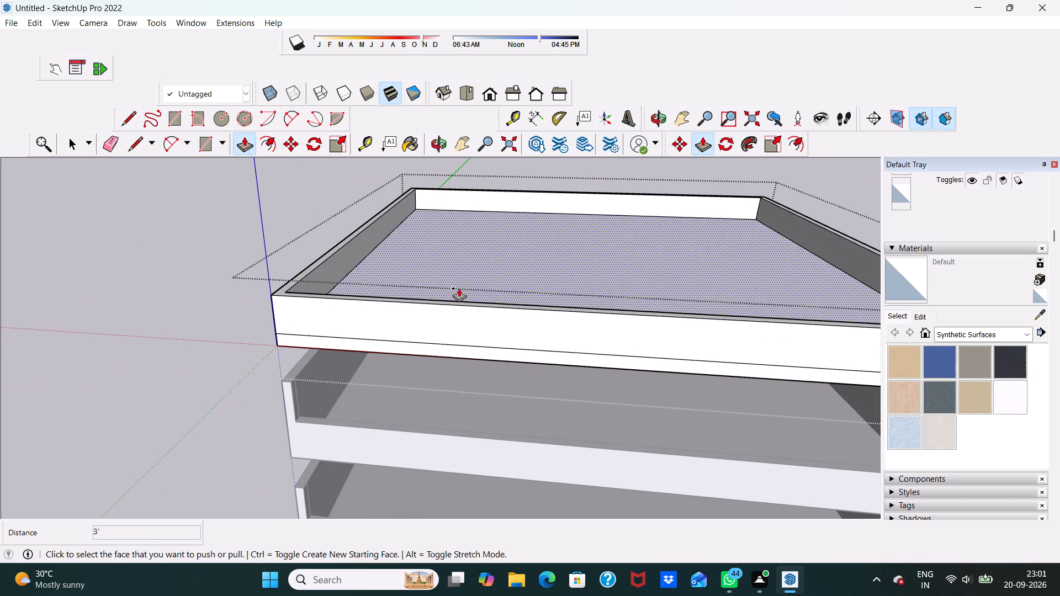
key("space")
Draw a small rectangle on the roof floor, near the inner parapet corner closest to the origin.
scroll(394, 210, "up", 2)
scroll(395, 210, "down", 1)
middle_click_drag(399, 212, 414, 315)
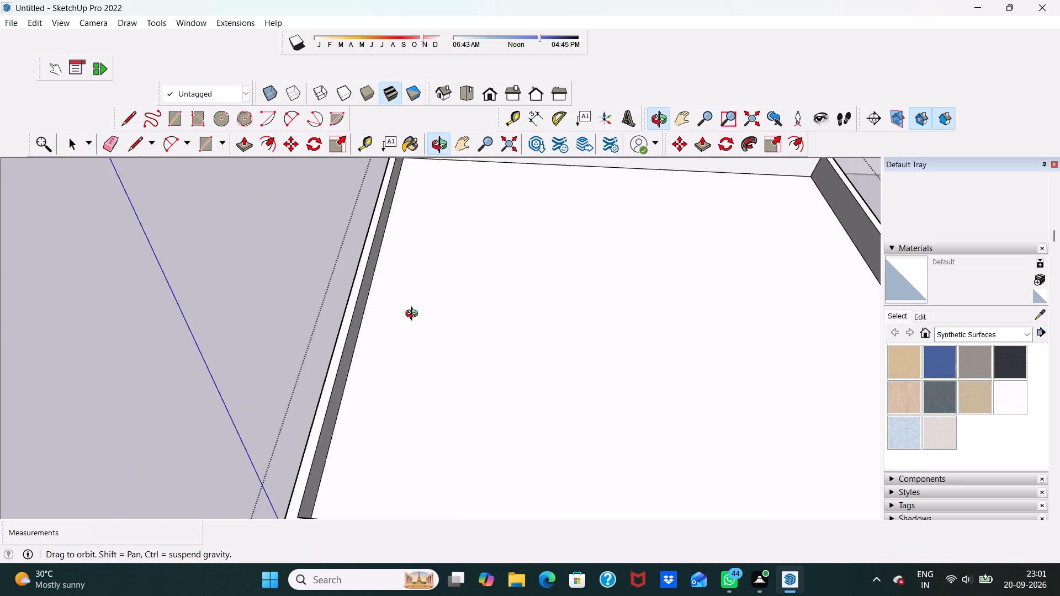
middle_click_drag(414, 315, 414, 319)
scroll(441, 317, "up", 1)
scroll(401, 227, "down", 1)
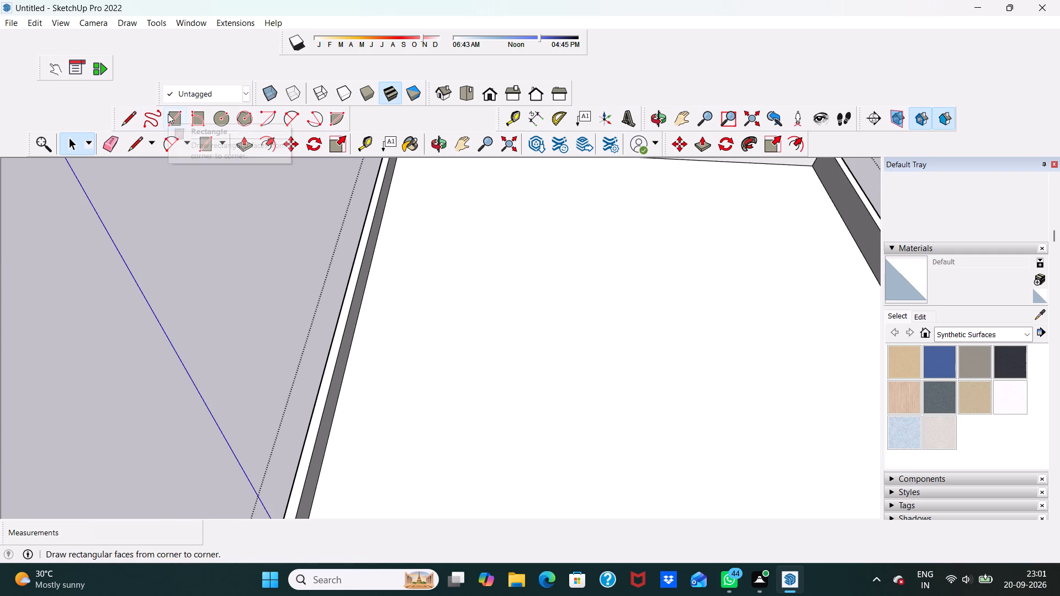
left_click(168, 114)
scroll(234, 127, "down", 7)
scroll(373, 381, "up", 10)
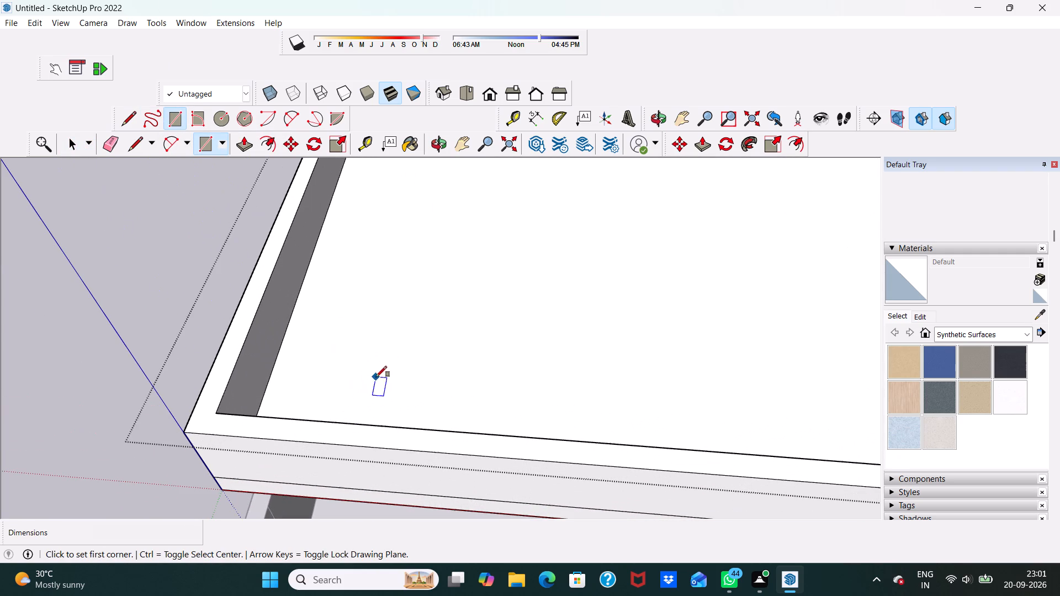
middle_click_drag(386, 390, 386, 391)
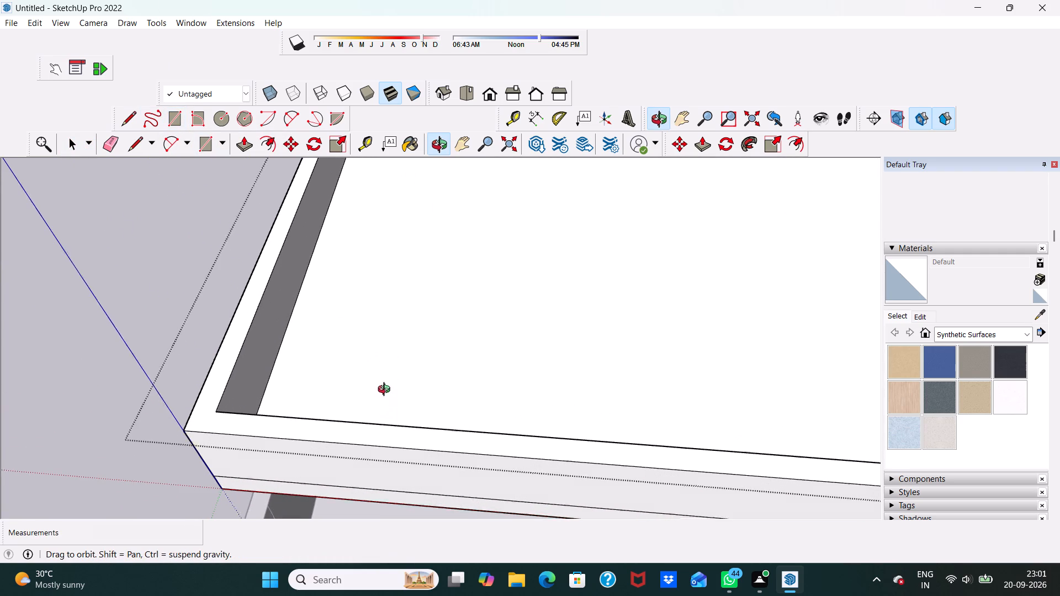
middle_click_drag(386, 391, 384, 429)
scroll(387, 429, "up", 4)
scroll(373, 428, "down", 6)
middle_click_drag(408, 417, 409, 433)
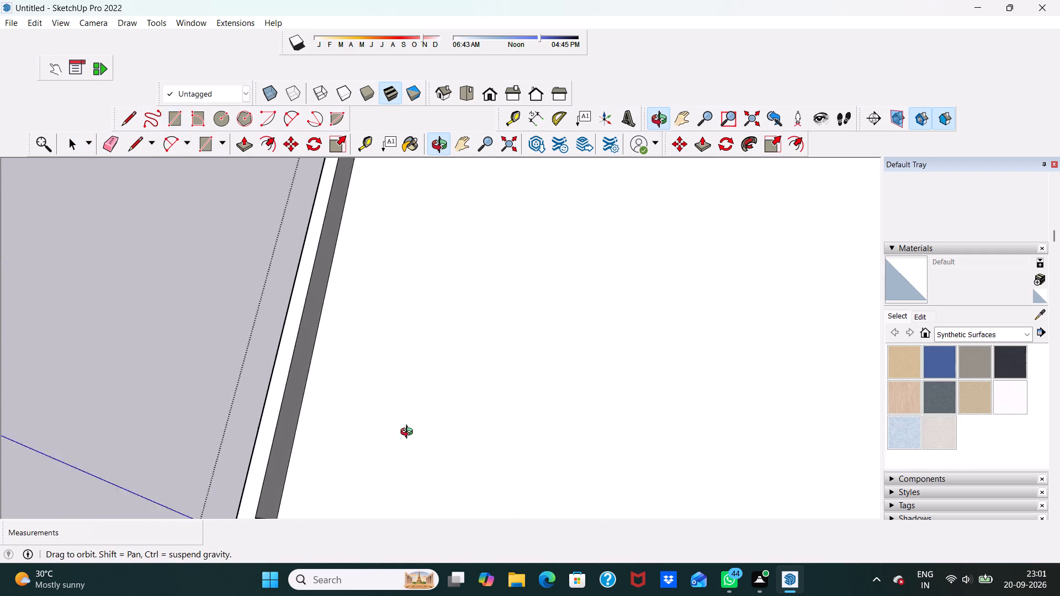
middle_click_drag(409, 433, 416, 444)
scroll(417, 445, "up", 4)
scroll(413, 428, "down", 5)
scroll(422, 379, "down", 4)
middle_click_drag(446, 423, 486, 450)
scroll(486, 450, "up", 6)
scroll(448, 386, "down", 5)
scroll(476, 421, "up", 3)
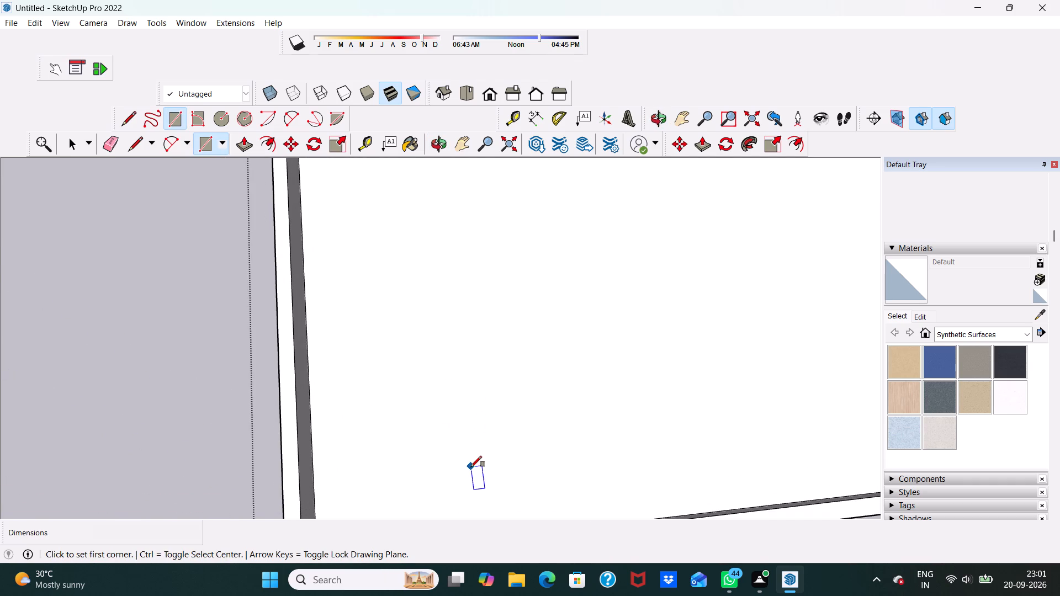
scroll(458, 456, "up", 7)
scroll(370, 424, "up", 4)
scroll(363, 422, "down", 1)
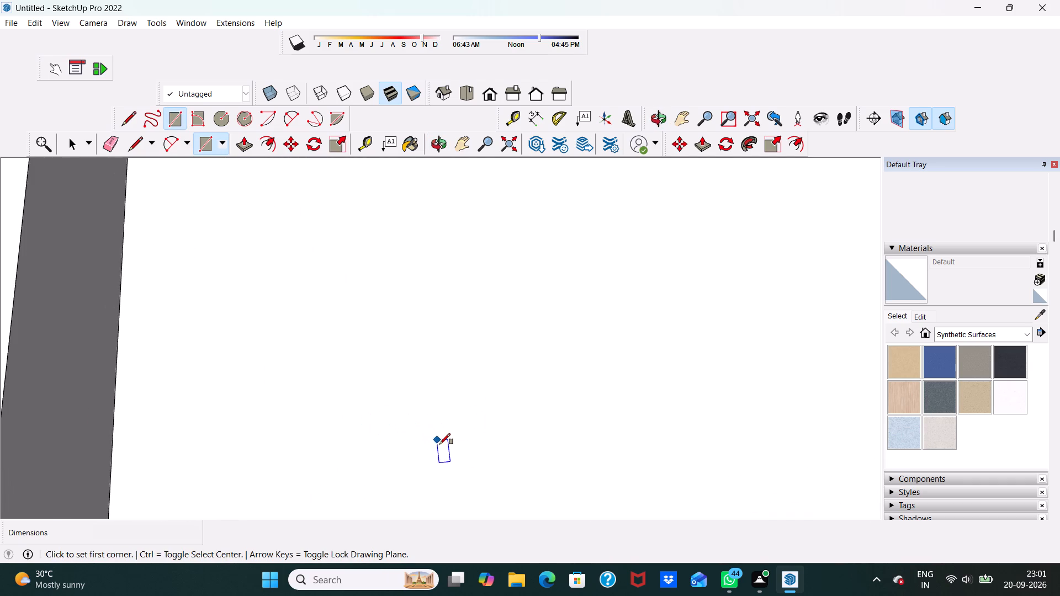
left_click(443, 454)
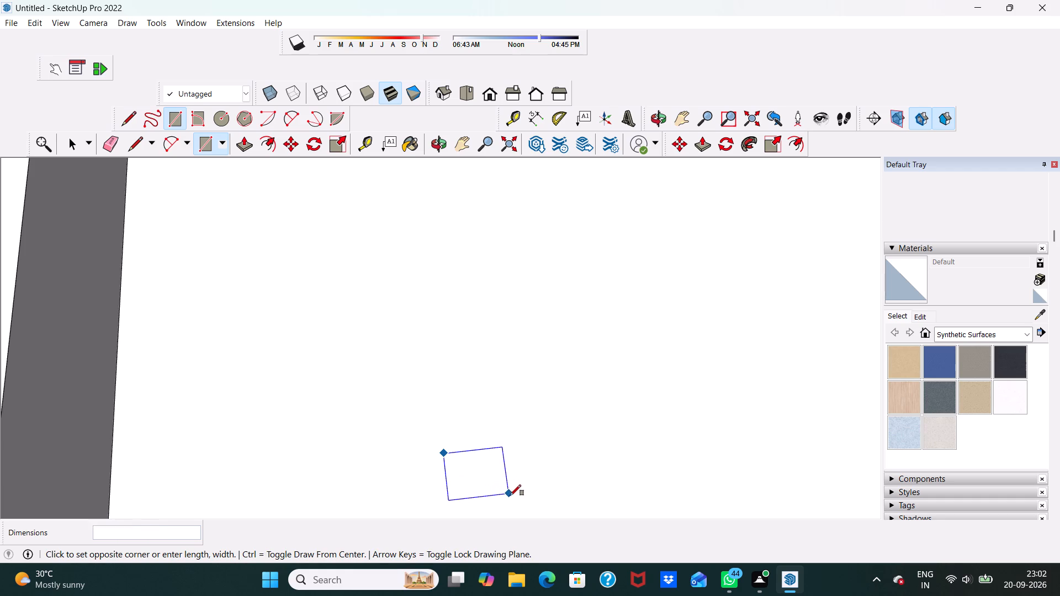
left_click(523, 495)
scroll(520, 452, "down", 3)
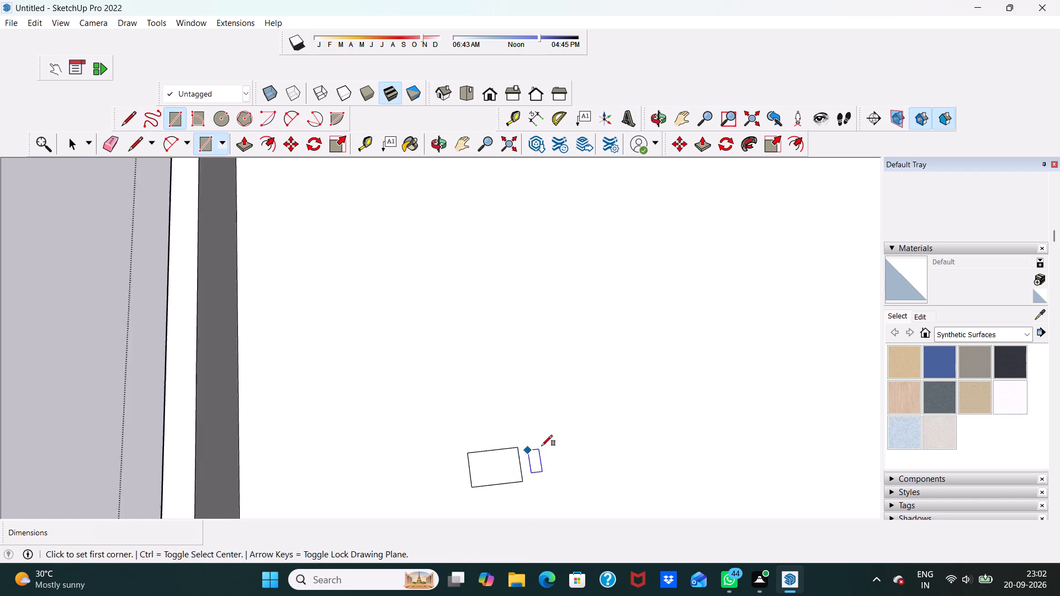
scroll(542, 446, "down", 2)
key("space")
Select the small roof rectangle with its edges and examine the storeys beneath it from the front, side and below.
scroll(549, 433, "down", 4)
middle_click_drag(544, 422, 420, 338)
scroll(415, 337, "up", 5)
scroll(364, 315, "up", 4)
scroll(375, 328, "down", 18)
middle_click_drag(549, 296, 552, 291)
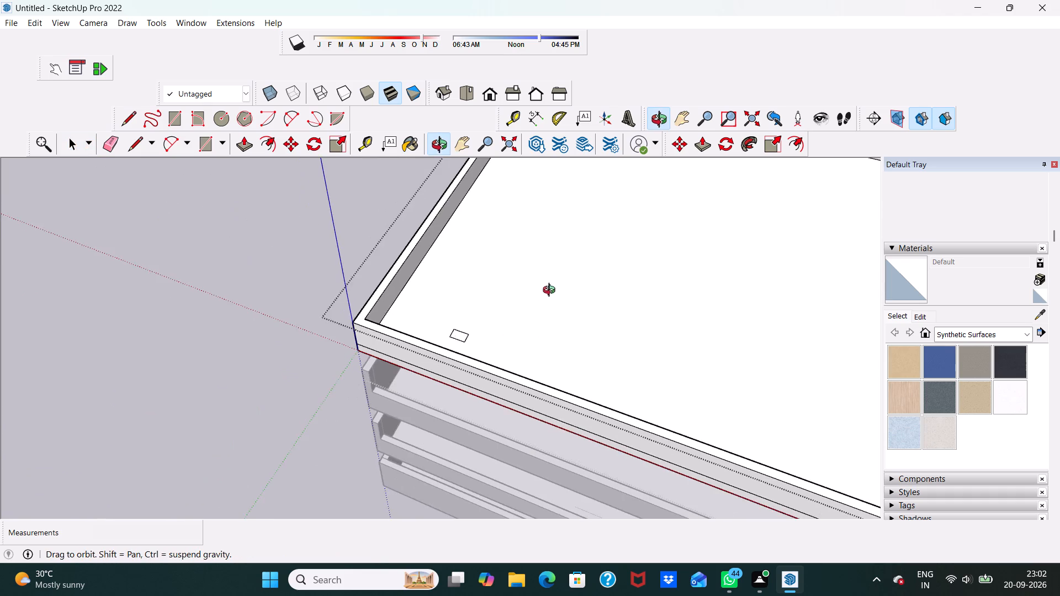
middle_click_drag(552, 291, 333, 232)
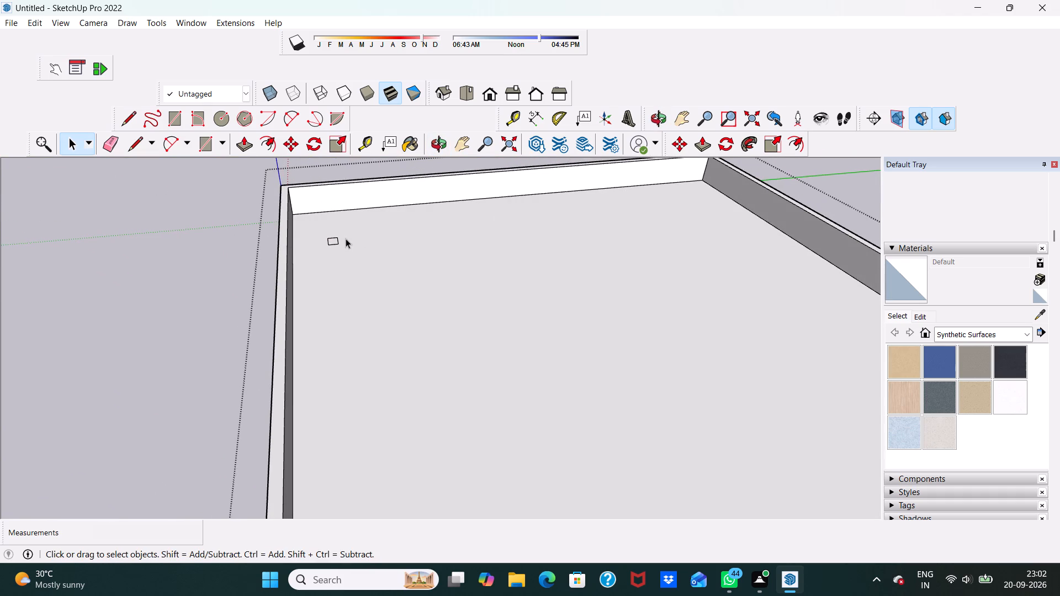
scroll(345, 240, "up", 10)
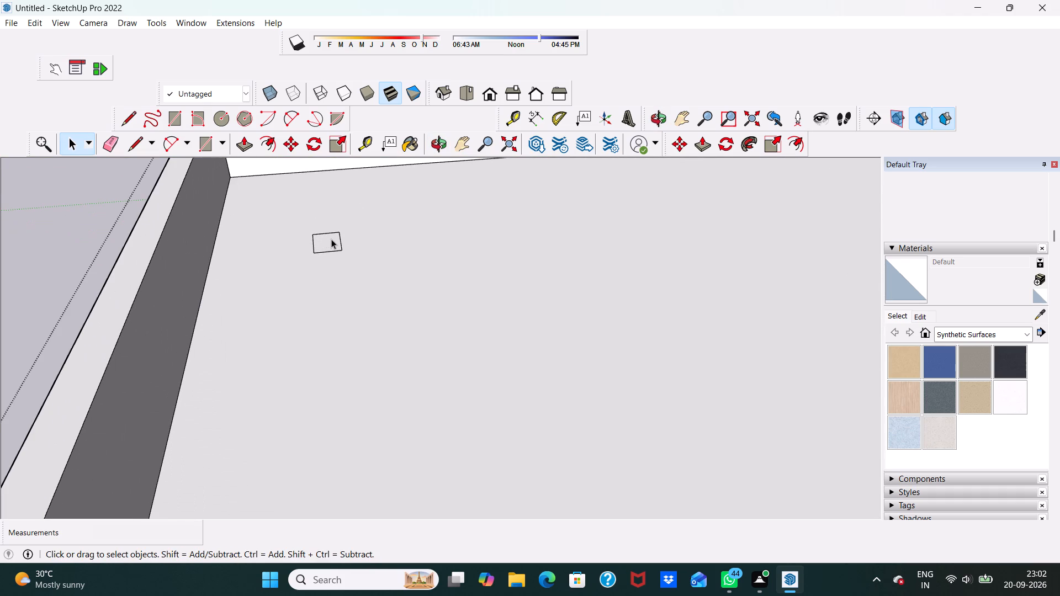
left_click(331, 239)
left_click(331, 239)
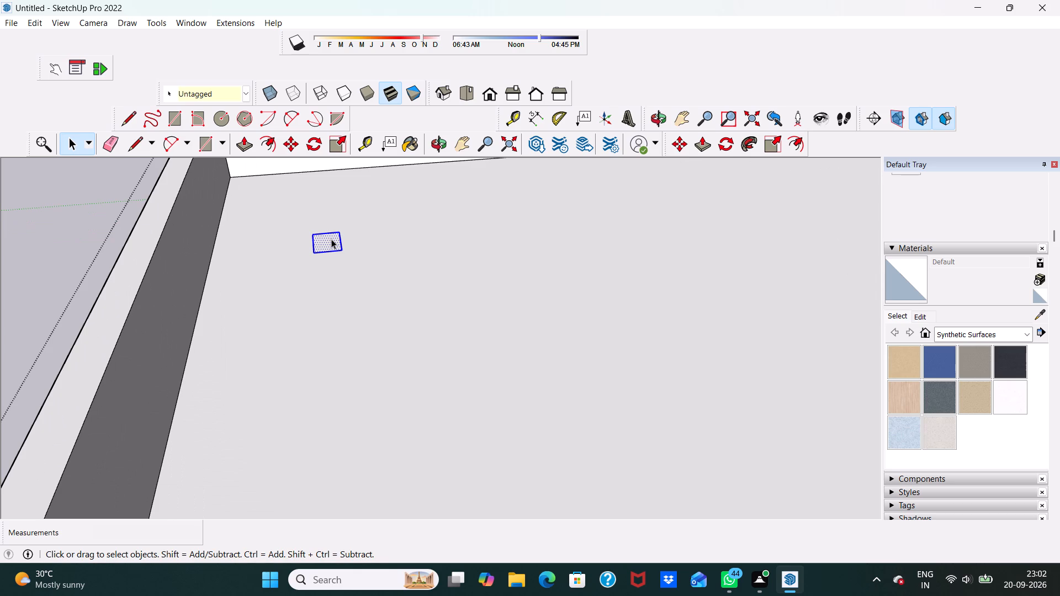
scroll(285, 217, "down", 3)
middle_click_drag(291, 230, 466, 125)
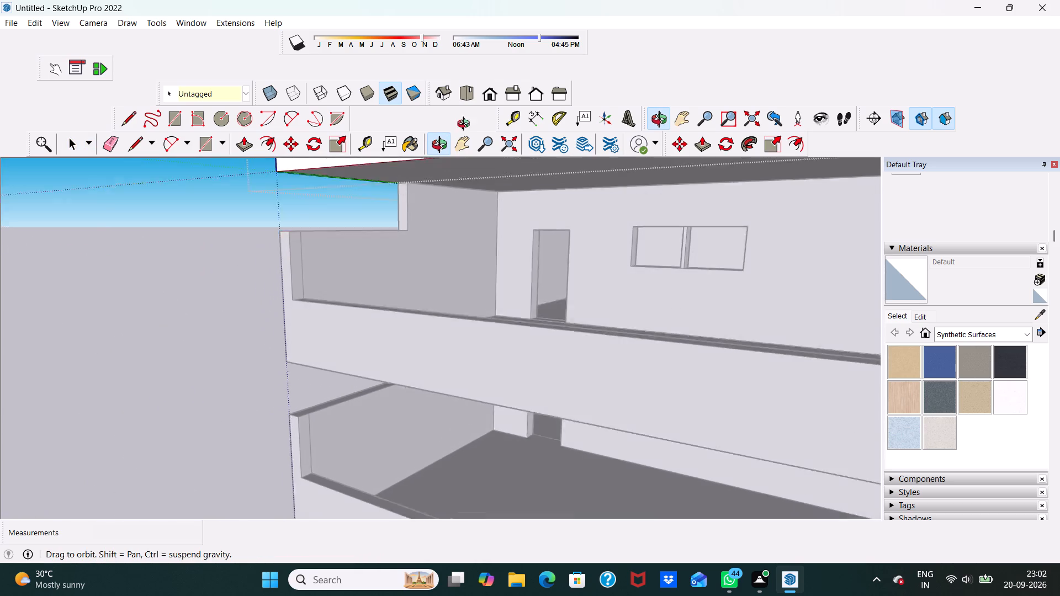
middle_click_drag(466, 125, 596, 183)
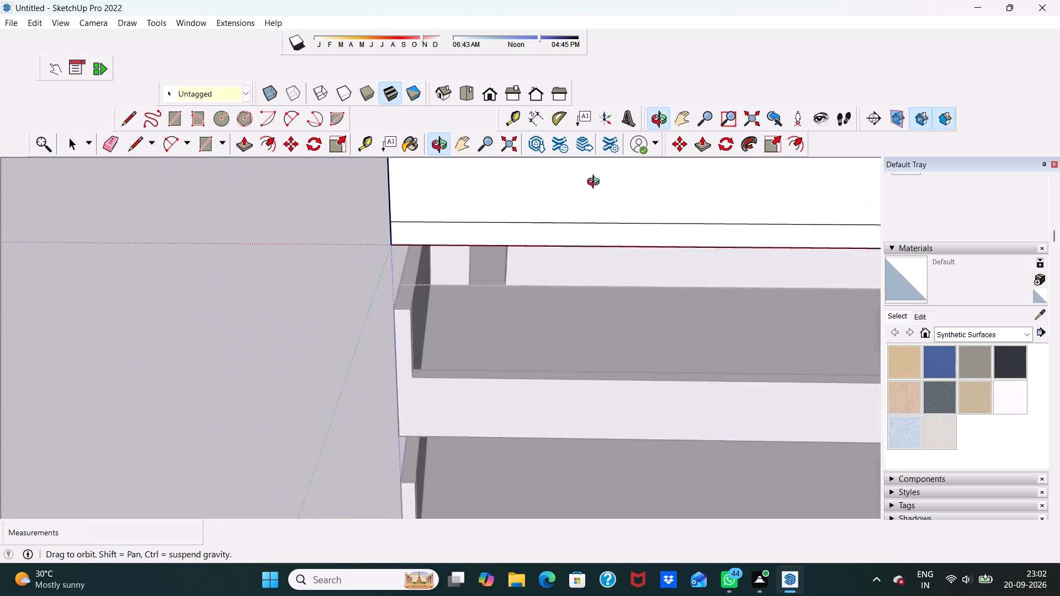
middle_click_drag(596, 183, 521, 166)
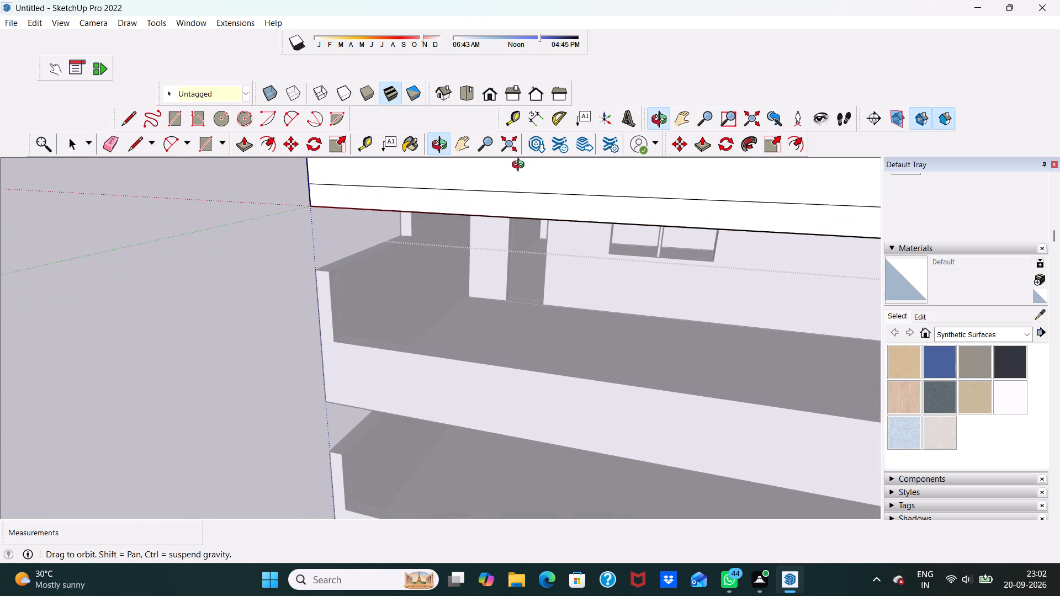
middle_click_drag(521, 166, 479, 177)
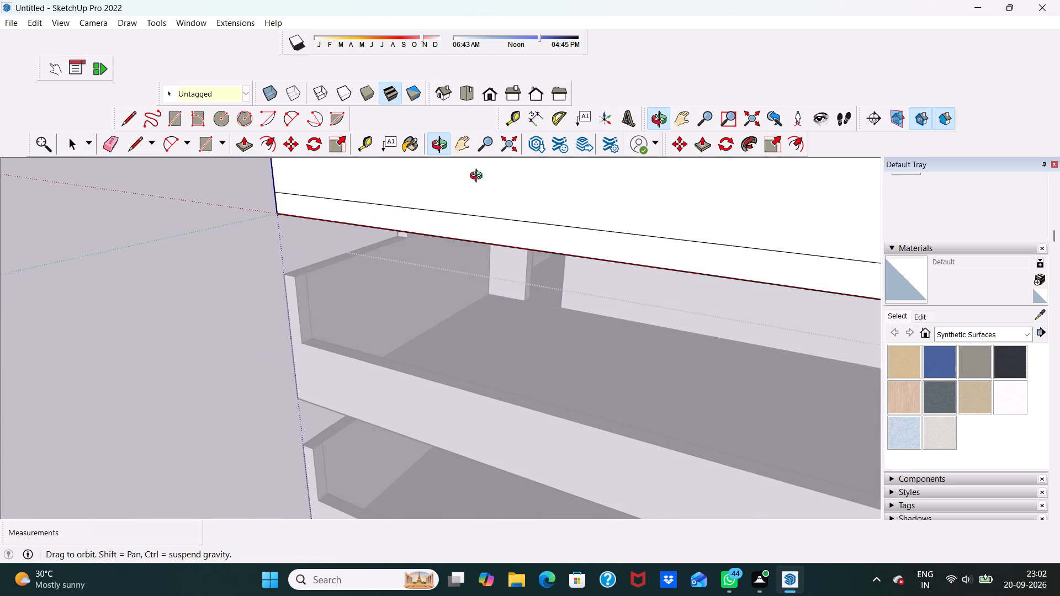
middle_click_drag(479, 177, 554, 180)
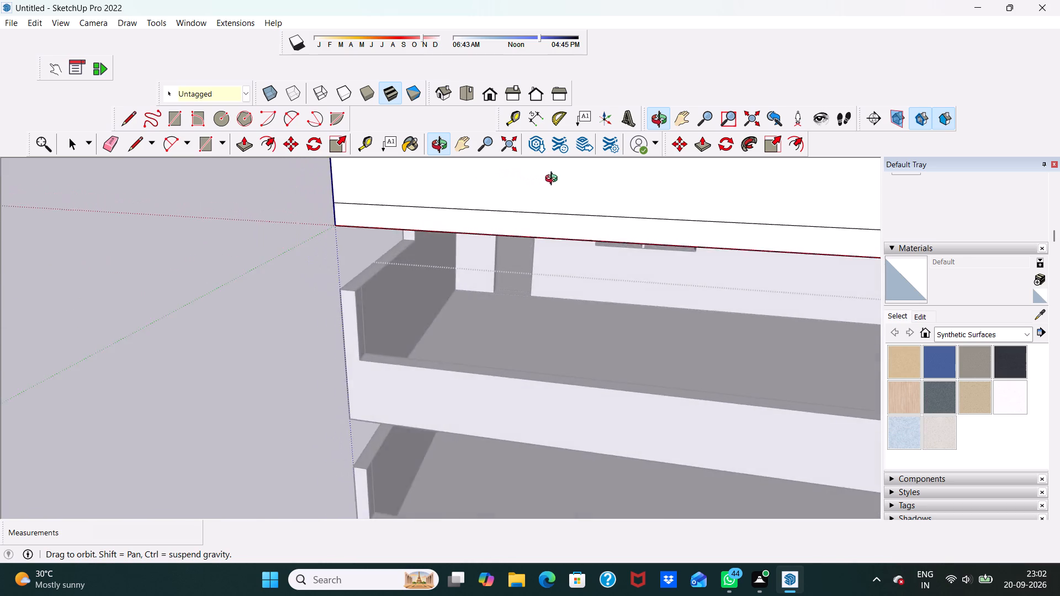
middle_click_drag(554, 180, 591, 143)
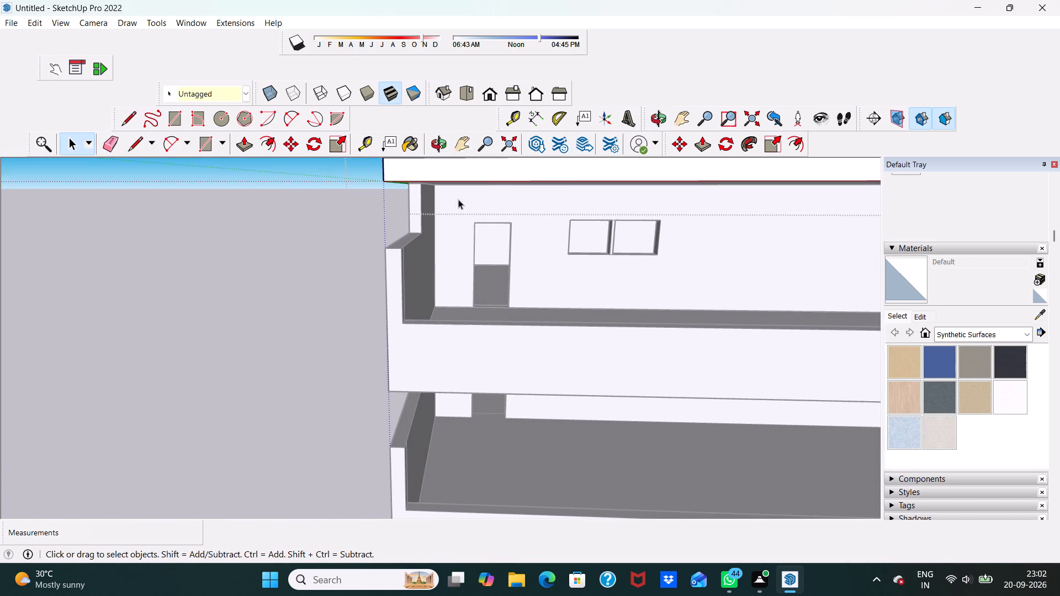
scroll(453, 209, "up", 4)
scroll(400, 221, "down", 5)
middle_click_drag(437, 224, 552, 209)
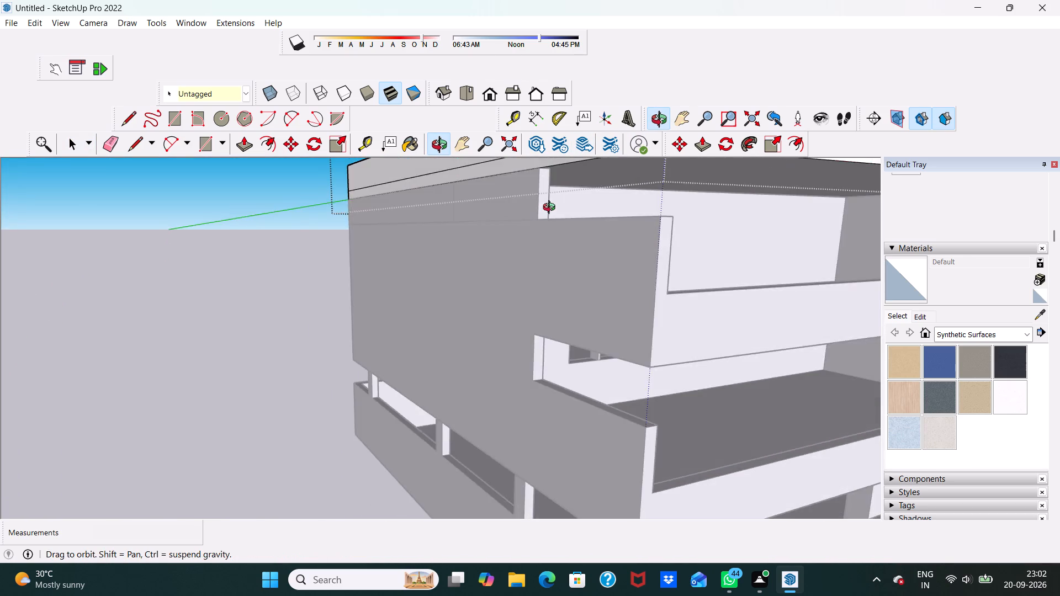
middle_click_drag(552, 209, 402, 212)
scroll(394, 206, "up", 3)
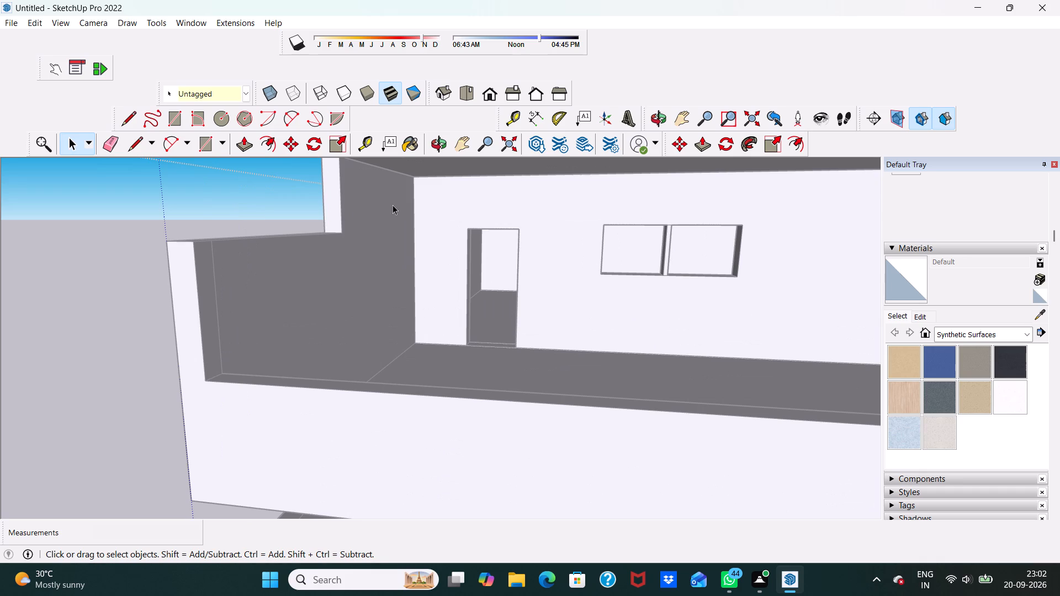
scroll(386, 202, "down", 1)
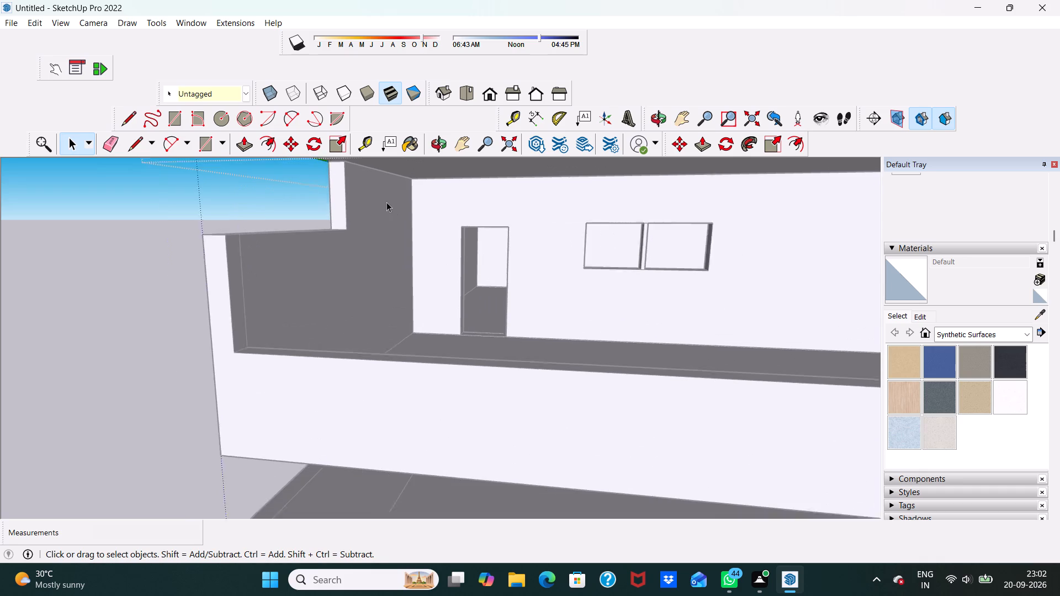
scroll(386, 202, "down", 2)
middle_click_drag(431, 220, 464, 265)
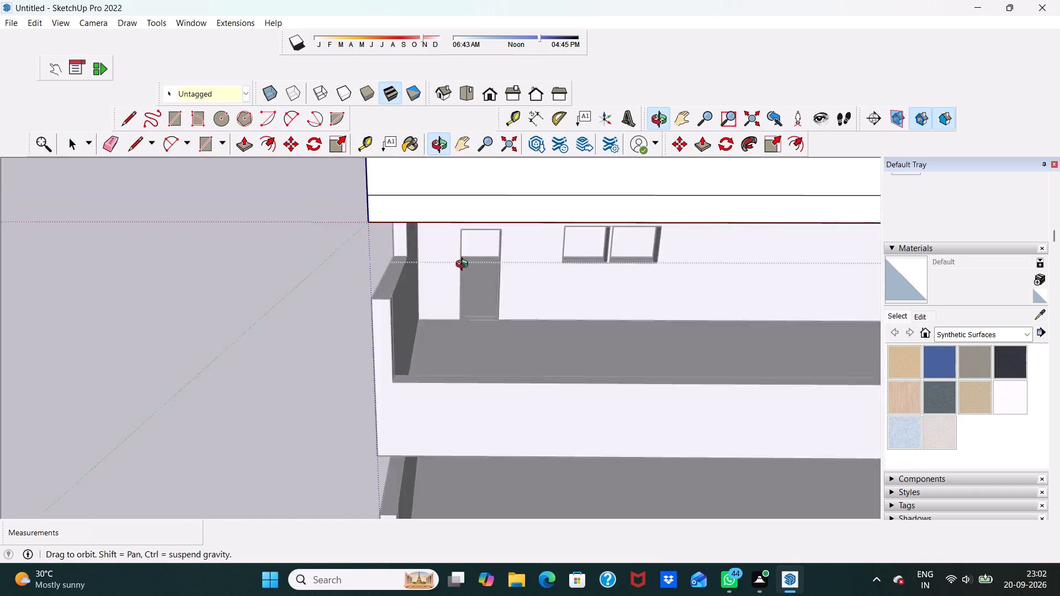
middle_click_drag(464, 265, 464, 323)
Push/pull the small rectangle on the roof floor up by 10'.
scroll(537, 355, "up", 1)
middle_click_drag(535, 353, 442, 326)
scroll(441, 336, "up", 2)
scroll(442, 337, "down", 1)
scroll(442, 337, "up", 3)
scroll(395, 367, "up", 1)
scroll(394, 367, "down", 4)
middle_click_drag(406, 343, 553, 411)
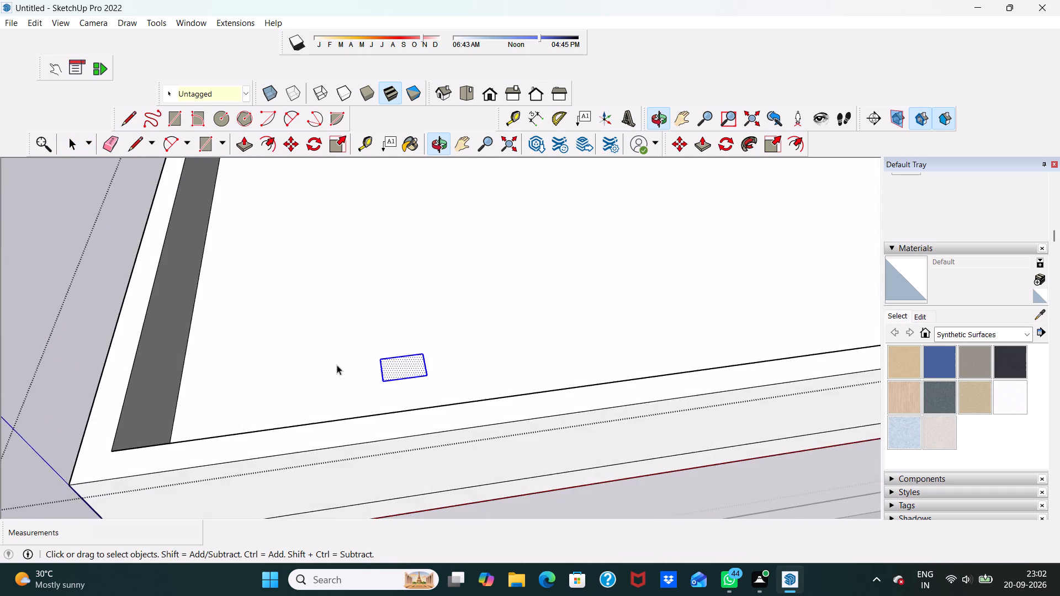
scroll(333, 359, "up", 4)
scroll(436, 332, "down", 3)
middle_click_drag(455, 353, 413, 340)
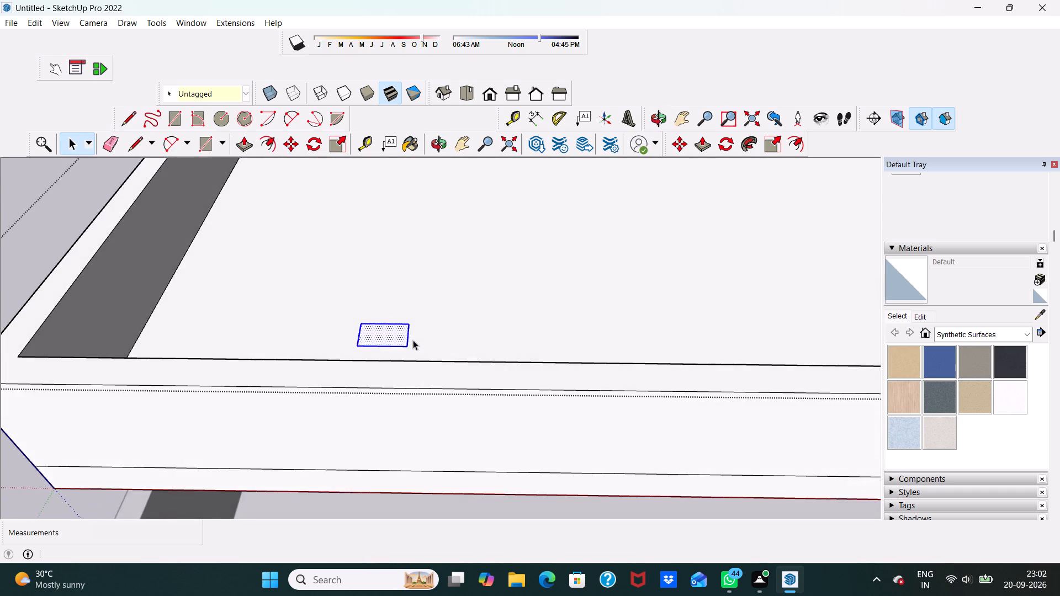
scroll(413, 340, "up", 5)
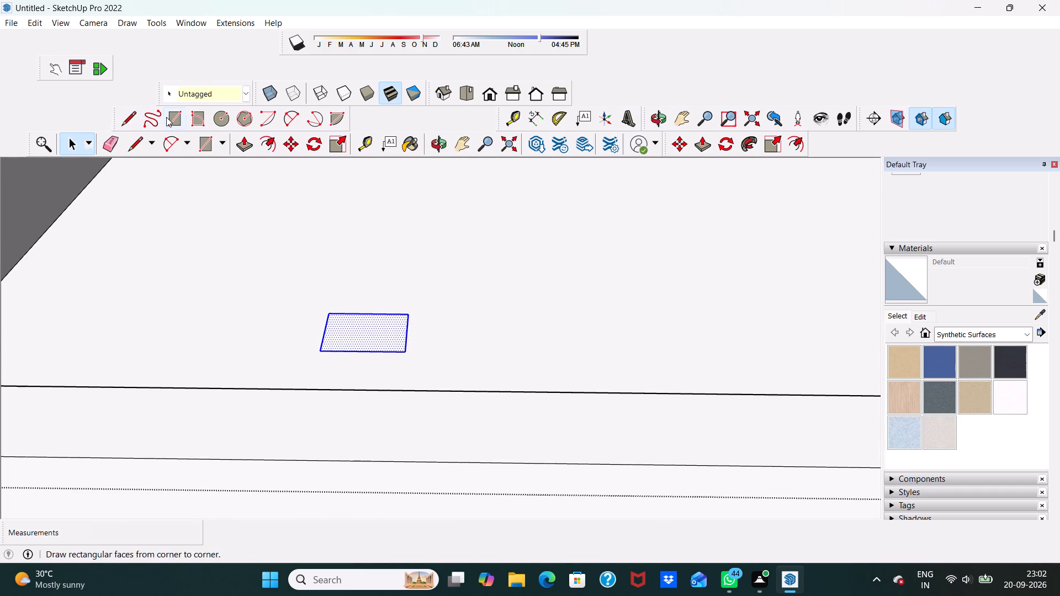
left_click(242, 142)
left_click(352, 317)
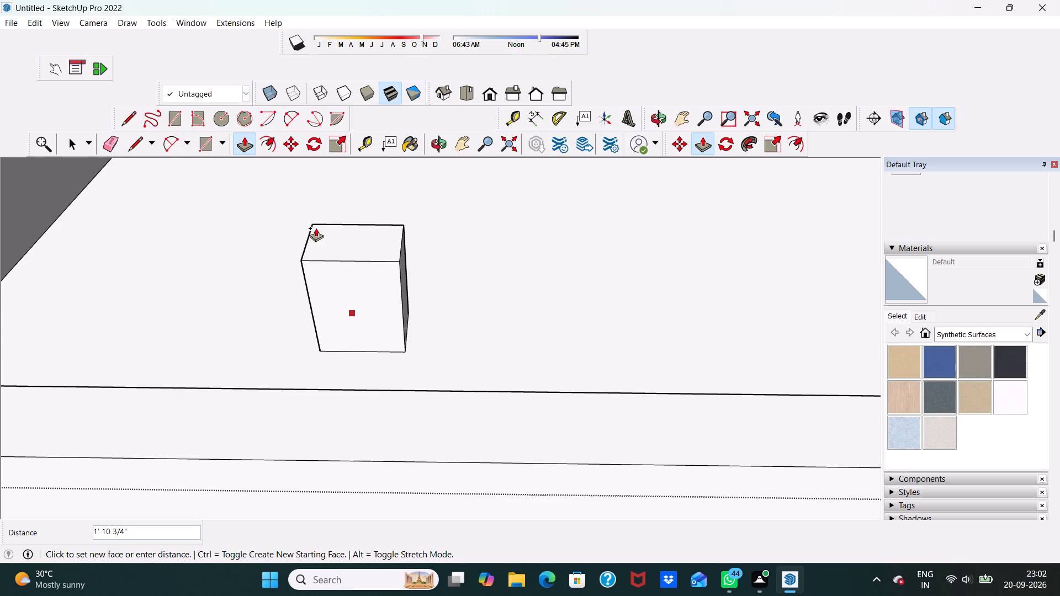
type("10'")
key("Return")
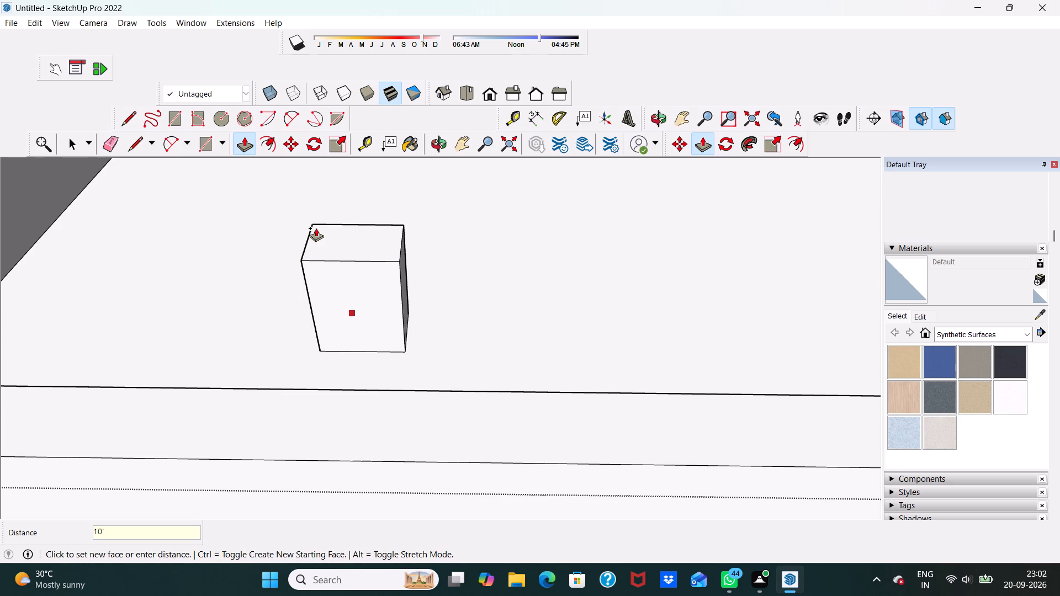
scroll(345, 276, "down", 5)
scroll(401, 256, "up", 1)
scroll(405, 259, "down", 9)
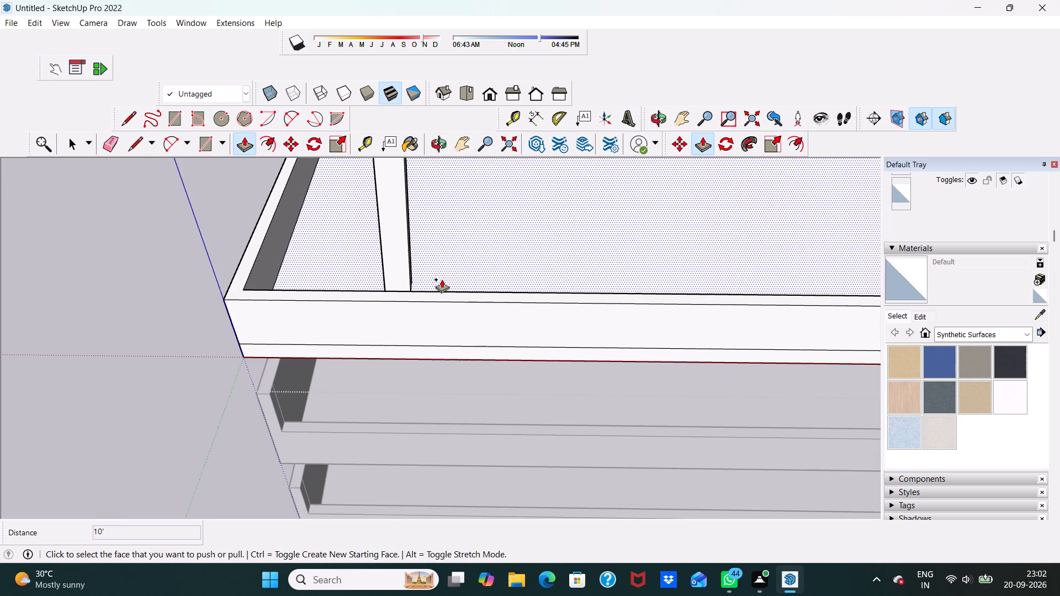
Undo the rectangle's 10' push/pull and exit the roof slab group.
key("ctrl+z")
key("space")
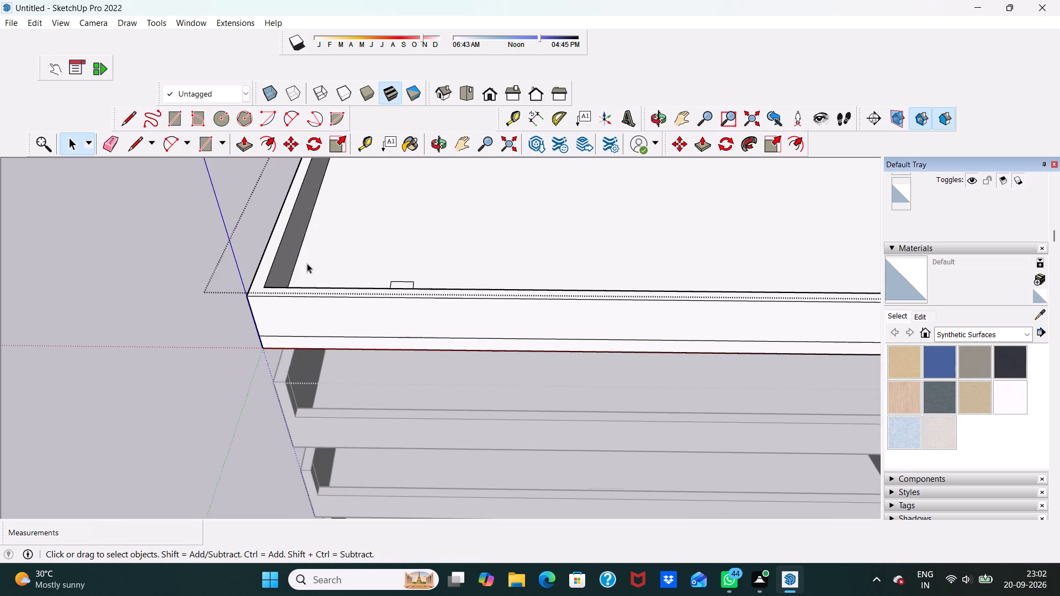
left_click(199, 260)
Examine the small rectangle on the roof floor and the storeys beneath it from above and from the front.
middle_click_drag(423, 261, 436, 375)
scroll(415, 426, "up", 4)
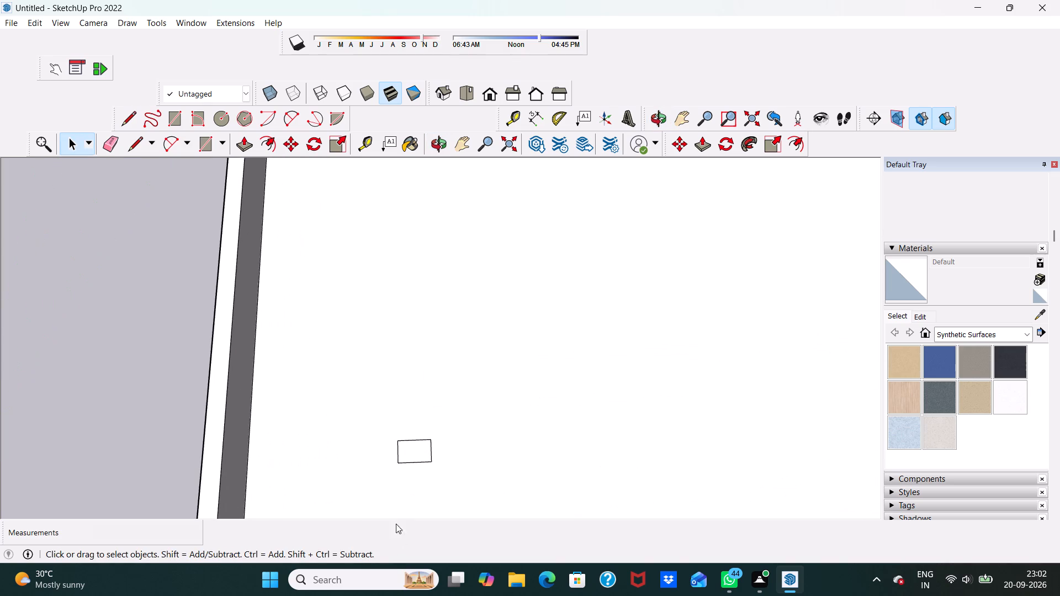
double_click(422, 448)
scroll(420, 449, "down", 2)
scroll(420, 449, "up", 1)
scroll(401, 435, "down", 6)
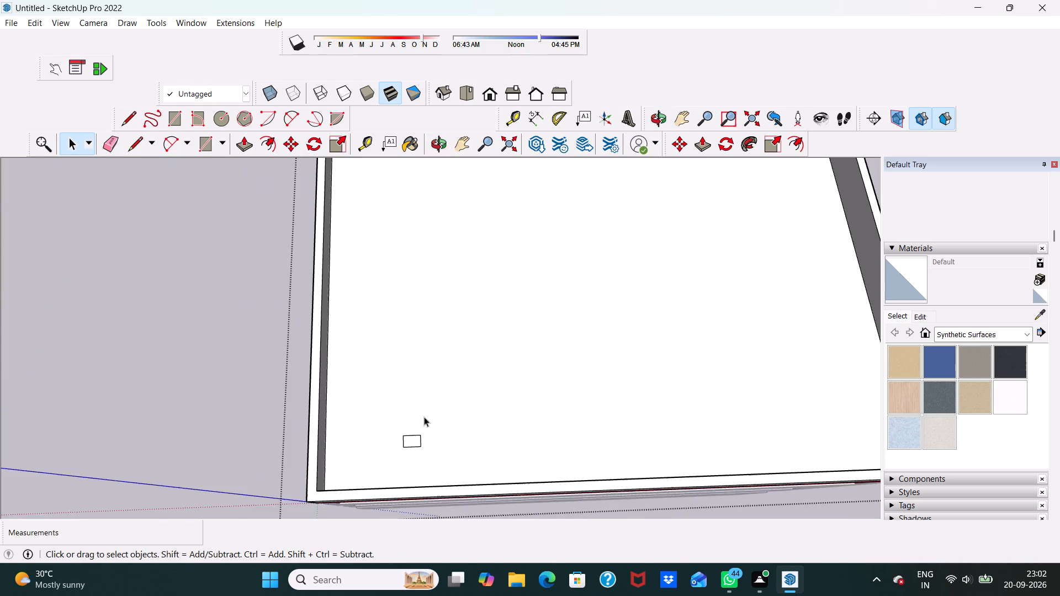
middle_click_drag(424, 418, 401, 207)
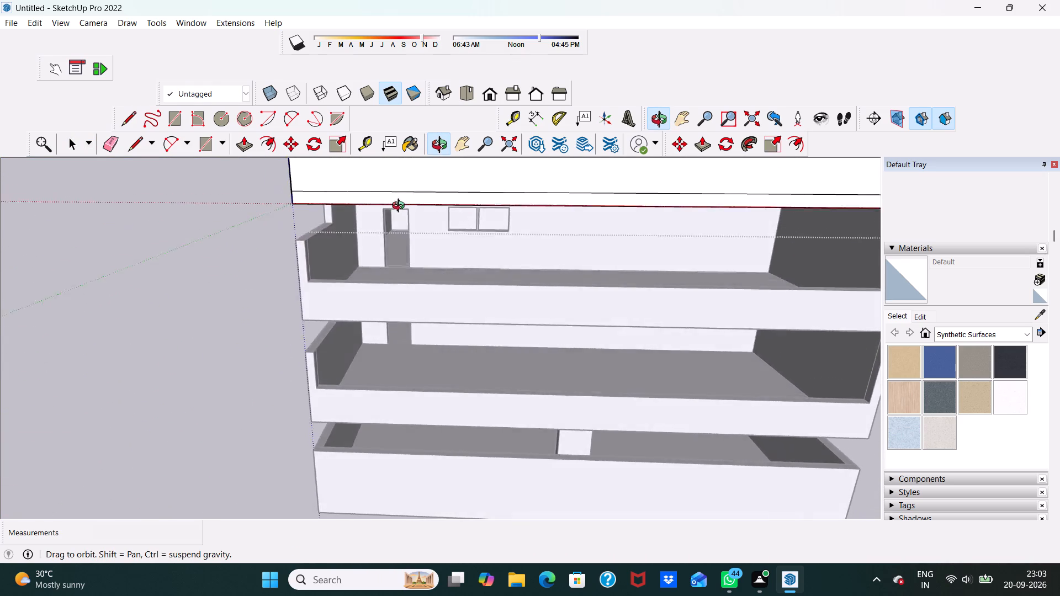
middle_click_drag(401, 207, 397, 215)
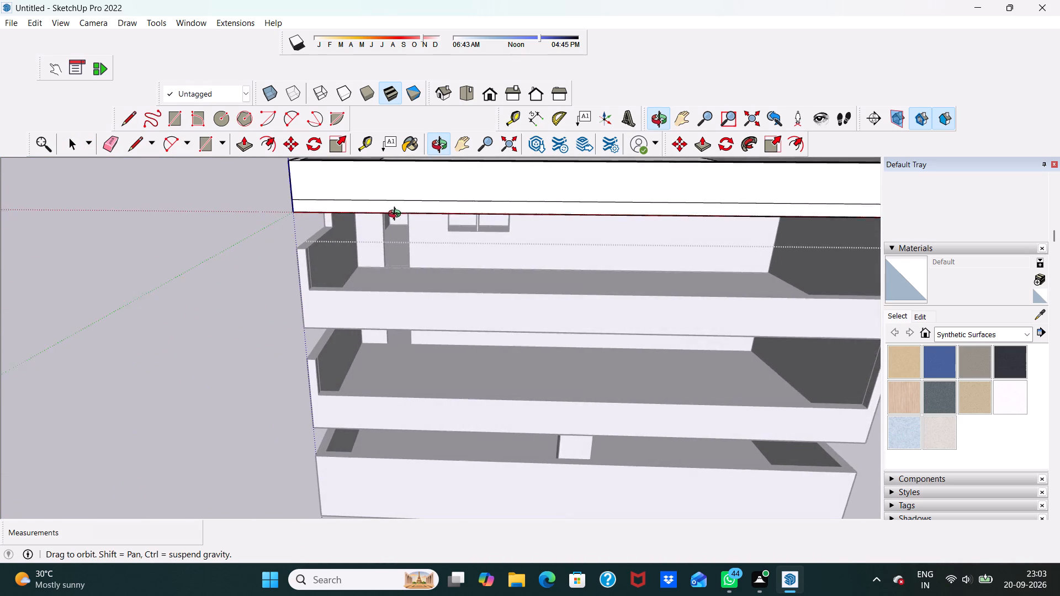
middle_click_drag(397, 215, 394, 217)
middle_click_drag(378, 238, 469, 299)
scroll(469, 299, "up", 1)
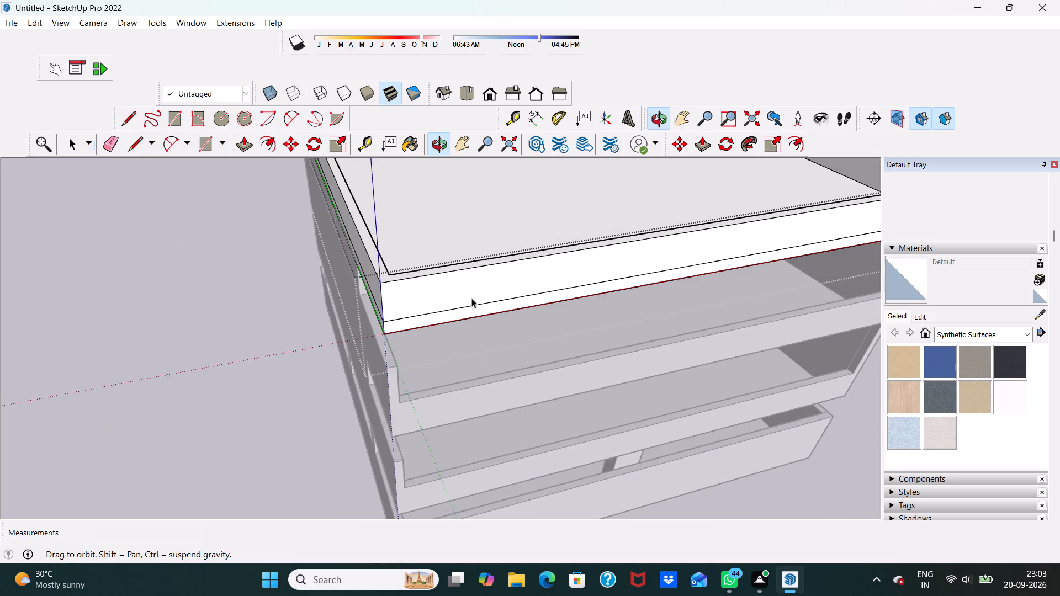
middle_click_drag(457, 249, 480, 307)
scroll(499, 333, "up", 4)
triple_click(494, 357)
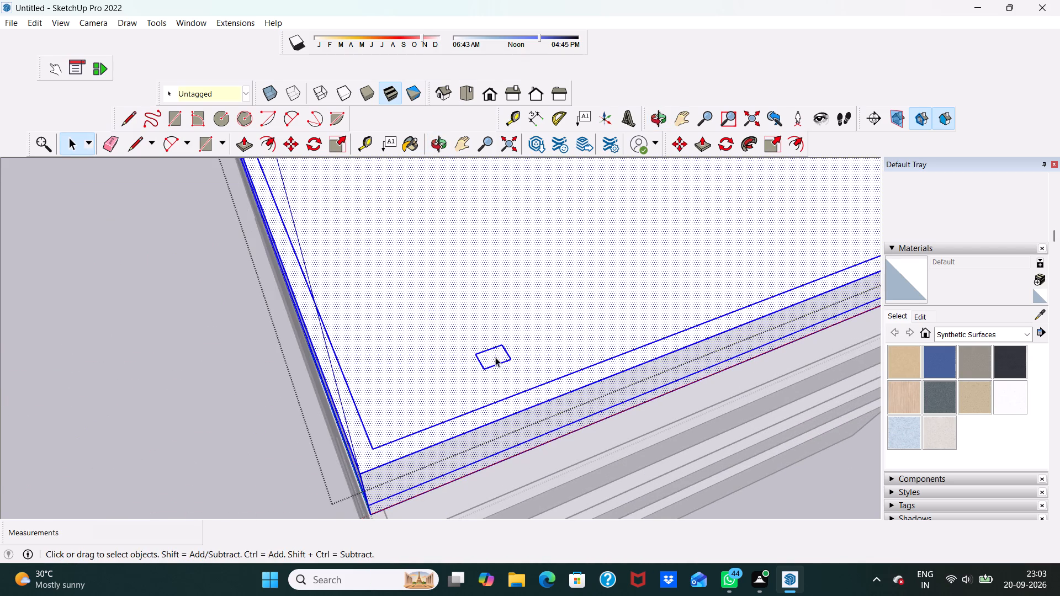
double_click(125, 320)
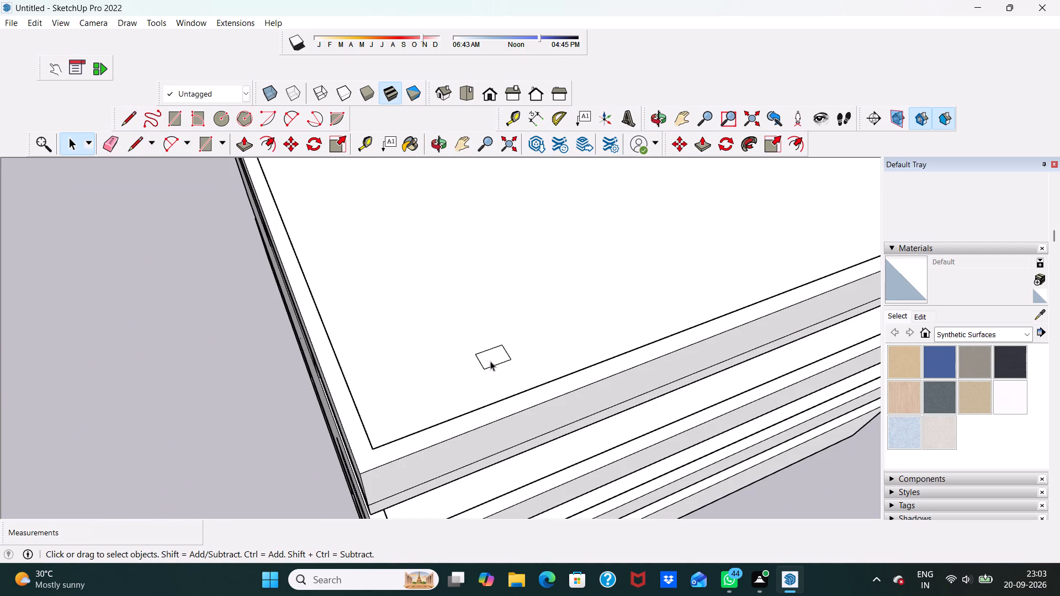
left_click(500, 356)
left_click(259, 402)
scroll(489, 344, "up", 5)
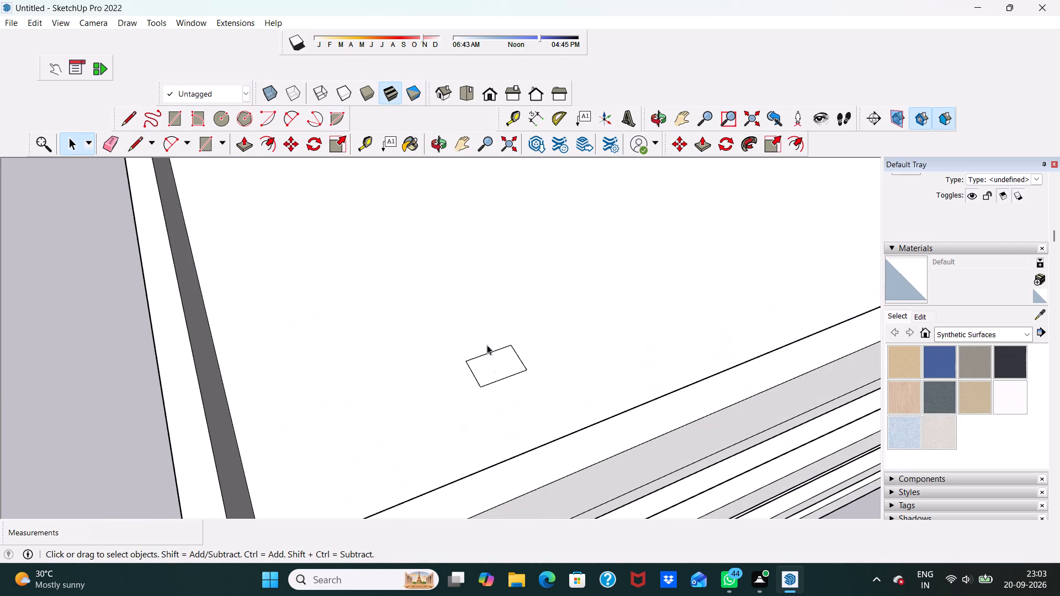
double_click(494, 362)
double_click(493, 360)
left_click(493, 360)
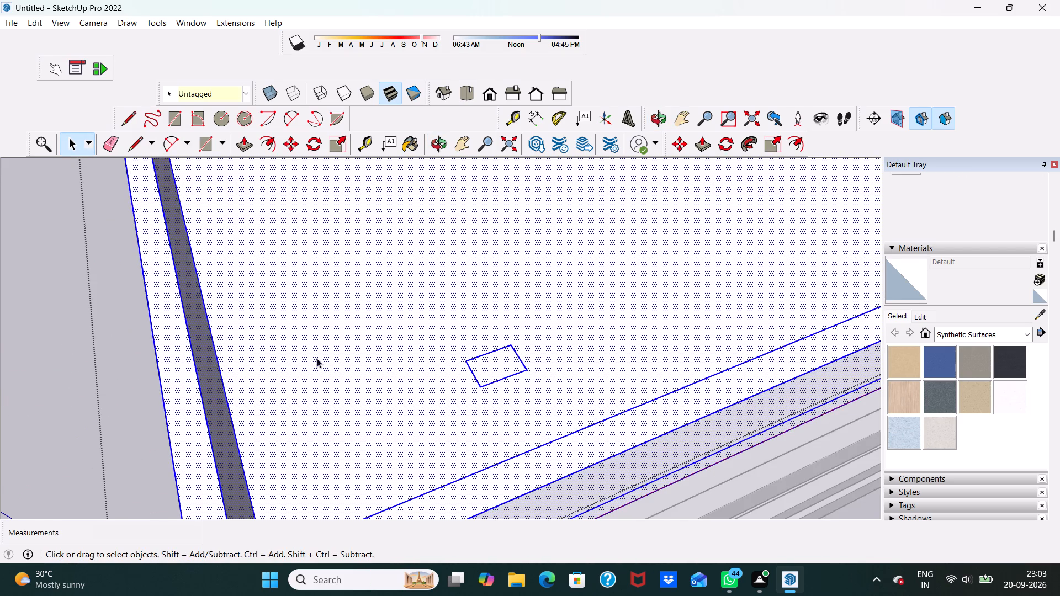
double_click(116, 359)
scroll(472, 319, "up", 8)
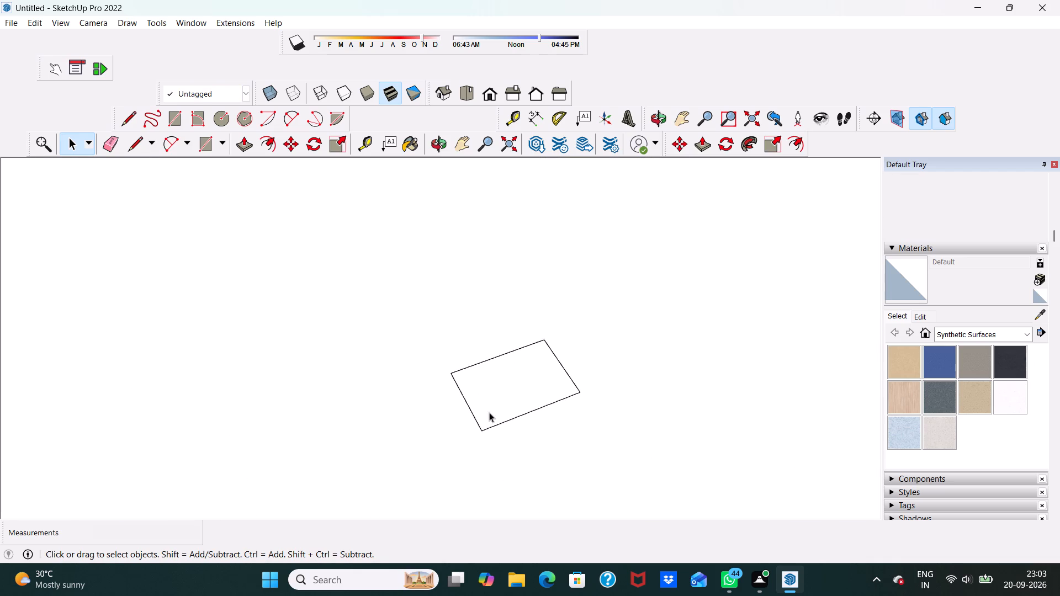
Move the small roof rectangle with its edges about 3' 11 3/4" along the red axis toward the parapet corner nearest the origin.
double_click(490, 411)
scroll(504, 371, "down", 2)
scroll(533, 355, "up", 1)
scroll(544, 348, "down", 9)
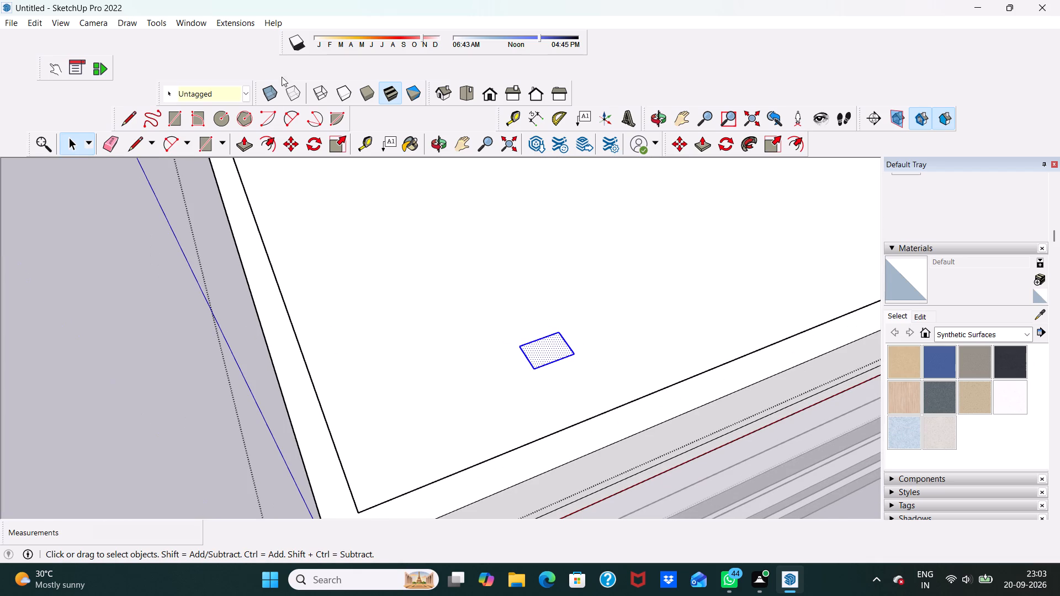
left_click(291, 139)
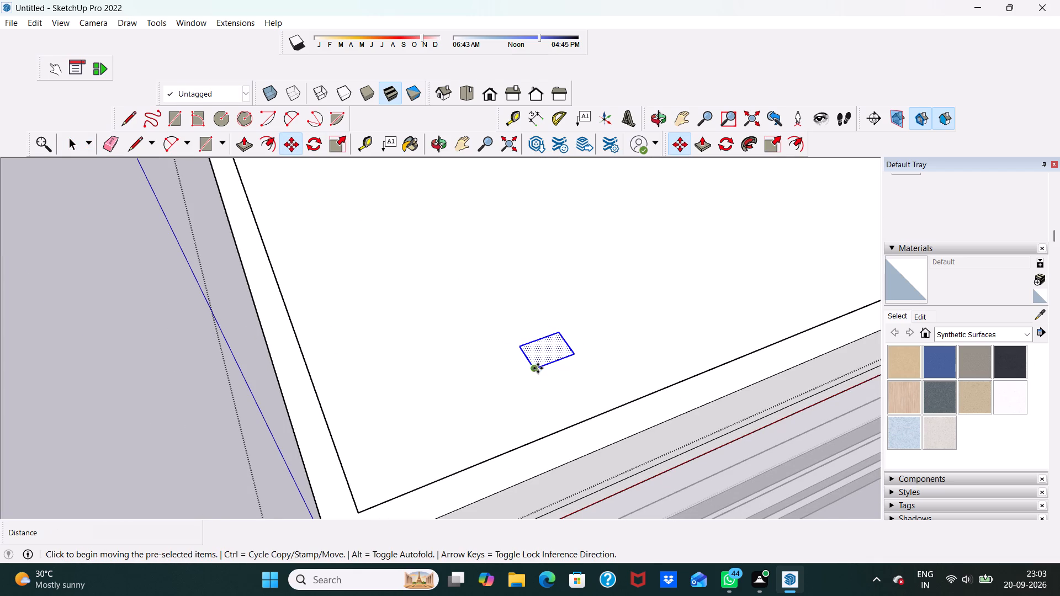
left_click(536, 368)
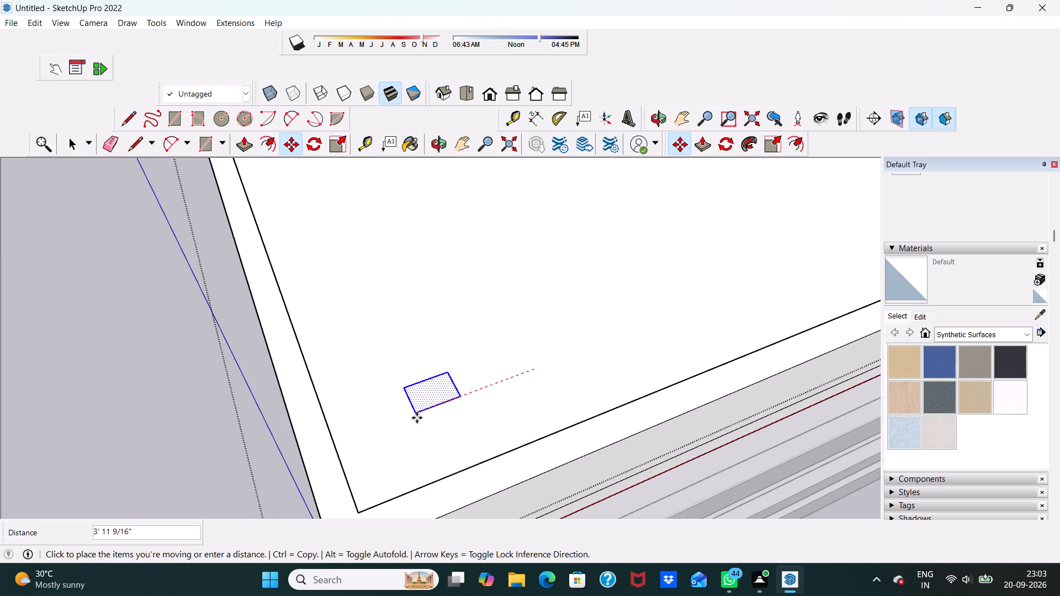
left_click(416, 418)
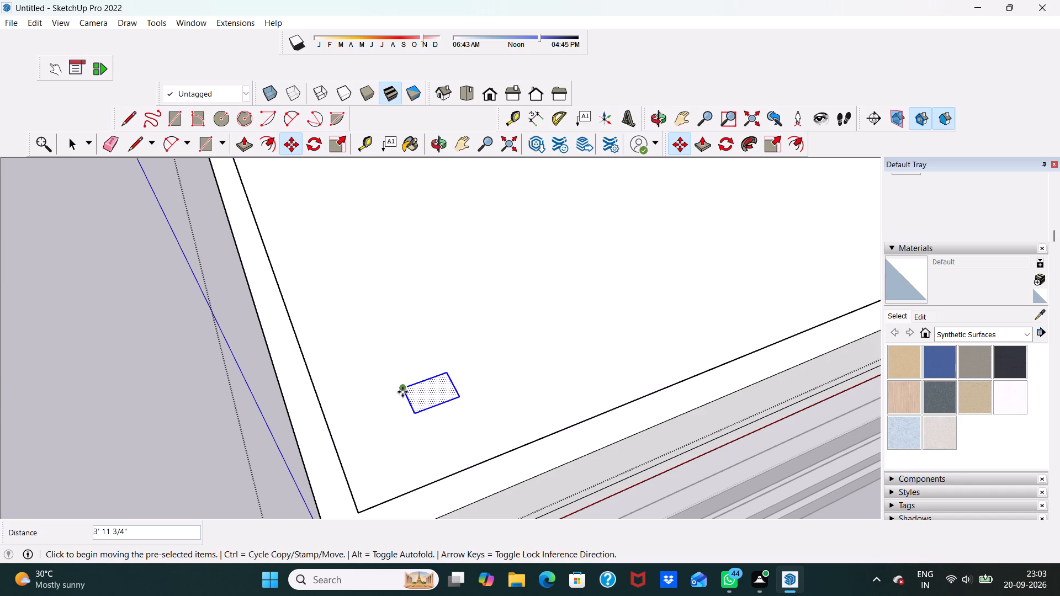
Copy the small rectangle about 13' 4" along the green axis on the roof floor, away from the origin corner.
left_click(403, 392)
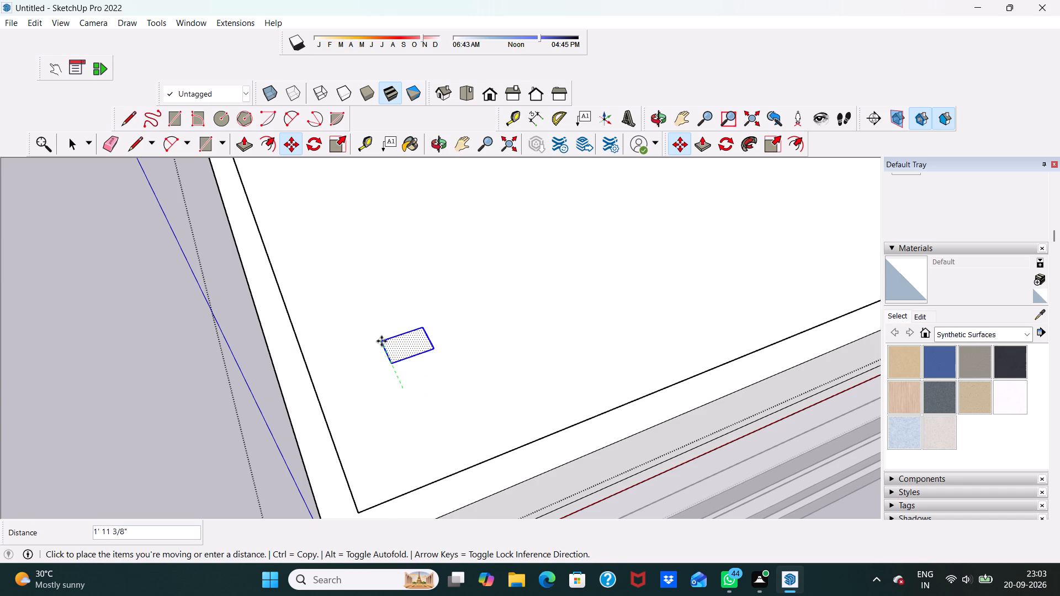
scroll(361, 307, "down", 3)
scroll(339, 247, "up", 3)
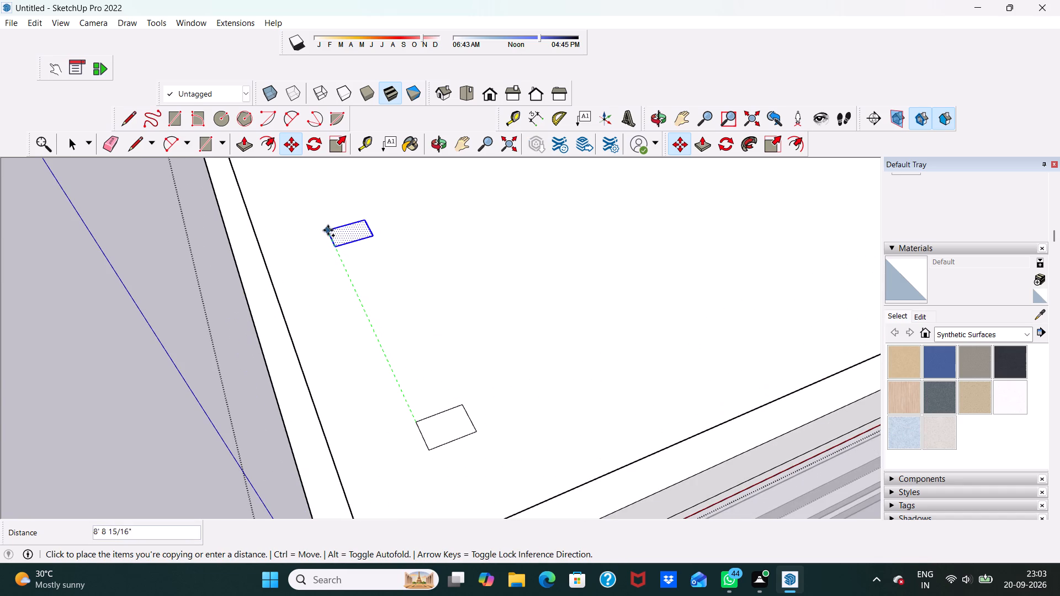
scroll(311, 217, "down", 6)
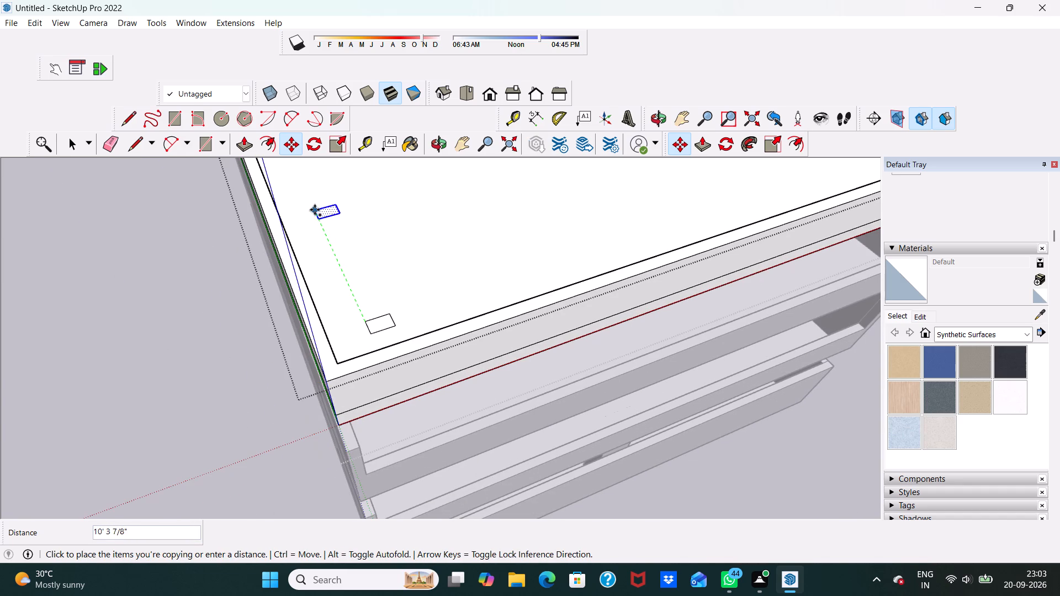
left_click(298, 186)
Copy the second rectangle about 15' 3" farther along the green axis, parallel to the parapet.
scroll(305, 190, "down", 5)
middle_click_drag(346, 211, 274, 202)
scroll(375, 189, "up", 1)
scroll(442, 179, "down", 6)
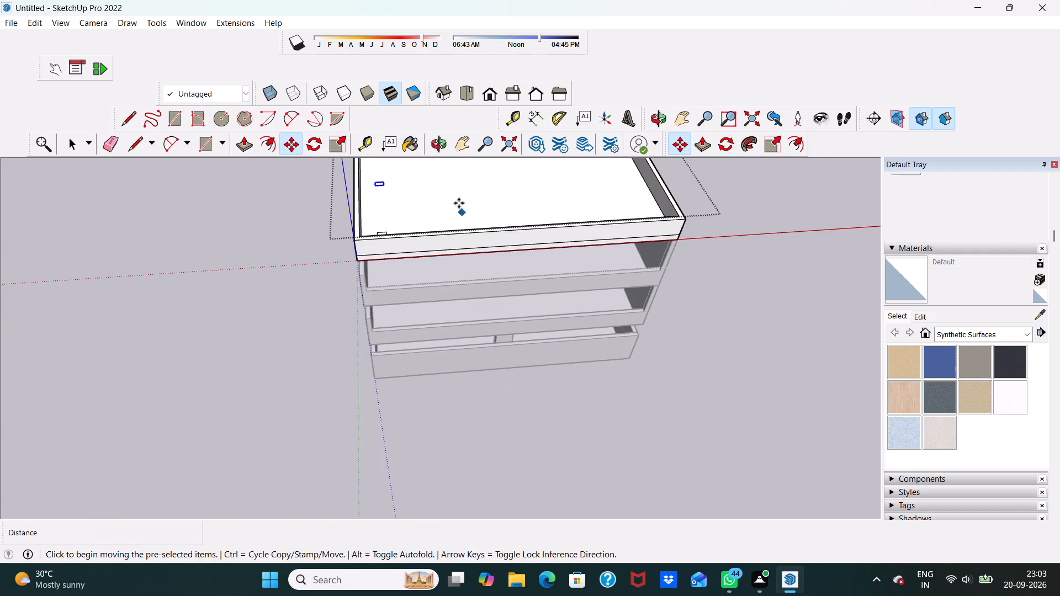
scroll(509, 208, "up", 1)
scroll(510, 210, "down", 5)
scroll(556, 185, "up", 6)
scroll(564, 195, "down", 5)
middle_click_drag(582, 211, 444, 305)
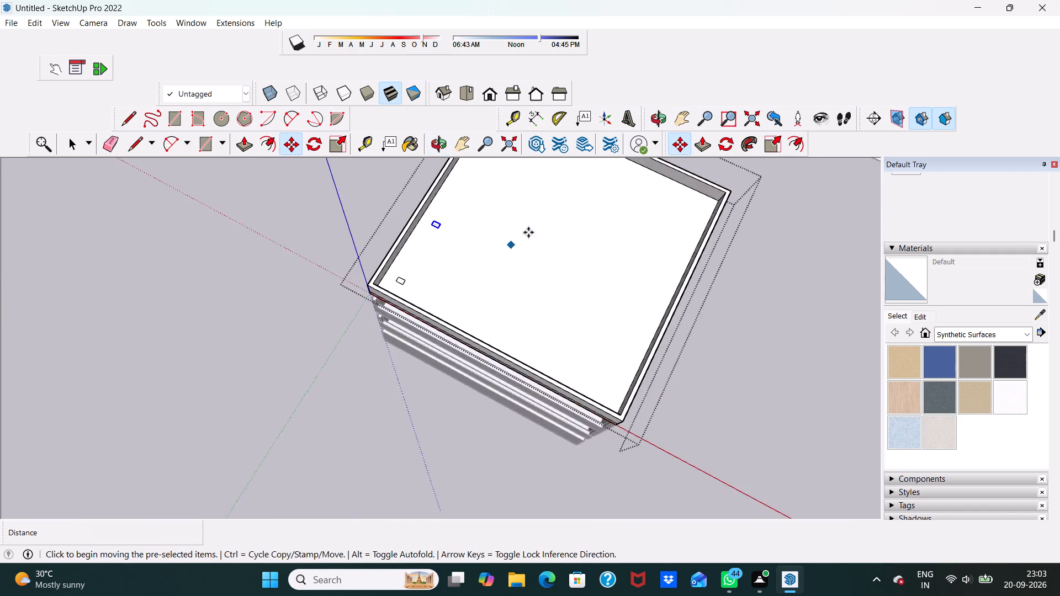
scroll(533, 224, "up", 5)
scroll(543, 173, "down", 6)
middle_click_drag(609, 252, 349, 275)
scroll(605, 312, "up", 5)
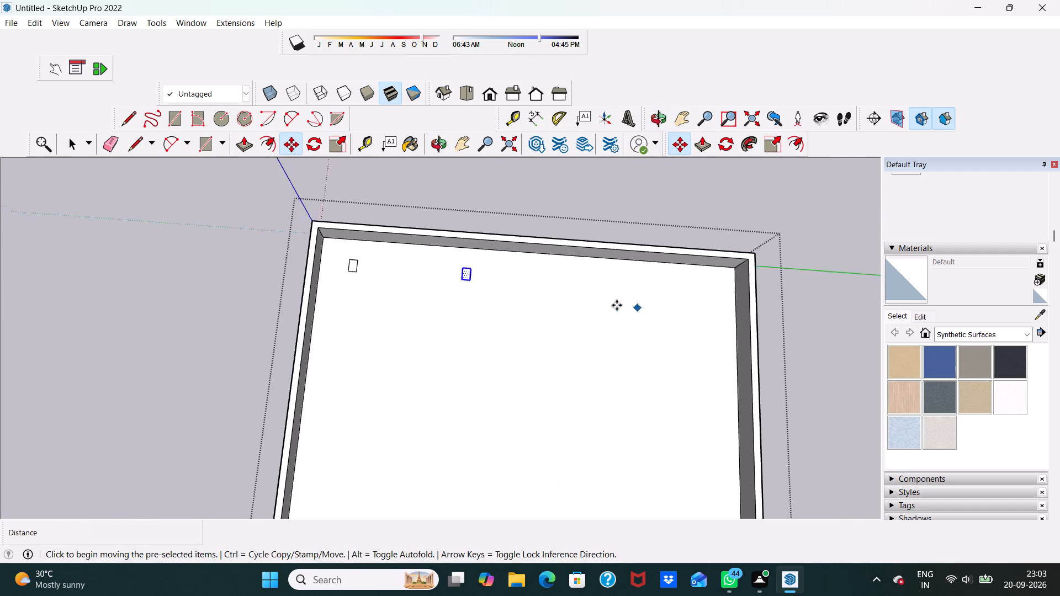
scroll(617, 305, "up", 1)
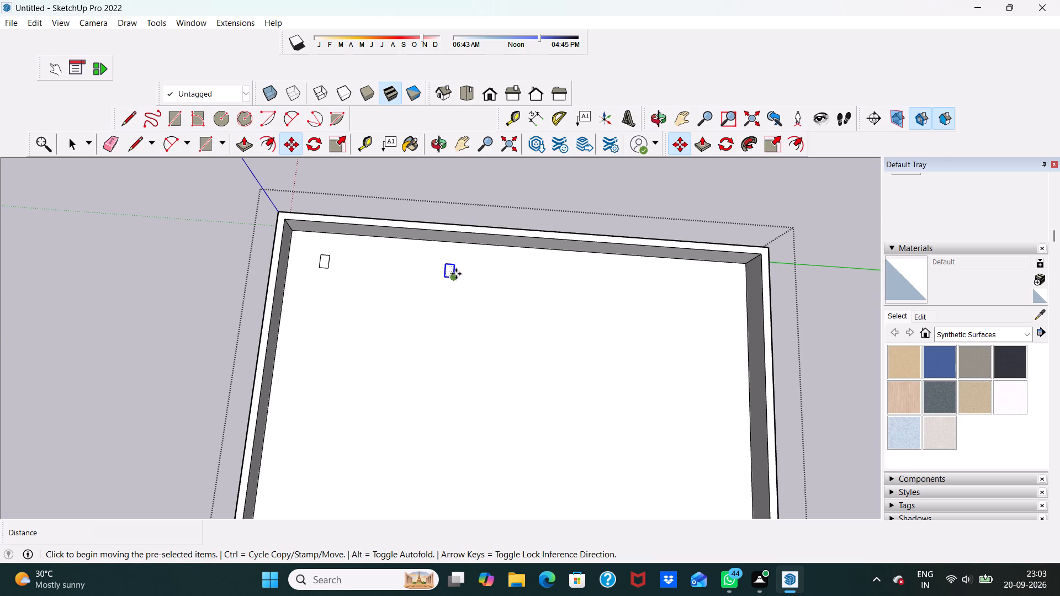
left_click(454, 276)
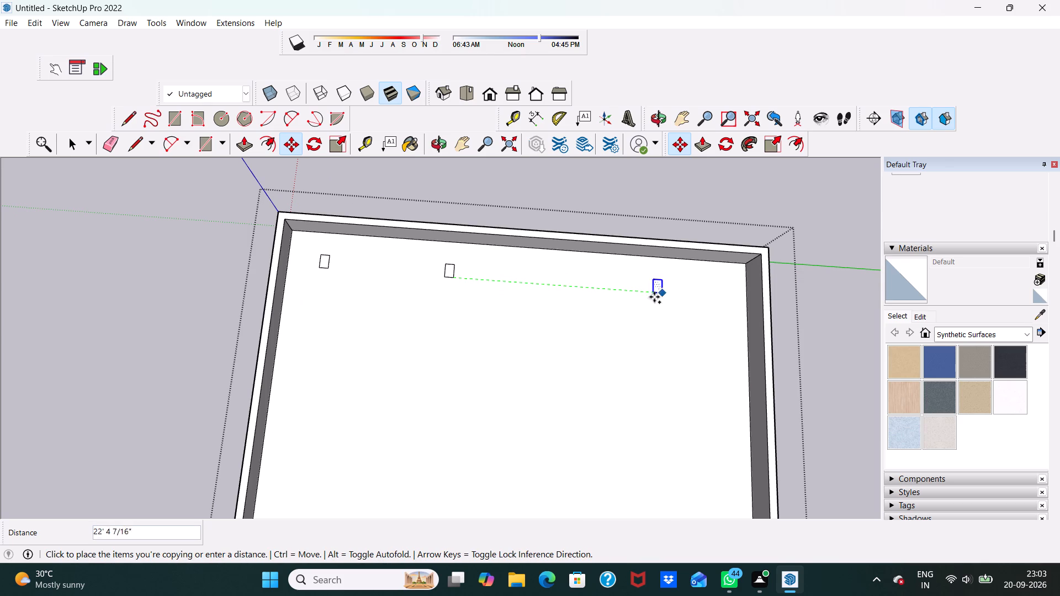
left_click(598, 288)
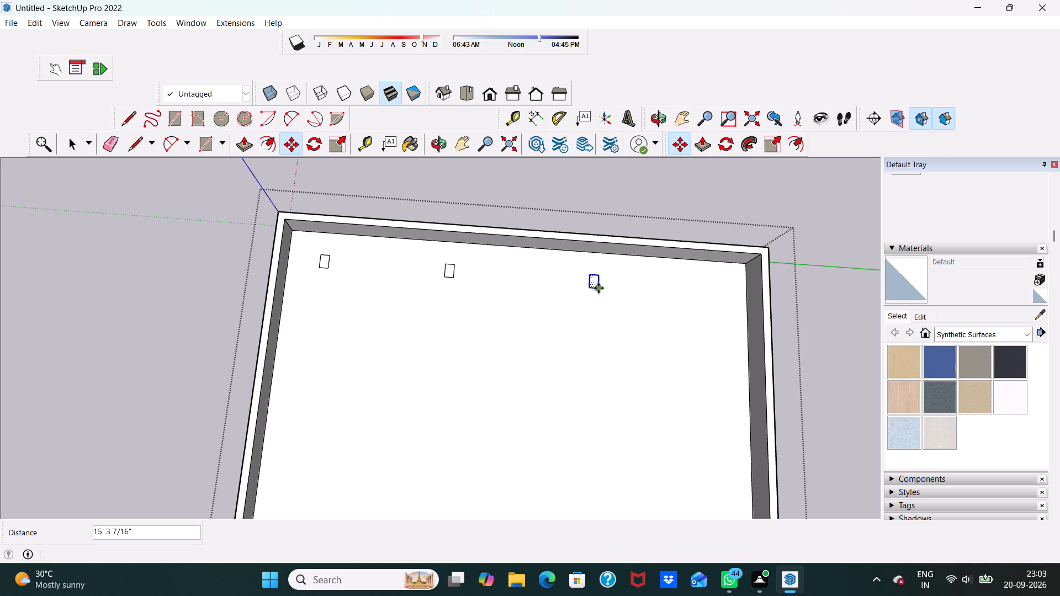
Copy the third rectangle about 12' farther along the green axis, near the parapet's far corner.
left_click(598, 288)
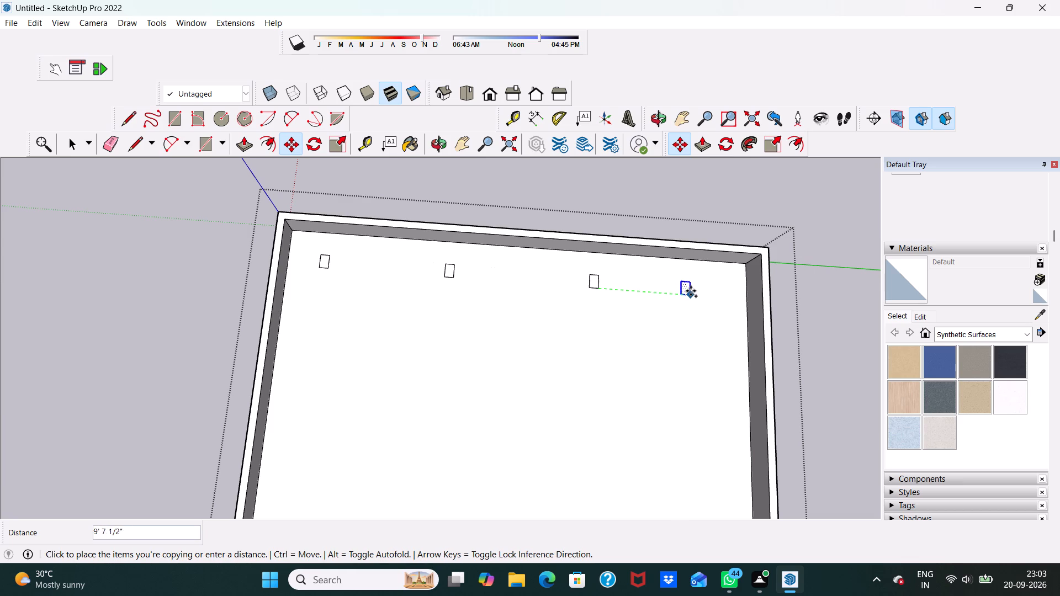
left_click(714, 292)
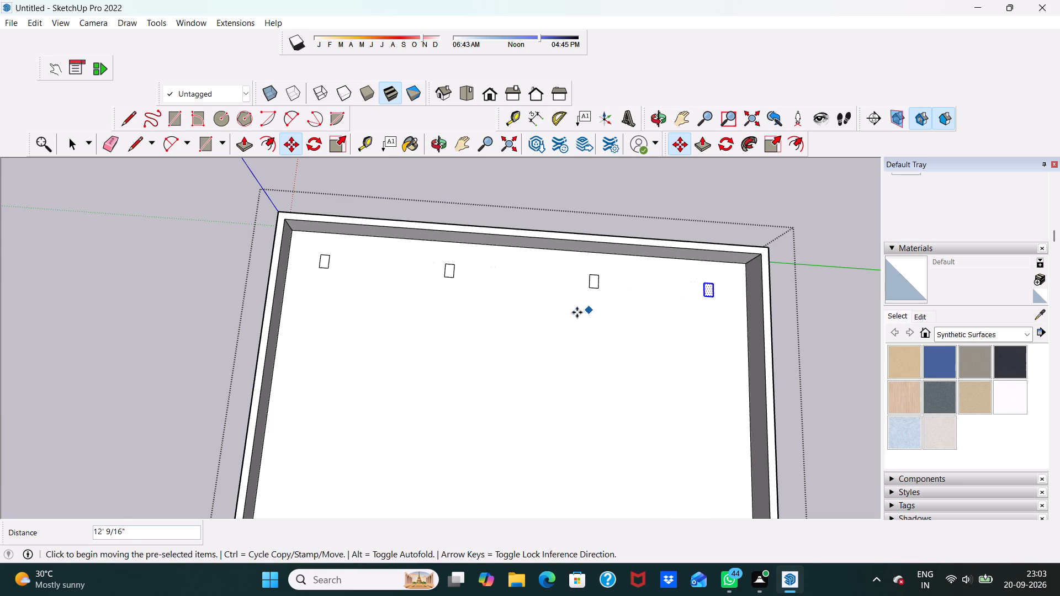
Push/pull the fourth rectangle, nearest the parapet's far corner, up by 10' as a column.
key("space")
scroll(476, 331, "down", 1)
middle_click_drag(476, 331, 655, 249)
scroll(634, 256, "up", 5)
scroll(600, 256, "down", 6)
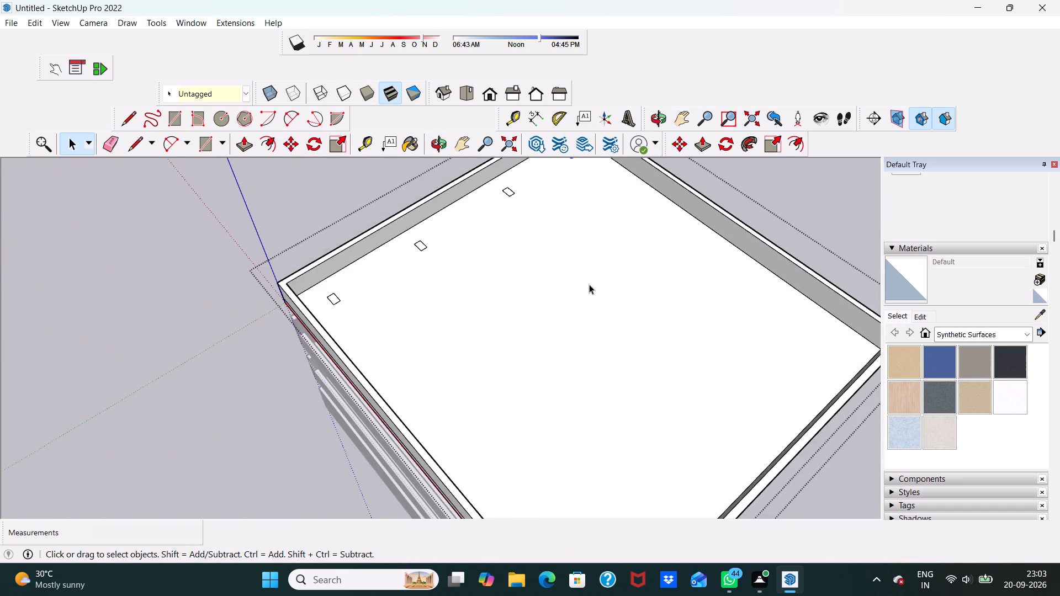
middle_click_drag(593, 288, 348, 331)
scroll(635, 283, "up", 4)
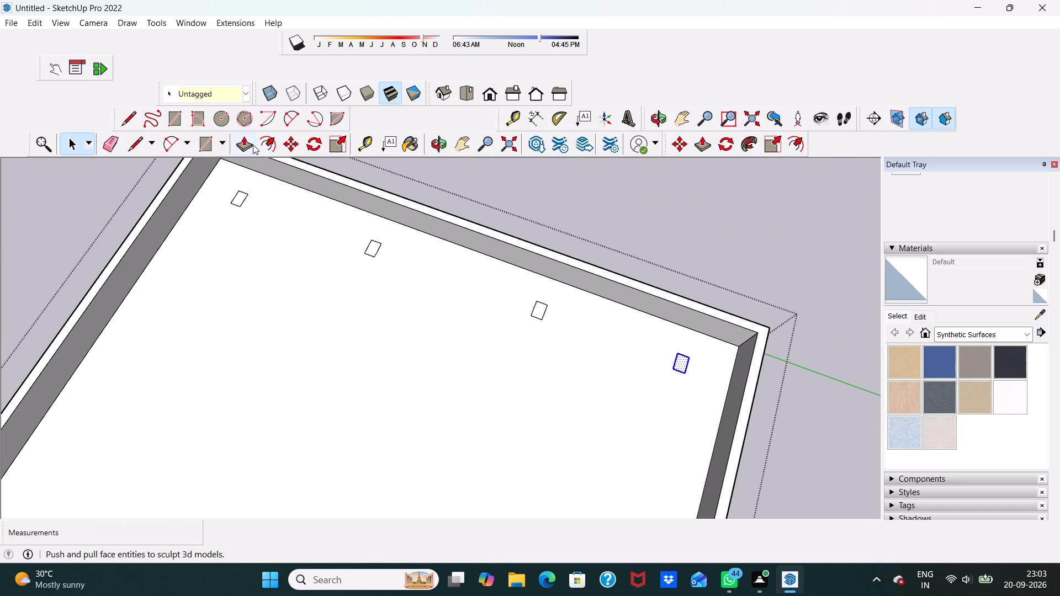
left_click(243, 137)
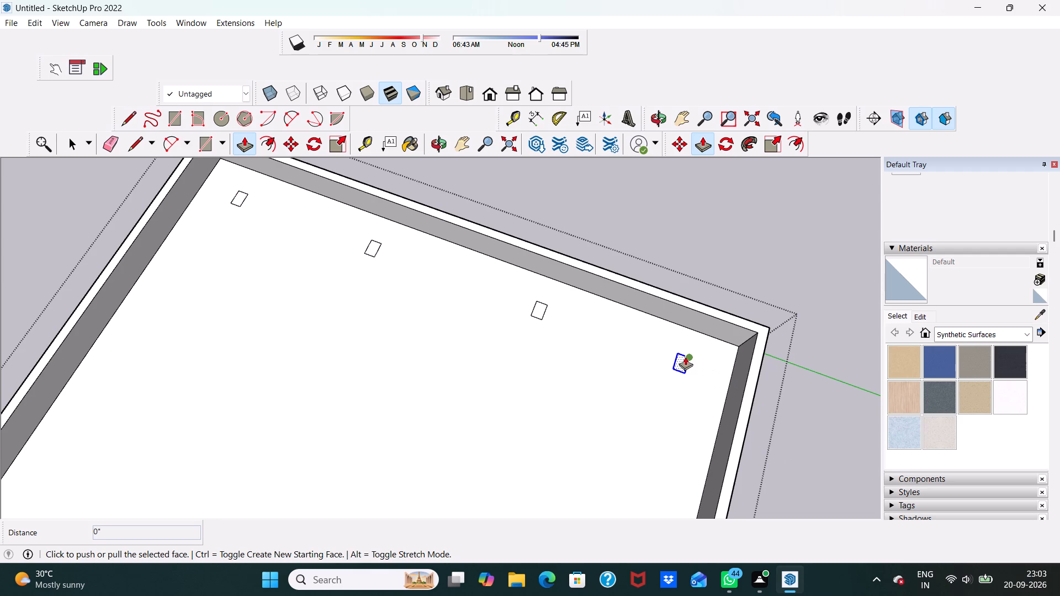
left_click(685, 356)
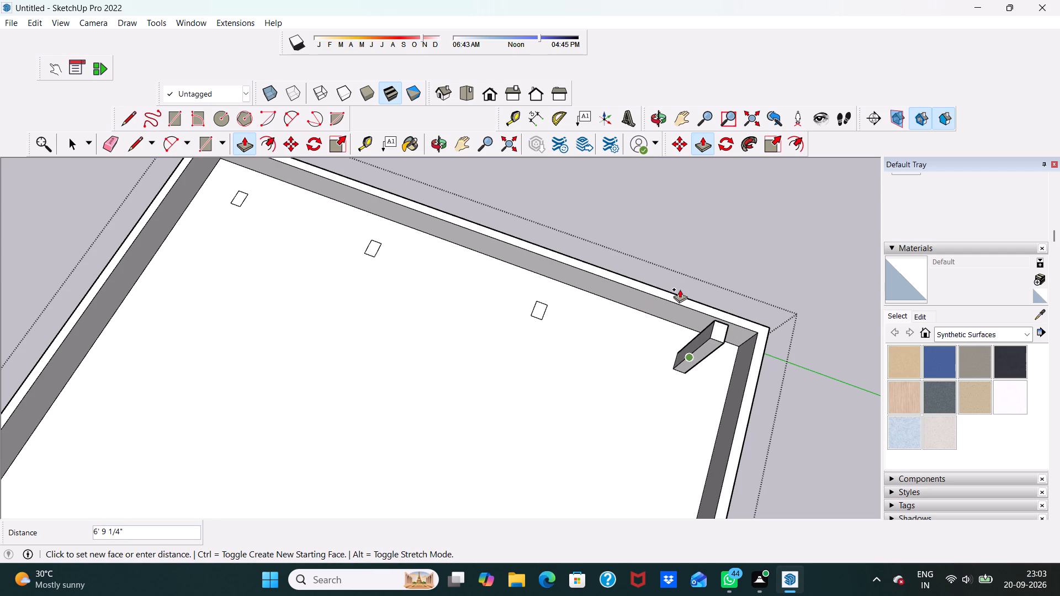
type("10'")
key("Return")
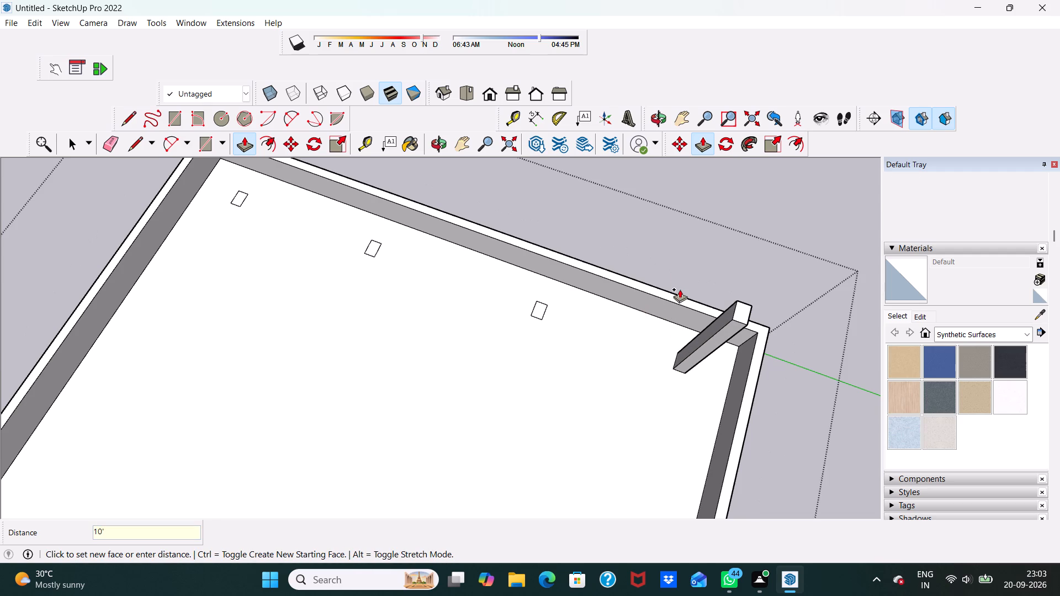
Push/pull the third rectangle in the row, next to the finished column, up by 10'.
scroll(534, 296, "up", 7)
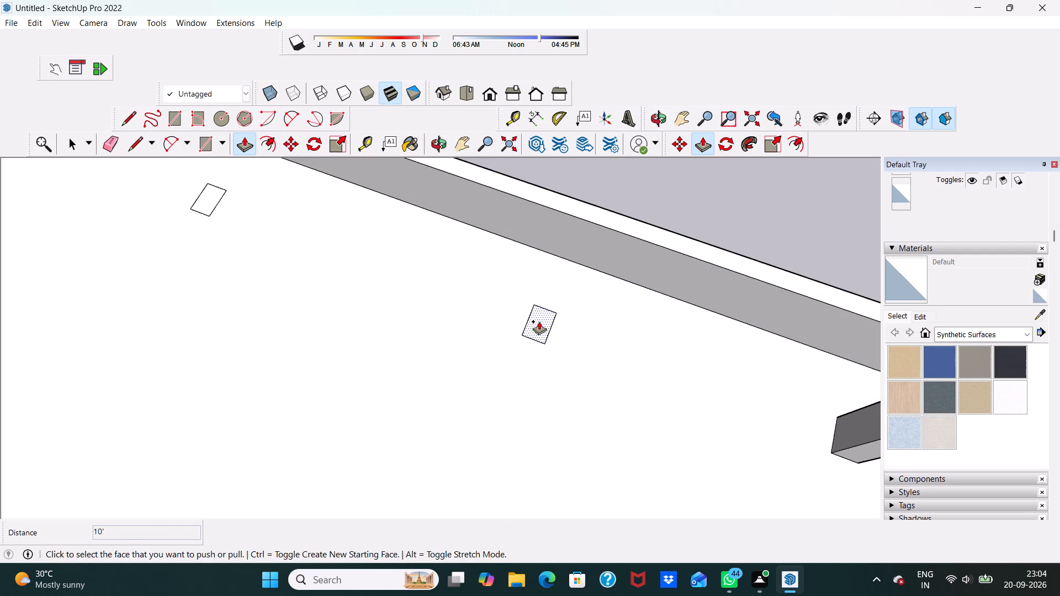
left_click(539, 321)
type("10'")
key("Return")
Push/pull the second rectangle from the origin corner up by 10'.
scroll(475, 210, "down", 14)
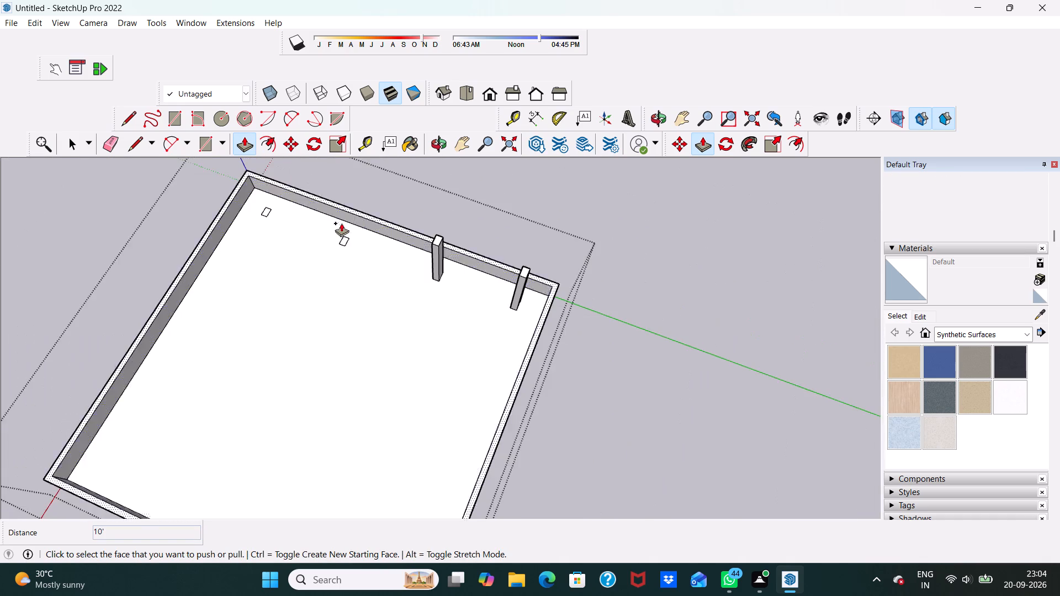
scroll(344, 227, "up", 11)
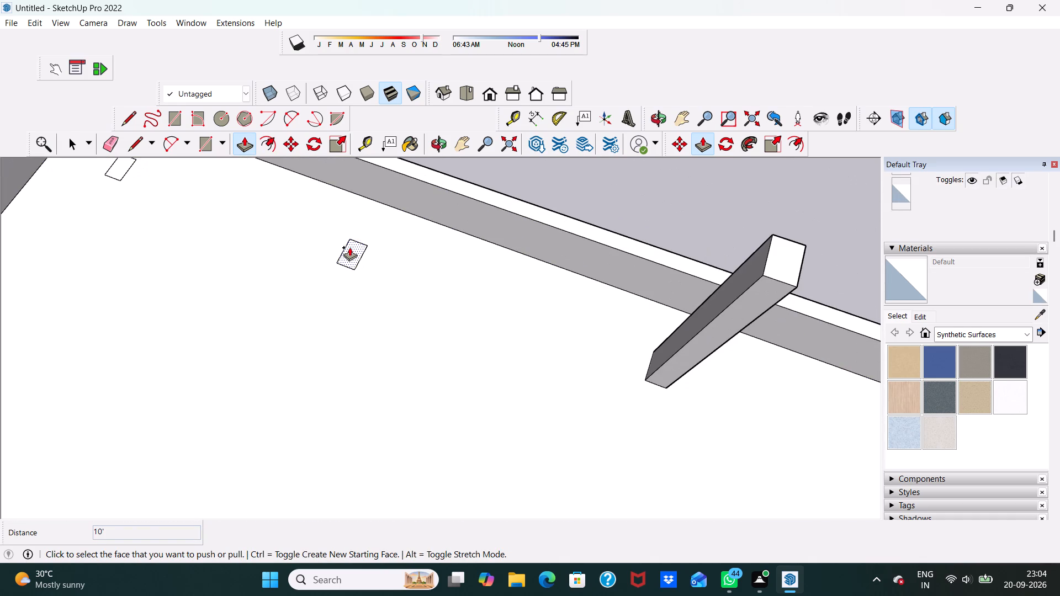
left_click(349, 247)
type("10'")
key("Return")
Push/pull the last flat rectangle in the row, nearest the origin corner, up by 10' as a column.
scroll(239, 111, "down", 3)
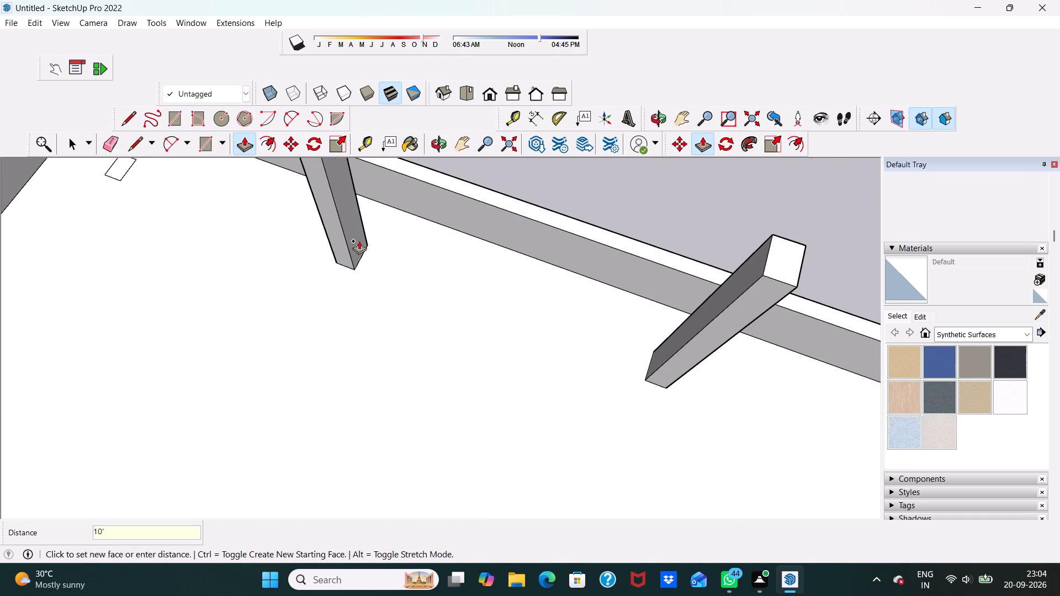
scroll(359, 241, "down", 10)
scroll(168, 191, "up", 6)
scroll(215, 164, "up", 6)
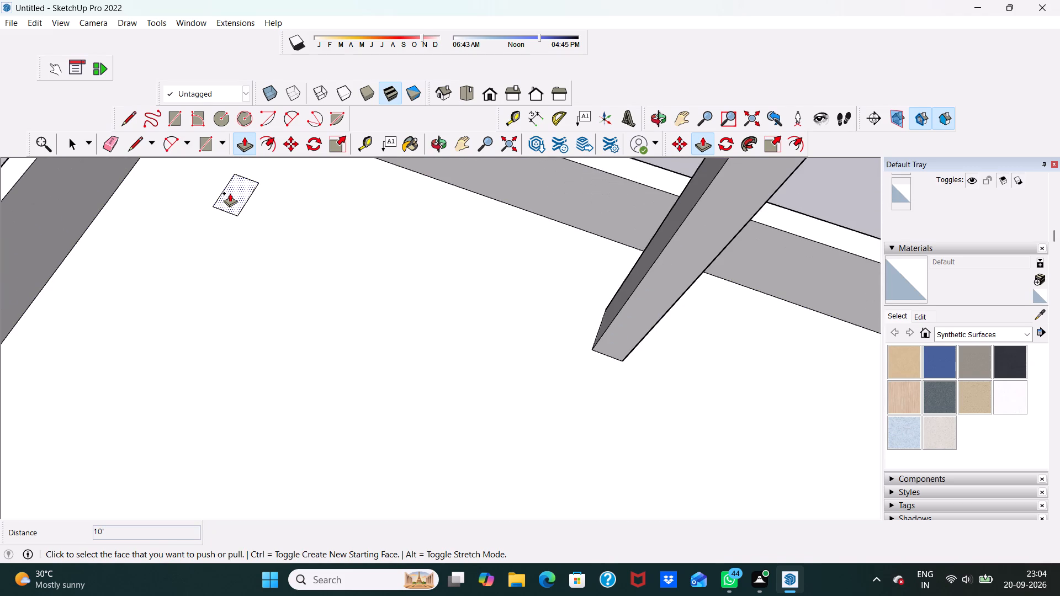
left_click(230, 193)
type("10'")
key("Return")
scroll(114, 35, "down", 5)
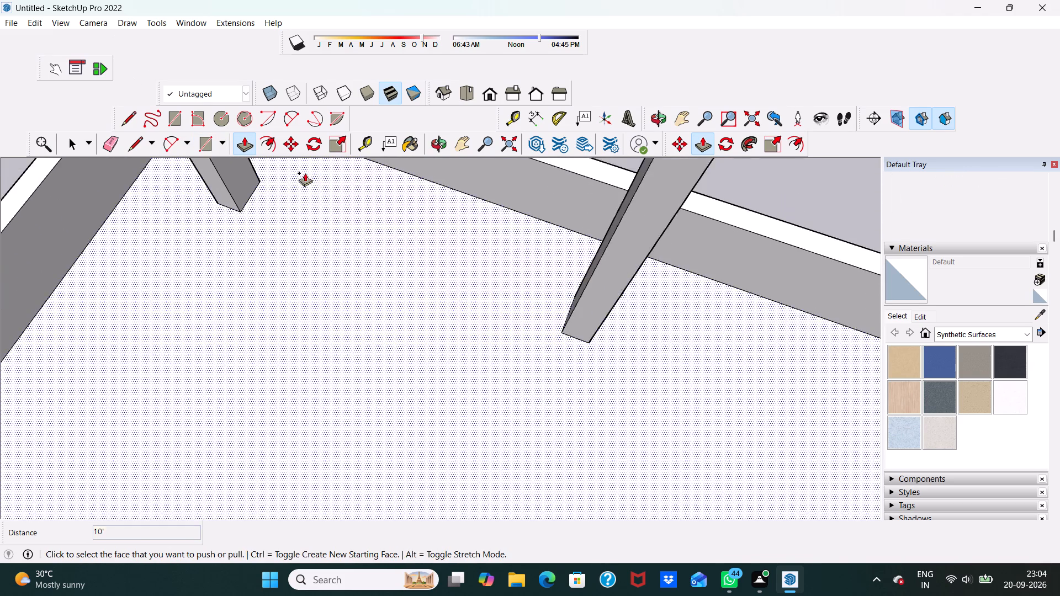
scroll(305, 173, "down", 13)
Examine the row of roof columns, the parapet and the storeys below from several angles.
middle_click_drag(253, 273, 662, 153)
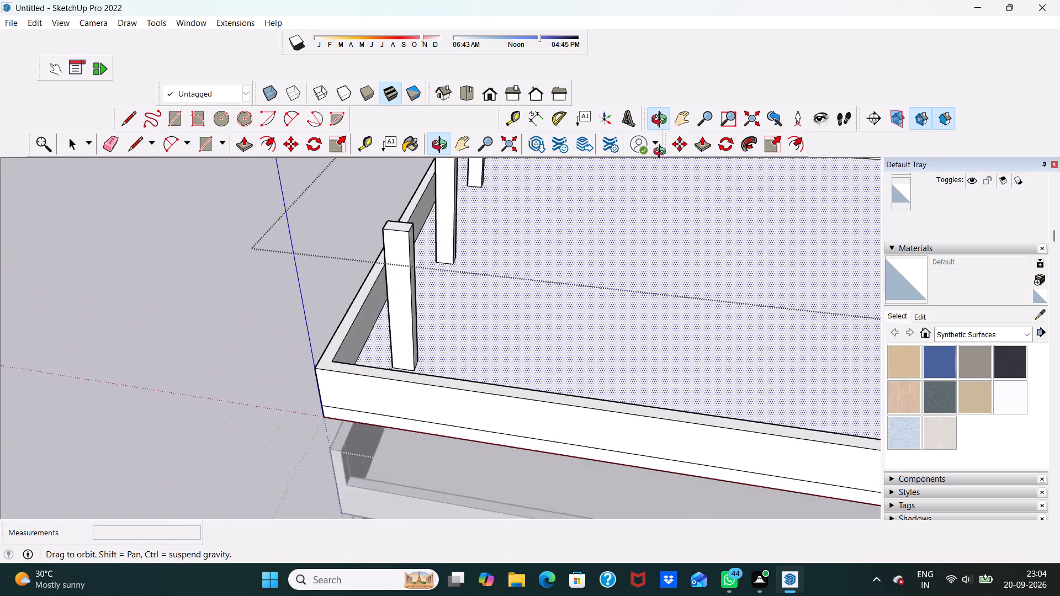
middle_click_drag(662, 153, 664, 149)
key("space")
middle_click_drag(414, 343, 454, 267)
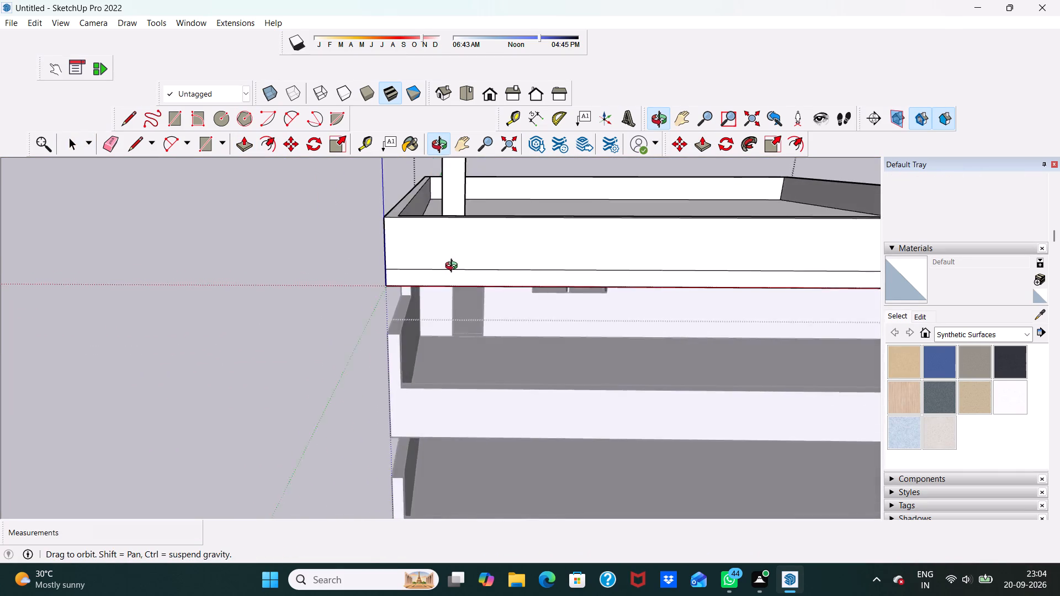
middle_click_drag(454, 267, 453, 267)
scroll(452, 267, "down", 3)
middle_click_drag(483, 265, 470, 244)
scroll(467, 243, "up", 1)
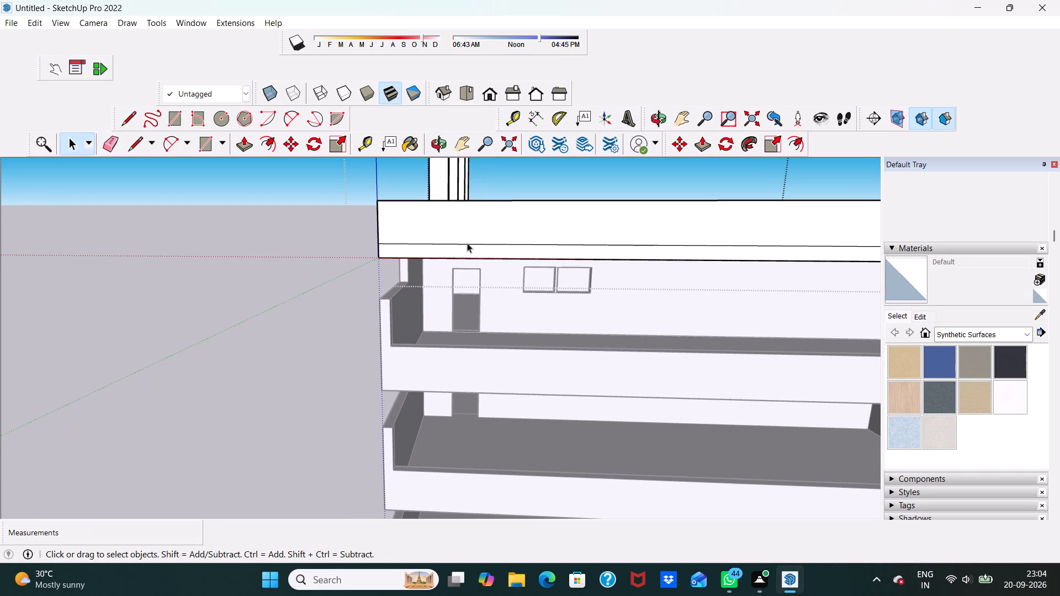
middle_click_drag(467, 243, 462, 270)
middle_click_drag(425, 219, 427, 265)
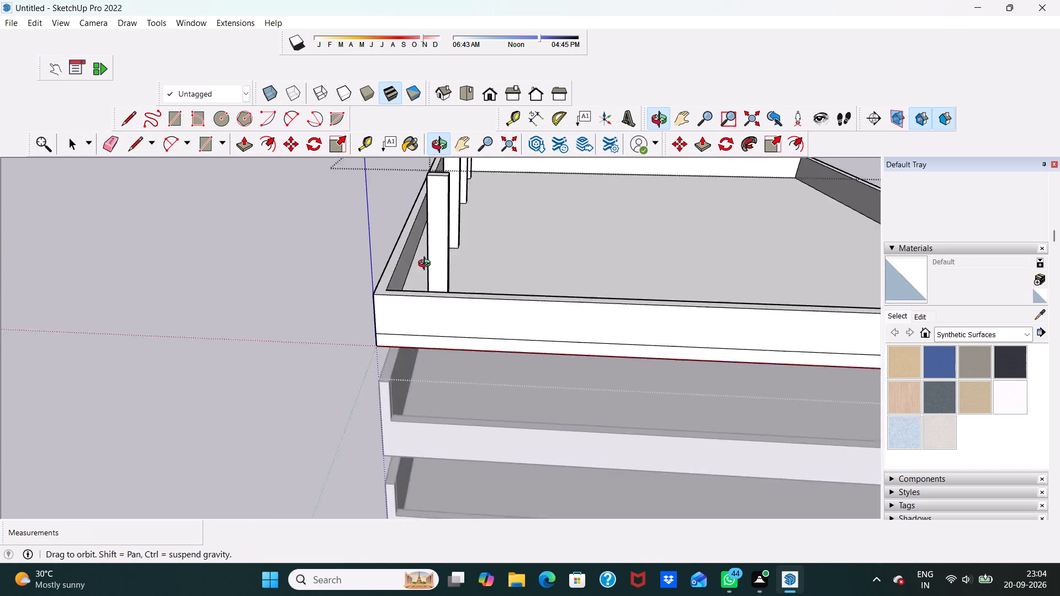
middle_click_drag(427, 265, 409, 312)
scroll(413, 308, "up", 5)
middle_click_drag(420, 328, 442, 147)
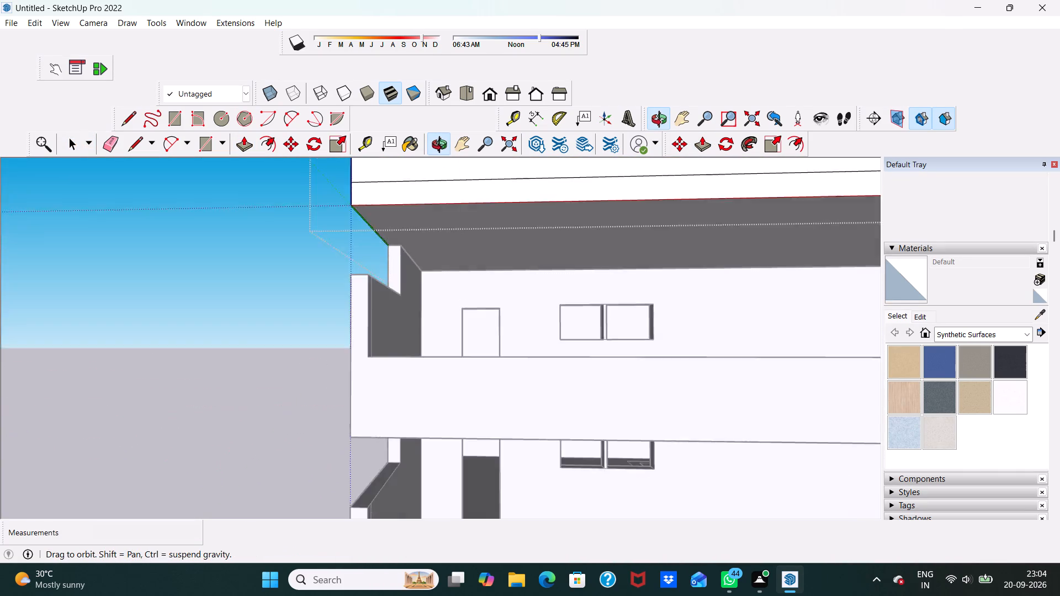
middle_click_drag(442, 147, 443, 160)
scroll(443, 162, "up", 2)
scroll(432, 200, "down", 5)
middle_click_drag(433, 249, 438, 262)
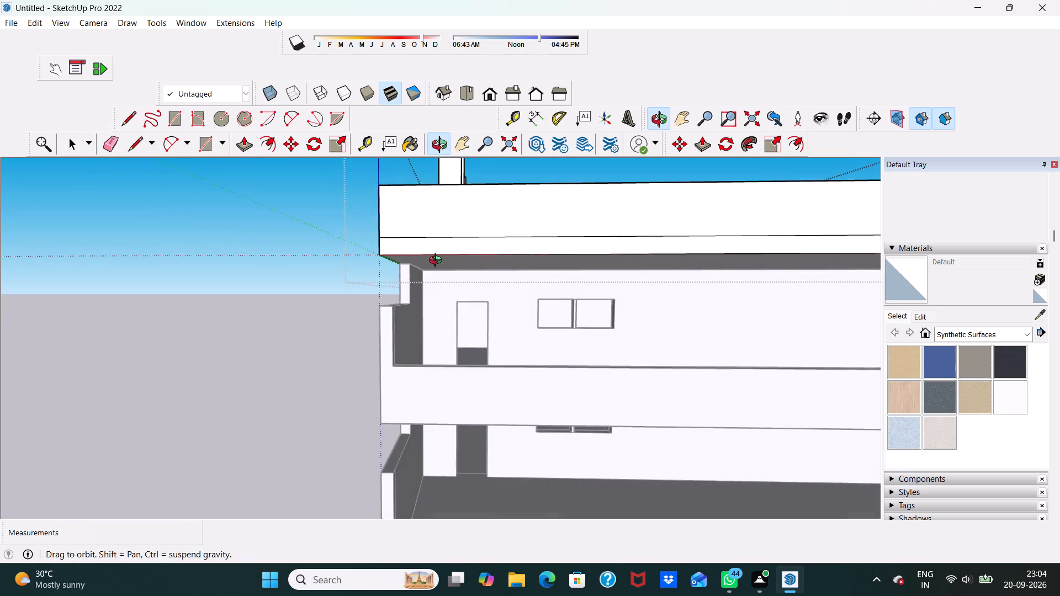
middle_click_drag(438, 262, 438, 262)
scroll(437, 262, "up", 1)
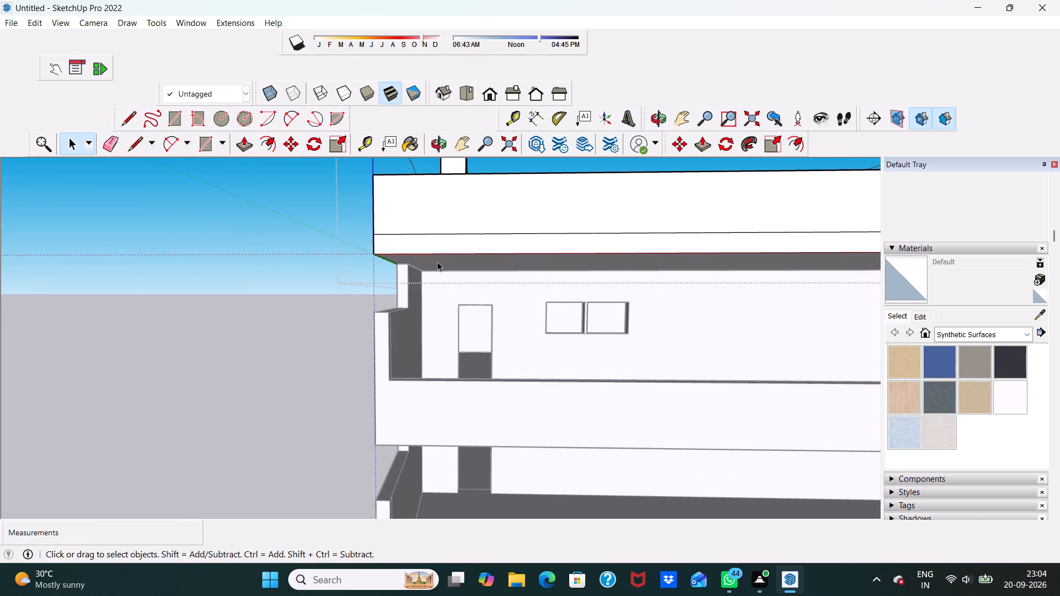
scroll(485, 169, "down", 4)
middle_click_drag(511, 230, 315, 271)
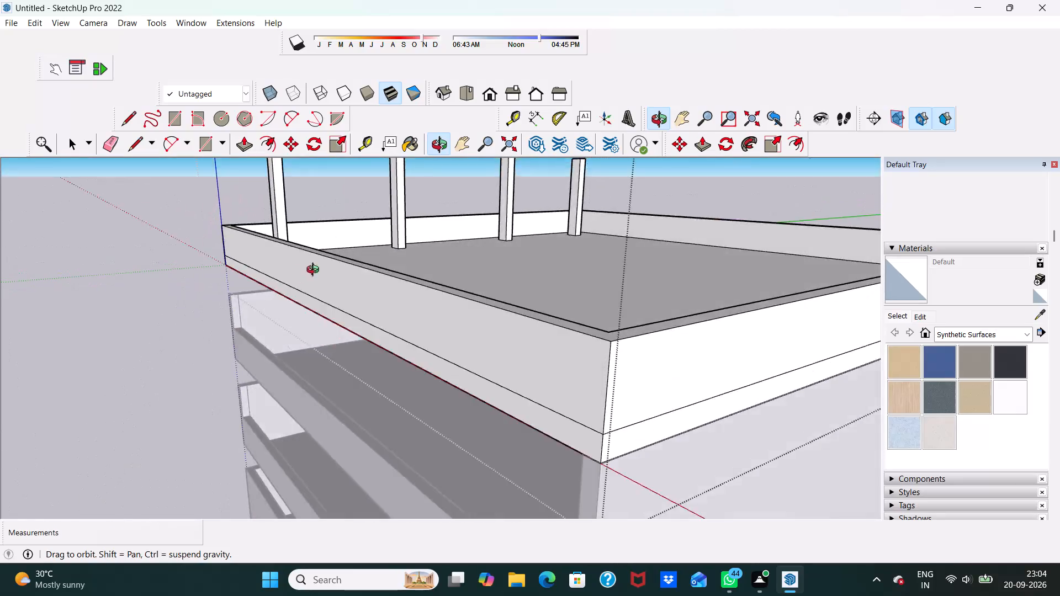
middle_click_drag(315, 271, 390, 264)
scroll(399, 254, "down", 1)
scroll(400, 254, "up", 1)
scroll(406, 258, "down", 4)
left_click(153, 240)
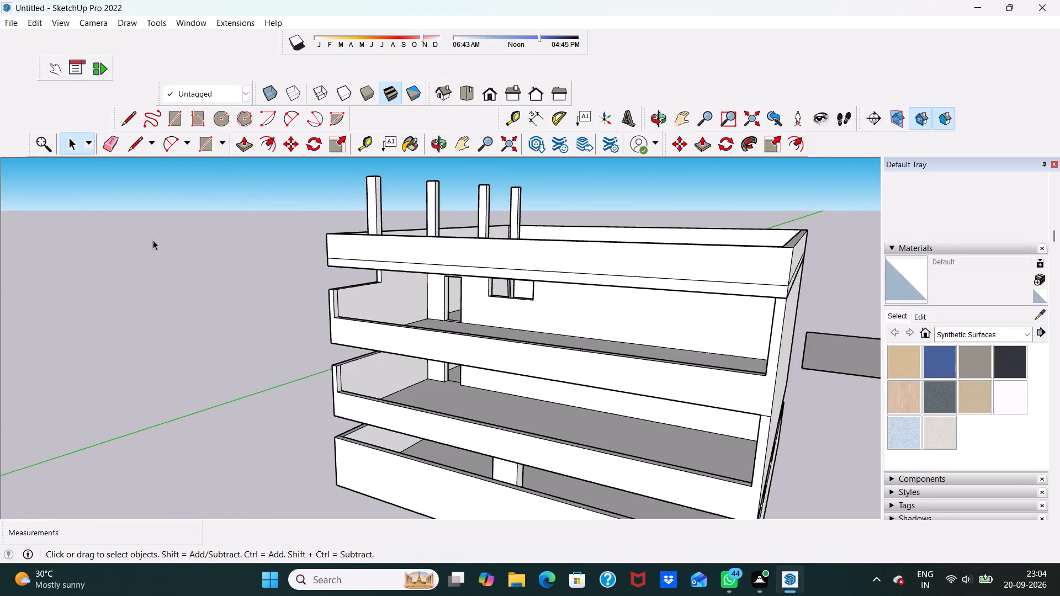
scroll(263, 266, "down", 1)
middle_click_drag(267, 270, 385, 285)
scroll(440, 237, "down", 5)
middle_click_drag(444, 242, 457, 329)
scroll(456, 319, "down", 4)
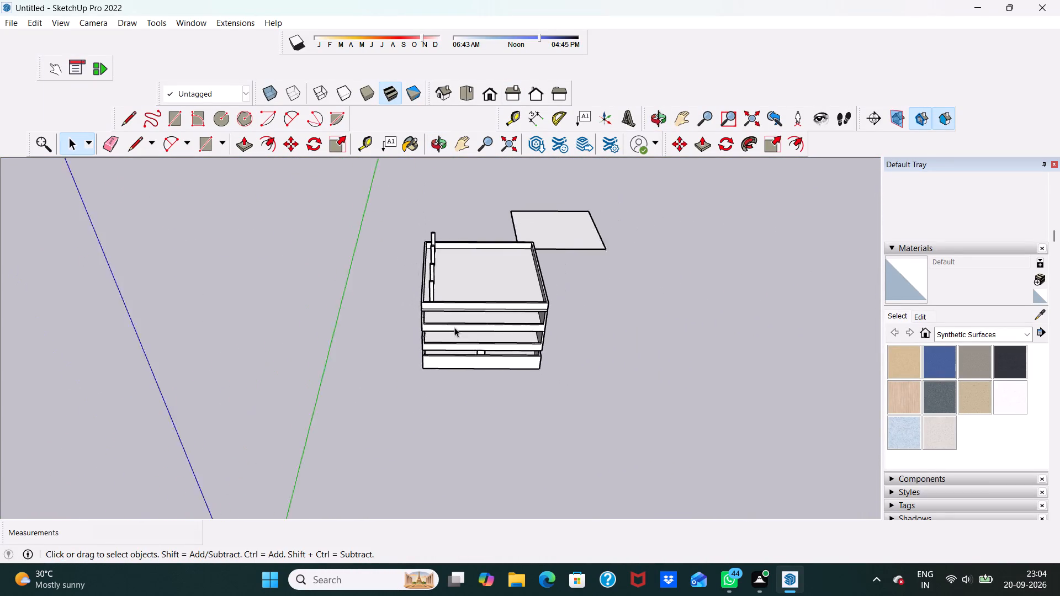
scroll(454, 327, "down", 2)
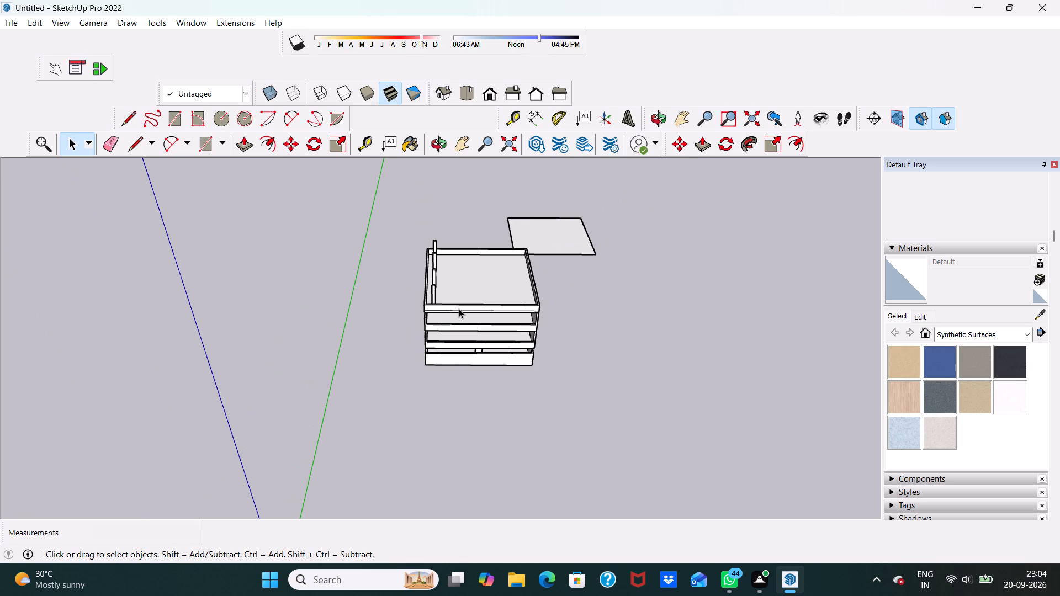
scroll(606, 247, "up", 10)
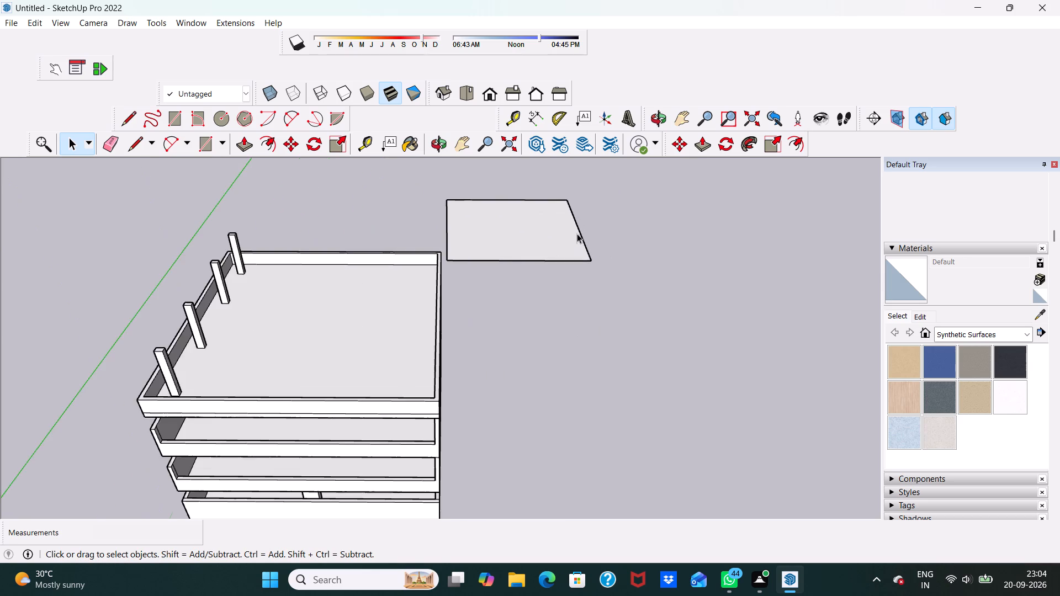
scroll(510, 254, "up", 3)
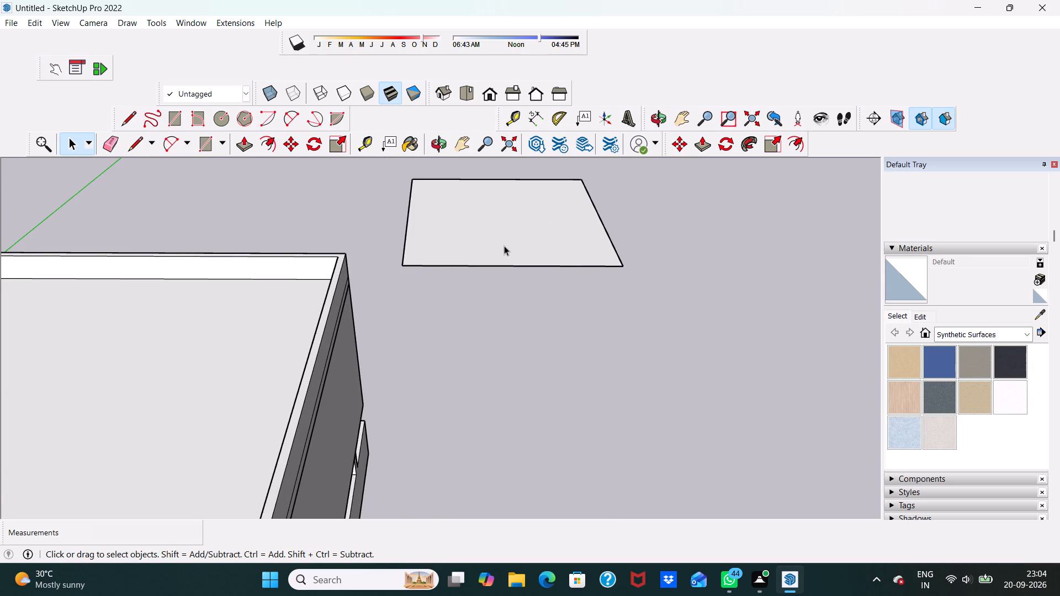
scroll(504, 246, "up", 1)
scroll(504, 246, "down", 5)
Draw a line across the parapet's top from its inner corner, on the open-balcony end of the side opposite the columns.
middle_click_drag(420, 399, 188, 414)
scroll(298, 313, "up", 5)
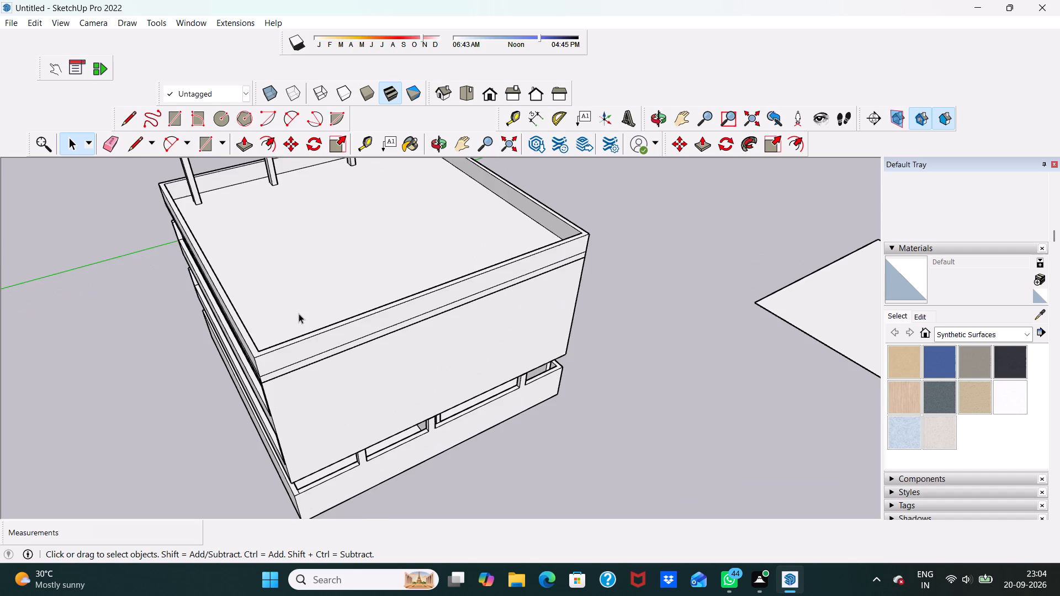
scroll(283, 325, "up", 4)
left_click(136, 137)
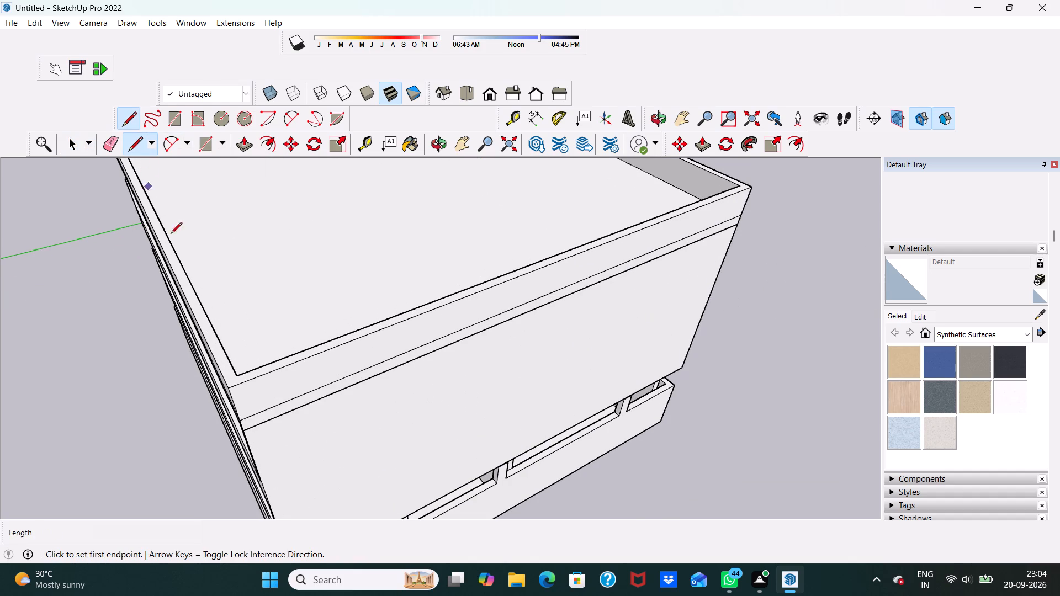
scroll(183, 397, "up", 3)
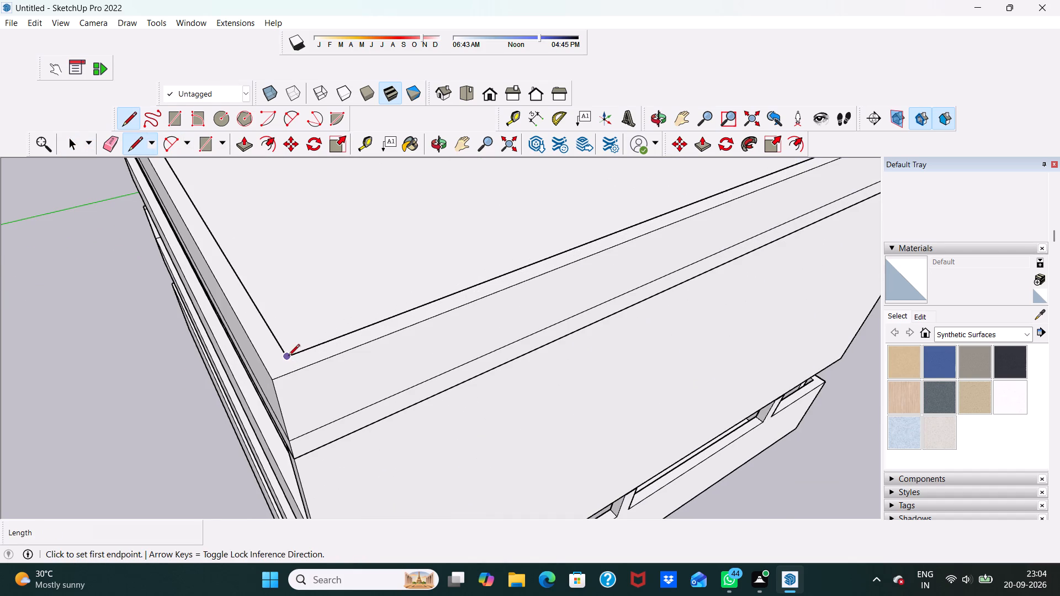
left_click(288, 356)
left_click(292, 374)
scroll(391, 338, "down", 3)
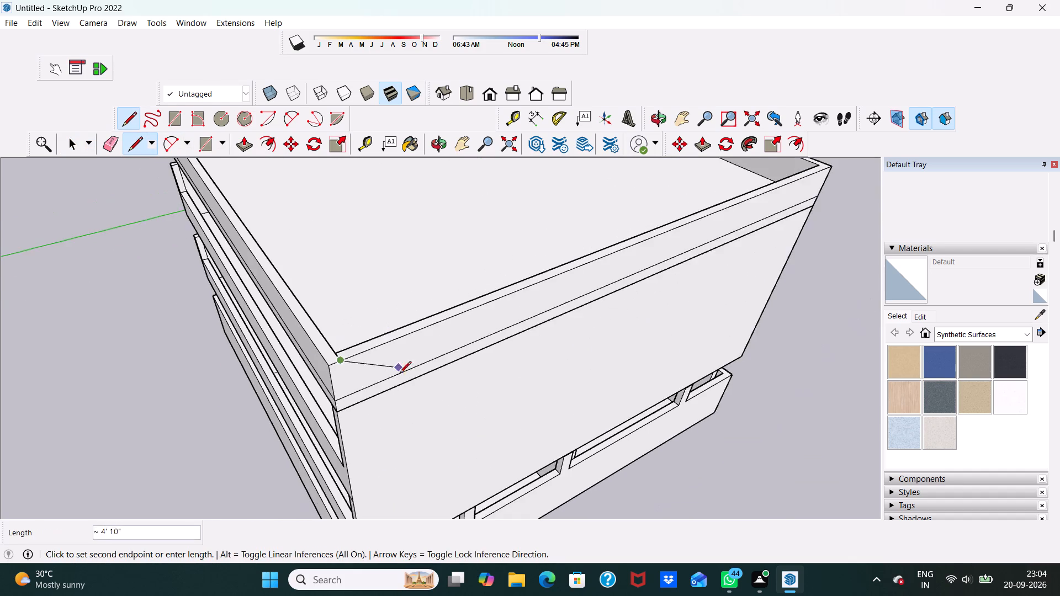
scroll(400, 374, "down", 8)
key("space")
Draw a 9" line across the parapet's top from the inner corner at the other end of that side.
middle_click_drag(688, 218, 693, 220)
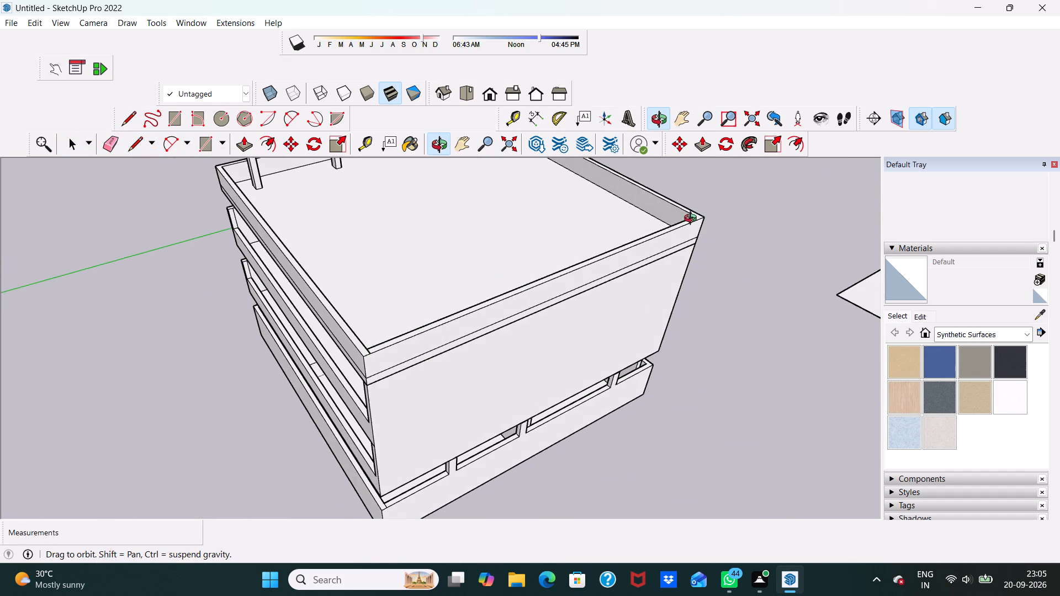
middle_click_drag(693, 220, 423, 301)
left_click(136, 141)
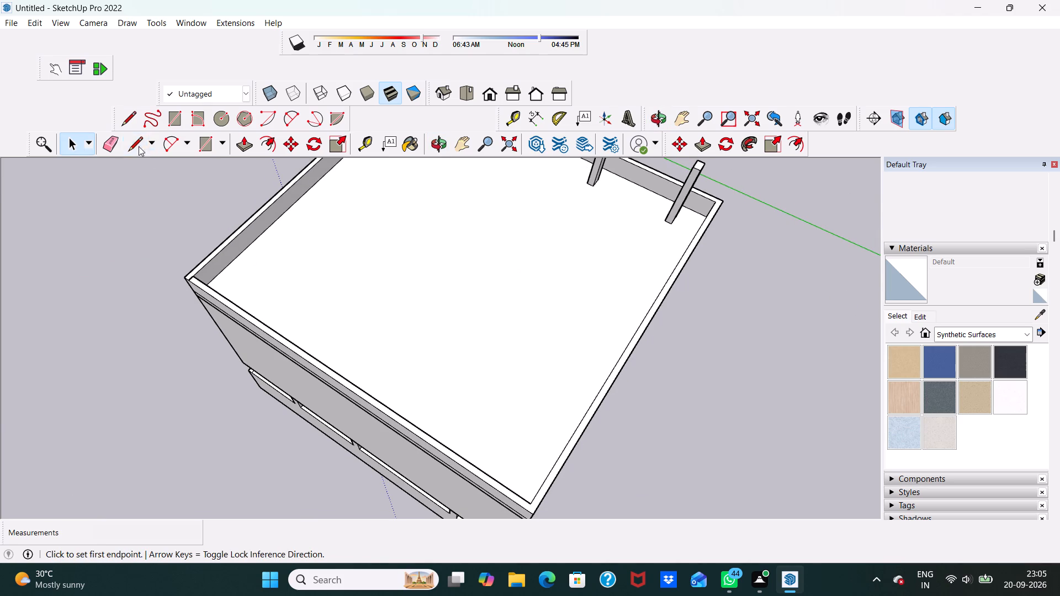
scroll(393, 595, "up", 4)
middle_click_drag(457, 519, 547, 476)
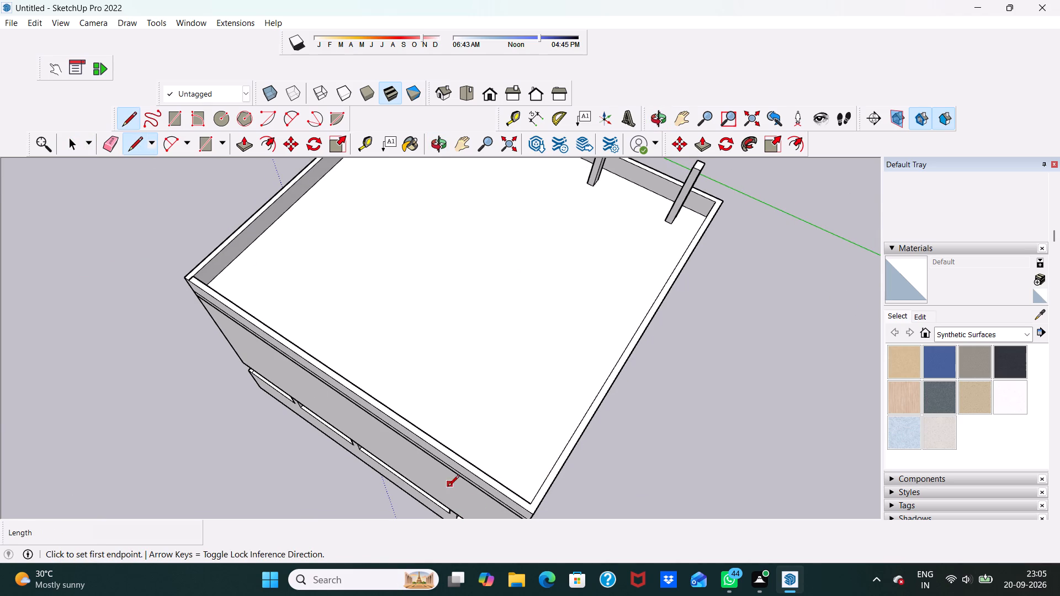
middle_click_drag(451, 488, 524, 424)
scroll(606, 379, "up", 6)
scroll(648, 350, "up", 5)
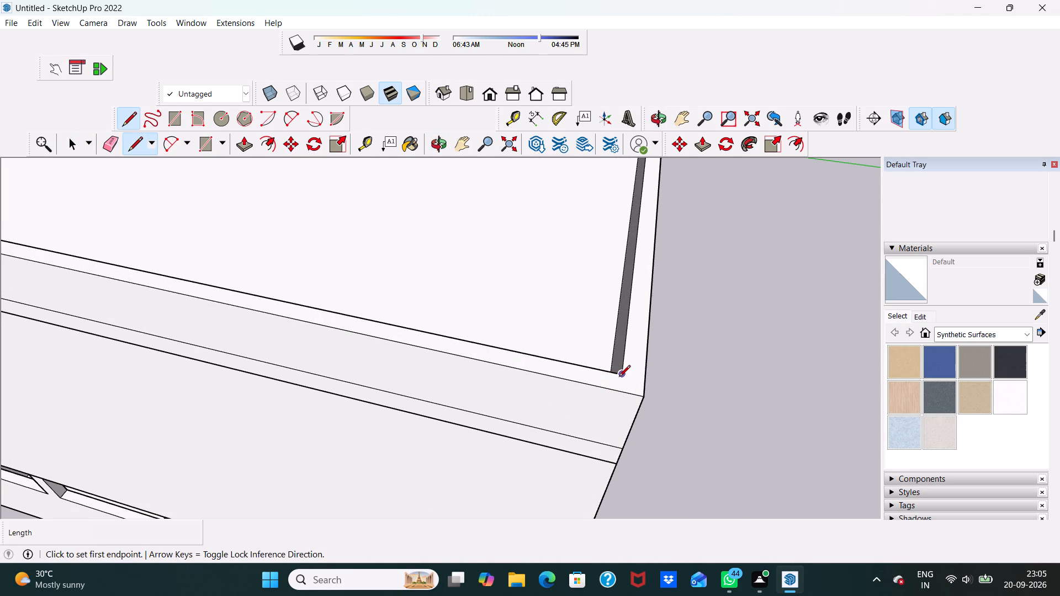
left_click(619, 375)
left_click(617, 390)
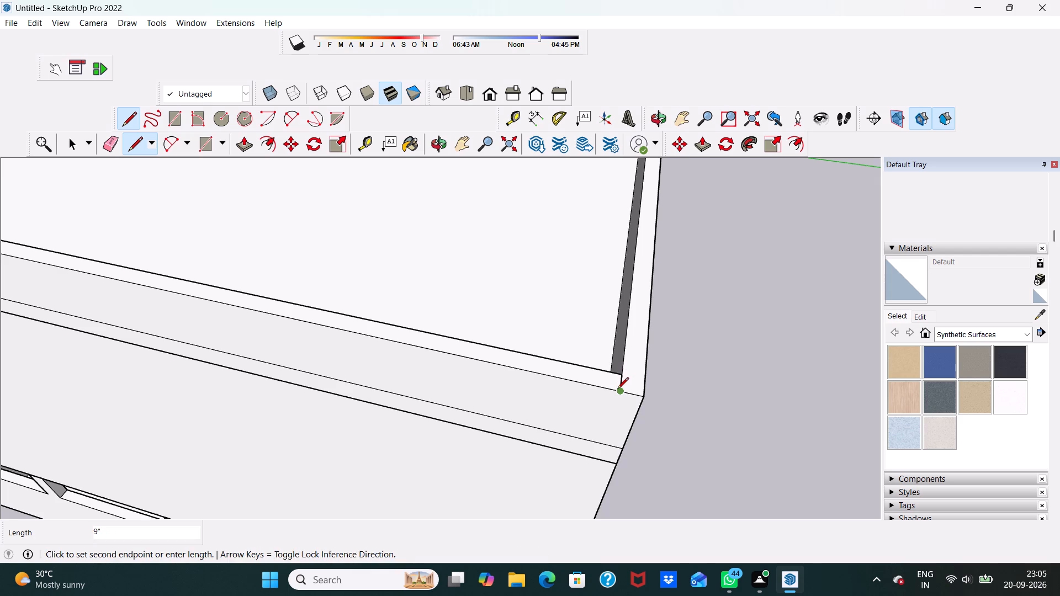
scroll(621, 388, "down", 5)
key("space")
Open the roof slab and parapet group for editing.
scroll(442, 388, "up", 4)
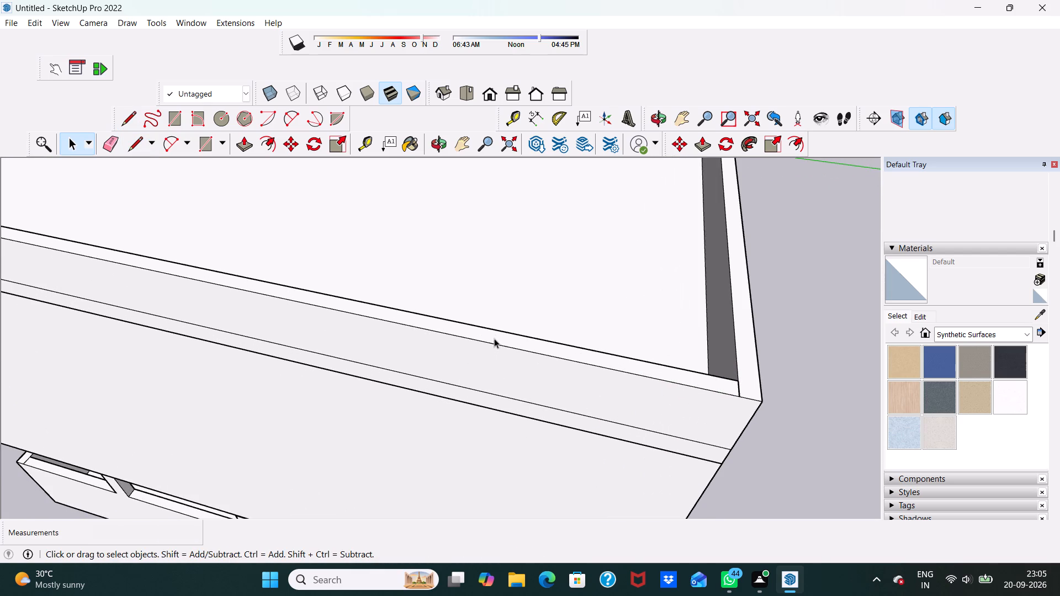
left_click(495, 337)
left_click(569, 333)
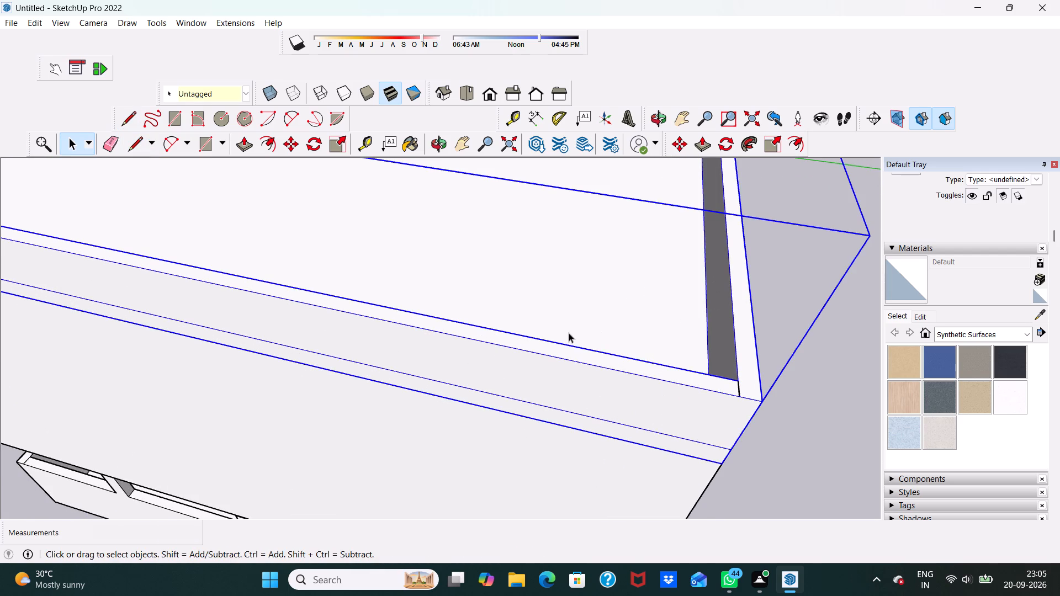
scroll(496, 353, "up", 6)
double_click(468, 323)
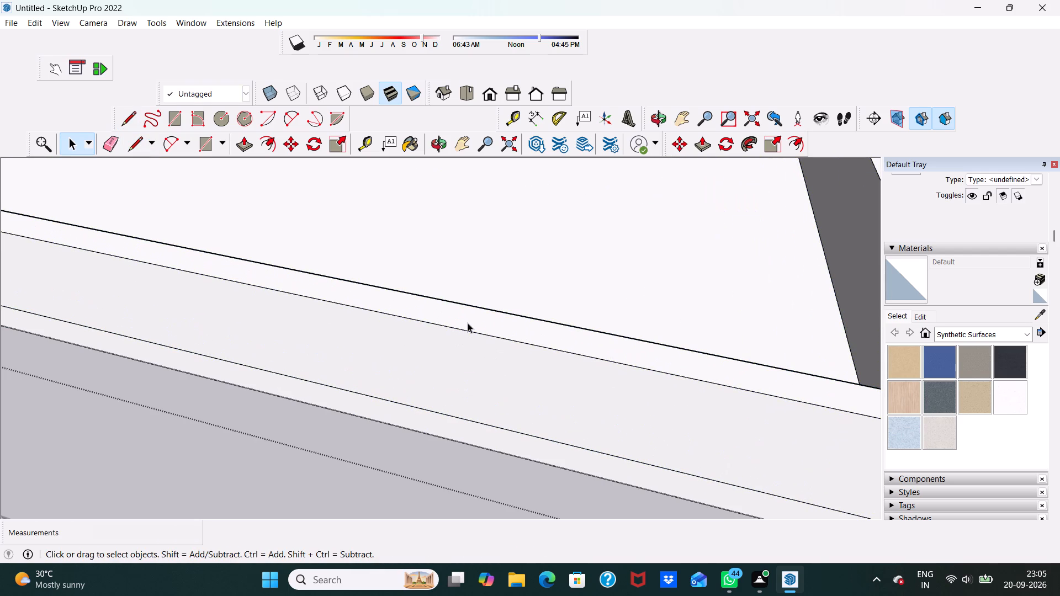
Push/pull the parapet's top face up by 7'.
double_click(468, 321)
scroll(451, 301, "down", 5)
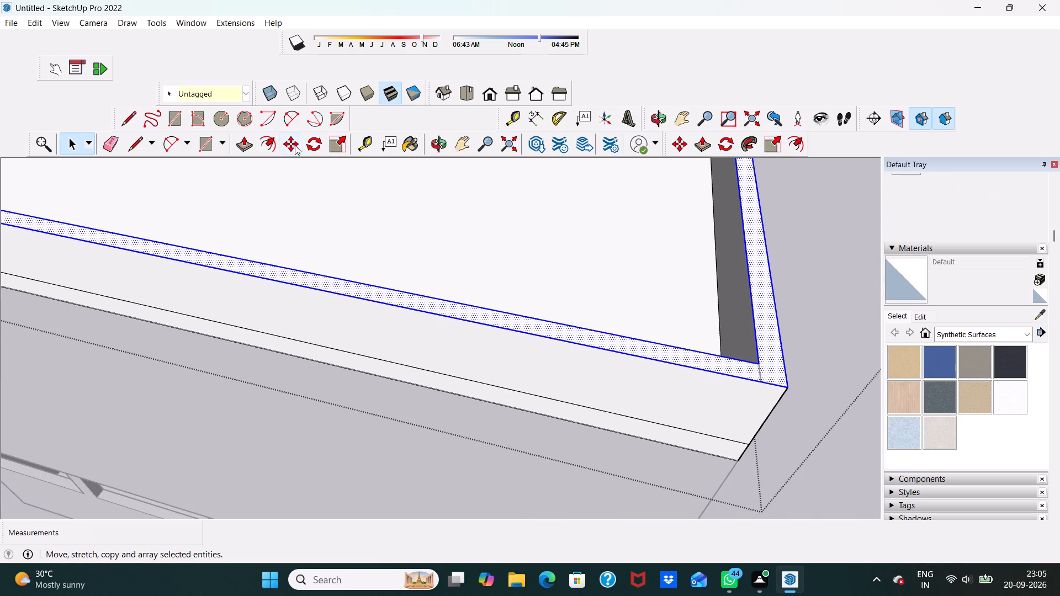
left_click(241, 139)
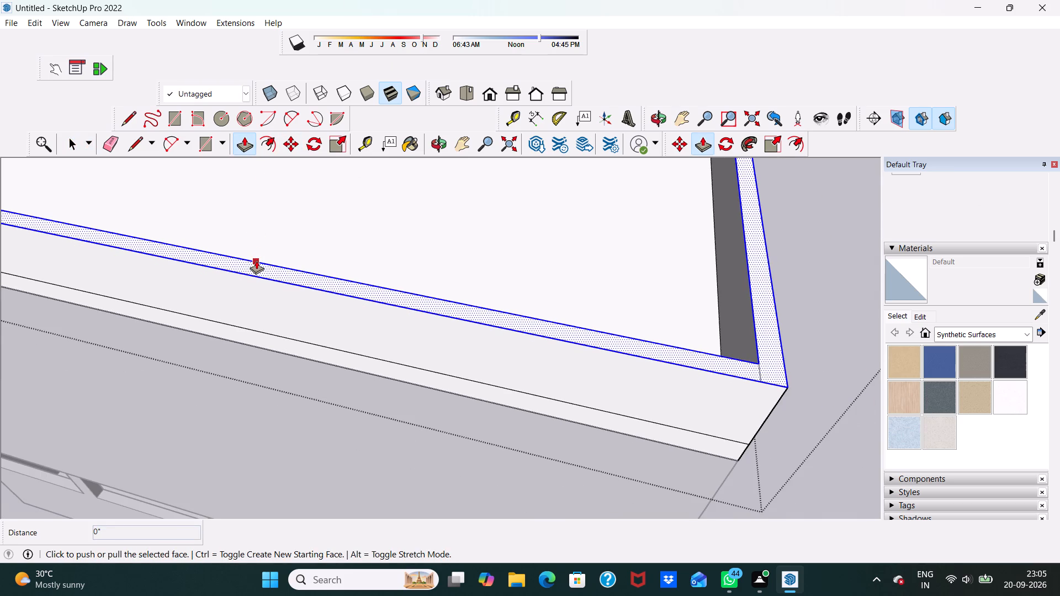
left_click(256, 260)
scroll(259, 217, "down", 6)
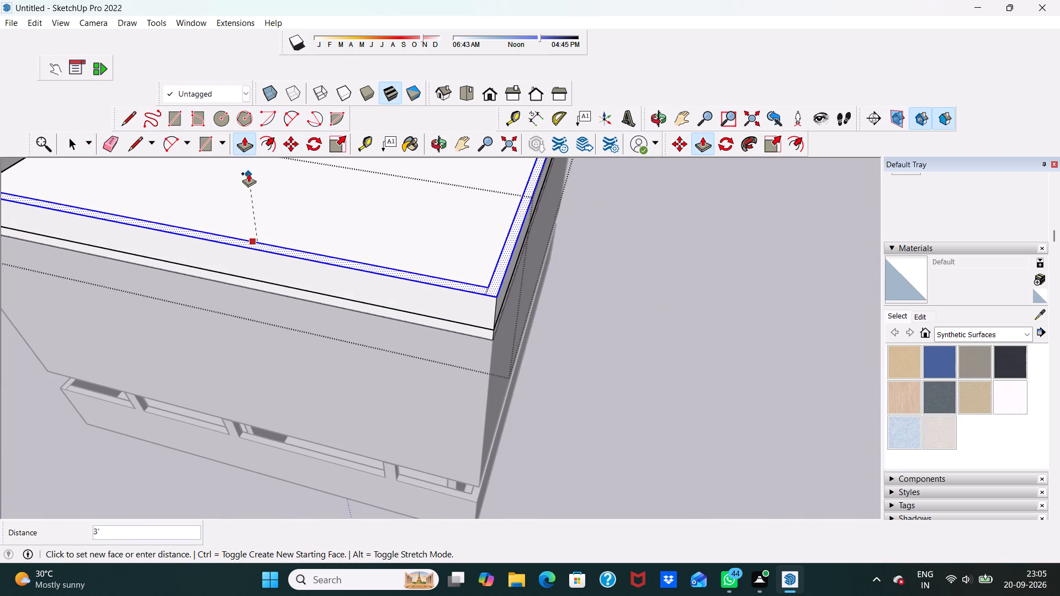
scroll(269, 214, "down", 9)
scroll(273, 190, "up", 1)
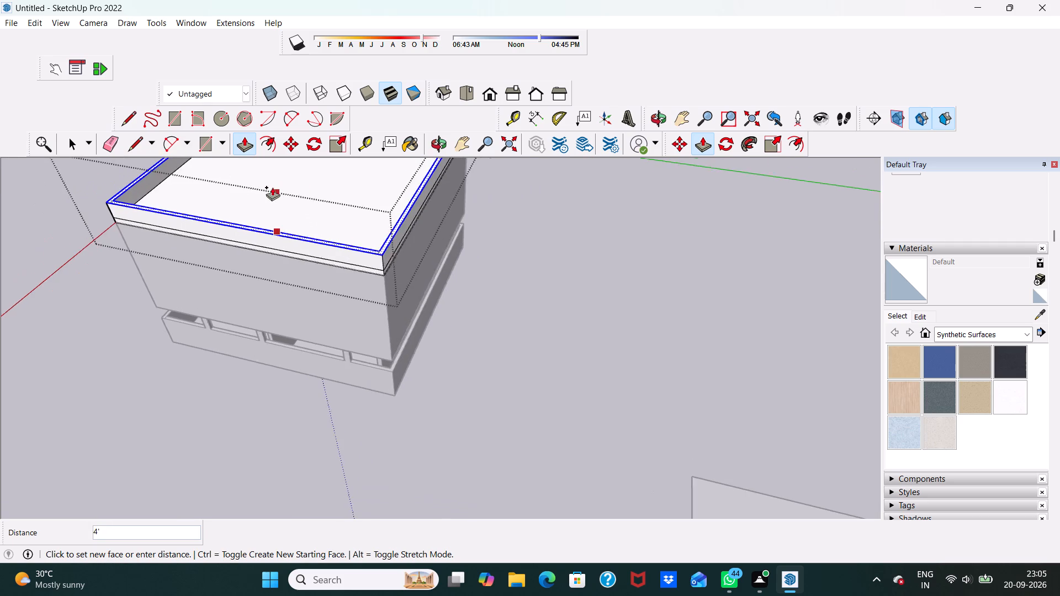
scroll(272, 187, "up", 2)
scroll(242, 175, "down", 9)
middle_click_drag(217, 233, 307, 279)
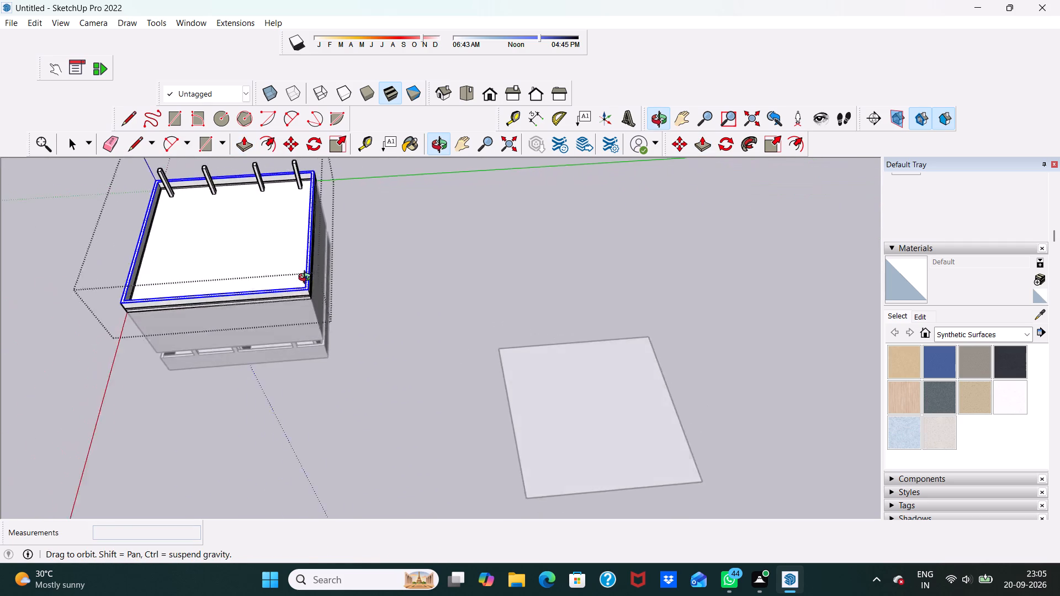
middle_click_drag(307, 279, 278, 300)
scroll(211, 295, "up", 6)
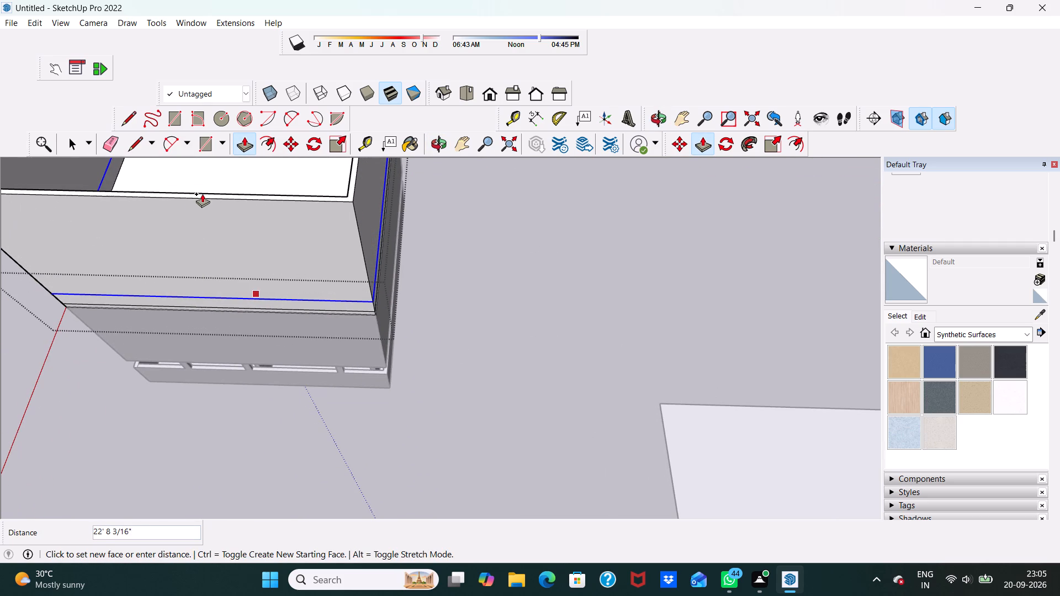
type("7'")
key("Return")
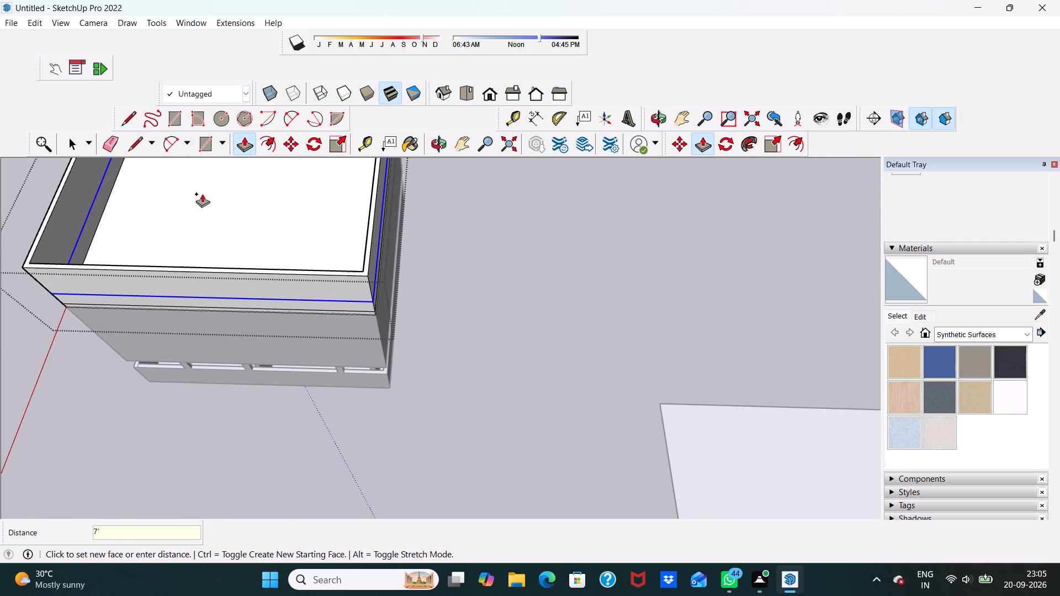
Leave the roof group and examine the raised parapet around the building.
scroll(5, 385, "down", 1)
middle_click_drag(0, 410, 389, 247)
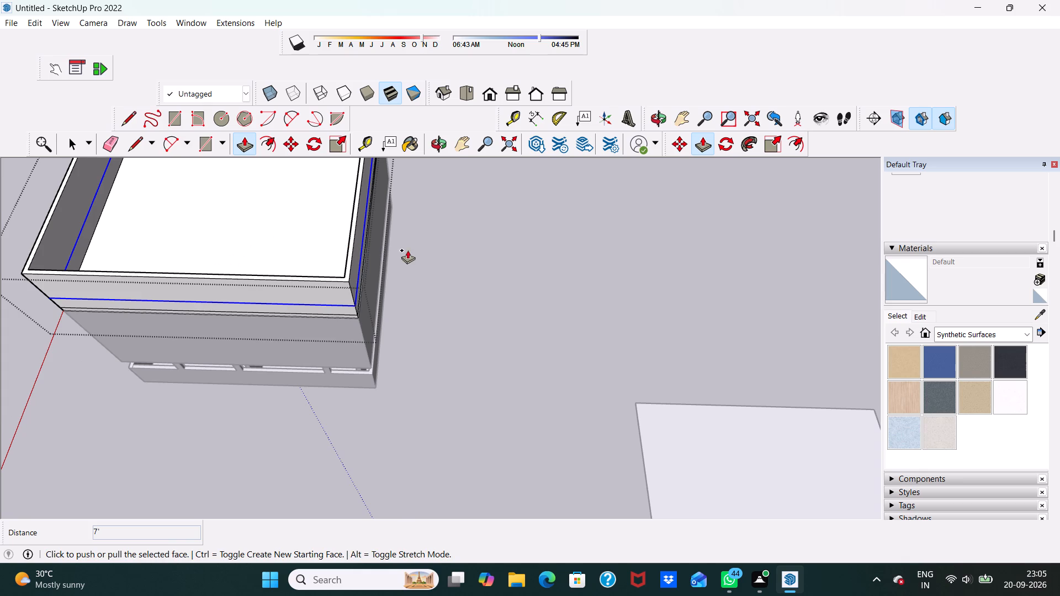
key("space")
left_click(446, 273)
middle_click_drag(180, 322, 553, 168)
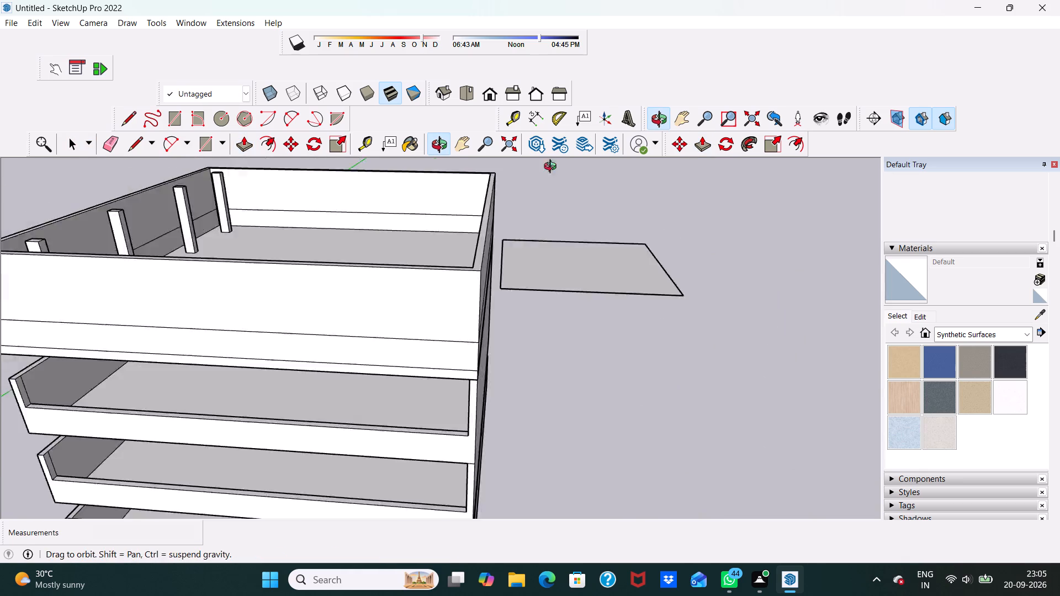
middle_click_drag(553, 168, 596, 143)
scroll(596, 143, "up", 1)
scroll(553, 172, "down", 2)
middle_click_drag(551, 175, 461, 329)
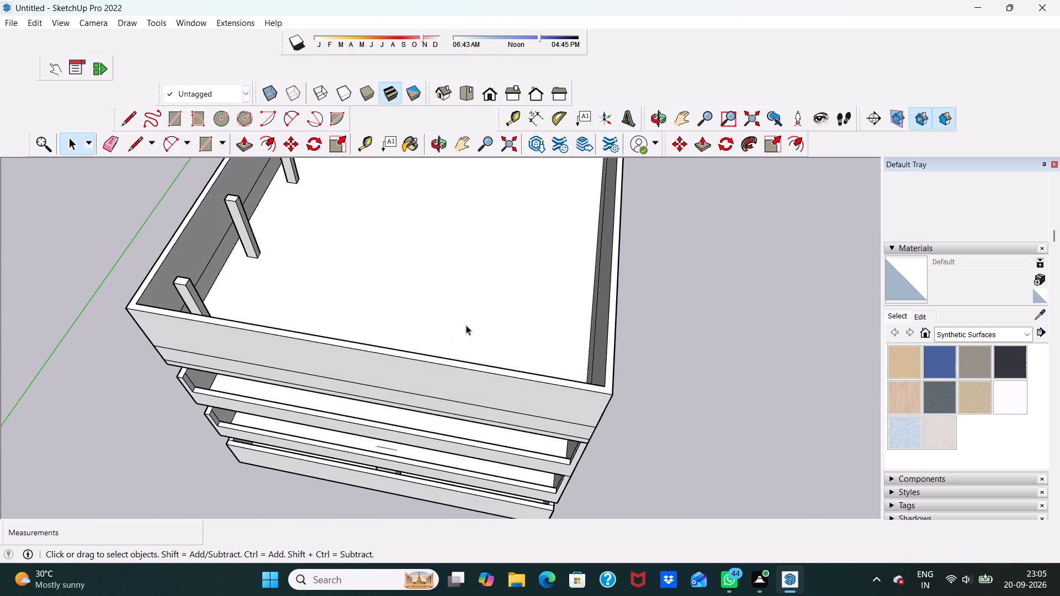
scroll(473, 328, "up", 5)
scroll(537, 333, "down", 3)
Undo leaving the roof group and the 7' raise of the parapet.
key("ctrl+z")
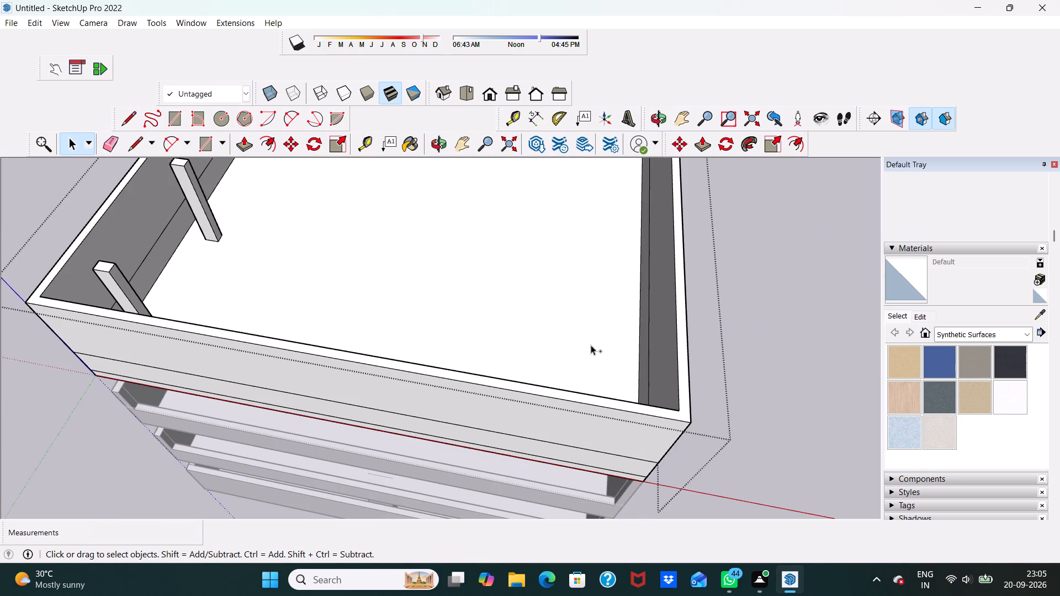
key("ctrl+z")
key("ctrl+z")
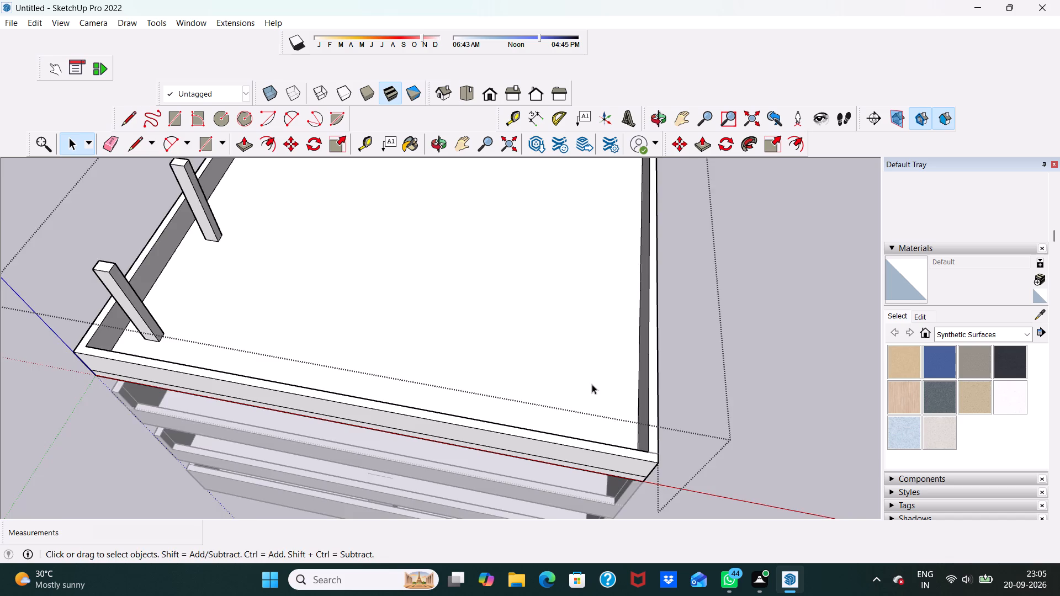
Undo the dividing lines drawn across the parapet's top at the corners of the side opposite the columns.
scroll(616, 430, "down", 1)
middle_click_drag(617, 432, 533, 360)
scroll(533, 360, "up", 5)
middle_click_drag(536, 387, 441, 405)
scroll(441, 405, "up", 4)
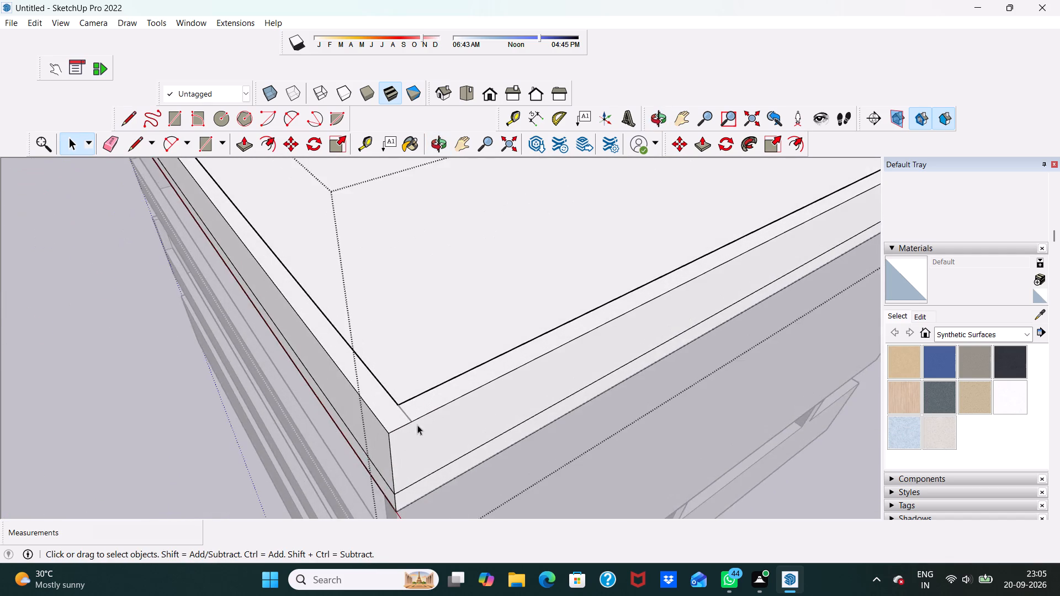
scroll(396, 435, "up", 17)
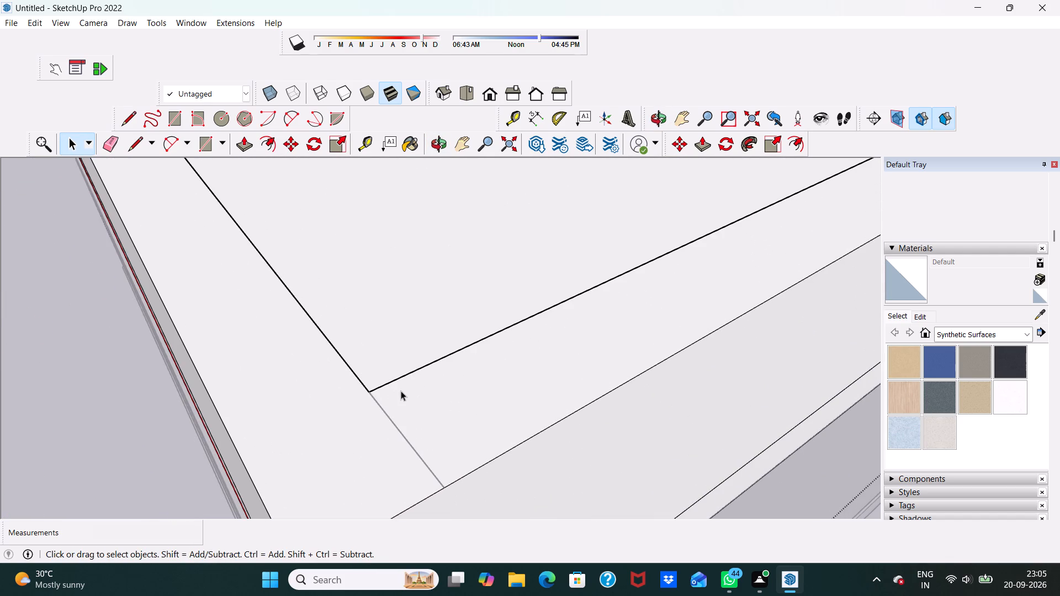
key("ctrl+z")
left_click(401, 397)
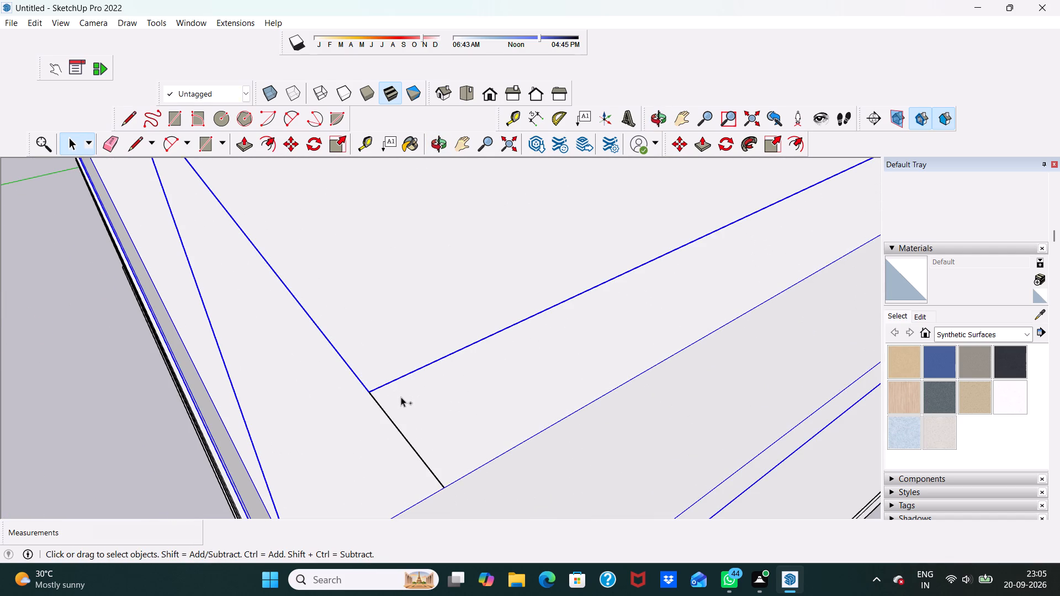
key("ctrl+z")
key("ctrl+z")
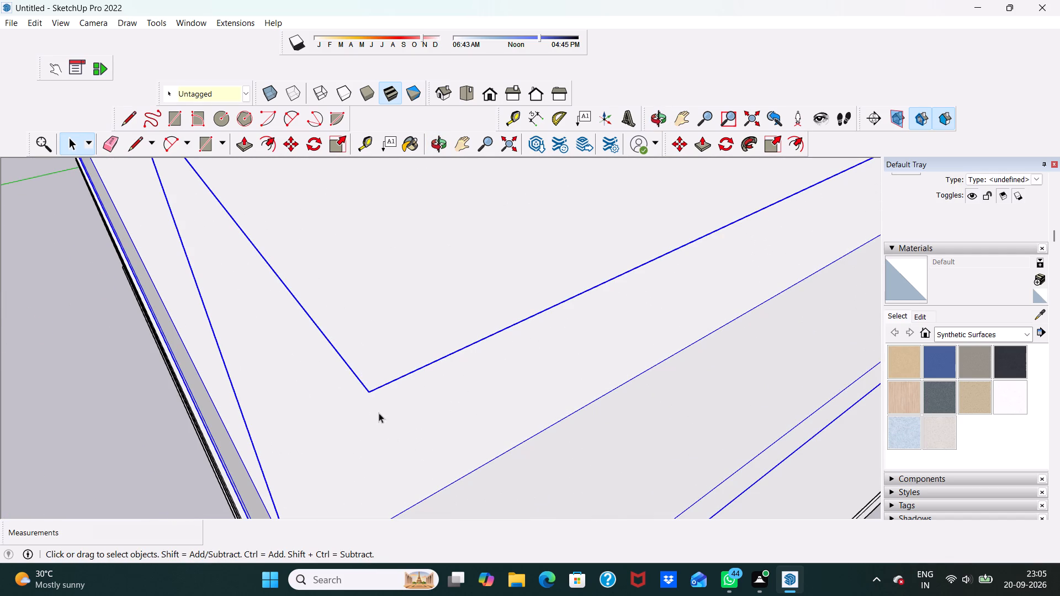
Draw a line across the parapet's top from the inner corner to the outer edge, at the open-balcony end of the side opposite the columns.
scroll(374, 407, "down", 4)
scroll(311, 265, "down", 5)
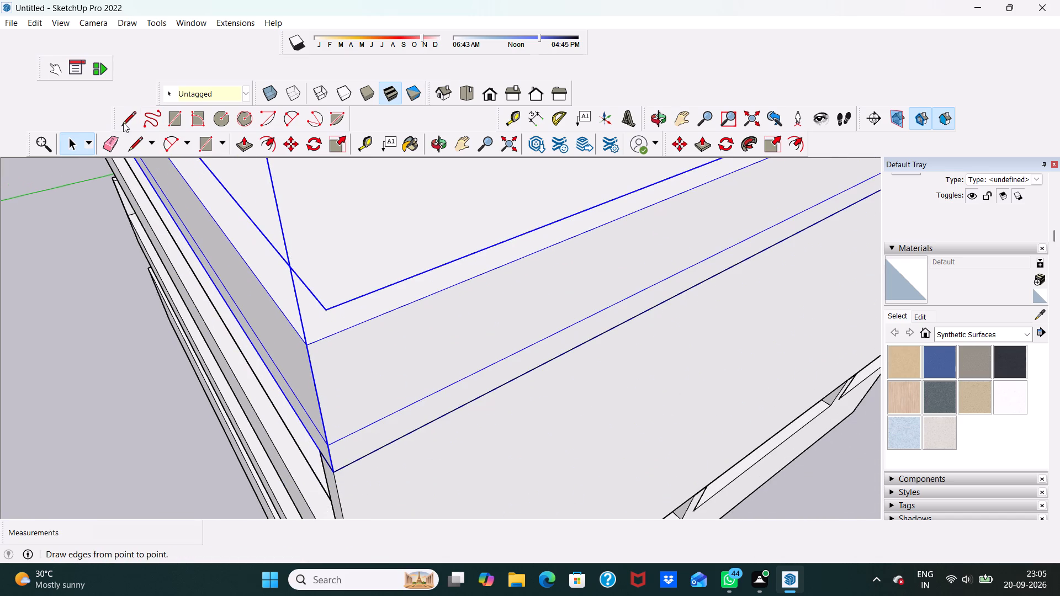
left_click(123, 121)
middle_click_drag(289, 283, 485, 308)
scroll(554, 343, "up", 5)
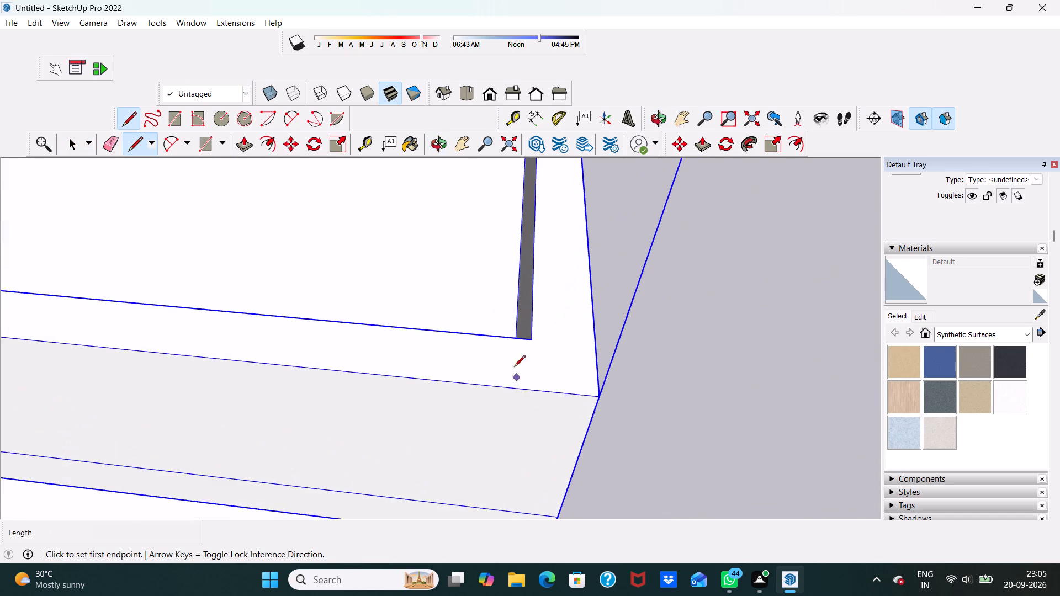
left_click(530, 340)
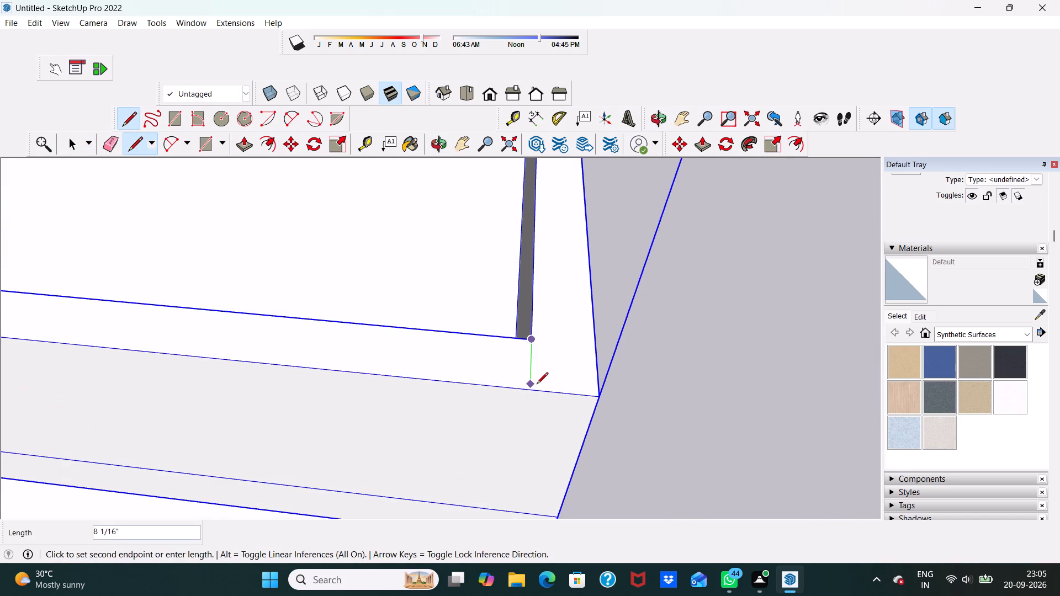
left_click(536, 386)
scroll(533, 370, "down", 4)
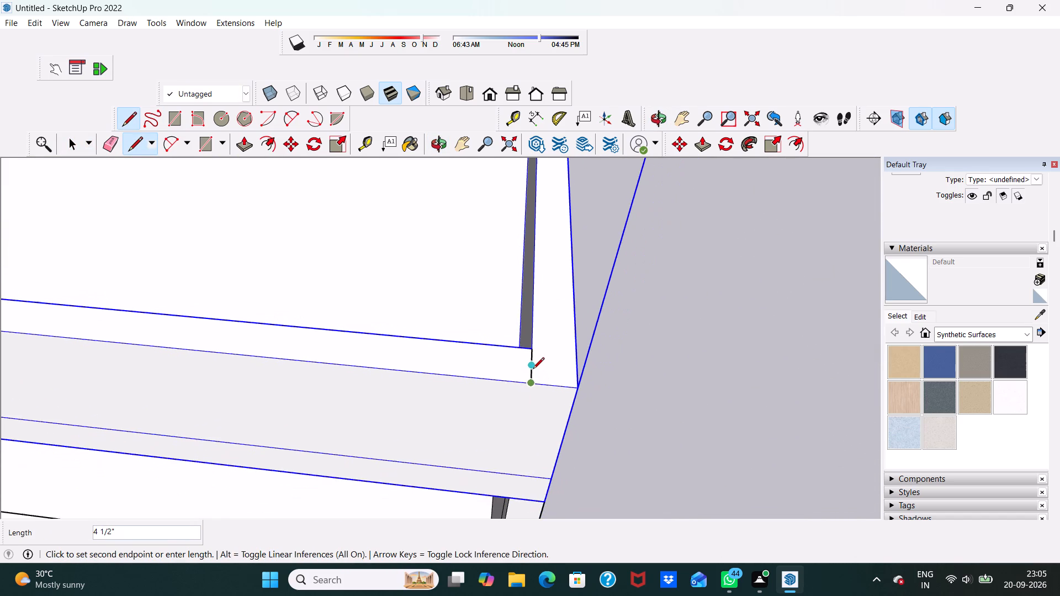
middle_click_drag(533, 370, 522, 328)
scroll(522, 329, "down", 1)
scroll(521, 329, "up", 1)
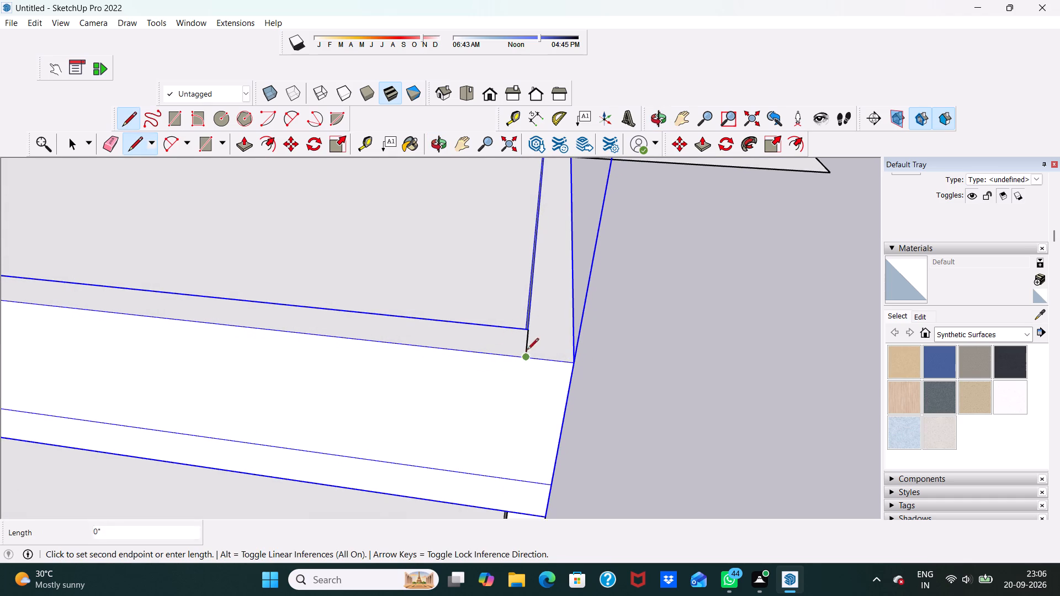
key("space")
Draw a 9" line across the parapet's top from the inner corner to the outer edge, at the other end of that side.
middle_click_drag(552, 356, 482, 376)
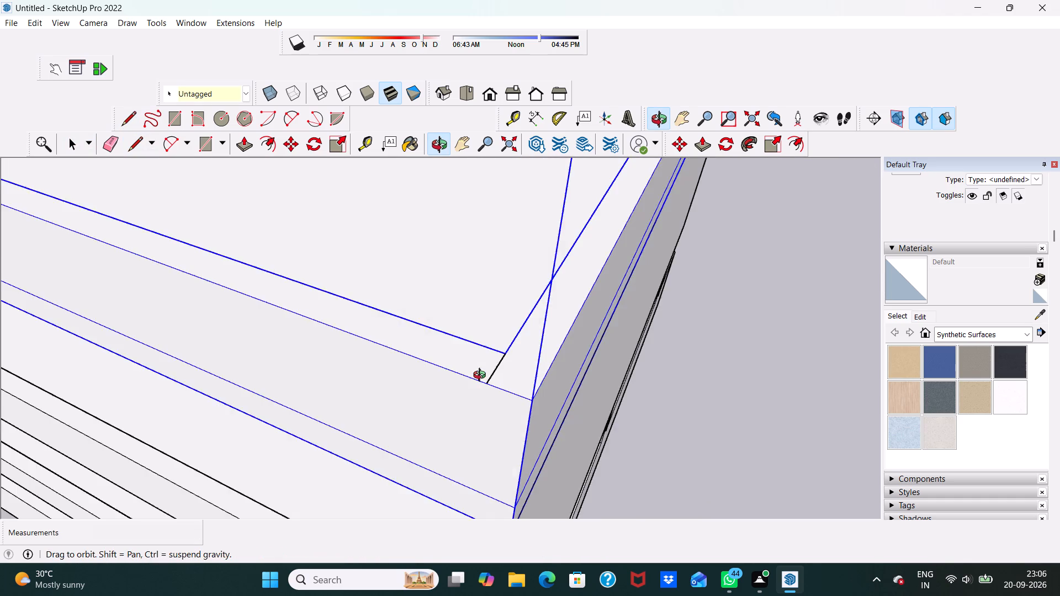
middle_click_drag(482, 376, 267, 421)
scroll(475, 381, "up", 5)
scroll(348, 366, "down", 16)
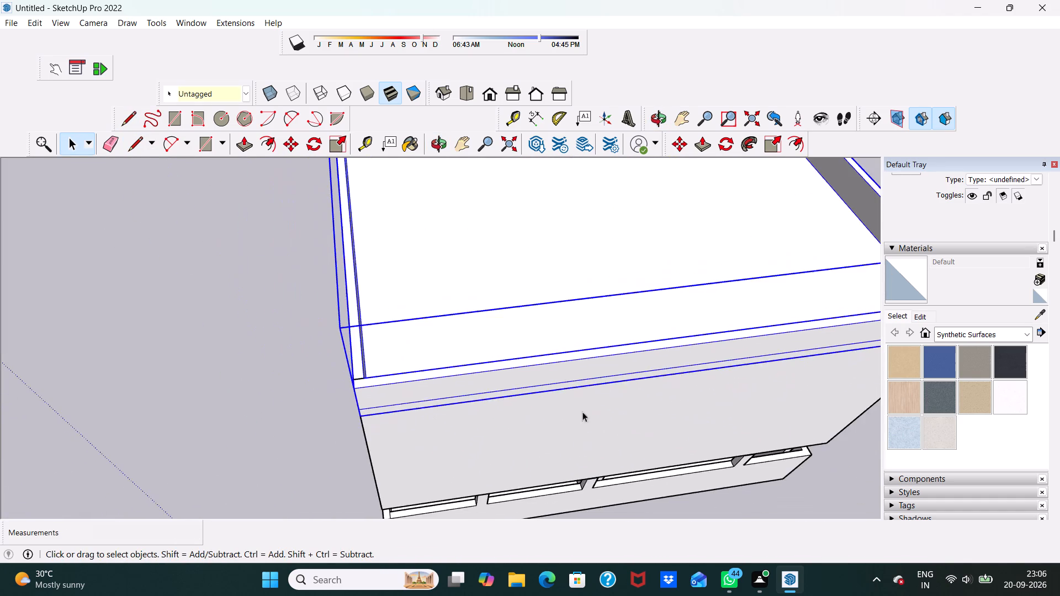
scroll(767, 349, "up", 6)
scroll(658, 359, "down", 12)
scroll(734, 354, "up", 6)
middle_click_drag(742, 359, 570, 385)
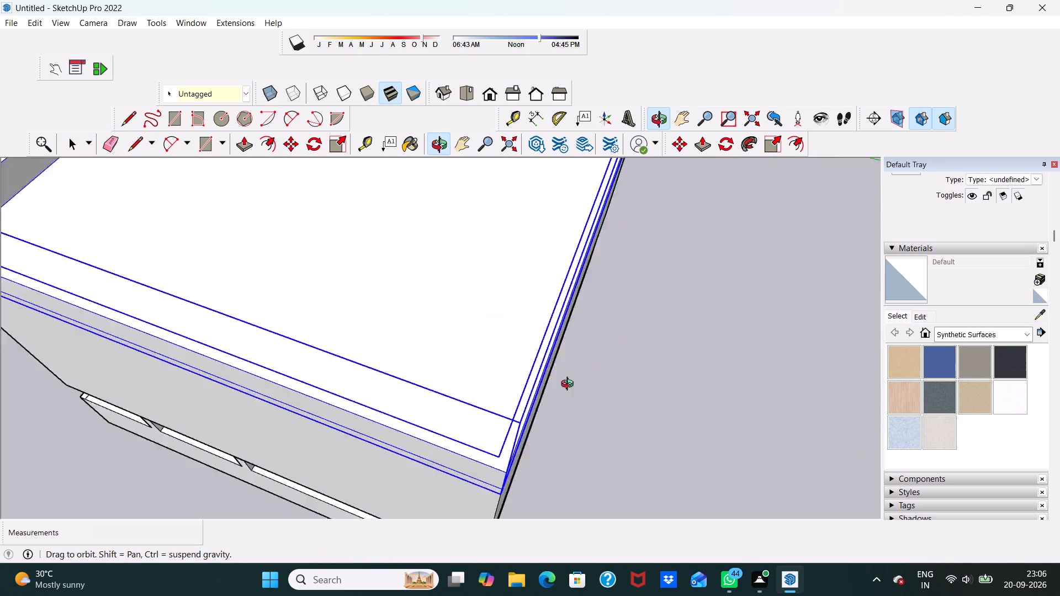
middle_click_drag(570, 385, 415, 391)
scroll(224, 411, "up", 5)
scroll(154, 390, "up", 4)
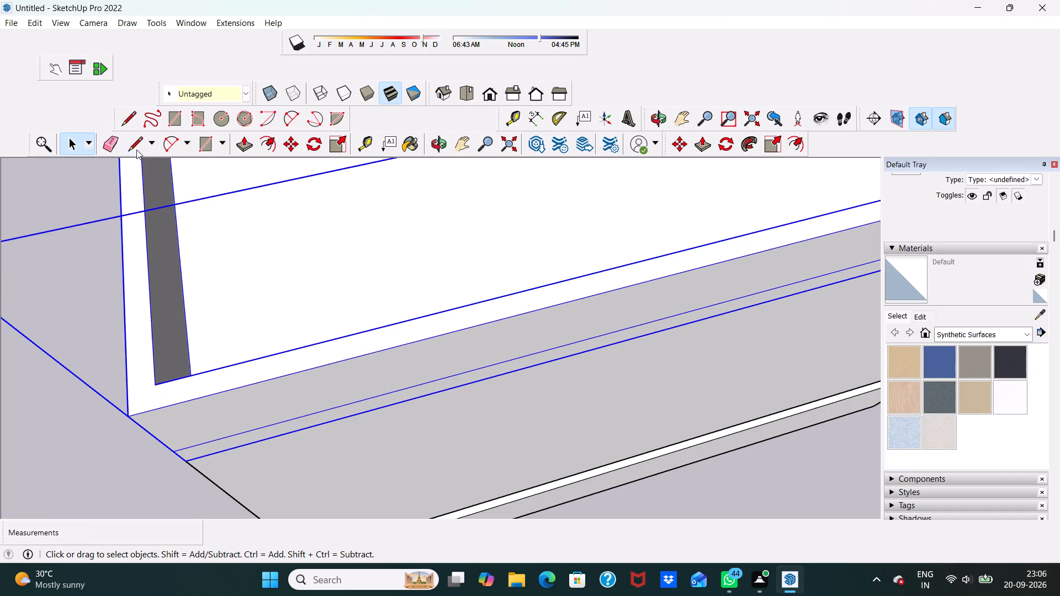
left_click(135, 140)
scroll(108, 388, "up", 4)
scroll(70, 411, "down", 5)
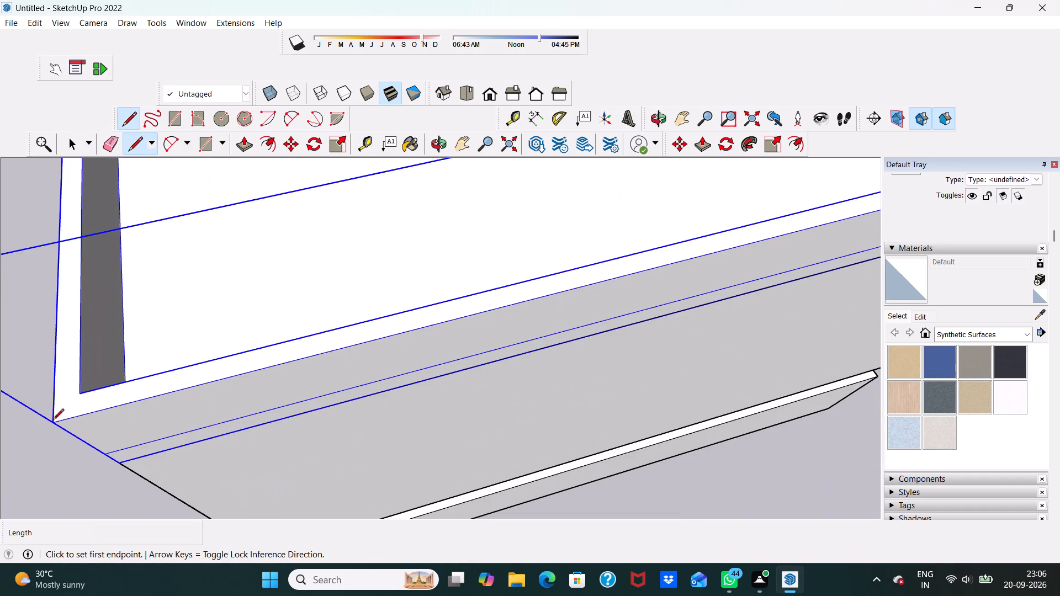
left_click(81, 393)
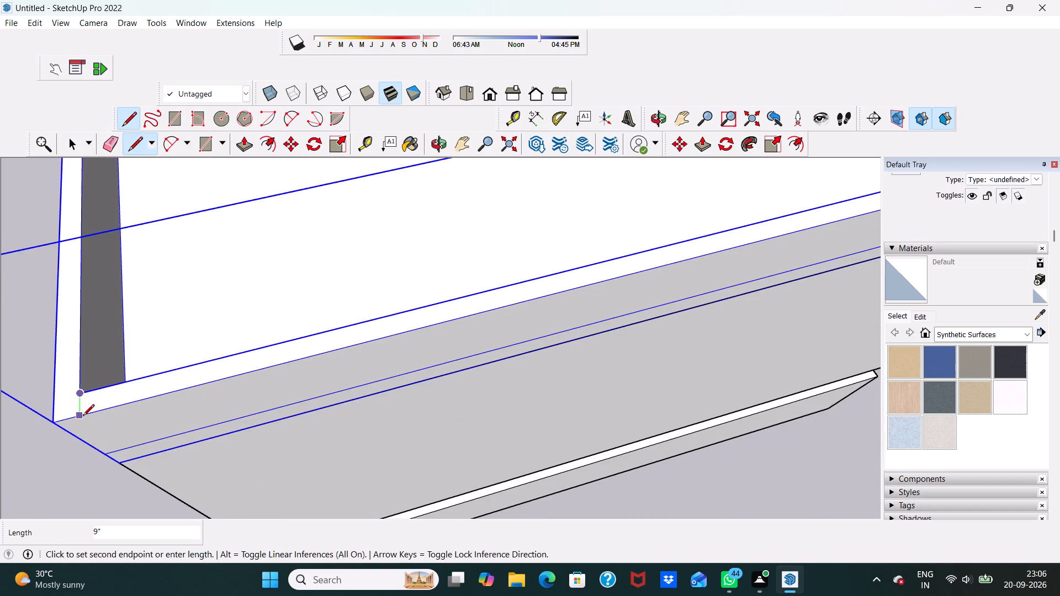
left_click(83, 417)
scroll(141, 379, "down", 3)
key("space")
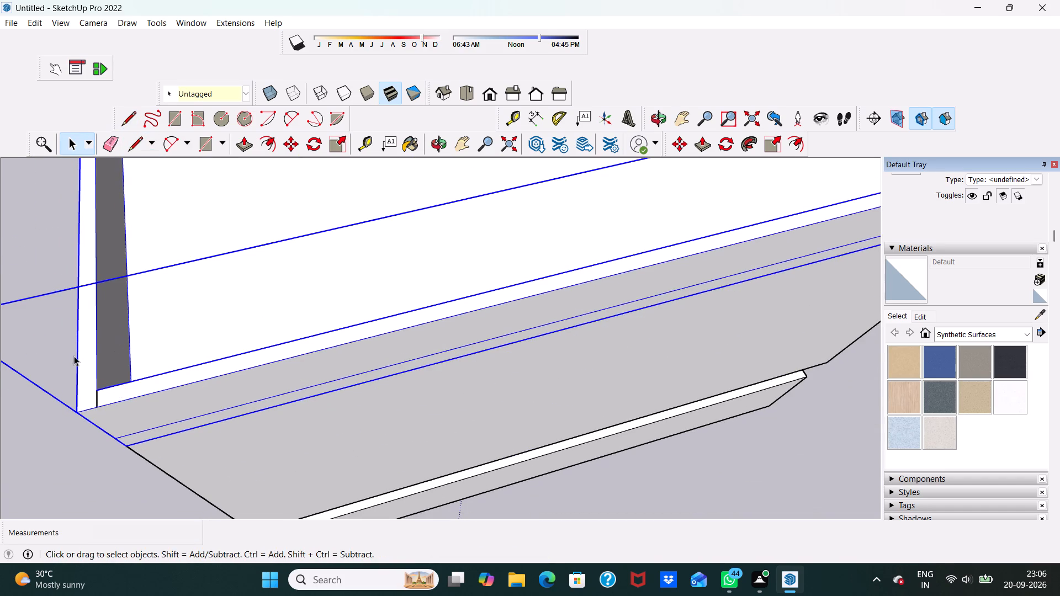
Open the roof slab and parapet group for editing and select the parapet's top face.
left_click(83, 352)
triple_click(84, 352)
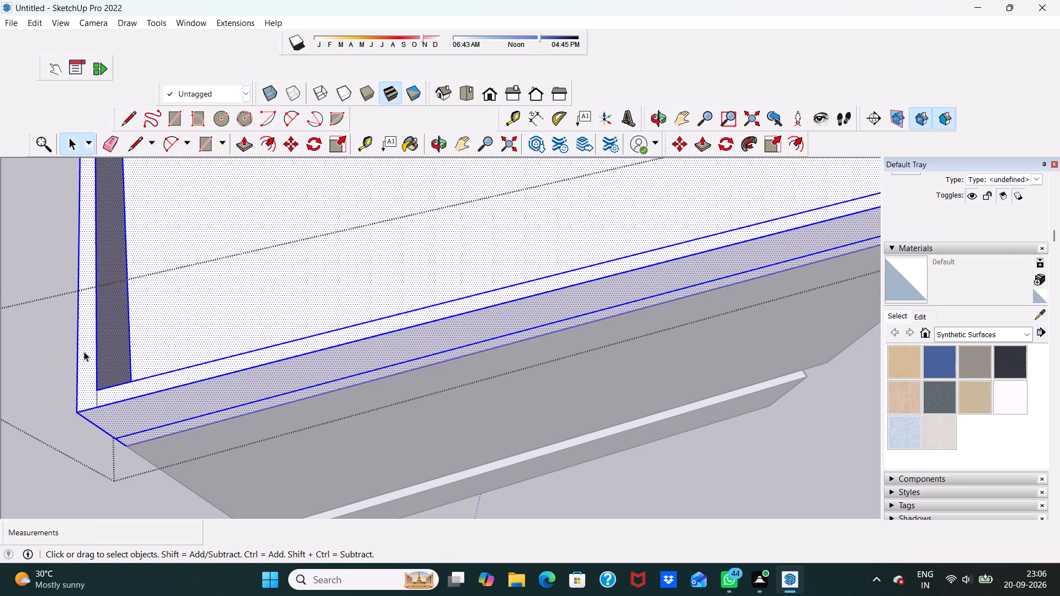
double_click(84, 352)
double_click(84, 352)
scroll(69, 349, "up", 3)
left_click(28, 350)
scroll(97, 350, "up", 5)
left_click(85, 363)
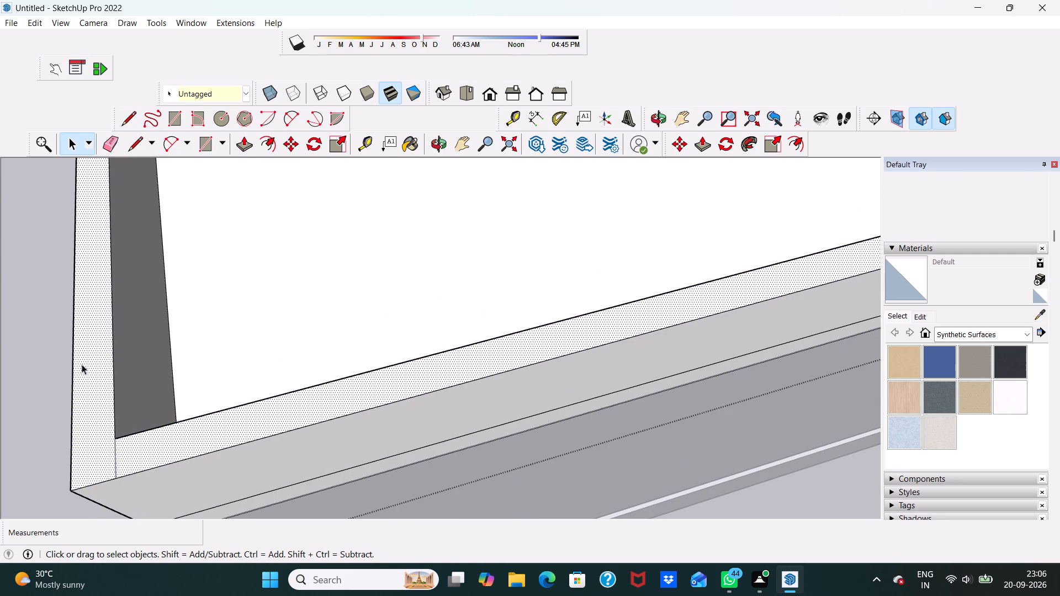
Select the parapet's top face beside the corner away from the open balconies, extending the selection to all geometry connected to it.
scroll(114, 352, "down", 4)
middle_click_drag(155, 380, 334, 263)
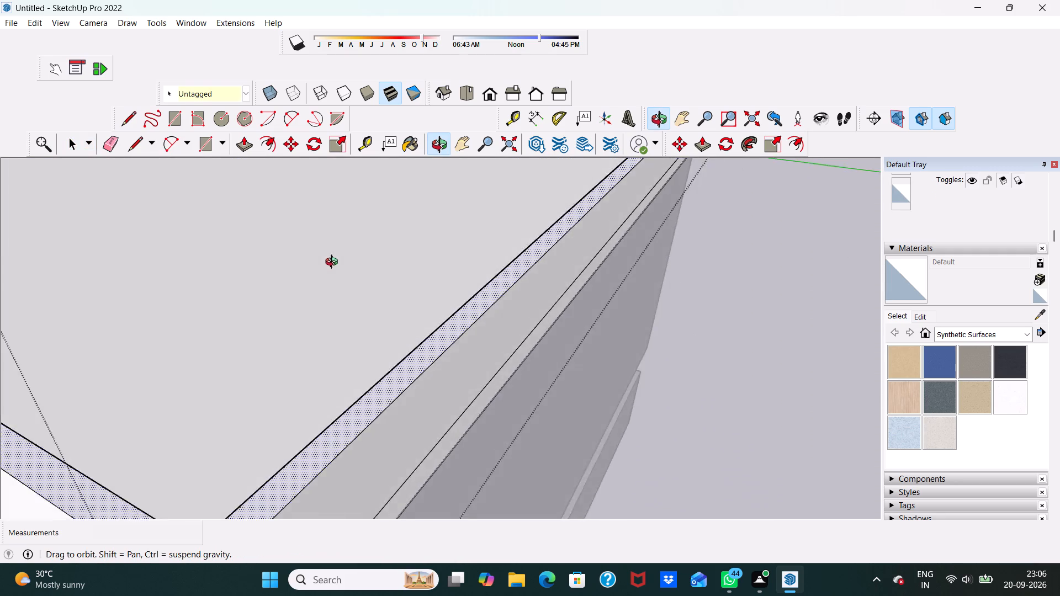
middle_click_drag(334, 263, 324, 208)
scroll(267, 243, "up", 1)
middle_click_drag(247, 331, 209, 353)
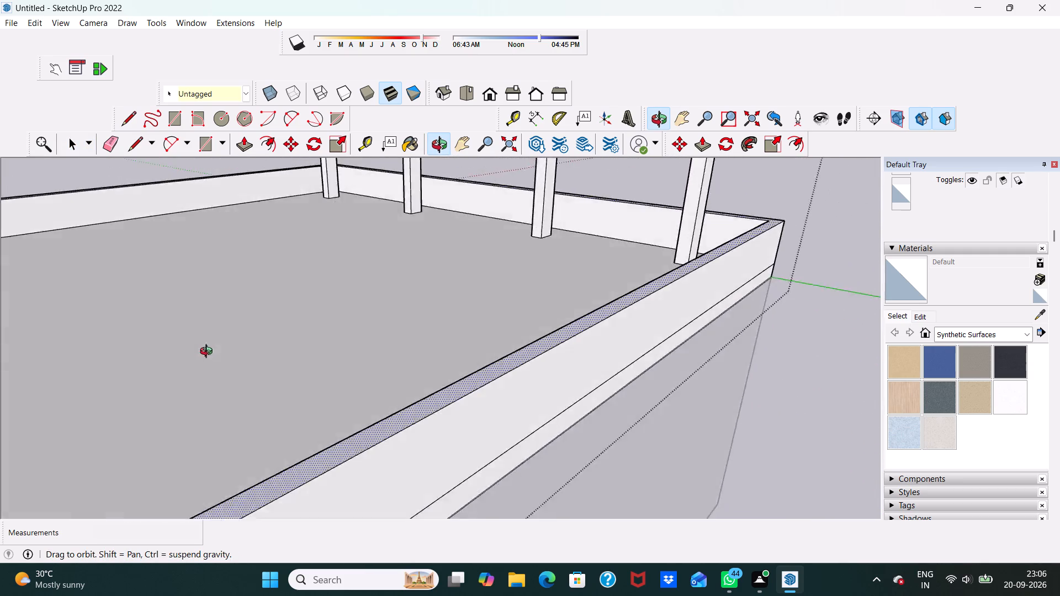
middle_click_drag(209, 353, 316, 340)
scroll(304, 304, "down", 6)
middle_click_drag(385, 349, 404, 378)
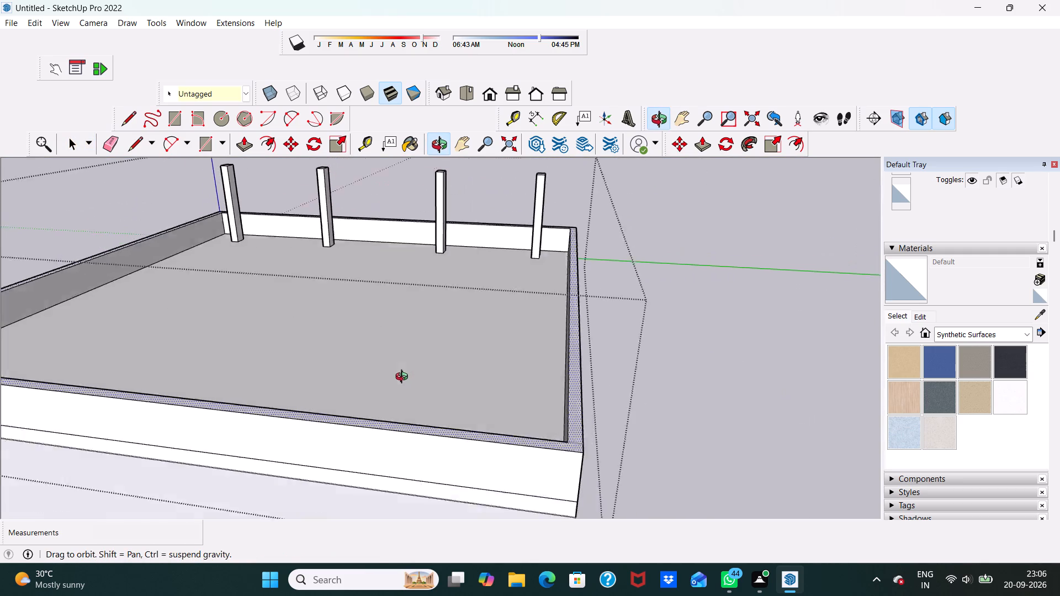
middle_click_drag(404, 378, 425, 402)
scroll(535, 439, "up", 1)
scroll(523, 398, "down", 10)
middle_click_drag(550, 482, 533, 457)
scroll(535, 456, "up", 11)
scroll(576, 382, "up", 17)
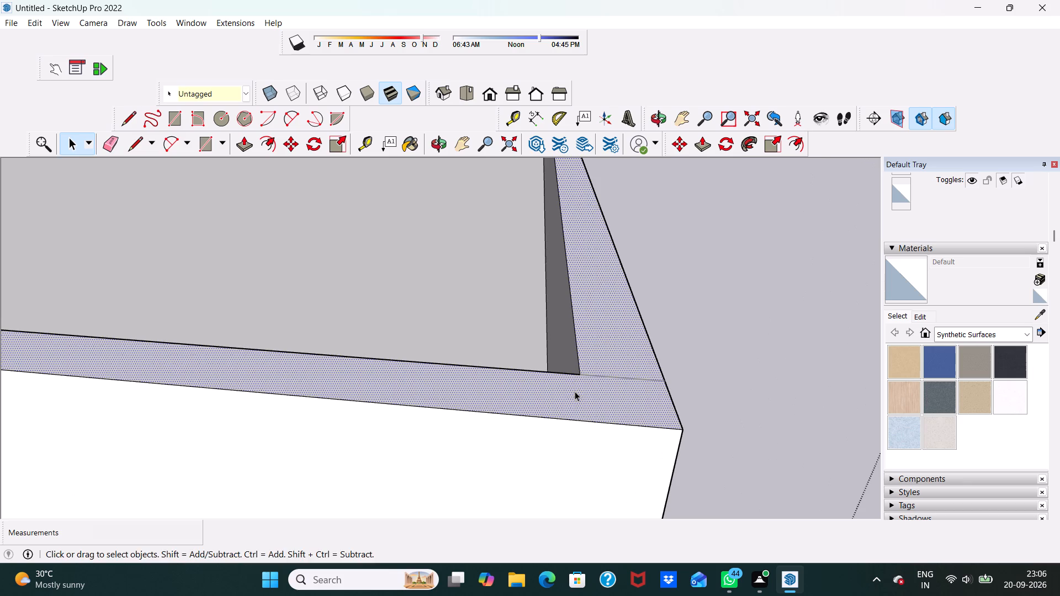
middle_click_drag(575, 391, 466, 449)
scroll(465, 444, "up", 2)
left_click(480, 433)
triple_click(480, 433)
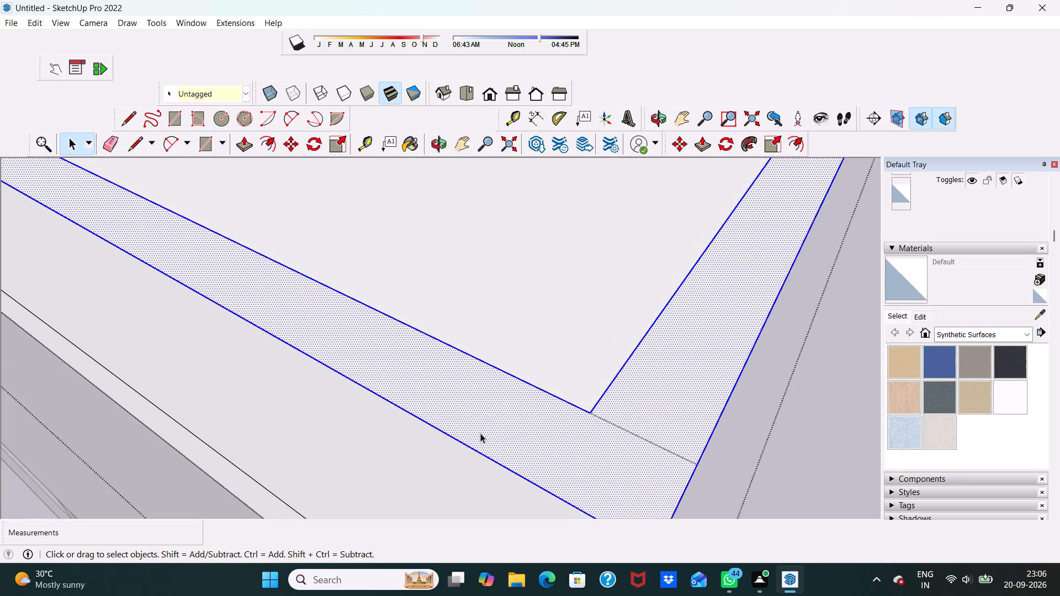
triple_click(480, 433)
left_click(481, 432)
left_click(467, 422)
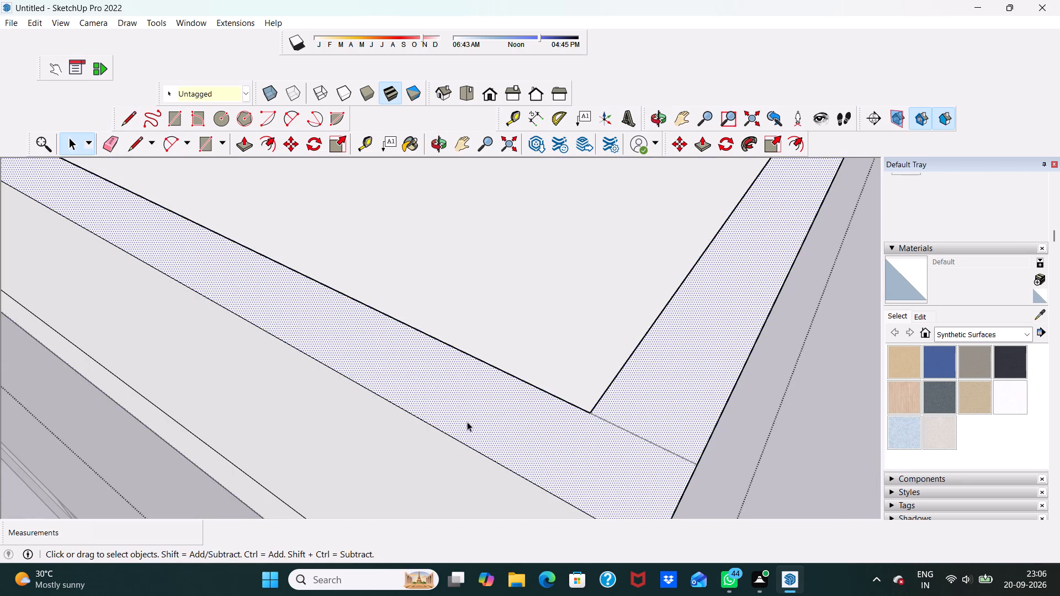
left_click_drag(464, 418, 460, 425)
left_click(454, 418)
left_click(454, 418)
triple_click(454, 418)
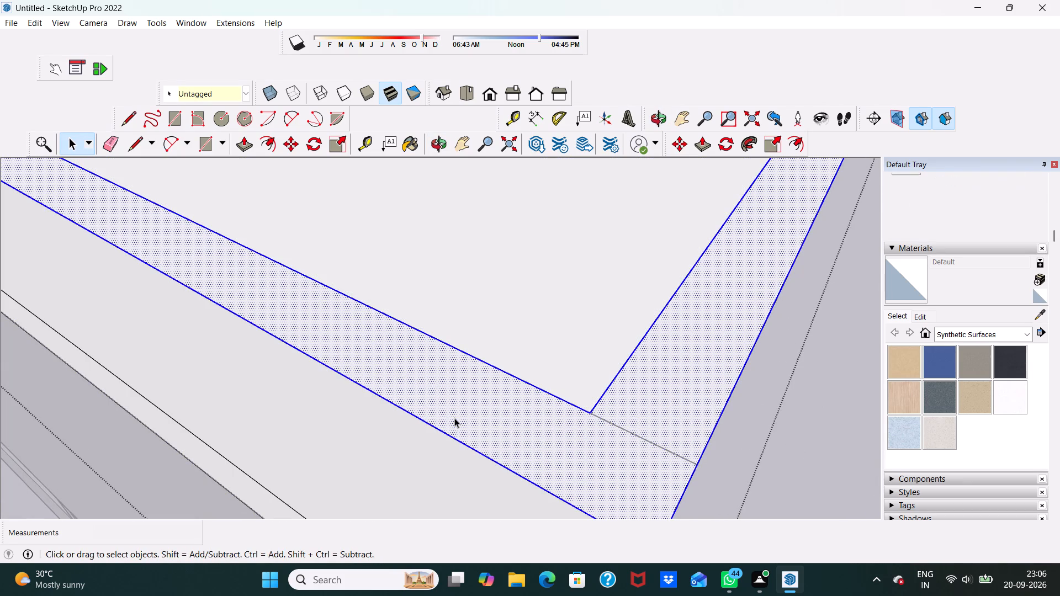
left_click(454, 418)
Examine the selected roof slab, parapet and columns from the side opposite the columns.
scroll(449, 410, "down", 6)
middle_click_drag(539, 398, 626, 340)
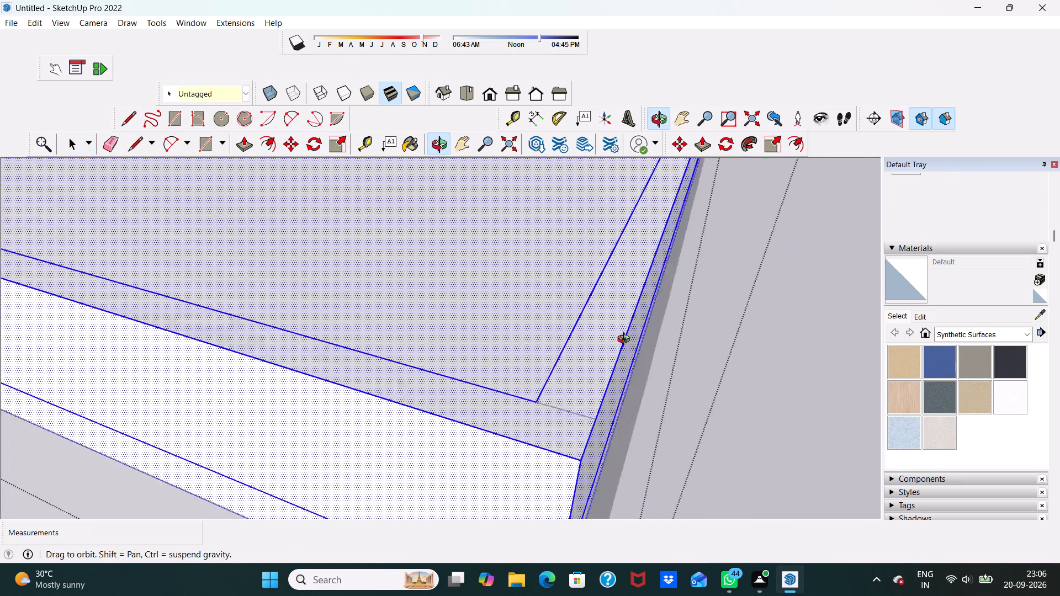
middle_click_drag(626, 340, 574, 263)
scroll(560, 245, "up", 1)
scroll(476, 253, "down", 6)
middle_click_drag(432, 327, 435, 305)
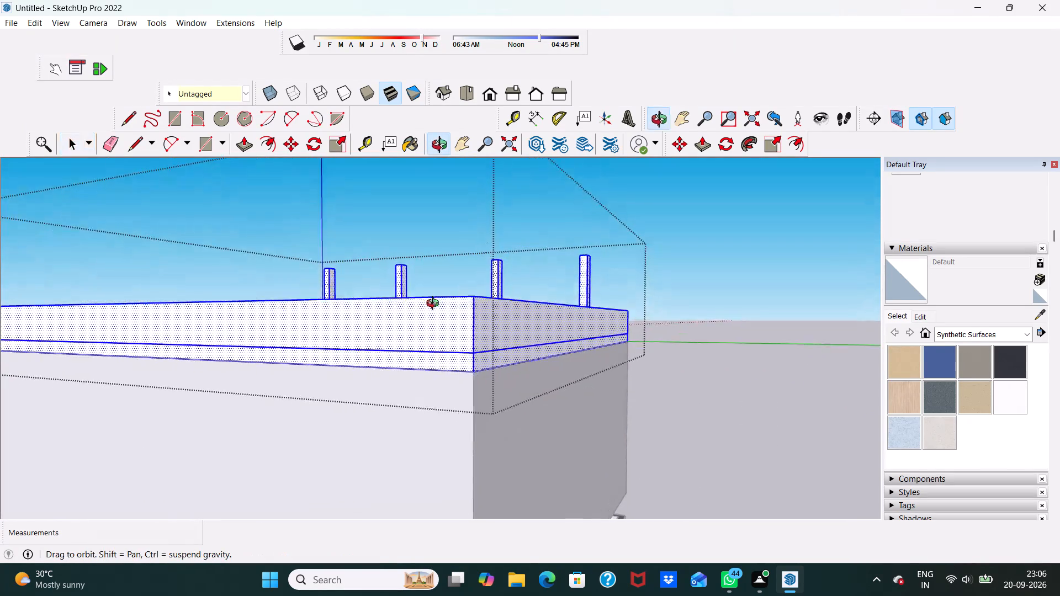
middle_click_drag(435, 305, 499, 326)
scroll(460, 330, "up", 6)
scroll(412, 324, "down", 1)
middle_click_drag(411, 327, 417, 333)
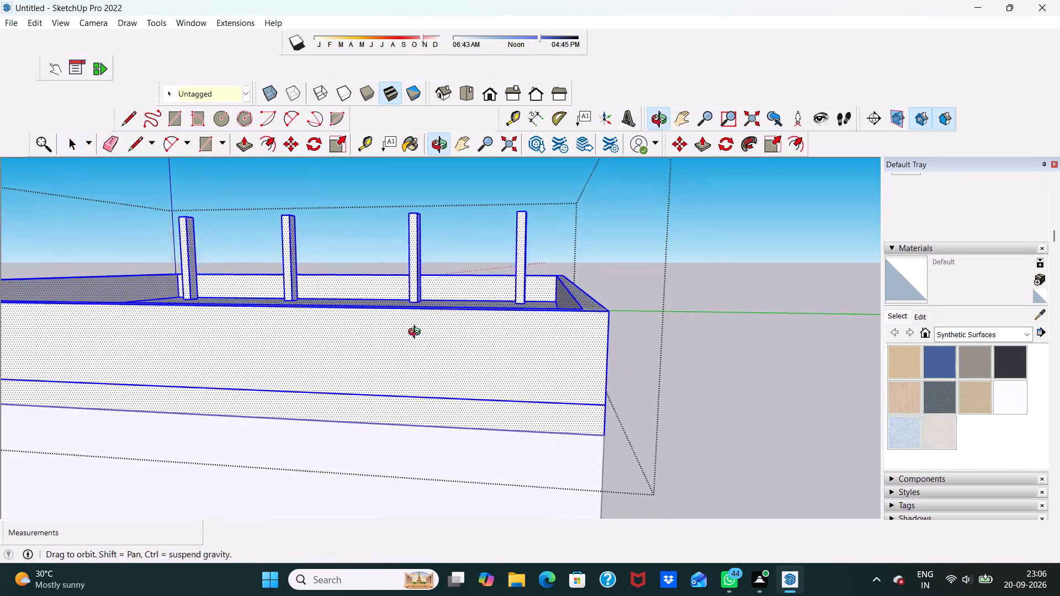
middle_click_drag(417, 333, 370, 338)
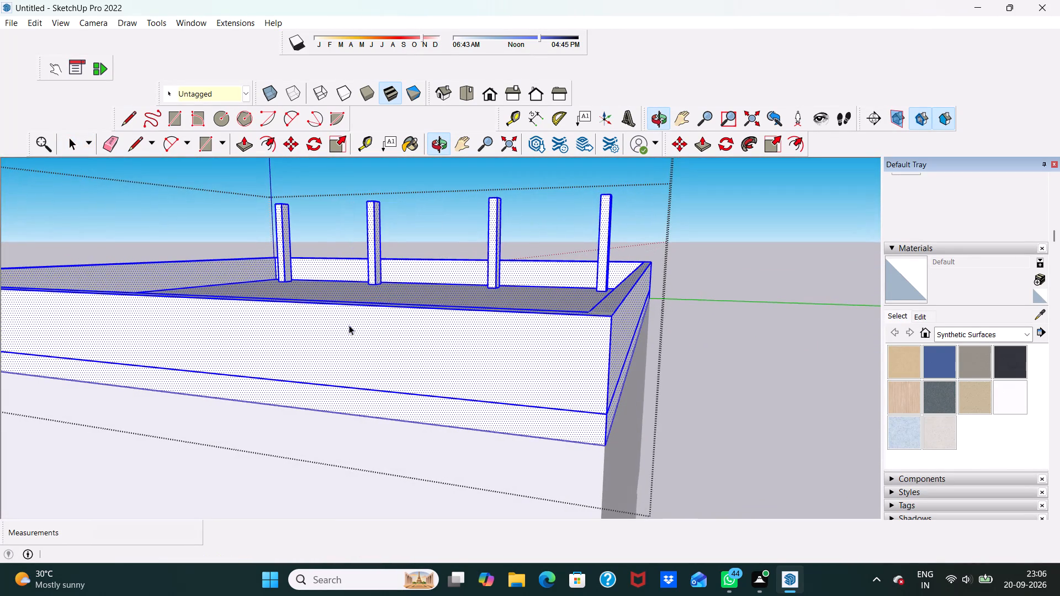
key("space")
scroll(402, 290, "down", 5)
middle_click_drag(409, 307, 430, 319)
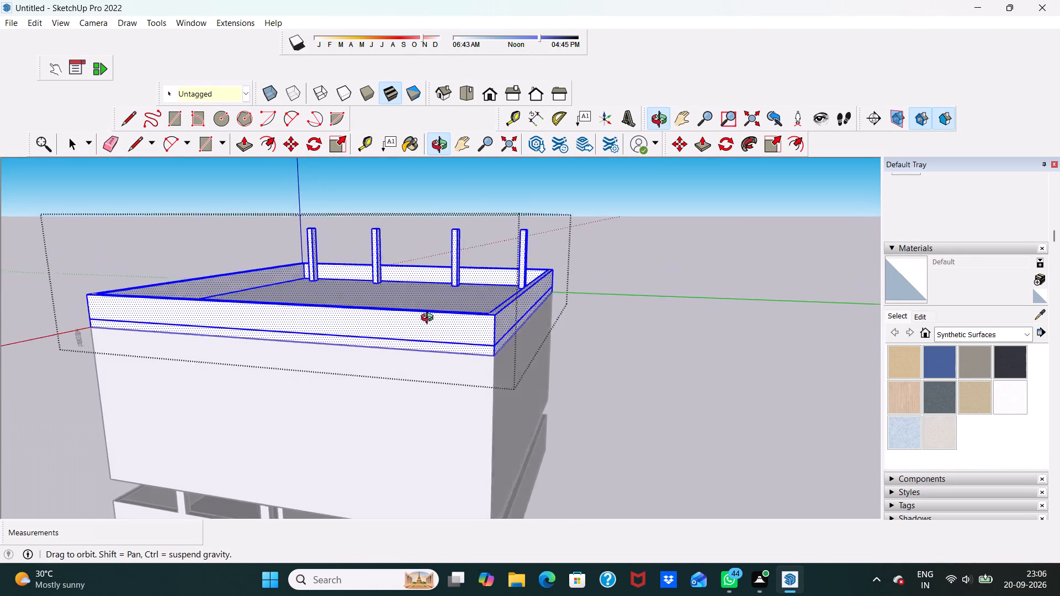
Examine the roof slab and parapet from around the building, inspecting the parapet side opposite the open balconies.
middle_click_drag(430, 319, 439, 321)
scroll(441, 318, "up", 1)
scroll(71, 304, "down", 1)
middle_click_drag(0, 349, 219, 311)
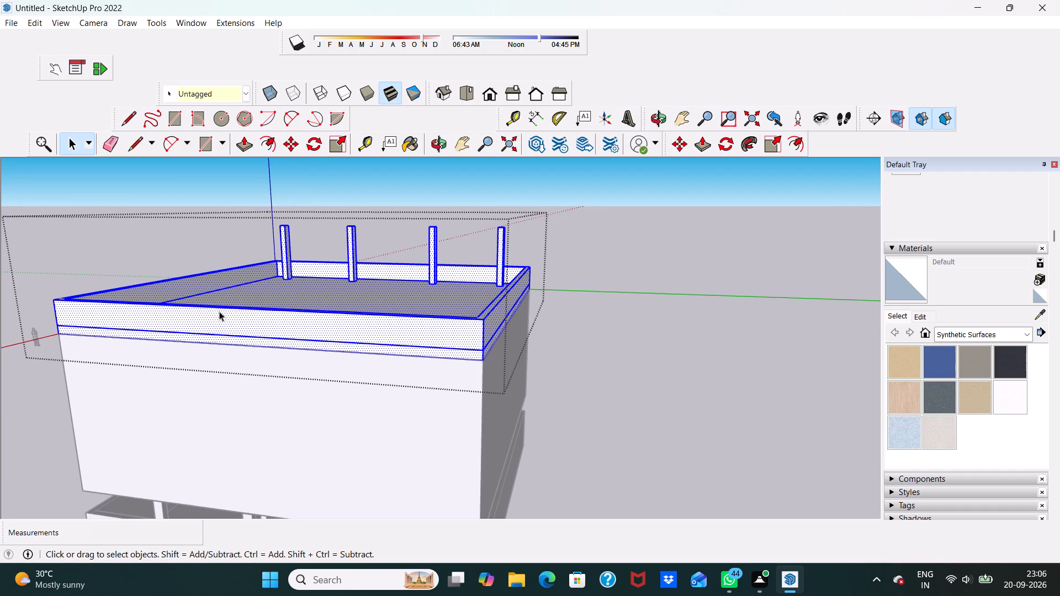
middle_click_drag(219, 311, 222, 314)
middle_click_drag(227, 313, 503, 333)
scroll(528, 326, "up", 7)
scroll(461, 303, "down", 6)
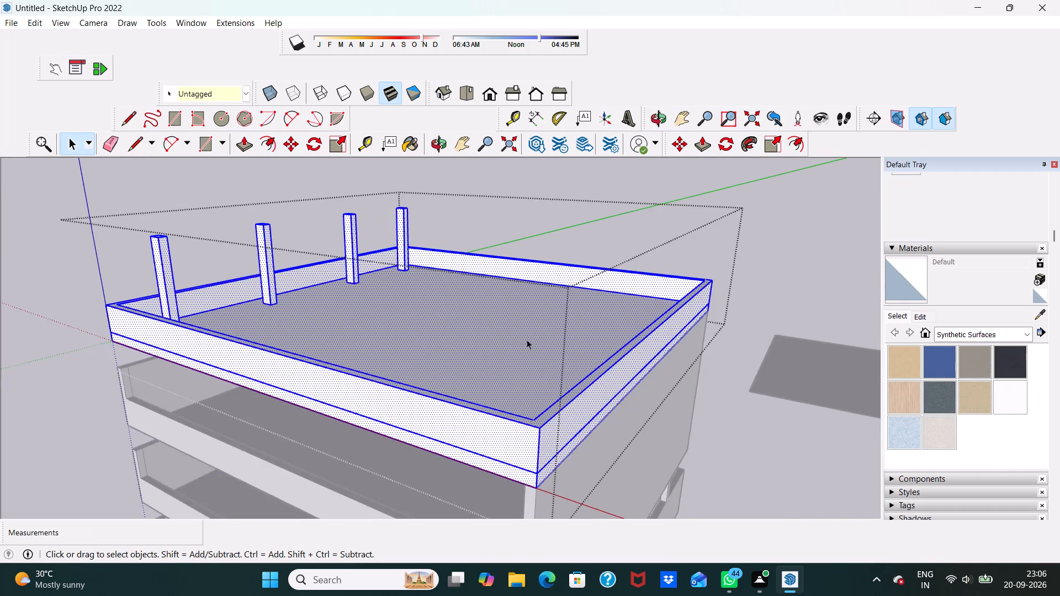
middle_click_drag(522, 339, 396, 375)
scroll(394, 410, "up", 5)
middle_click_drag(385, 397, 262, 340)
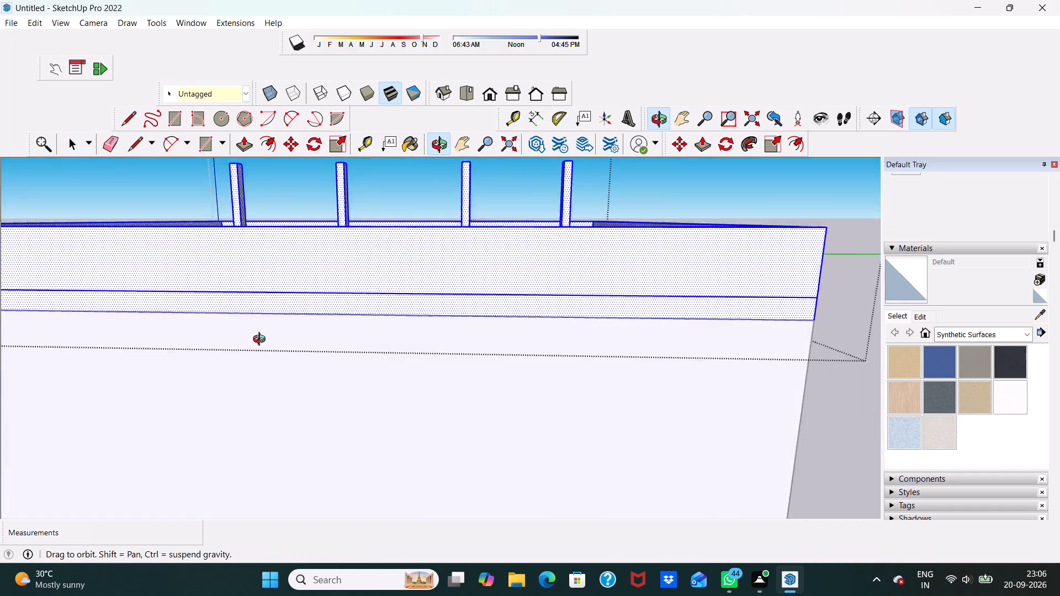
middle_click_drag(262, 340, 223, 365)
scroll(326, 360, "up", 4)
middle_click_drag(616, 281, 365, 338)
scroll(314, 345, "up", 3)
left_click(299, 320)
middle_click_drag(449, 337, 404, 364)
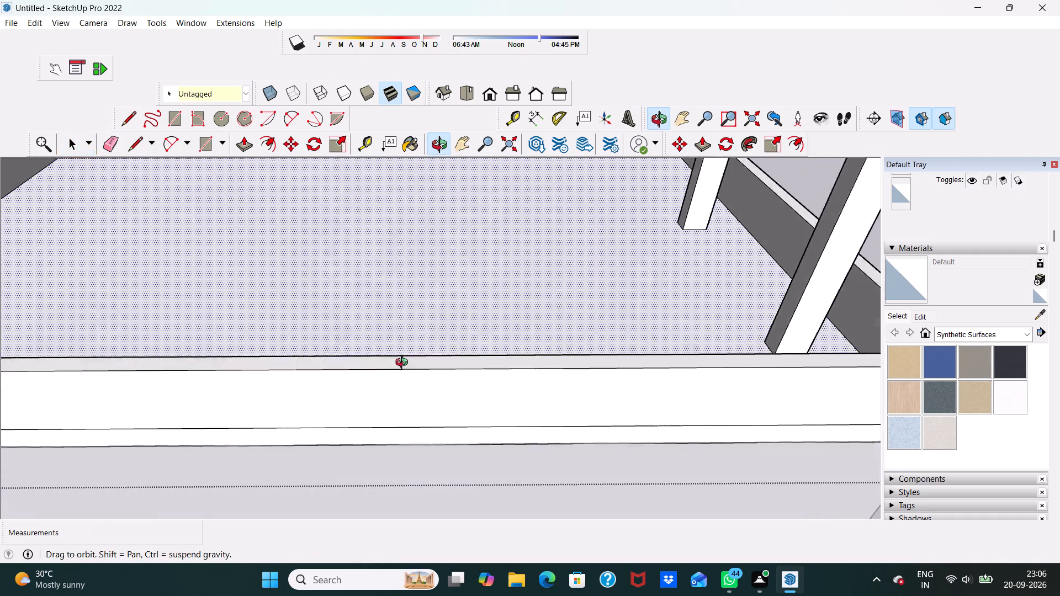
middle_click_drag(404, 364, 359, 382)
scroll(354, 376, "up", 2)
scroll(324, 356, "down", 6)
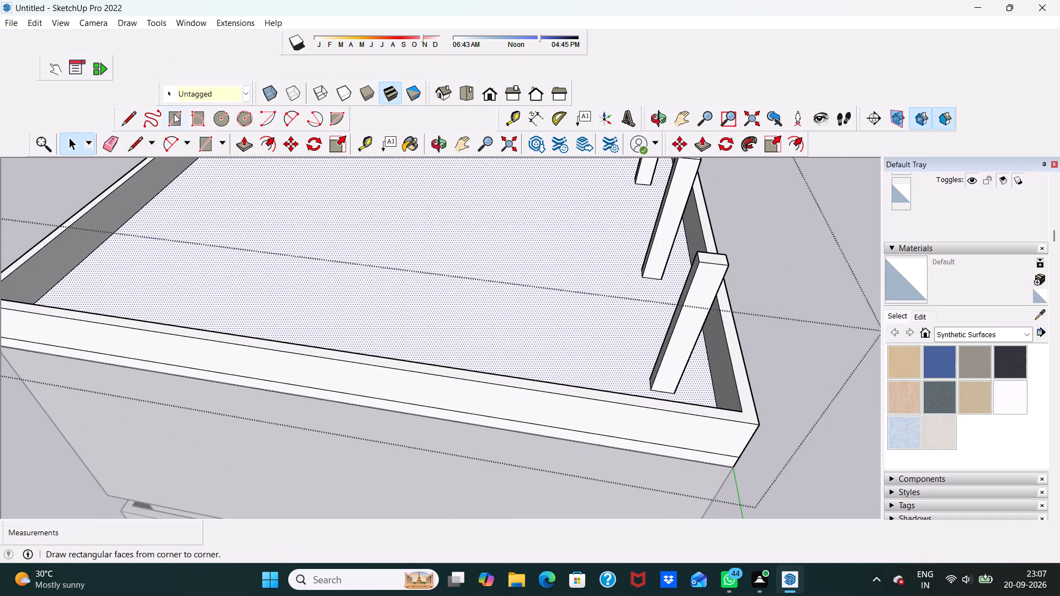
Draw a rectangle about 49' 3" by 9" along the parapet's top on the side opposite the open balconies.
left_click(174, 114)
scroll(216, 253, "down", 7)
scroll(229, 275, "up", 12)
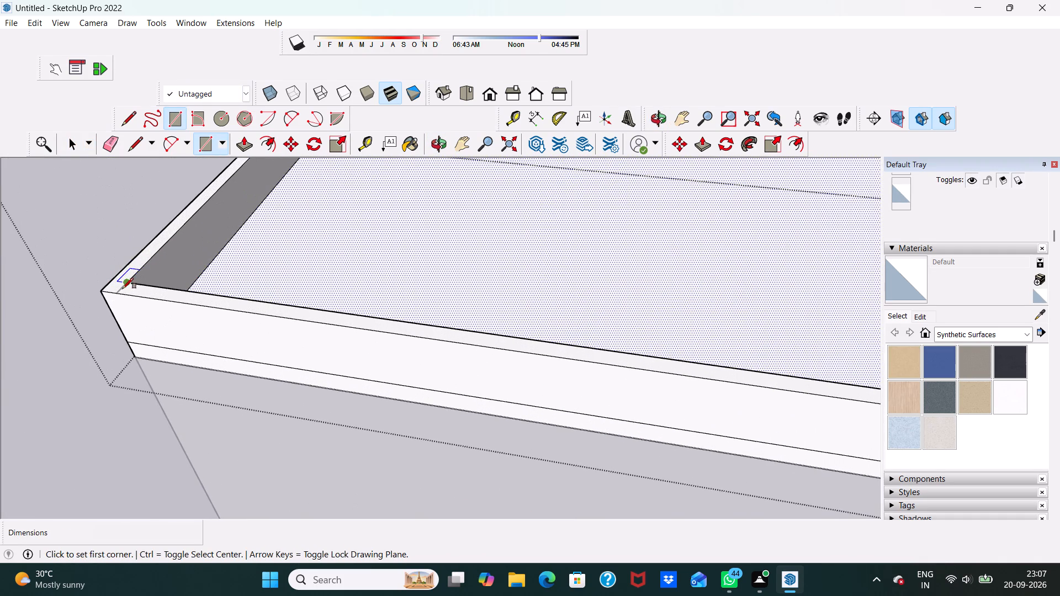
left_click(118, 291)
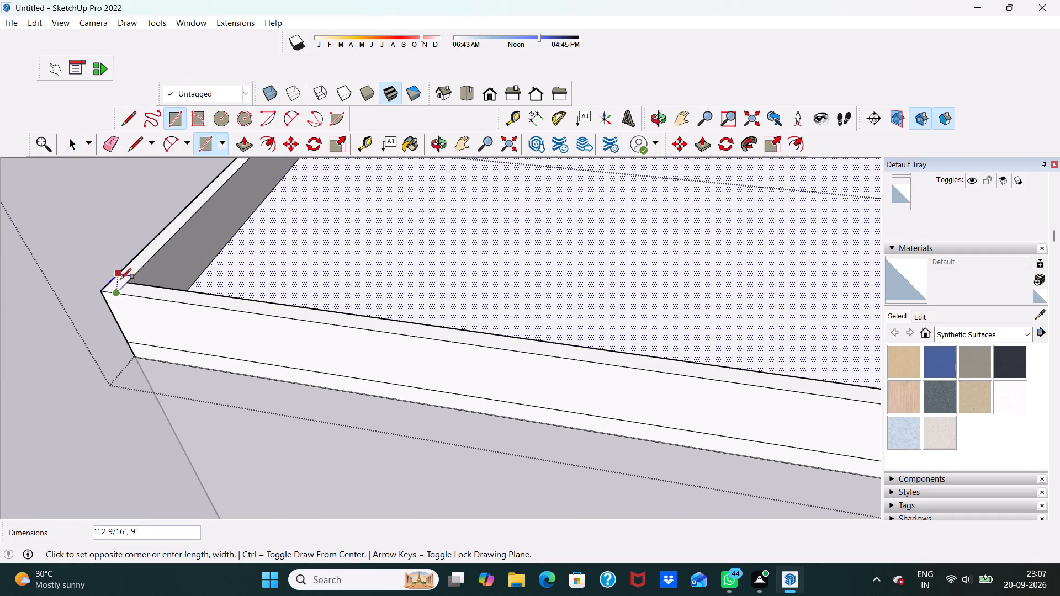
scroll(122, 279, "down", 2)
scroll(189, 264, "up", 2)
scroll(292, 318, "down", 5)
scroll(677, 532, "down", 5)
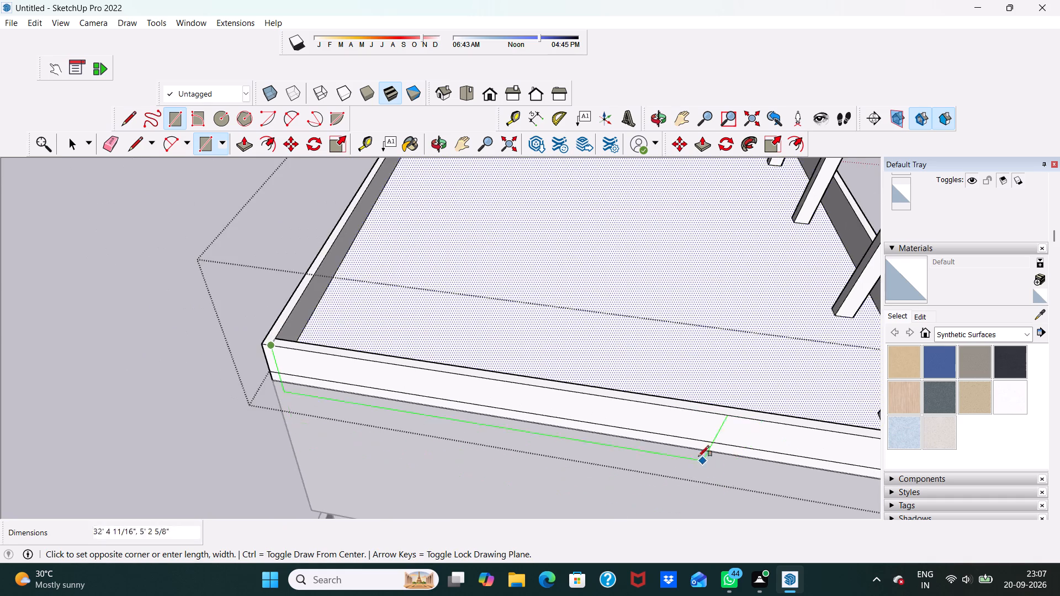
scroll(696, 451, "down", 4)
scroll(757, 445, "up", 2)
scroll(788, 429, "down", 11)
scroll(853, 439, "up", 3)
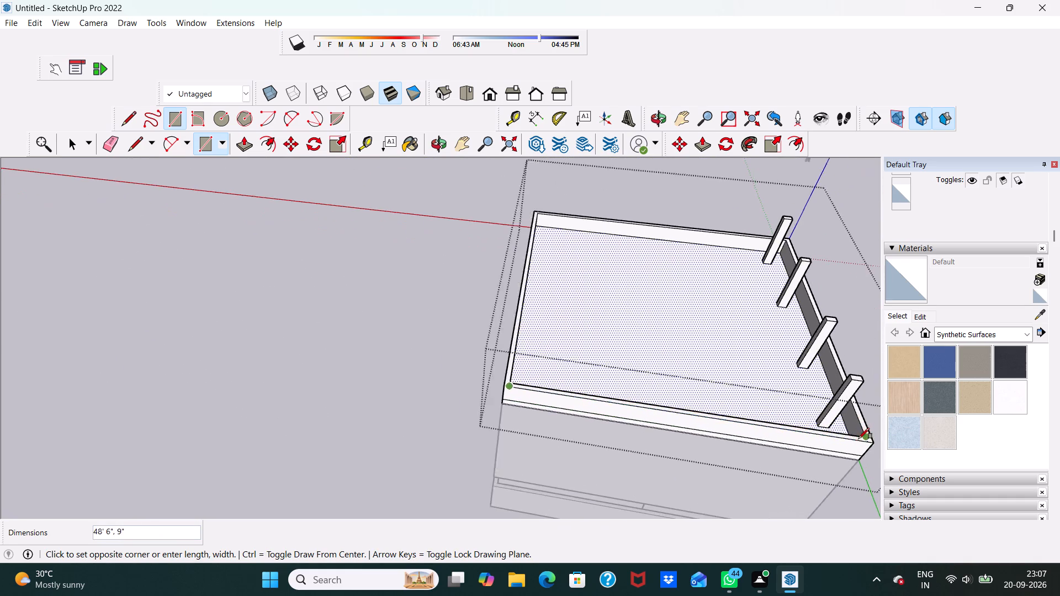
scroll(858, 439, "up", 19)
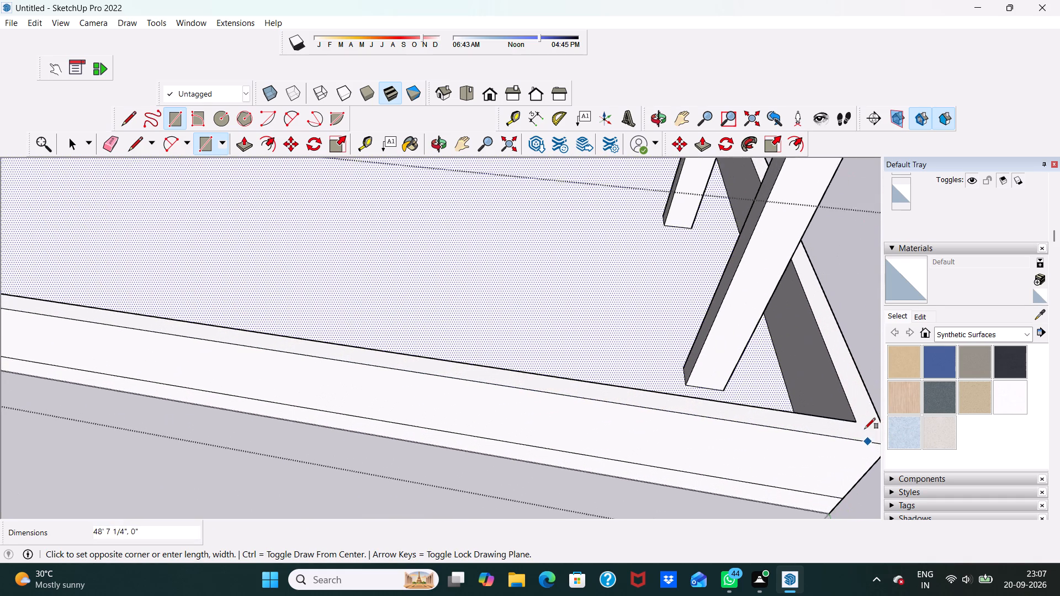
scroll(865, 429, "up", 3)
scroll(866, 424, "down", 2)
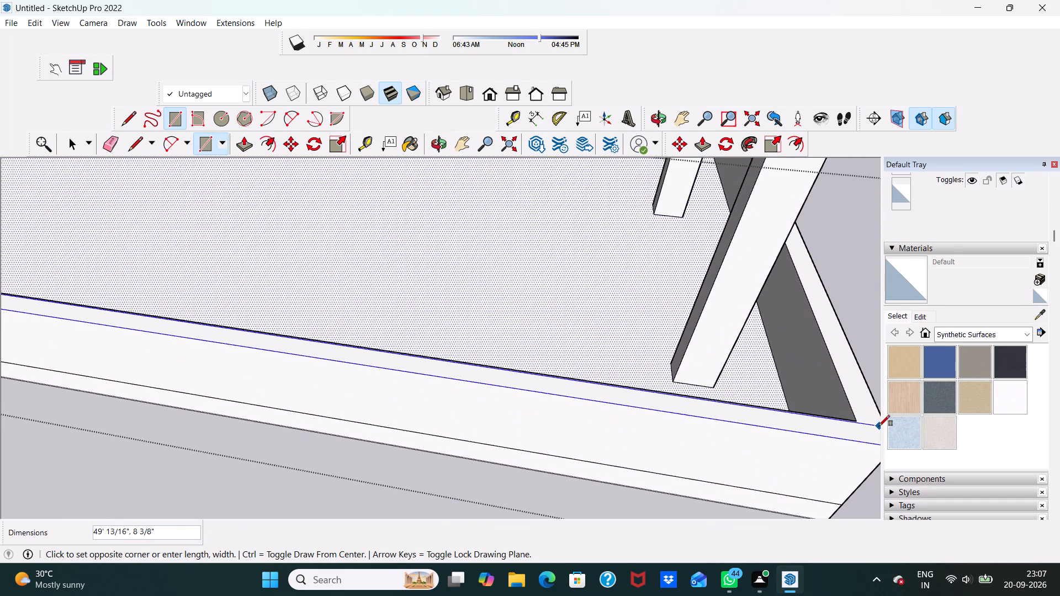
scroll(861, 430, "down", 10)
scroll(852, 430, "up", 1)
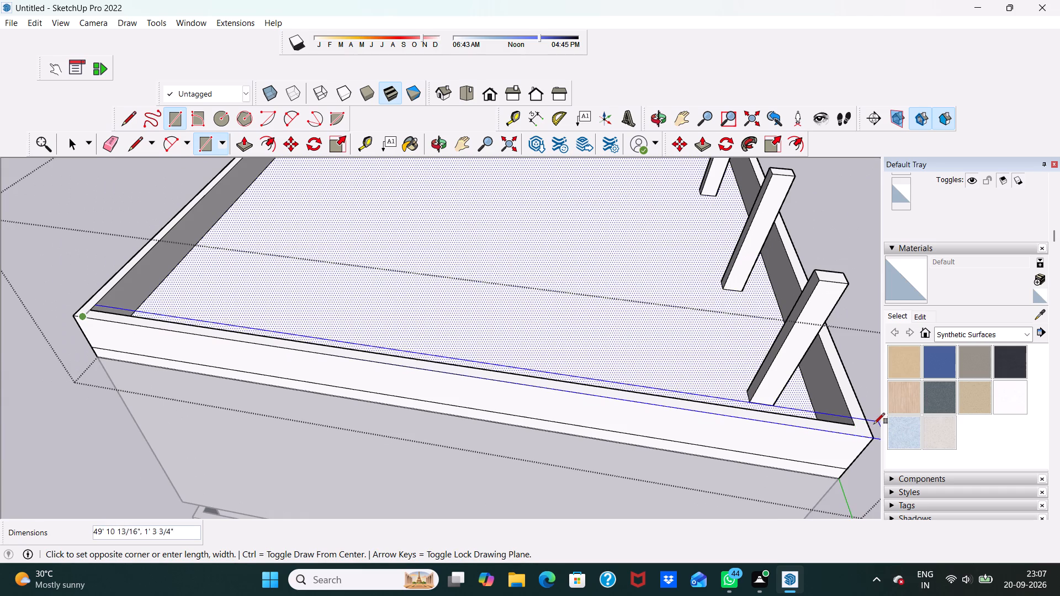
scroll(872, 425, "up", 2)
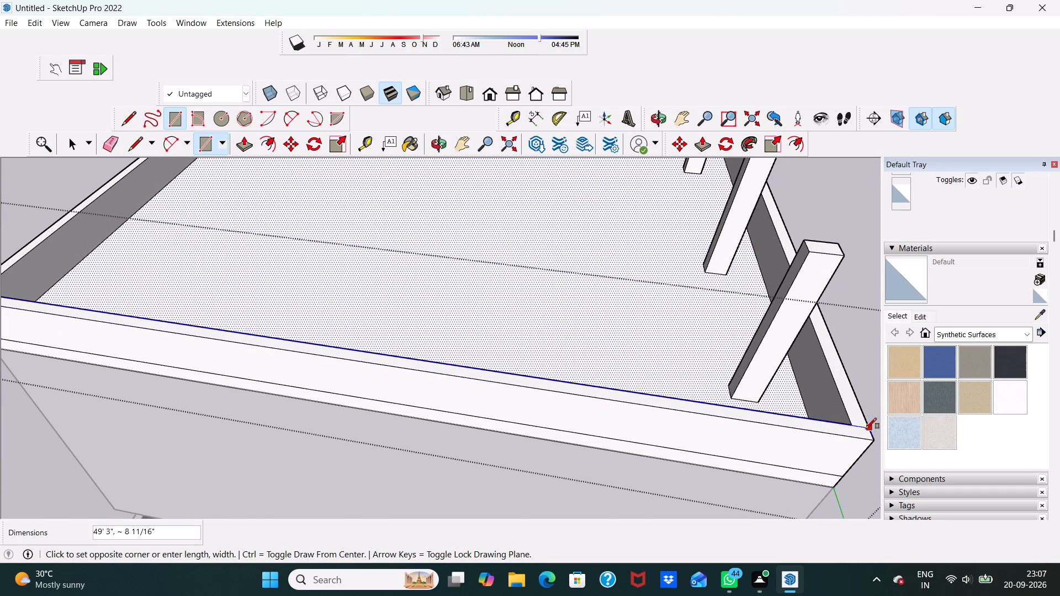
left_click(866, 428)
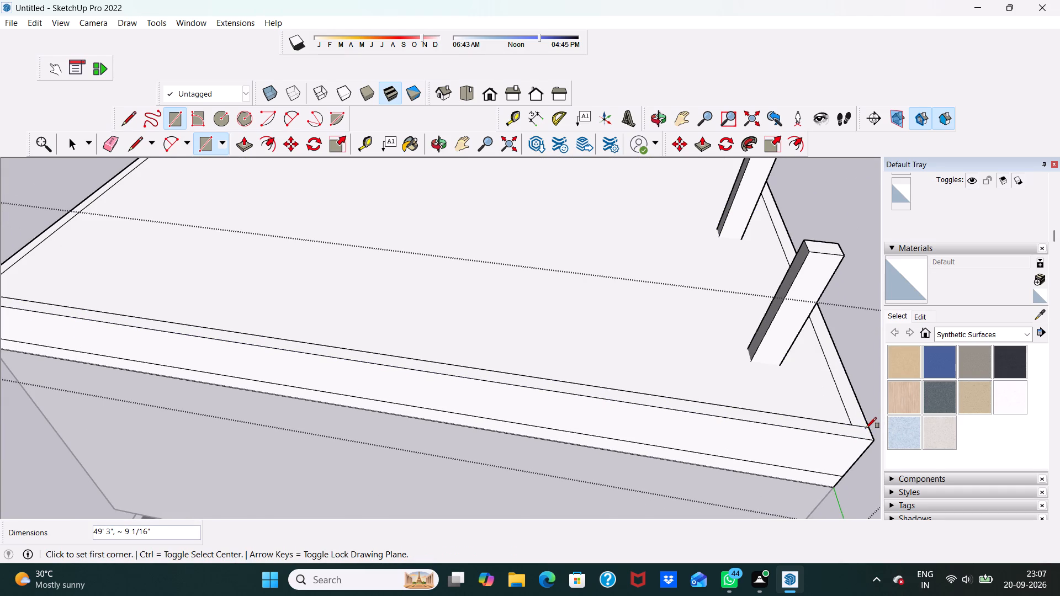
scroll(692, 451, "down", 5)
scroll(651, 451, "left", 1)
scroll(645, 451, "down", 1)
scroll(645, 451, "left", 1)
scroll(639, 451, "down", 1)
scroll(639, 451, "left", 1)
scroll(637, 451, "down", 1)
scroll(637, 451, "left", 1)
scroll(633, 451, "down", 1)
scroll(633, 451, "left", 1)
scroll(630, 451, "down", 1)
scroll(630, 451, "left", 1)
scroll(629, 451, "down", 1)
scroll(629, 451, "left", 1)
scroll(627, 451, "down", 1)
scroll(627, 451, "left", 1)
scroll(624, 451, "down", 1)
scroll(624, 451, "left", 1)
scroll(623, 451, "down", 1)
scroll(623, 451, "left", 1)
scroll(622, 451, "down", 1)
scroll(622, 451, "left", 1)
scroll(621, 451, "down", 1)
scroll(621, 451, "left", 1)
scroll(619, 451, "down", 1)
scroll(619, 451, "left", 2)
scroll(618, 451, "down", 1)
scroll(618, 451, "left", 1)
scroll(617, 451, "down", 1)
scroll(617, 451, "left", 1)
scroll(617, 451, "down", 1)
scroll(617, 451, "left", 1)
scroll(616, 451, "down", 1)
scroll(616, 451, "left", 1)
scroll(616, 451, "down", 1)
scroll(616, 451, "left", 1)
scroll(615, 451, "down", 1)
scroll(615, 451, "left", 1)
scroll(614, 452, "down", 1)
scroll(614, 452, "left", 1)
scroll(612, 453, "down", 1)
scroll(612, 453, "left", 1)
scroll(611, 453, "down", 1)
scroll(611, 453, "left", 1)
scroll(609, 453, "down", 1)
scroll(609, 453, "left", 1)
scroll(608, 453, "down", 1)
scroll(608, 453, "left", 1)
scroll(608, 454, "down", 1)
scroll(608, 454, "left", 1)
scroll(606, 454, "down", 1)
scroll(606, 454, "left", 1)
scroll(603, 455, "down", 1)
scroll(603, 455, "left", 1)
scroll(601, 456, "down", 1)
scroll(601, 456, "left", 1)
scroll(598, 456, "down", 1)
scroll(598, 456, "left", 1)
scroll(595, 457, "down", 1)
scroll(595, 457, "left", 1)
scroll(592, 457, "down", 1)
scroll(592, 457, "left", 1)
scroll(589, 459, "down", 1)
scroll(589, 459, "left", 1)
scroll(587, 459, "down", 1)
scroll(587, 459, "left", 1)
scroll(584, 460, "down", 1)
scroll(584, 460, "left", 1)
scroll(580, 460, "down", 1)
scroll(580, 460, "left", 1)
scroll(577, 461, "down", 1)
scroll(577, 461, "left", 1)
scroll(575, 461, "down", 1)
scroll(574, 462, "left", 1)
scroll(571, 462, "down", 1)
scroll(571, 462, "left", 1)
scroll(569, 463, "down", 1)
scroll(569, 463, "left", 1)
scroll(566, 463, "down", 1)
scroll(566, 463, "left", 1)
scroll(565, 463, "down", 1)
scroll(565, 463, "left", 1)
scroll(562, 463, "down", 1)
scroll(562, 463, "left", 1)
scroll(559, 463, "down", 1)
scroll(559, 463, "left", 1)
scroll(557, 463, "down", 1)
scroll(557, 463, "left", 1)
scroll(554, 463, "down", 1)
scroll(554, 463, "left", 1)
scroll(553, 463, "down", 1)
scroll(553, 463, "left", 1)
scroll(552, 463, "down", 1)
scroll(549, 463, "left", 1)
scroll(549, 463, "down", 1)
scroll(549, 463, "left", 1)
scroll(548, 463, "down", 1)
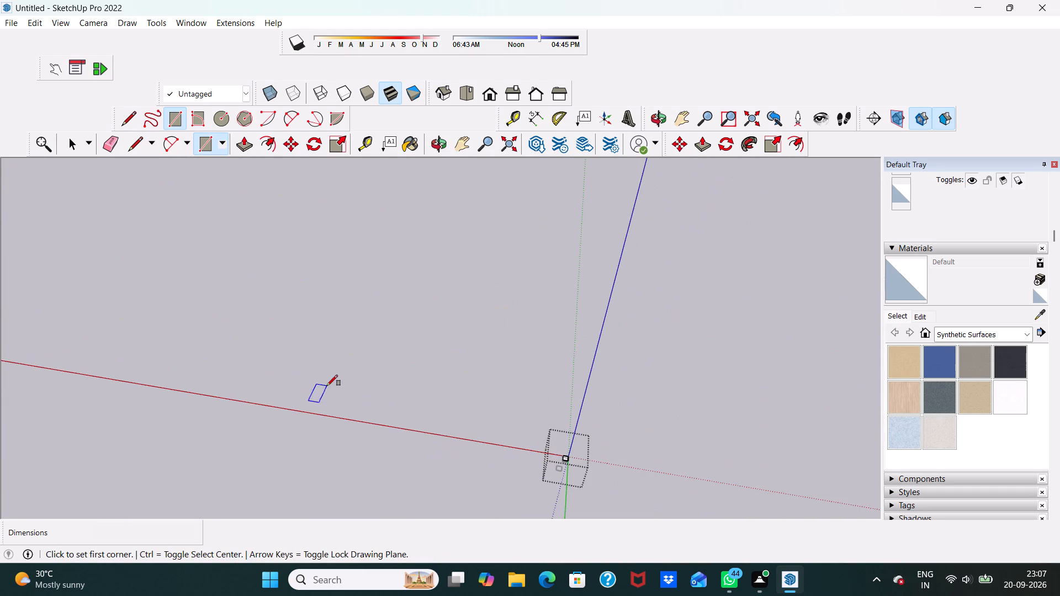
Push/pull the narrow parapet-top strip on the side opposite the open balconies upward by 7'.
key("space")
middle_click_drag(478, 421, 485, 400)
scroll(586, 445, "up", 7)
middle_click_drag(529, 466, 531, 461)
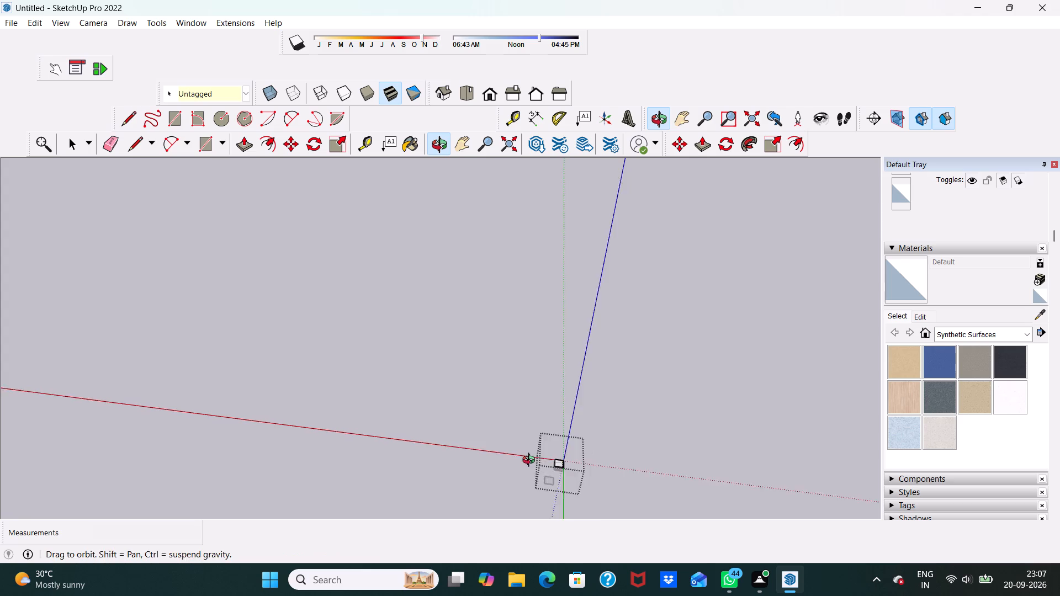
scroll(532, 458, "up", 13)
middle_click_drag(531, 461, 539, 425)
middle_click_drag(483, 467, 668, 473)
scroll(626, 430, "up", 14)
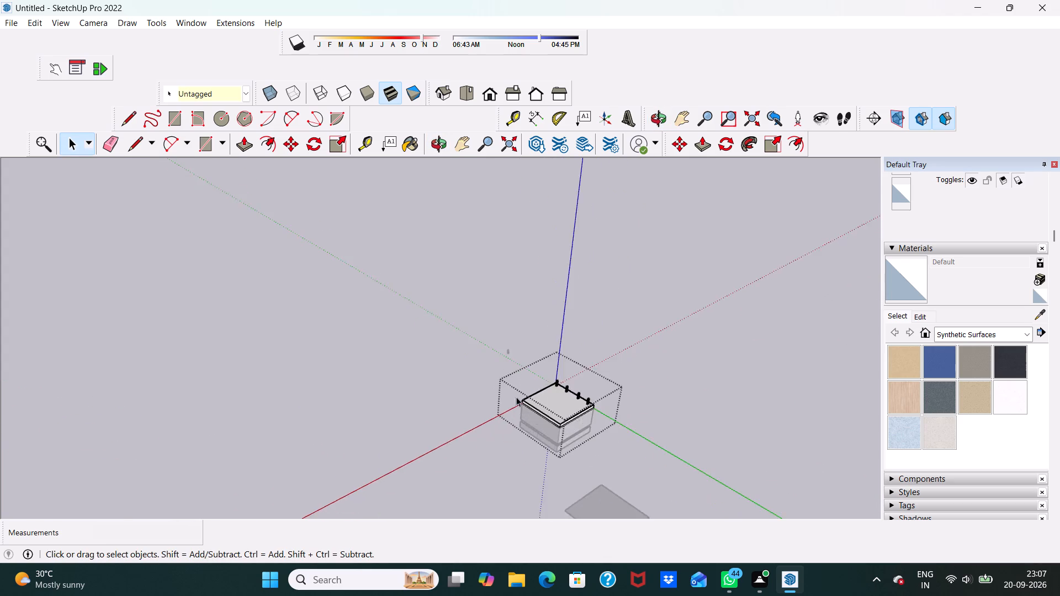
scroll(516, 397, "up", 20)
scroll(516, 397, "up", 6)
left_click(595, 480)
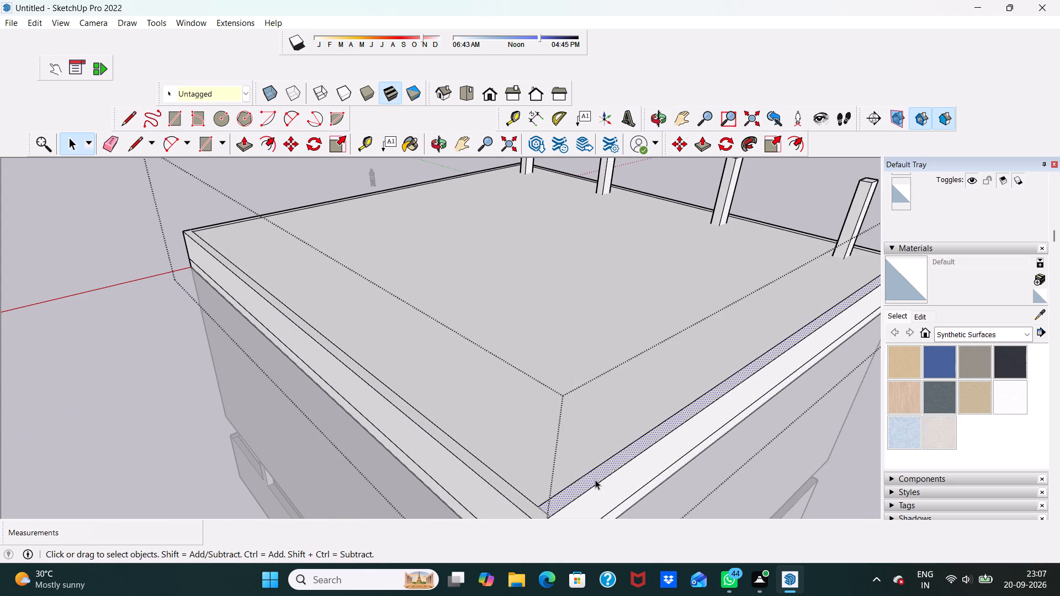
scroll(578, 463, "down", 5)
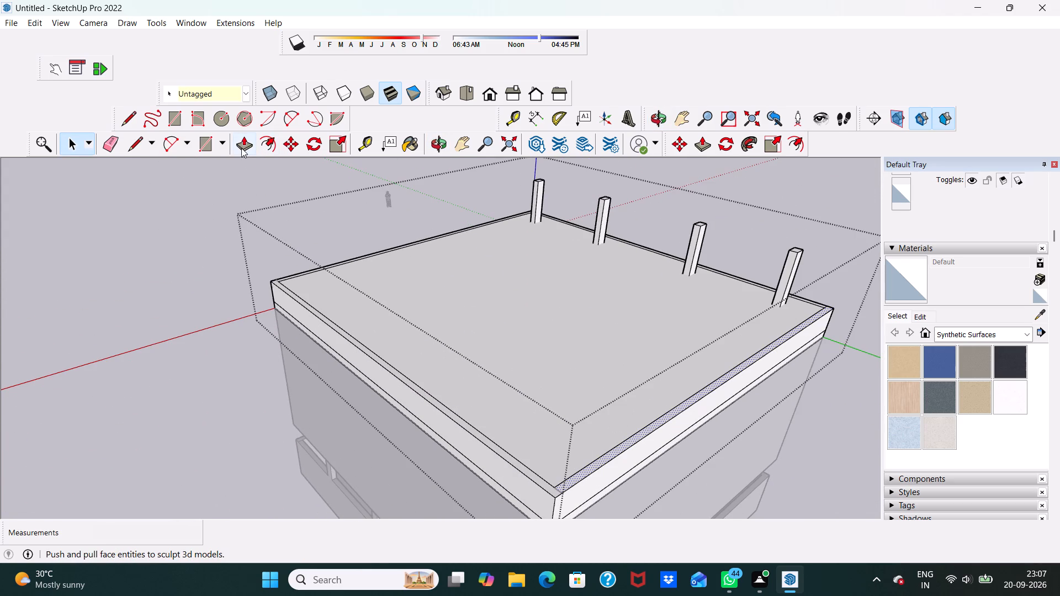
left_click(245, 145)
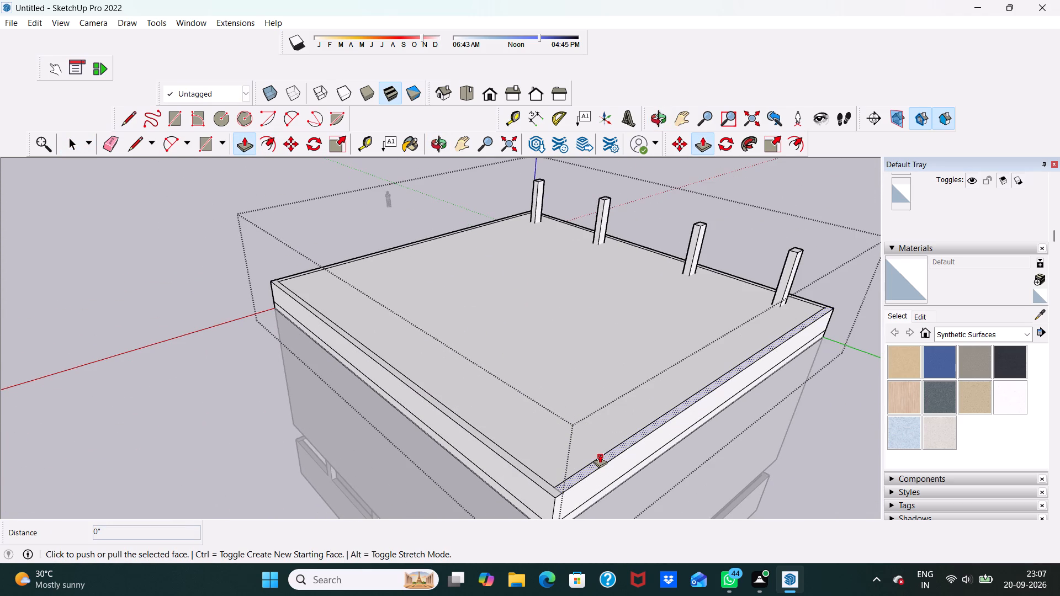
left_click(600, 454)
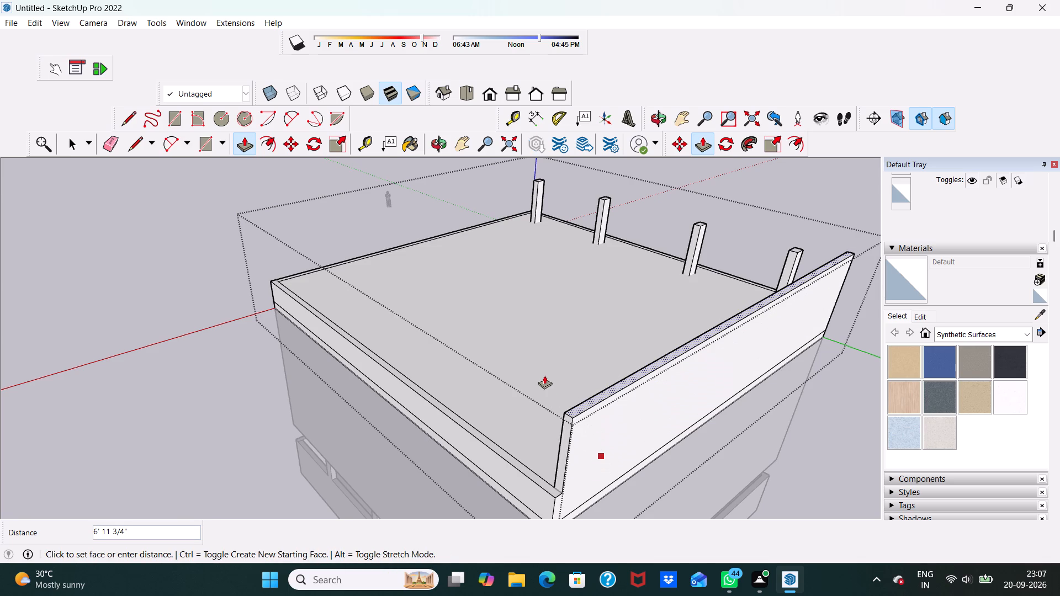
key("7")
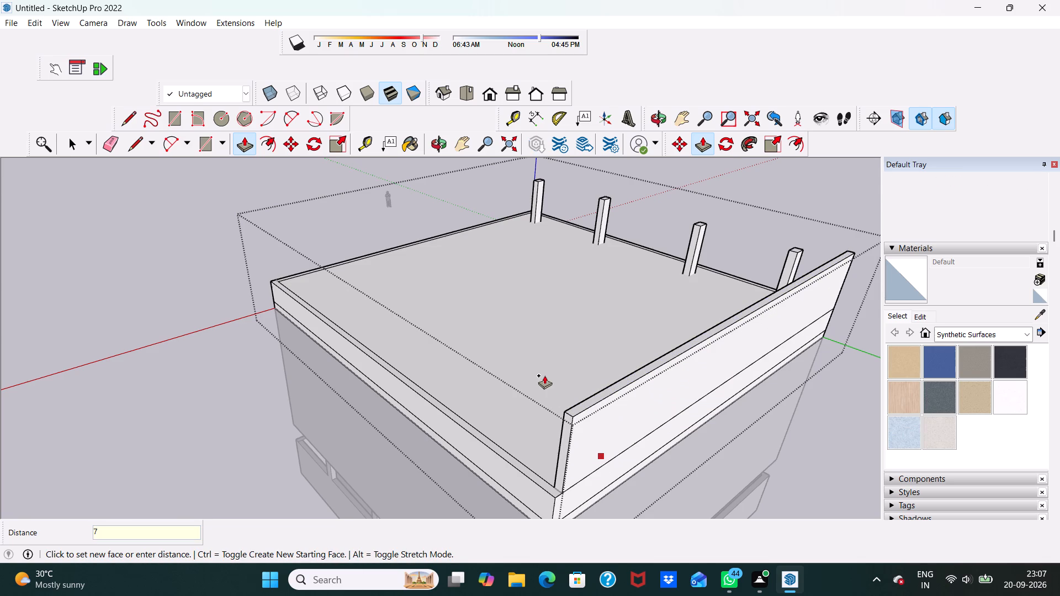
key("apostrophe")
key("Return")
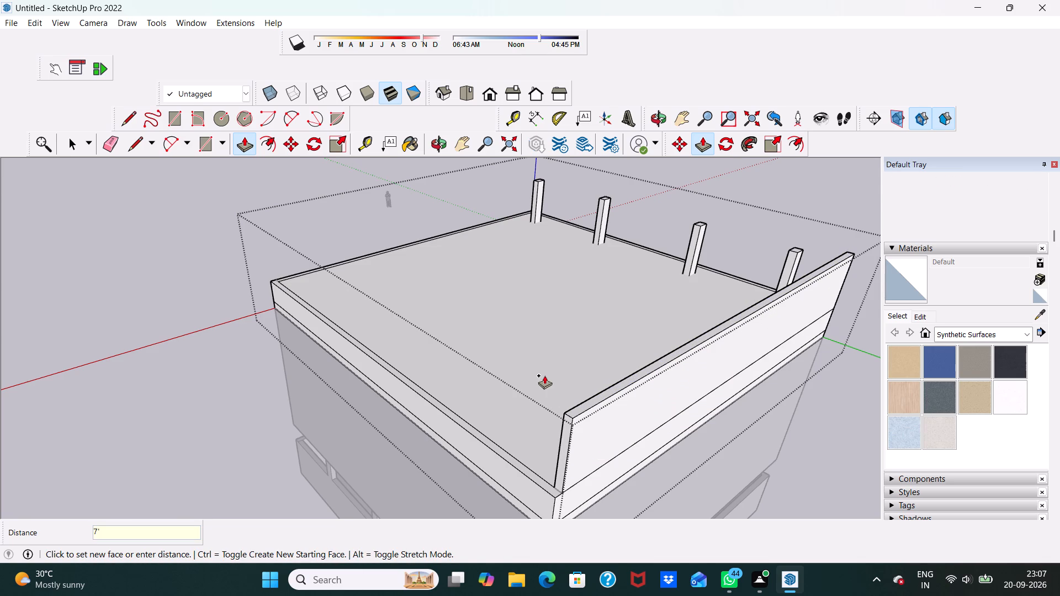
scroll(525, 360, "down", 3)
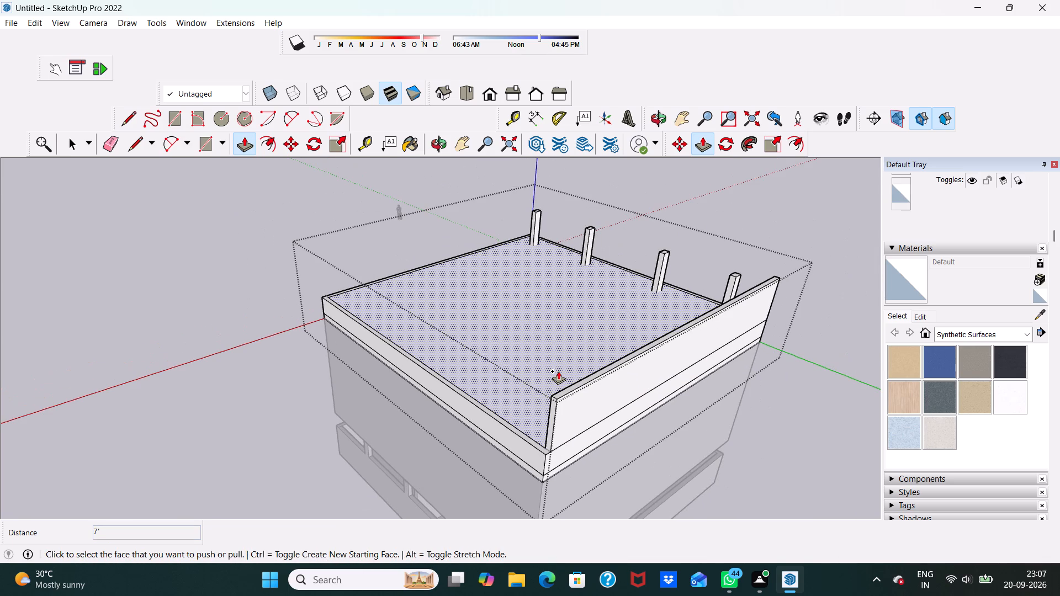
middle_click_drag(558, 371, 0, 274)
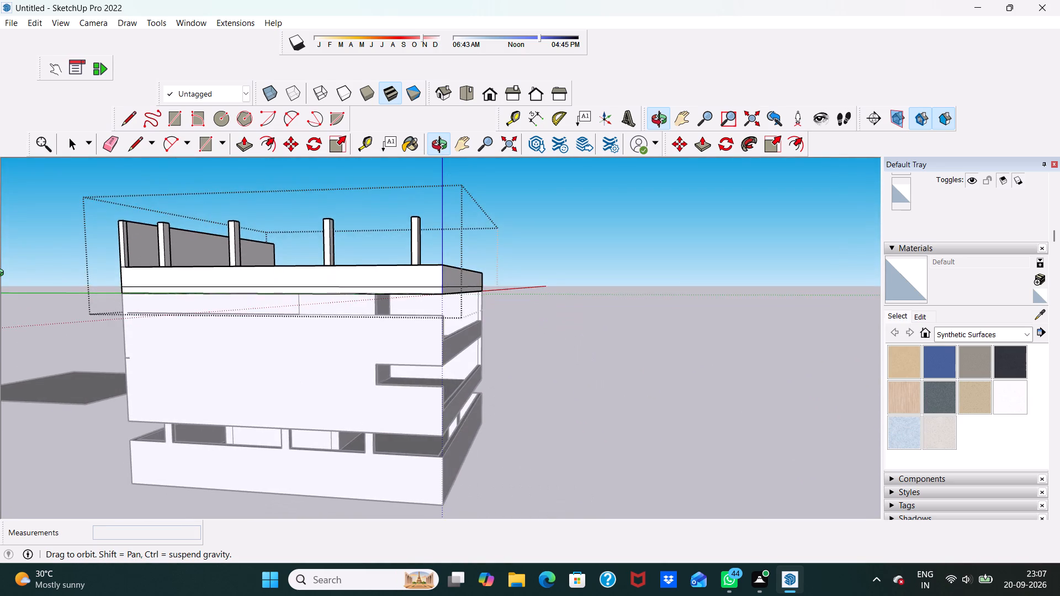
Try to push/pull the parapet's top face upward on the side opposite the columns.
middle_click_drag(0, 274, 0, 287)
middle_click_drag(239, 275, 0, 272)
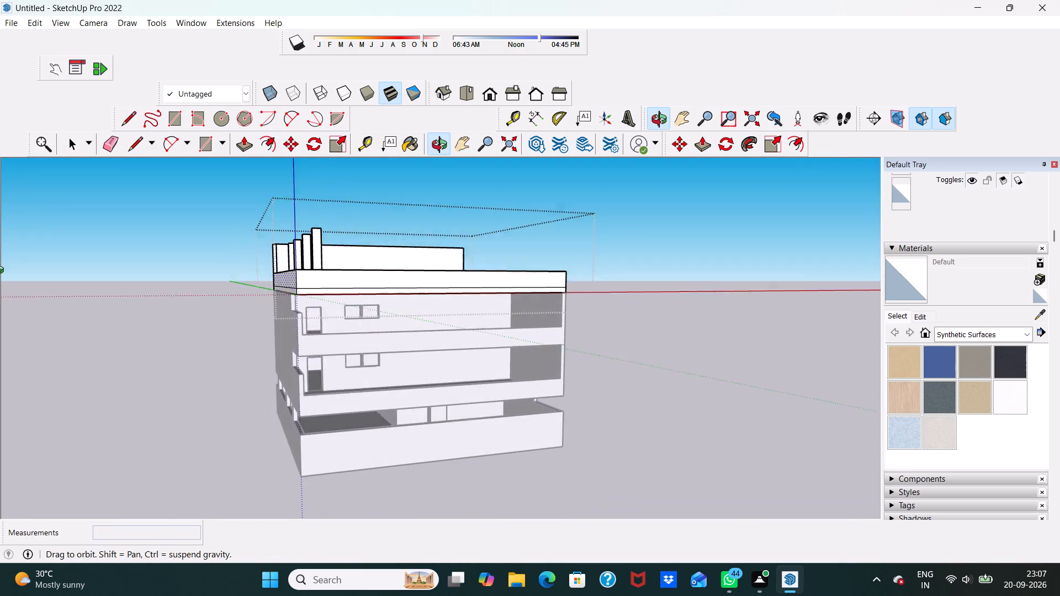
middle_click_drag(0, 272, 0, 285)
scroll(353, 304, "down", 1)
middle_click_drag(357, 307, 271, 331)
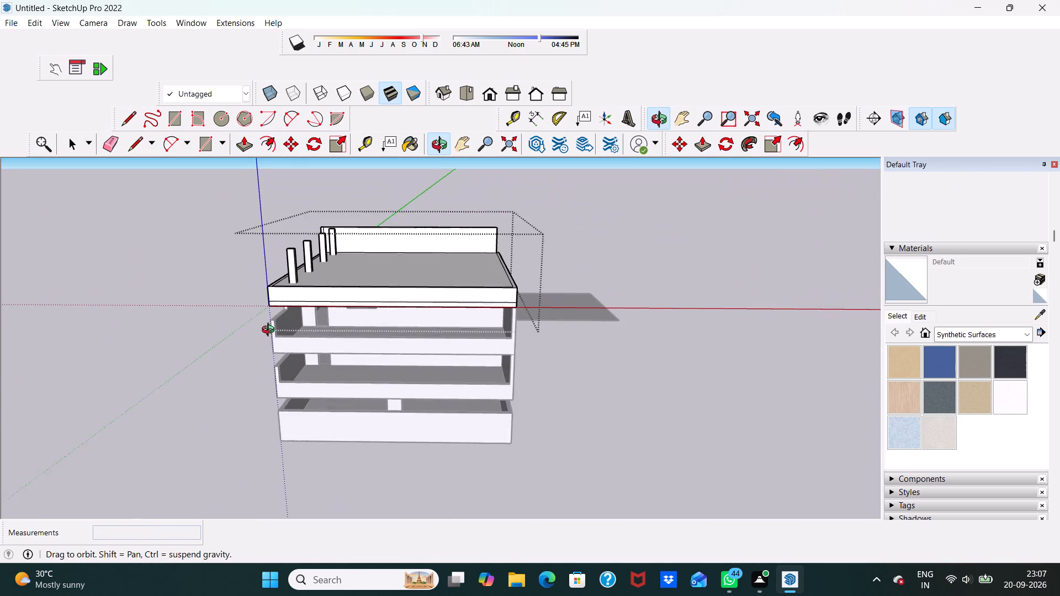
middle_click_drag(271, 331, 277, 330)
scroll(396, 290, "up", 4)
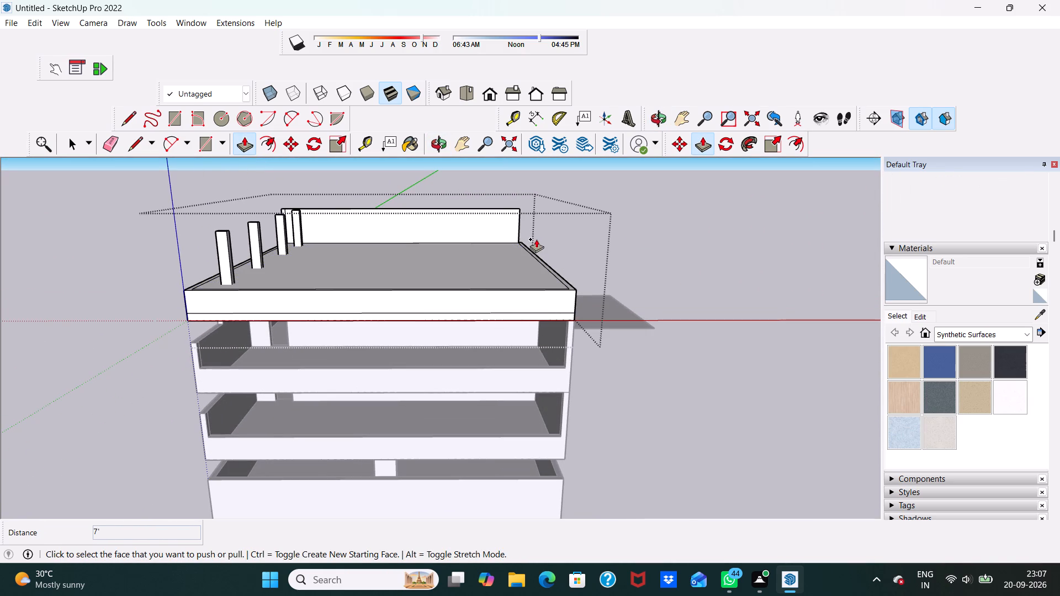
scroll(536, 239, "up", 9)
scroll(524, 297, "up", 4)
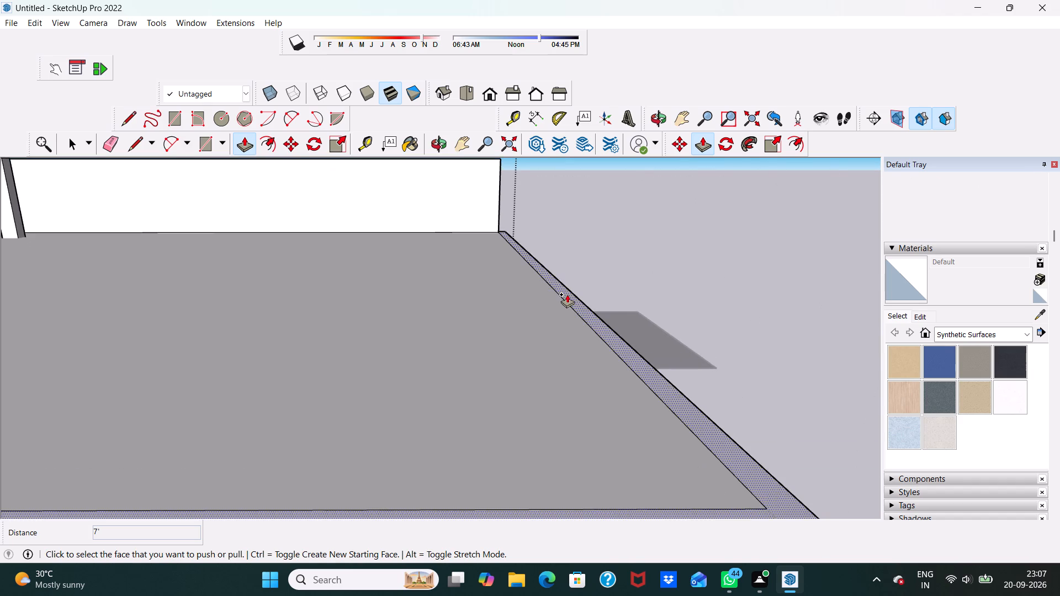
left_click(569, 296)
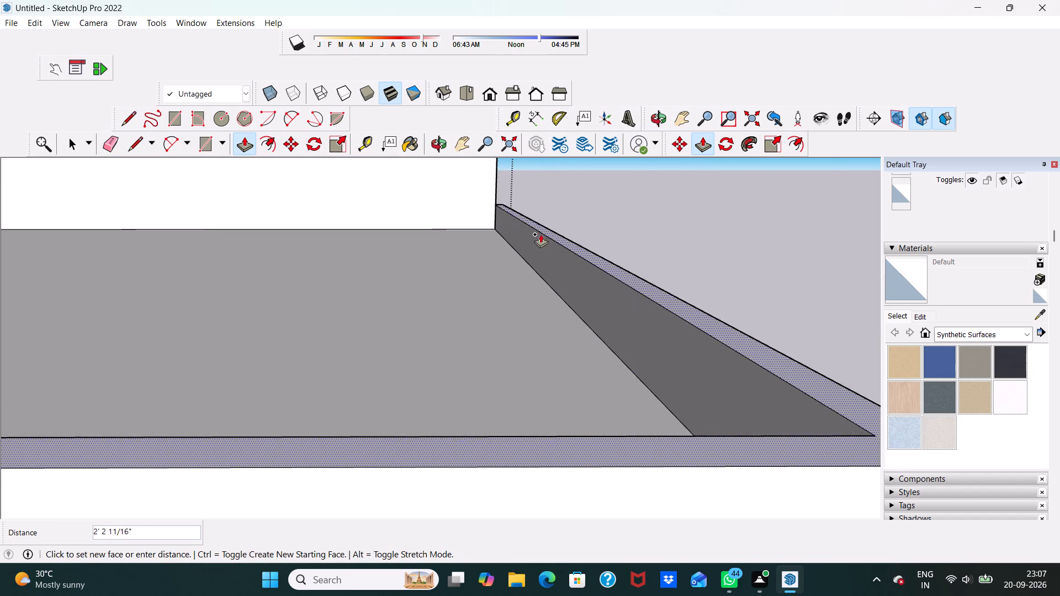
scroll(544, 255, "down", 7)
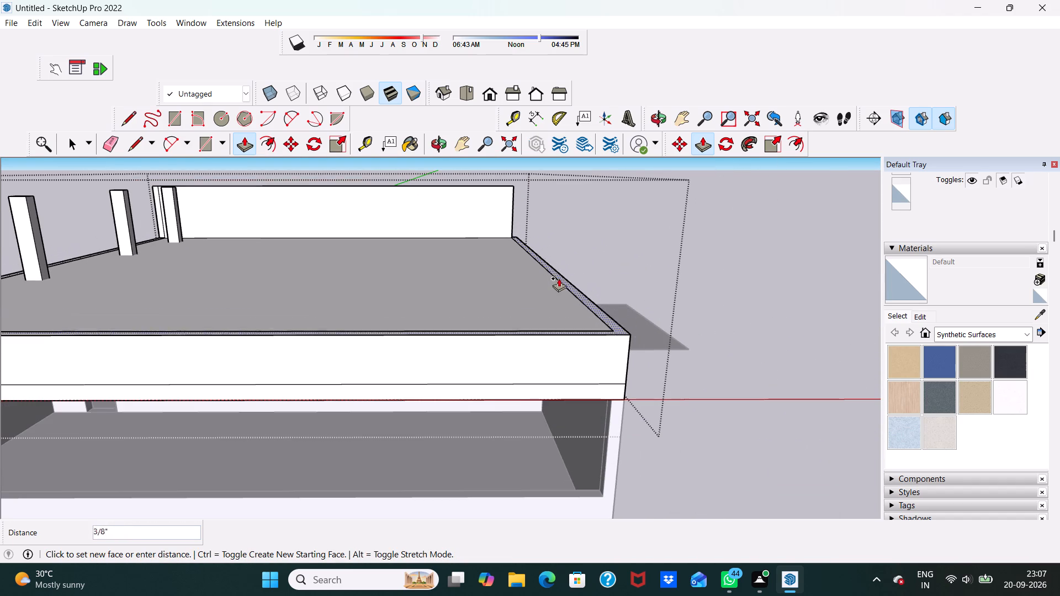
Undo the 7' parapet raise and the narrow rectangle on the side opposite the open balconies.
key("ctrl+z")
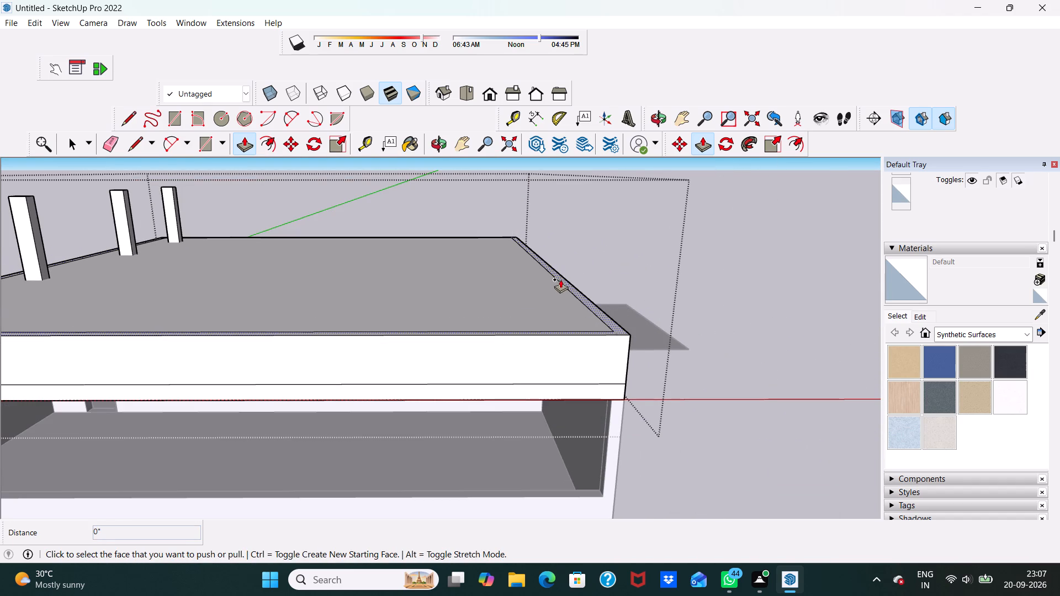
left_click_drag(561, 265, 597, 264)
key("space")
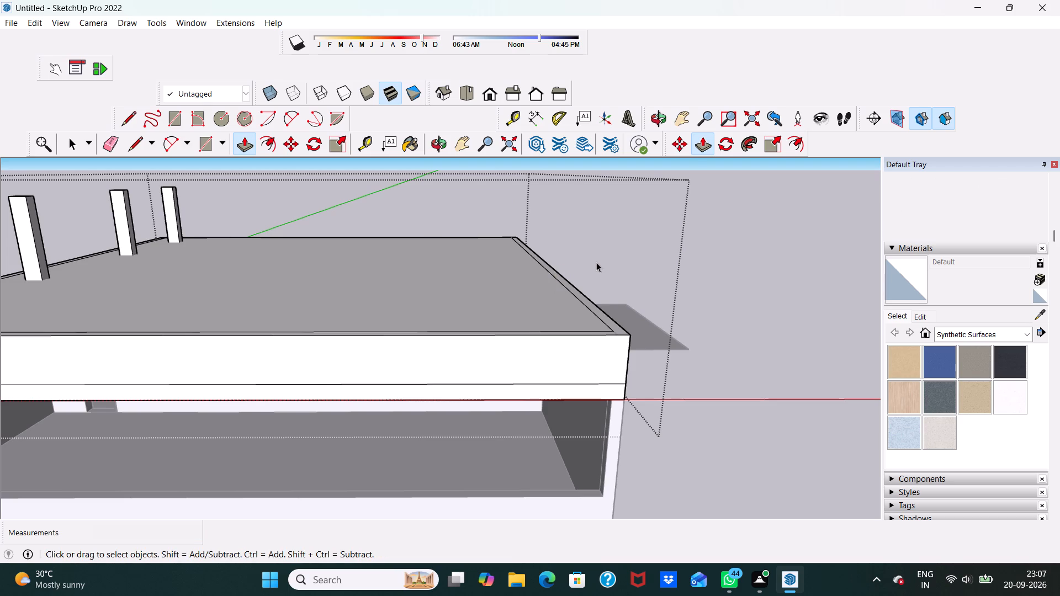
scroll(592, 257, "up", 1)
key("ctrl+z")
Draw a rectangle about 49' 3" by 9" along the parapet's top on the side opposite the columns.
middle_click_drag(585, 262, 517, 313)
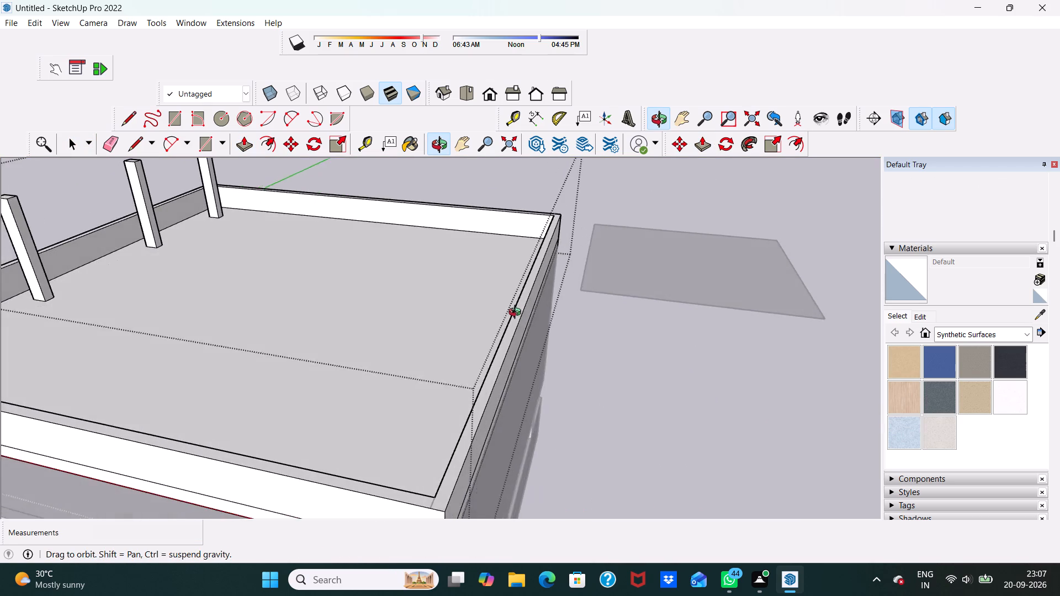
middle_click_drag(517, 313, 532, 311)
scroll(301, 158, "up", 2)
left_click(176, 115)
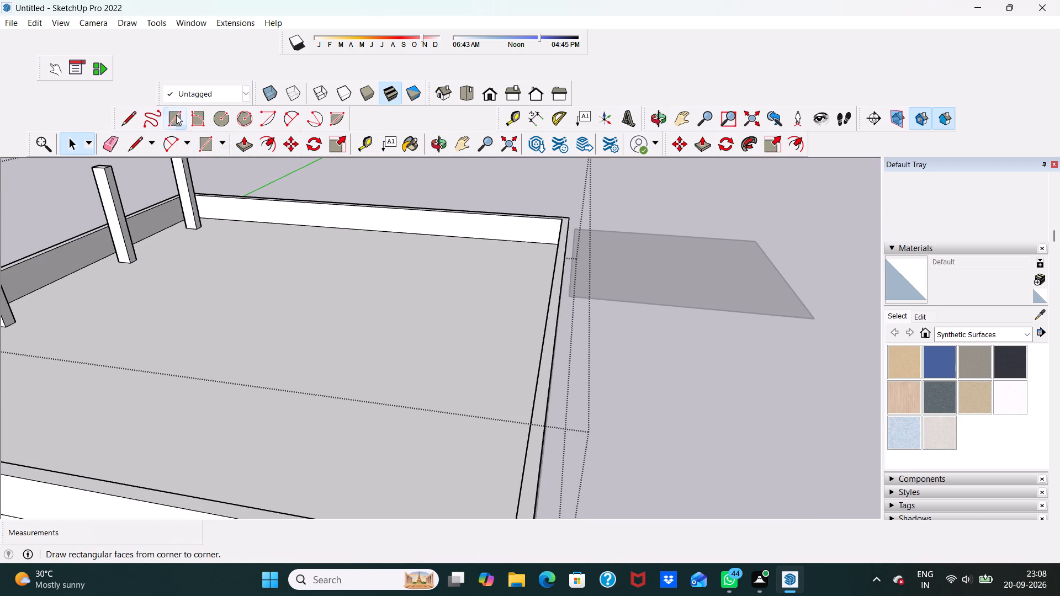
scroll(535, 217, "up", 4)
left_click(565, 221)
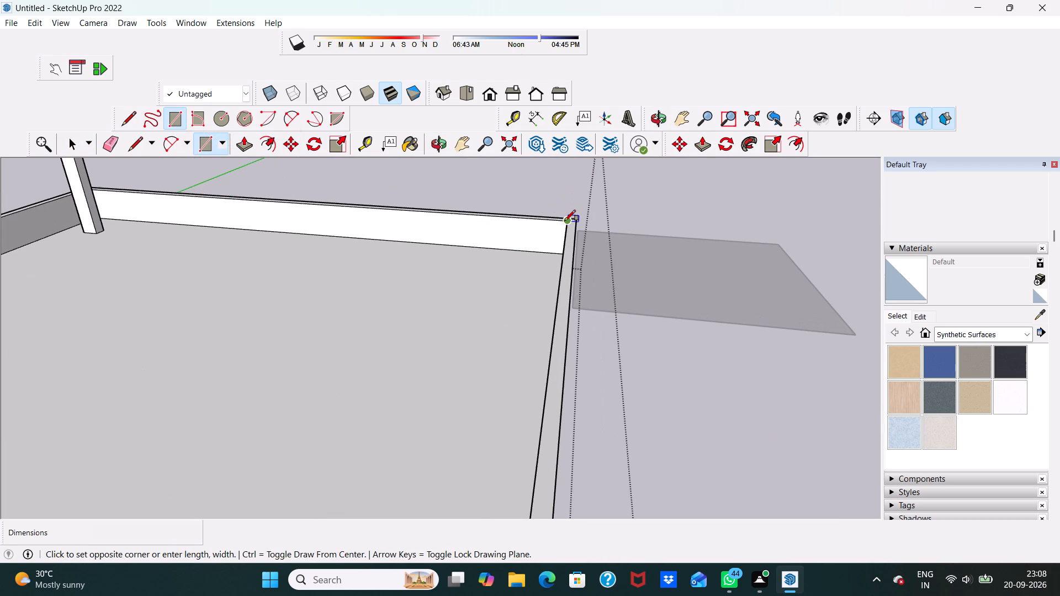
scroll(572, 305, "down", 3)
scroll(558, 358, "down", 3)
scroll(553, 440, "down", 2)
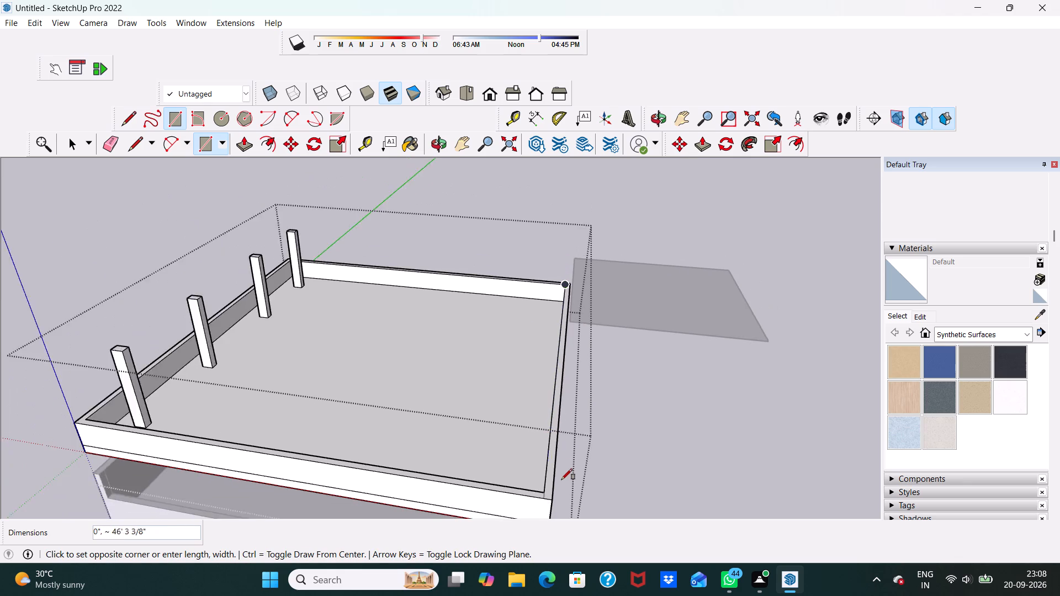
scroll(561, 480, "down", 1)
left_click(551, 498)
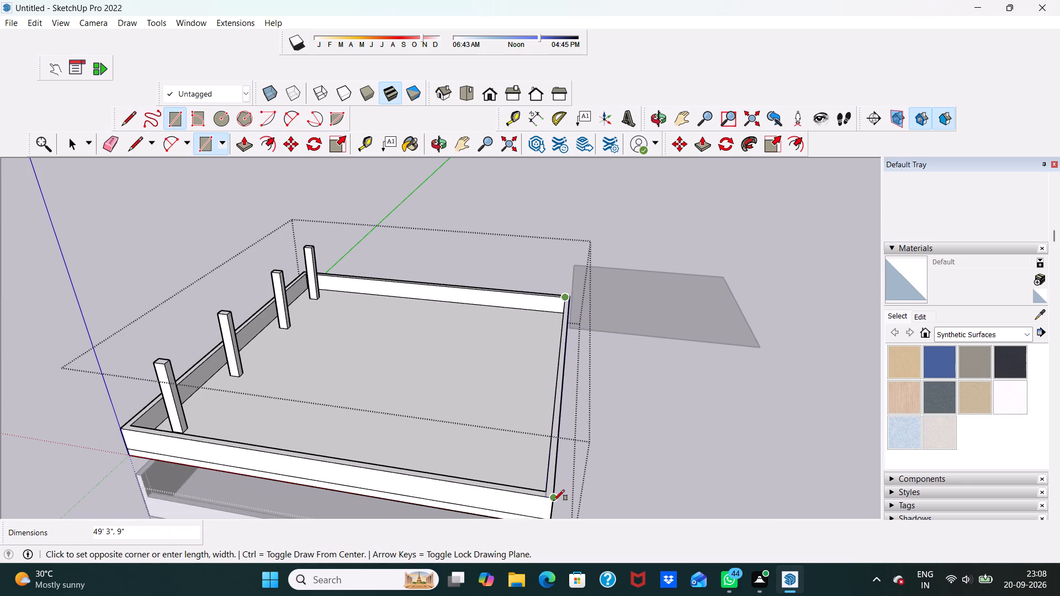
left_click(554, 501)
scroll(554, 450, "up", 4)
key("space")
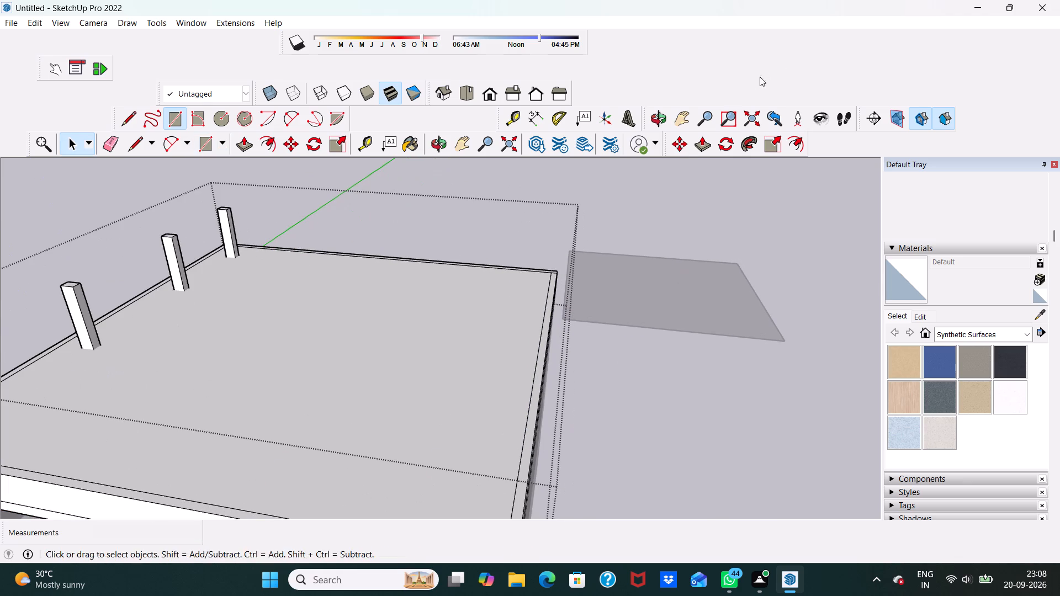
Draw a 9" line and a diagonal from inner to outer corner across the parapet top at the strip's balcony-side end.
scroll(607, 241, "up", 1)
scroll(587, 206, "down", 6)
scroll(521, 448, "up", 5)
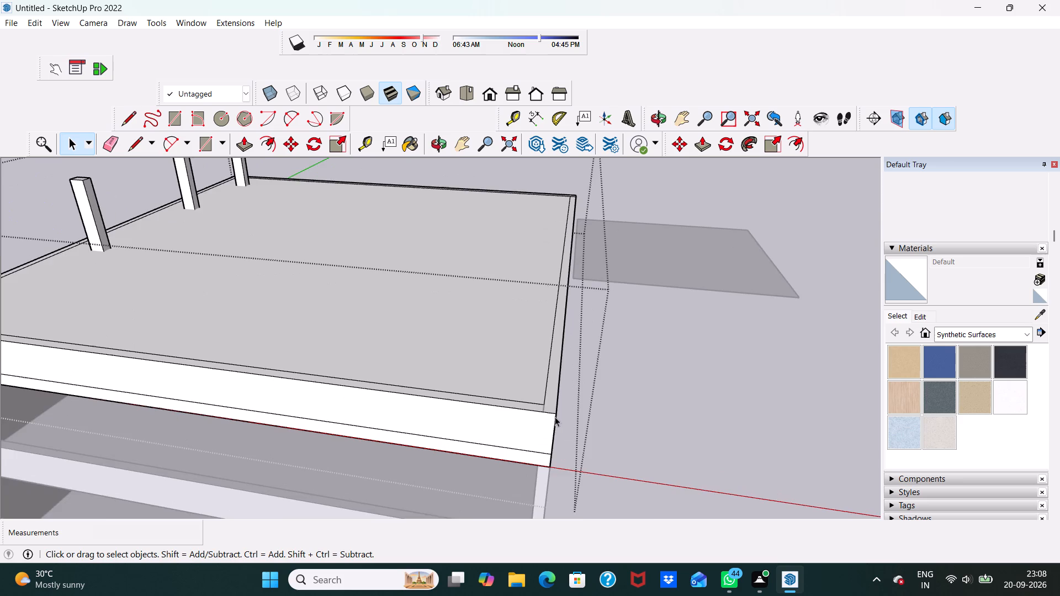
scroll(556, 413, "up", 5)
left_click(132, 143)
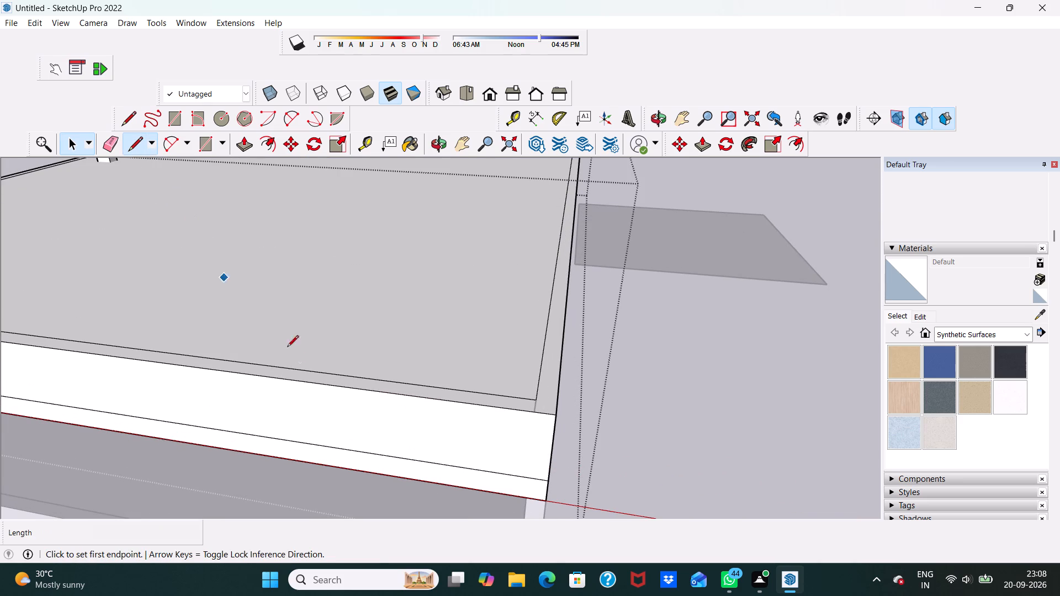
left_click(536, 399)
left_click(536, 413)
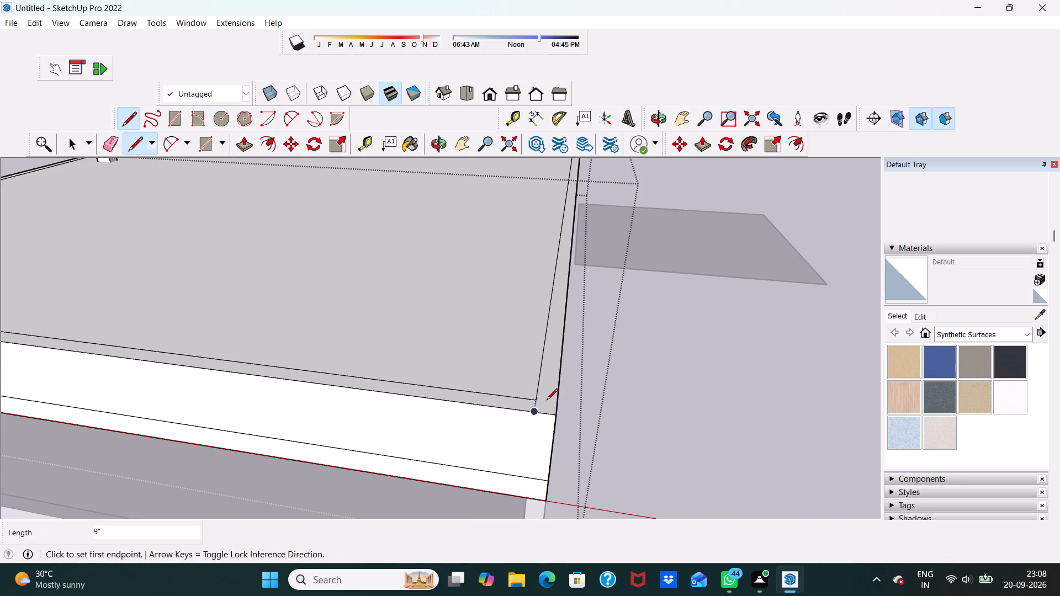
scroll(540, 407, "up", 5)
left_click(529, 414)
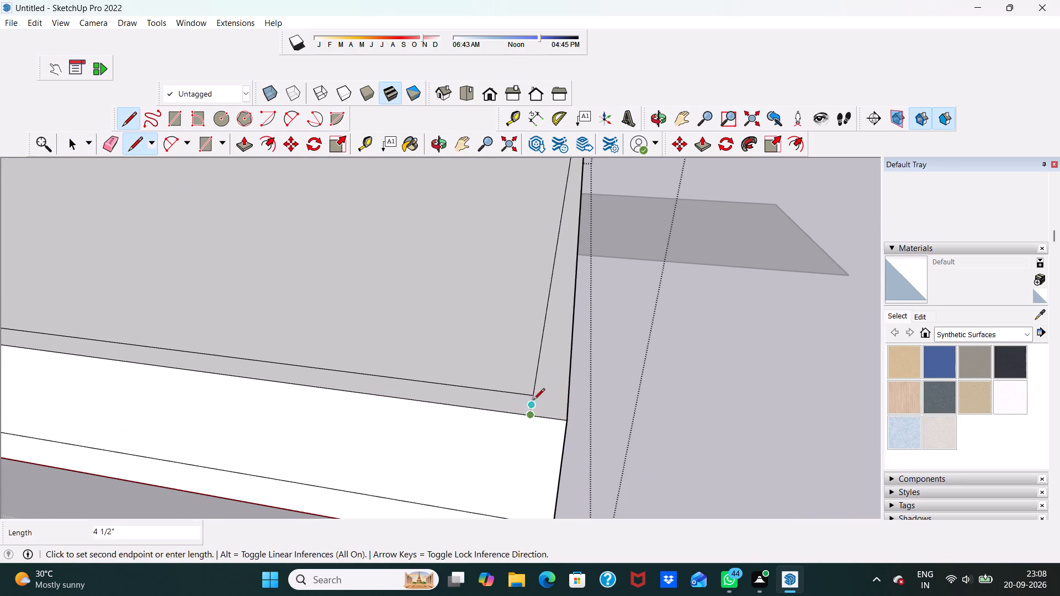
left_click_drag(534, 397, 539, 401)
left_click_drag(565, 422, 566, 422)
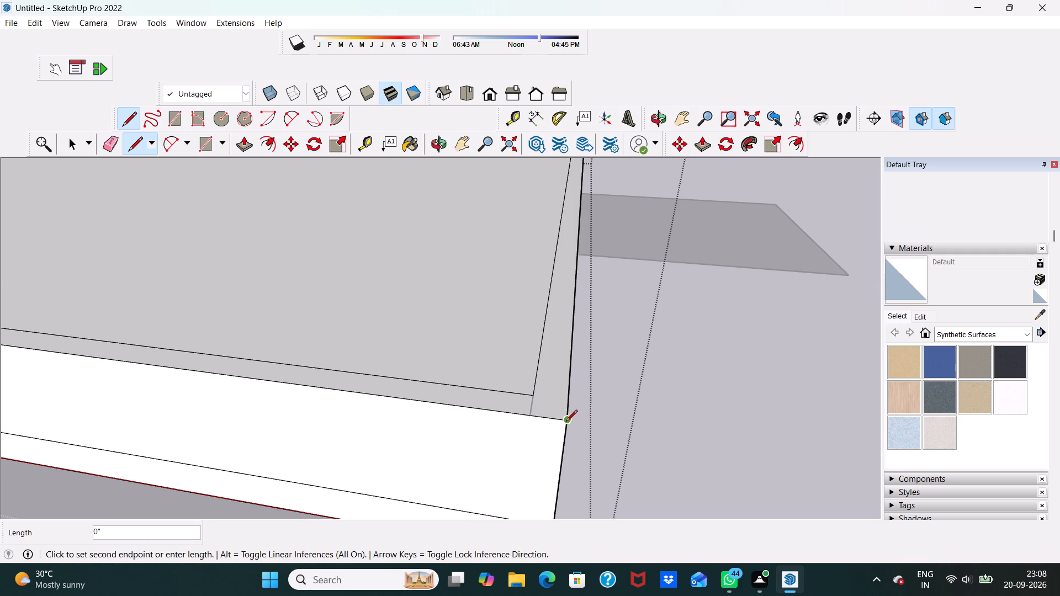
left_click_drag(566, 422, 536, 398)
left_click(536, 398)
key("space")
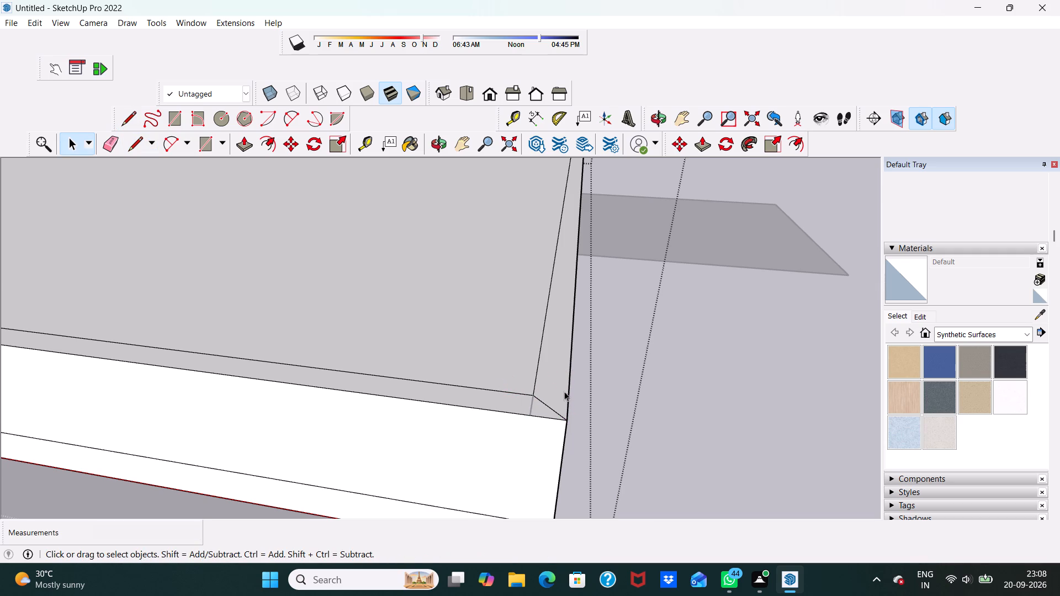
Push/pull the parapet-top strip on the side opposite the columns upward by 7'.
left_click(557, 385)
scroll(543, 376, "down", 14)
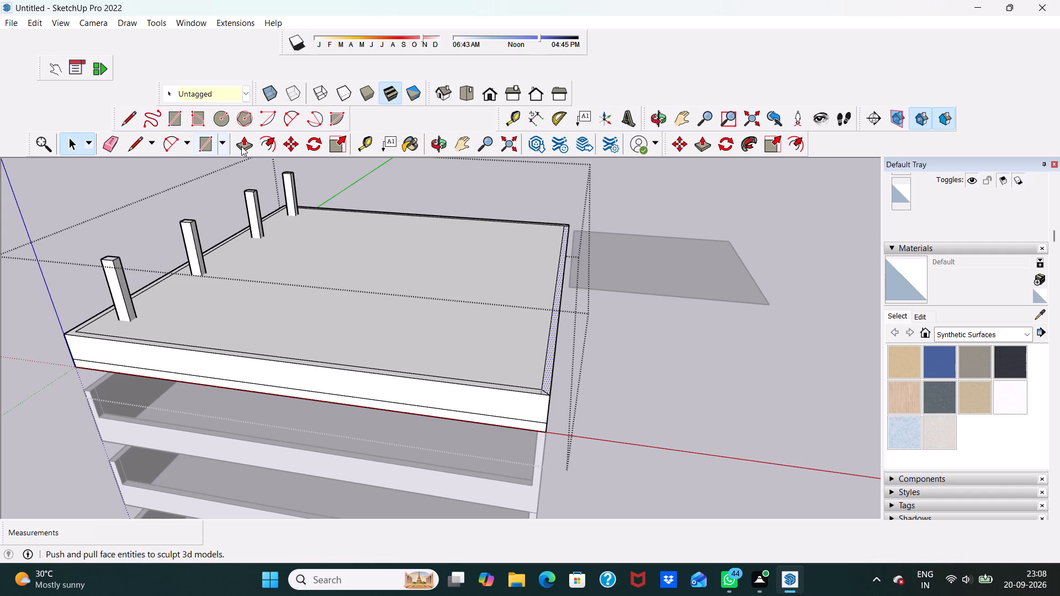
left_click(241, 147)
left_click(549, 359)
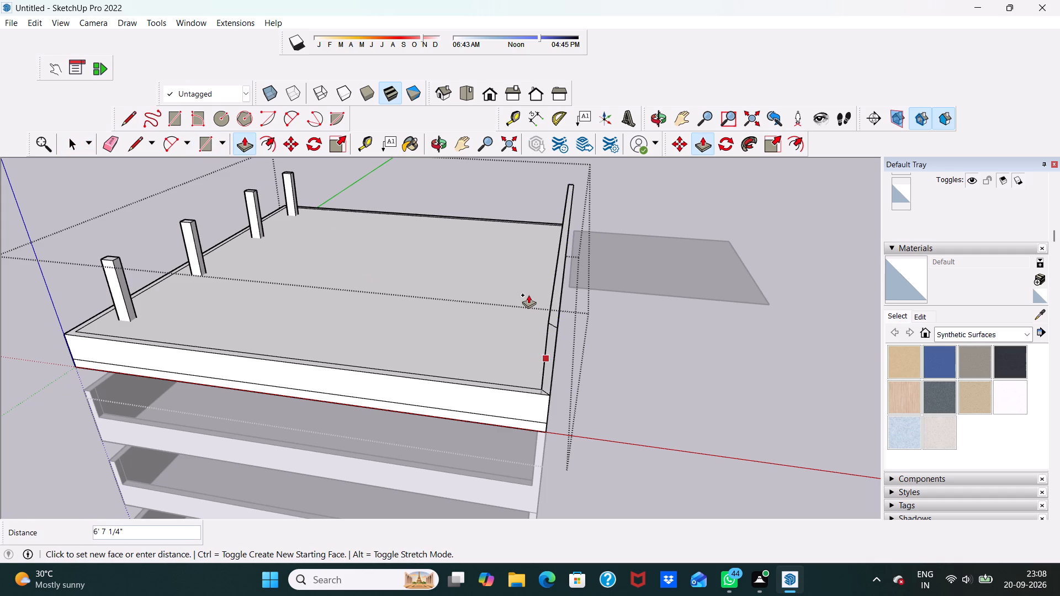
type("7'")
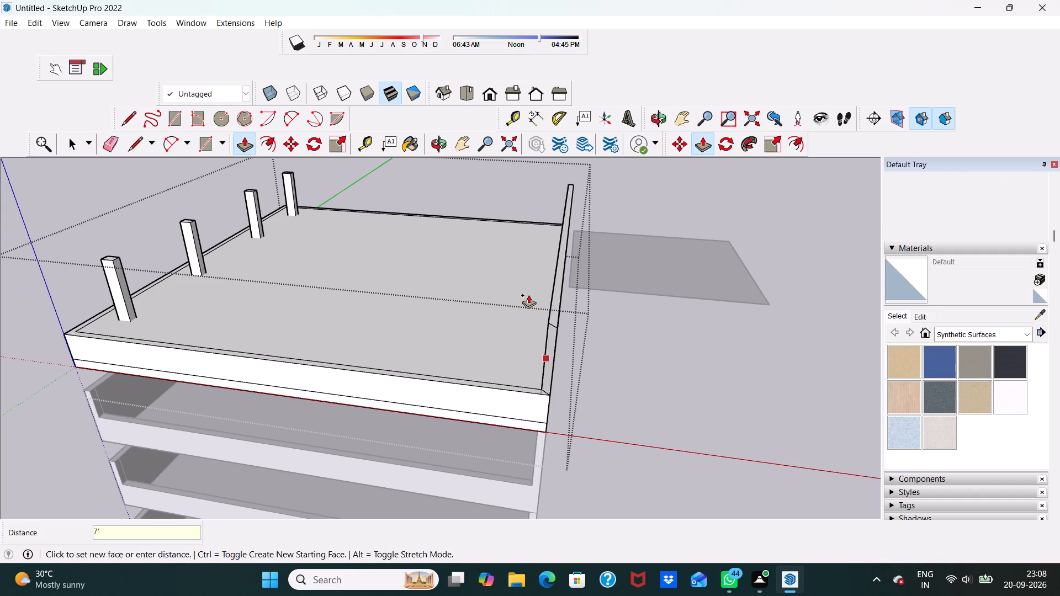
key("Return")
Delete the large face covering the roof area between the parapets.
scroll(528, 319, "down", 1)
middle_click_drag(566, 341, 459, 331)
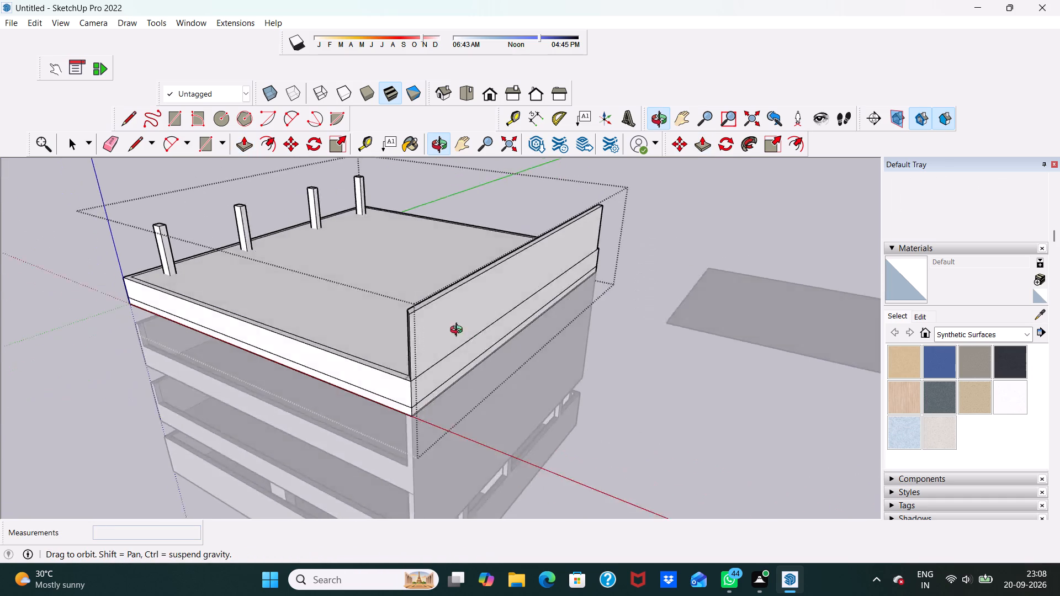
middle_click_drag(459, 331, 598, 289)
scroll(601, 288, "up", 3)
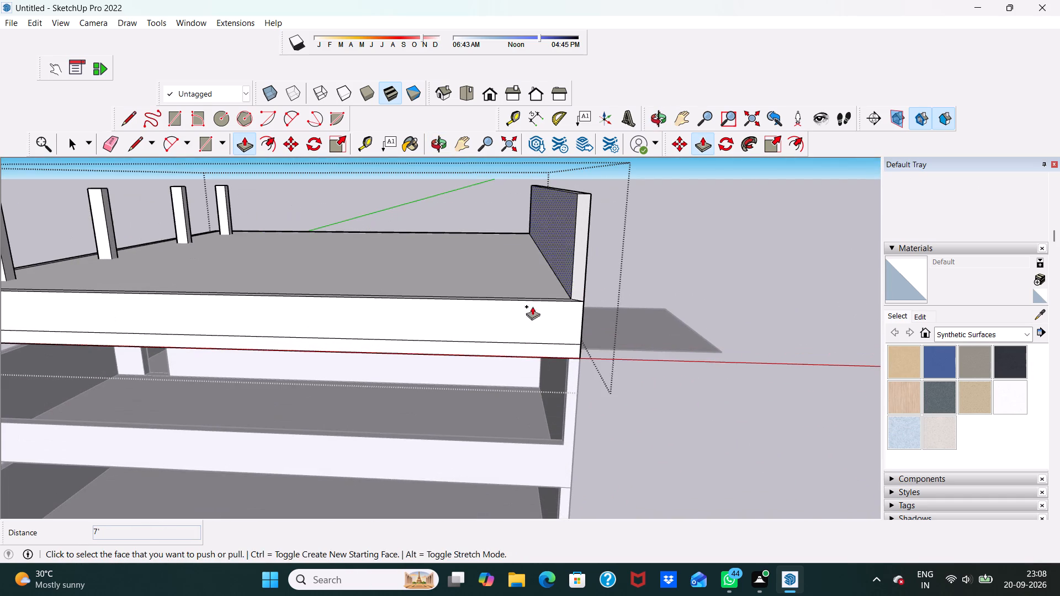
key("space")
middle_click_drag(544, 291, 497, 409)
left_click(420, 401)
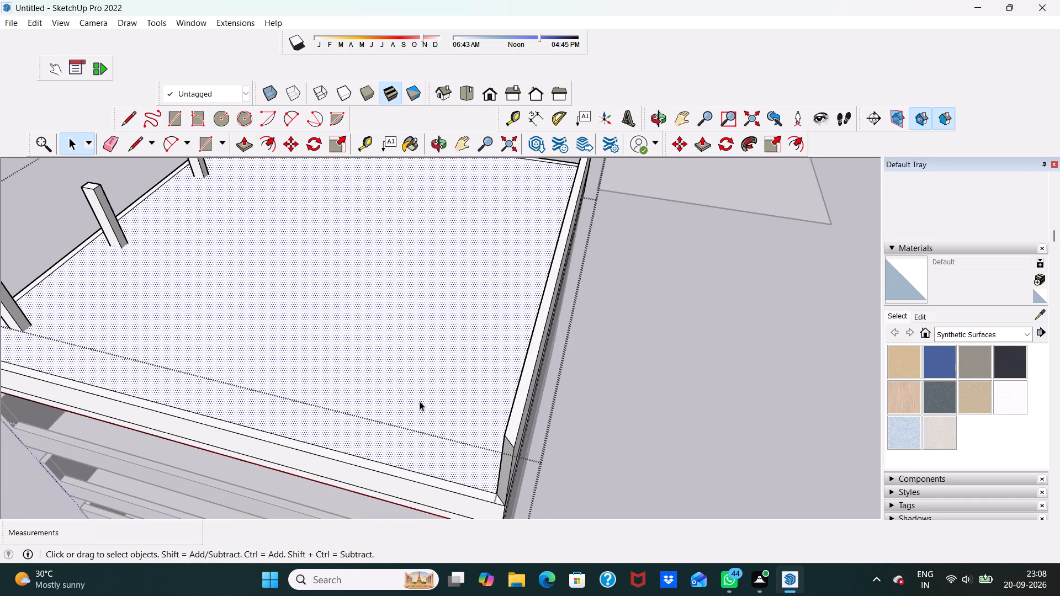
key("Delete")
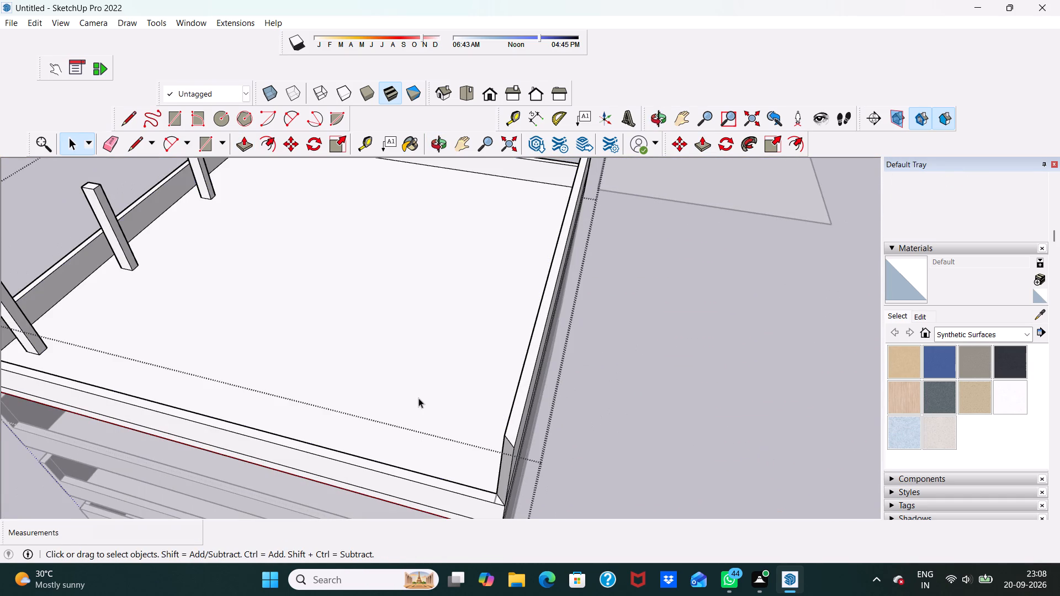
Erase the seam line between the parapet and the raised wall on the wall's outer face.
scroll(294, 228, "down", 6)
middle_click_drag(305, 270, 487, 117)
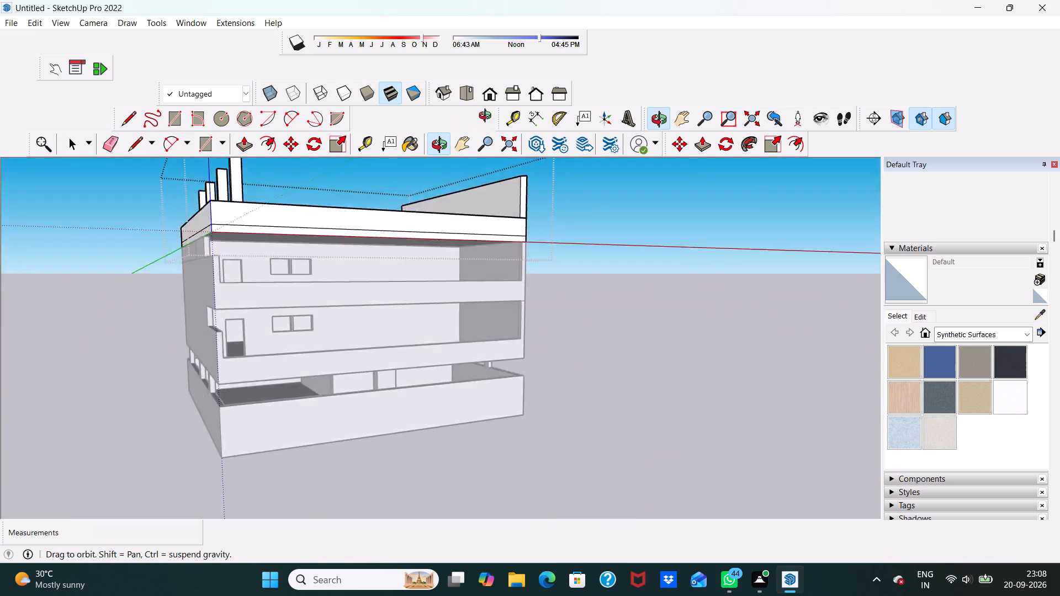
middle_click_drag(487, 117, 483, 145)
scroll(455, 219, "up", 5)
middle_click_drag(486, 249, 185, 275)
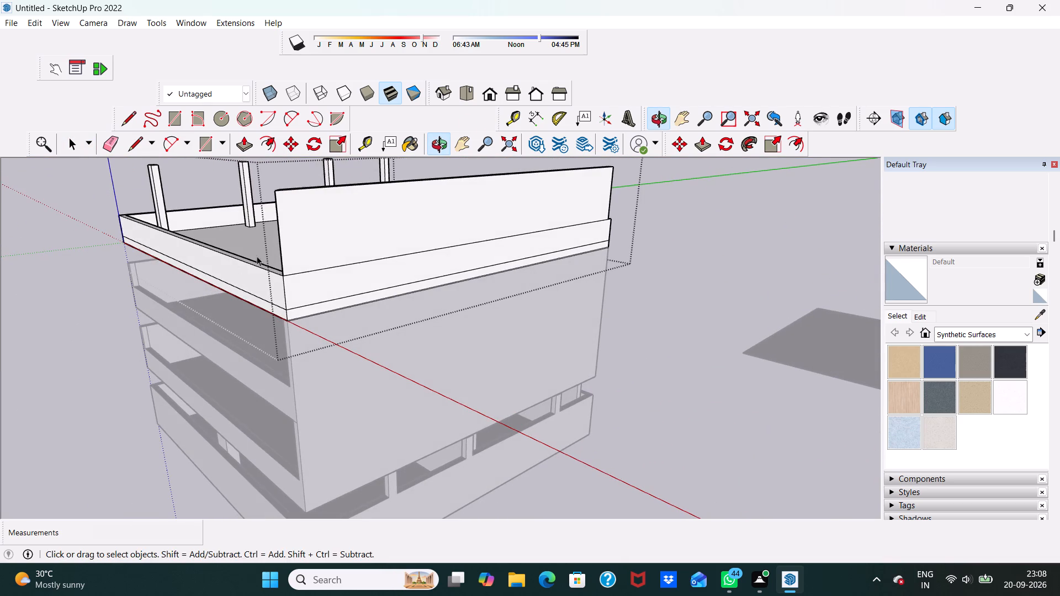
left_click(110, 141)
left_click(321, 269)
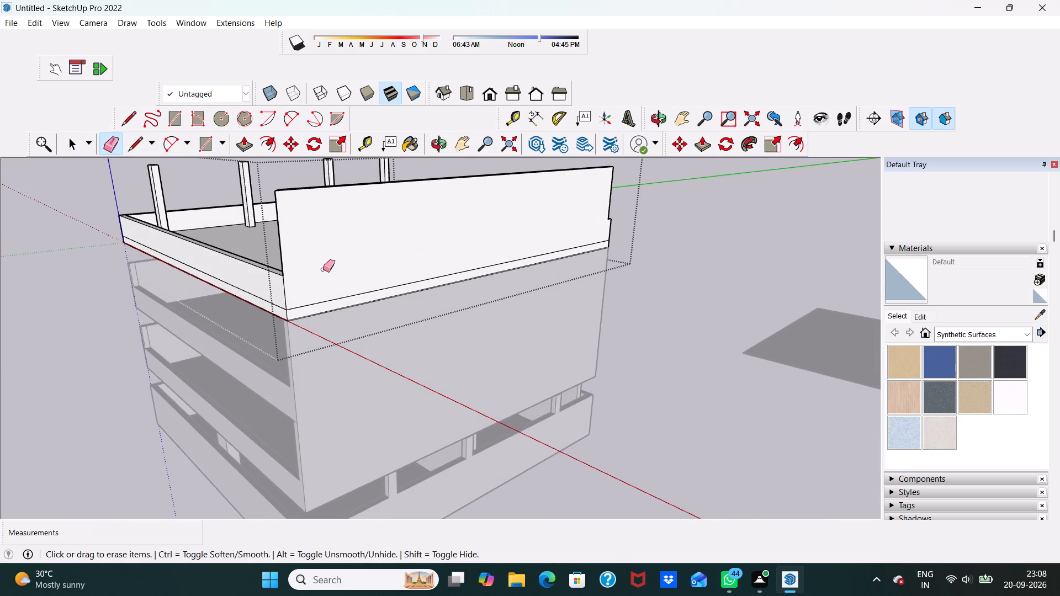
Erase the seam line between the parapet and the raised wall on the wall's inner face.
middle_click_drag(307, 267, 618, 268)
scroll(643, 252, "up", 3)
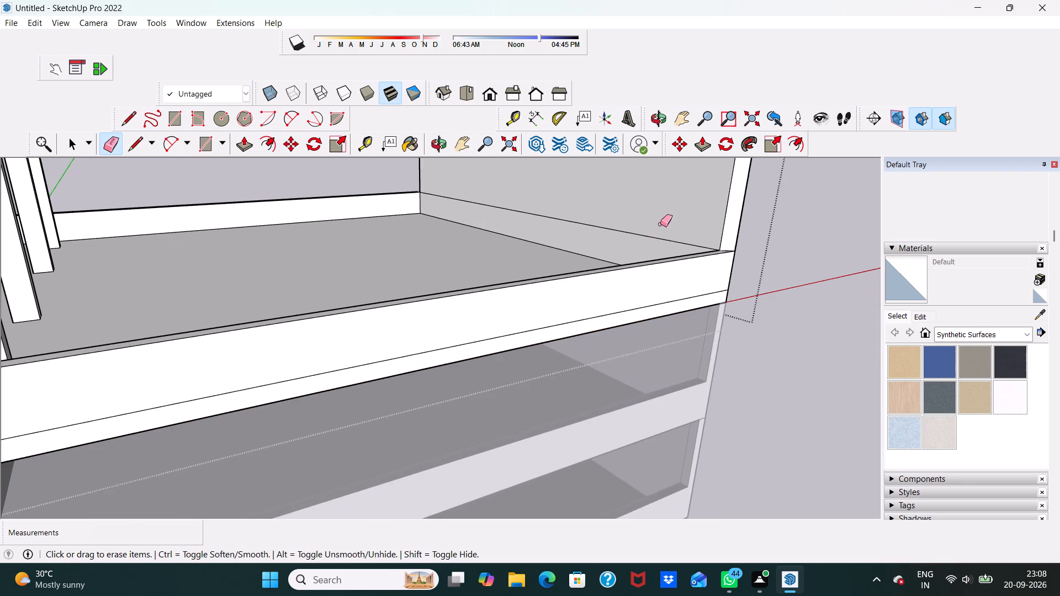
left_click(671, 239)
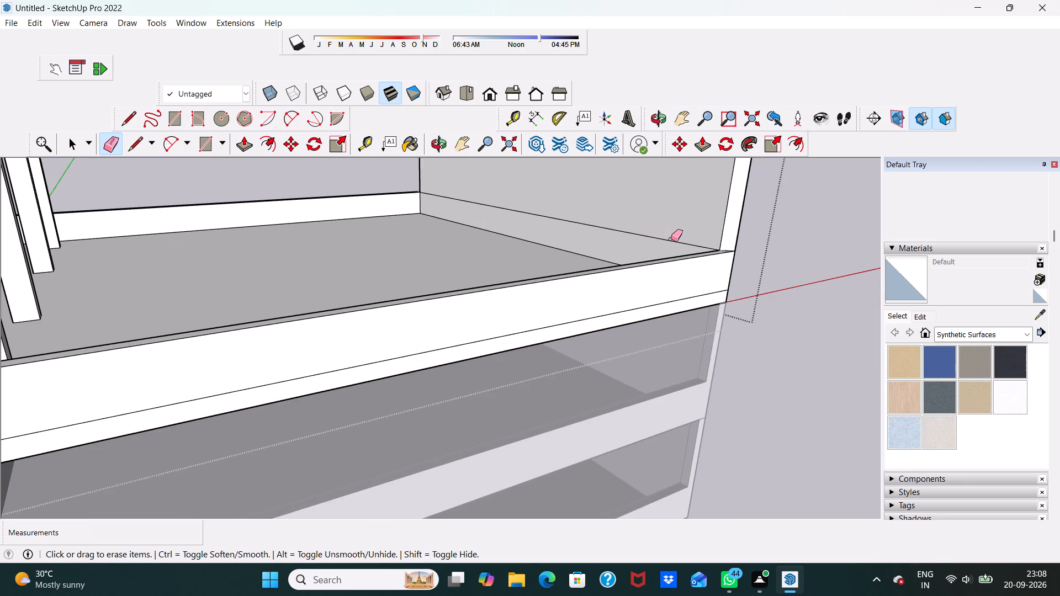
left_click(671, 241)
scroll(619, 226, "down", 5)
middle_click_drag(621, 241, 532, 218)
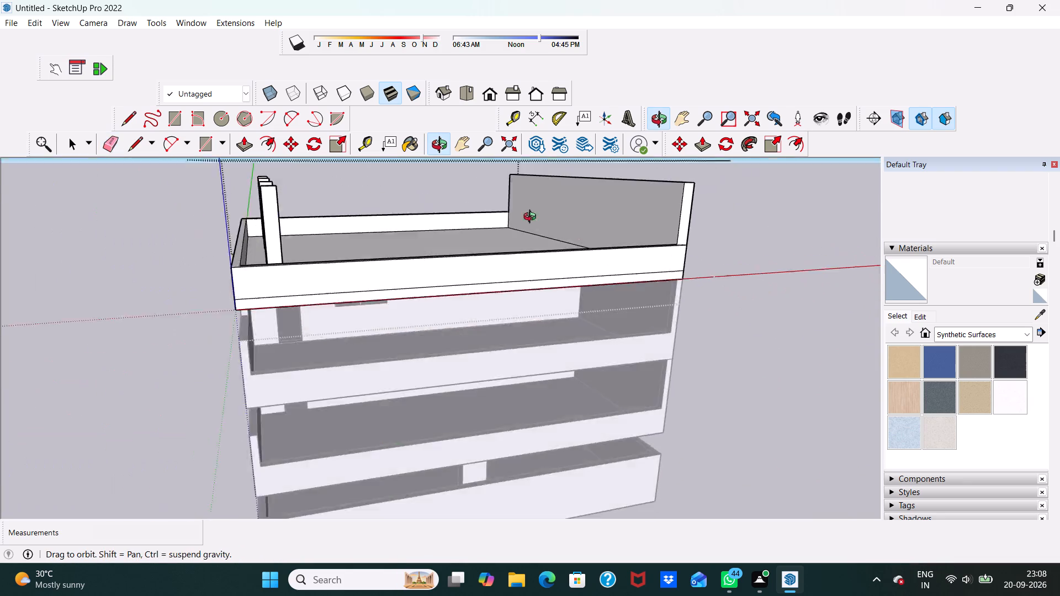
middle_click_drag(532, 218, 495, 212)
scroll(445, 222, "down", 2)
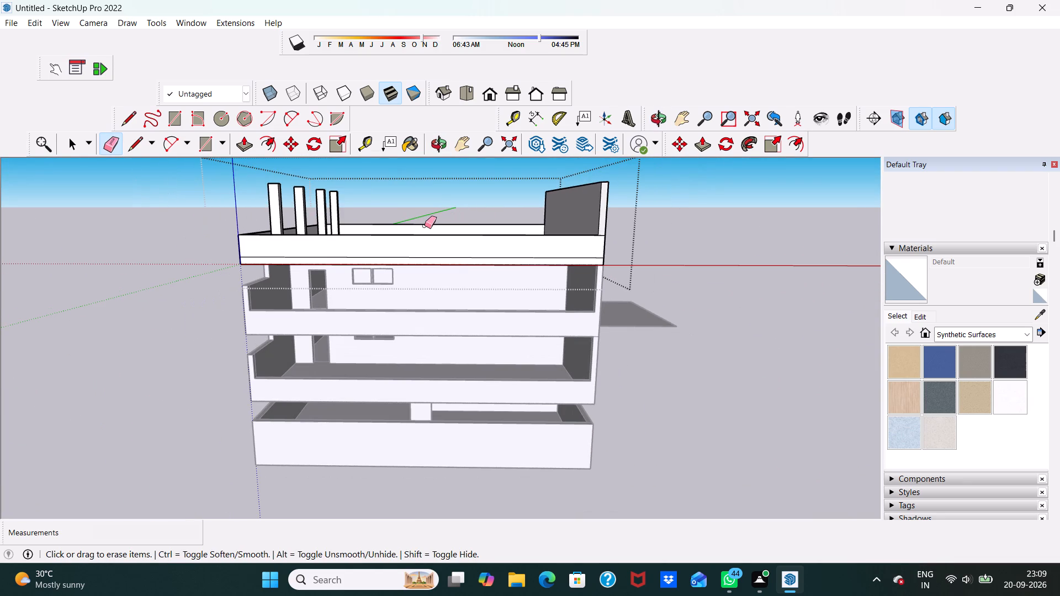
Finish editing the roof level group and return to the whole model.
scroll(425, 226, "down", 2)
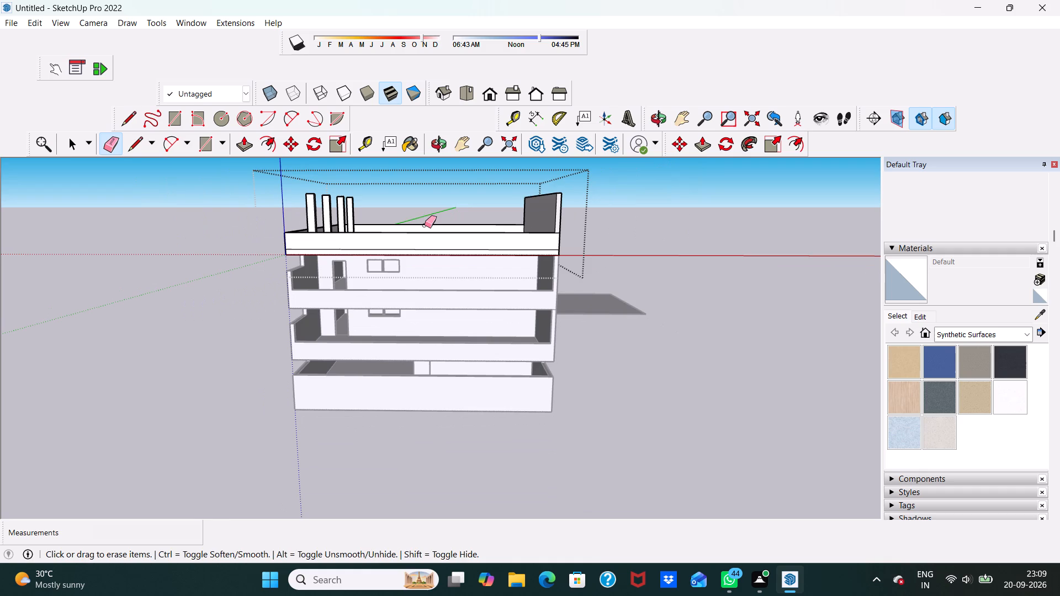
middle_click_drag(421, 225, 444, 249)
scroll(440, 238, "up", 1)
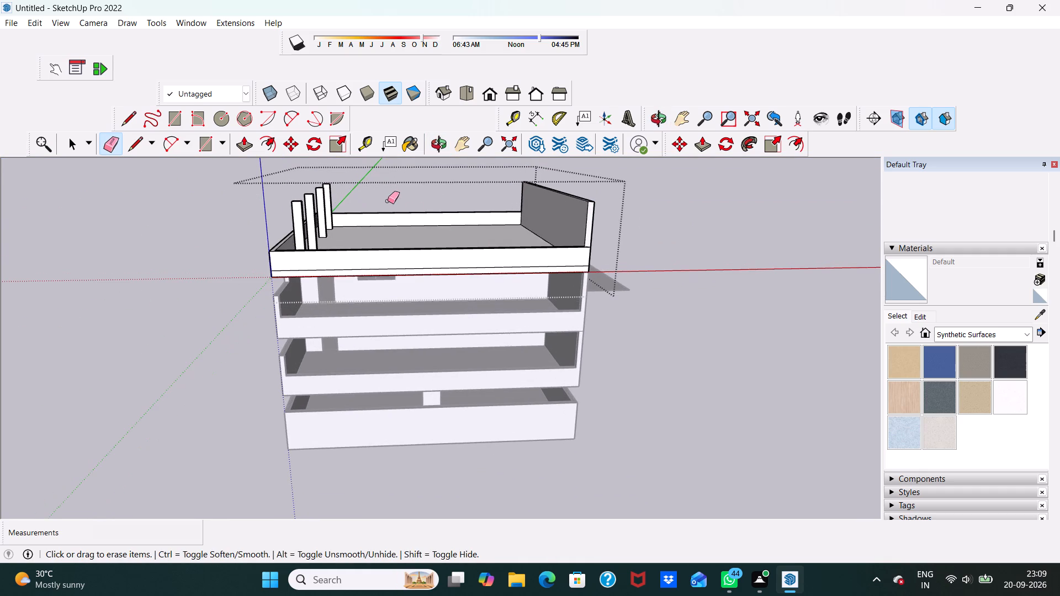
scroll(385, 199, "down", 3)
middle_click_drag(402, 257, 392, 294)
scroll(400, 260, "up", 4)
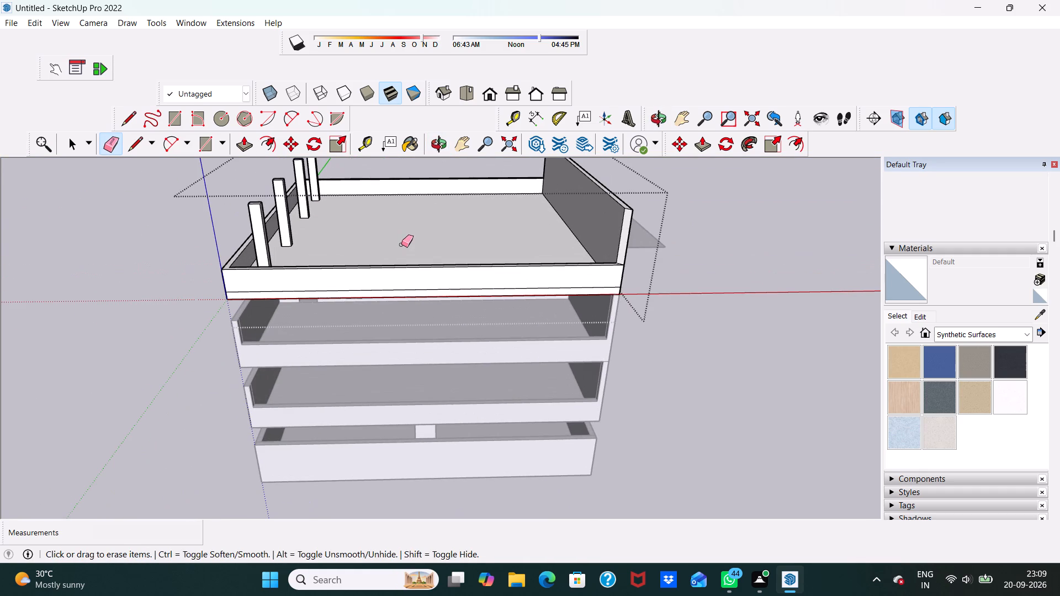
key("space")
middle_click_drag(398, 225, 406, 194)
scroll(406, 194, "up", 2)
scroll(406, 194, "down", 6)
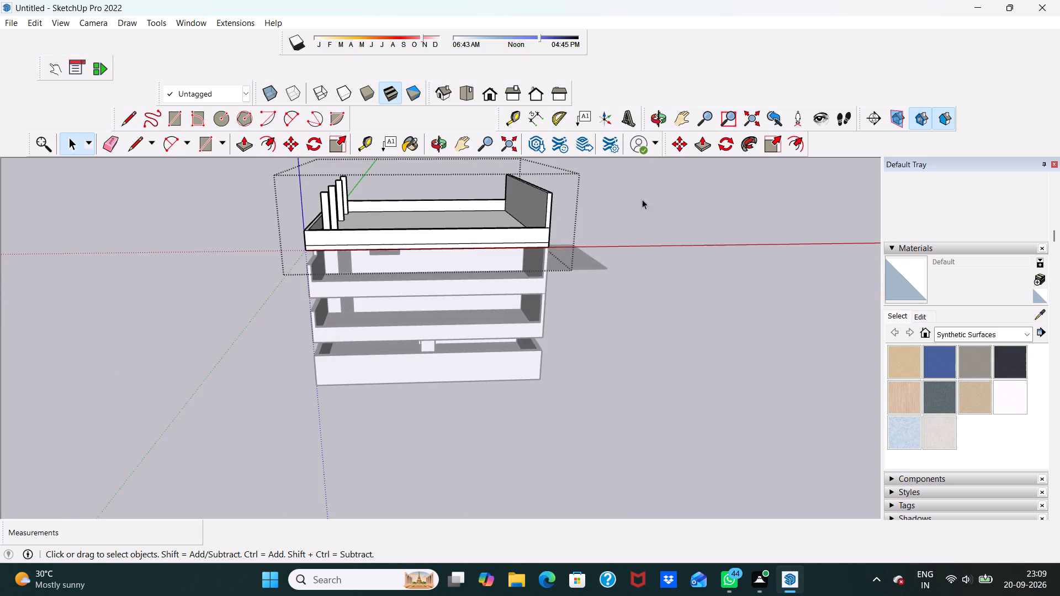
scroll(651, 196, "up", 2)
scroll(616, 216, "down", 5)
left_click(604, 259)
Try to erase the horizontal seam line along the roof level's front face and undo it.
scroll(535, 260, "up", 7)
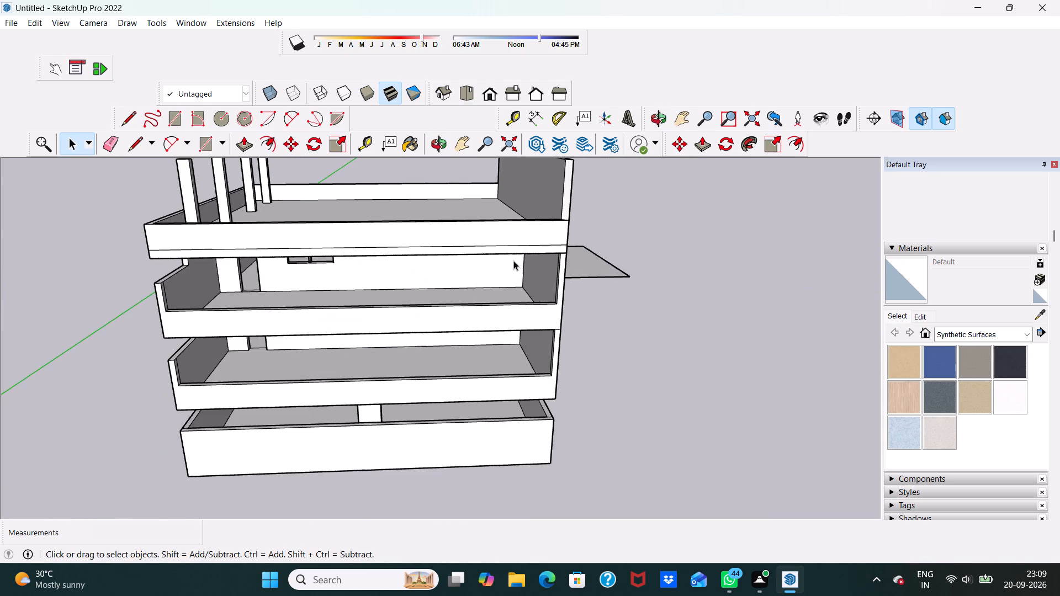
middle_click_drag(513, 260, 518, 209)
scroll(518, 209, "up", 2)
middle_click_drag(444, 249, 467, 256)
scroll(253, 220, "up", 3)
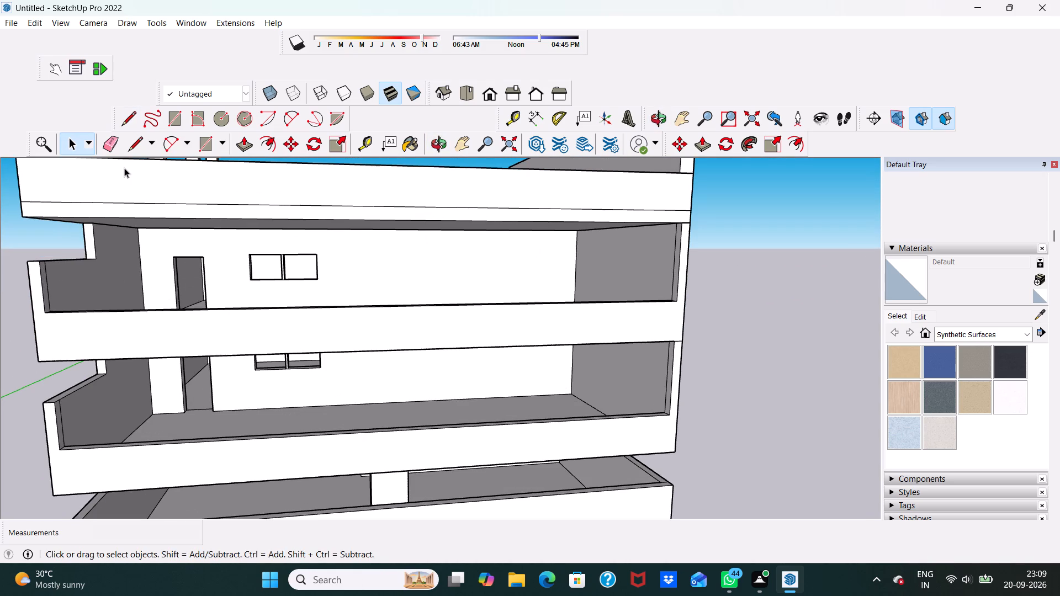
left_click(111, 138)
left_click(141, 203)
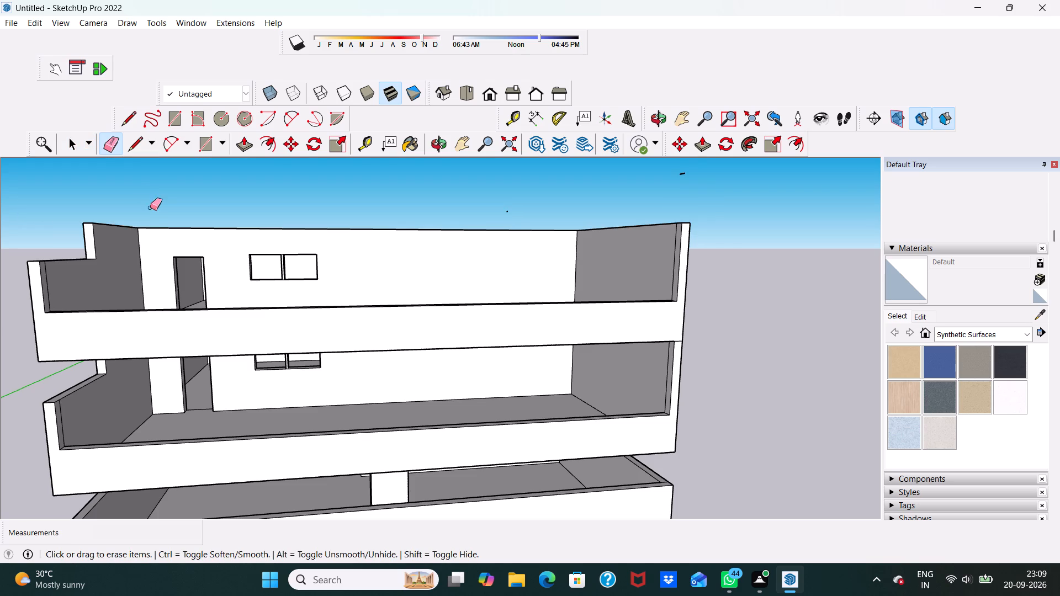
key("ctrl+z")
Examine the building's front and side elevations and the separate flat rectangle lying beside it.
scroll(401, 194, "down", 2)
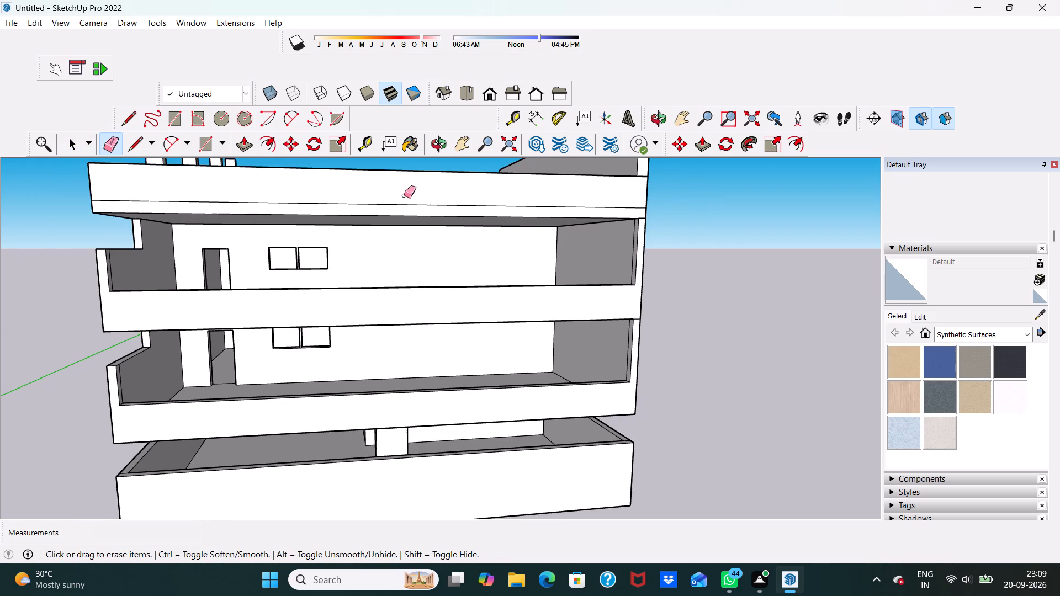
key("space")
middle_click_drag(585, 191, 512, 220)
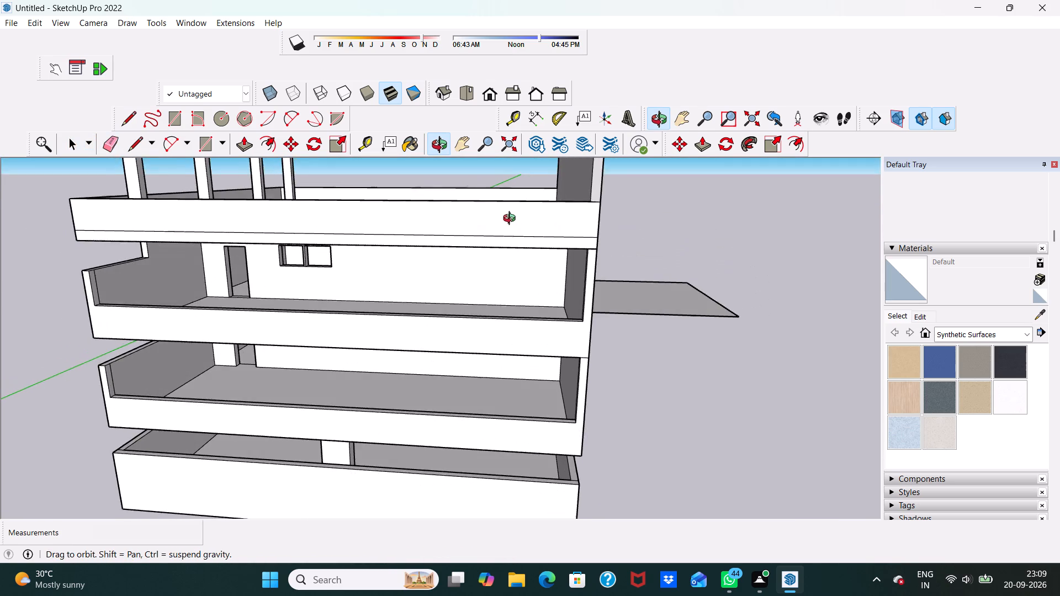
middle_click_drag(512, 220, 512, 214)
scroll(512, 213, "up", 1)
scroll(510, 210, "down", 2)
middle_click_drag(471, 221, 502, 191)
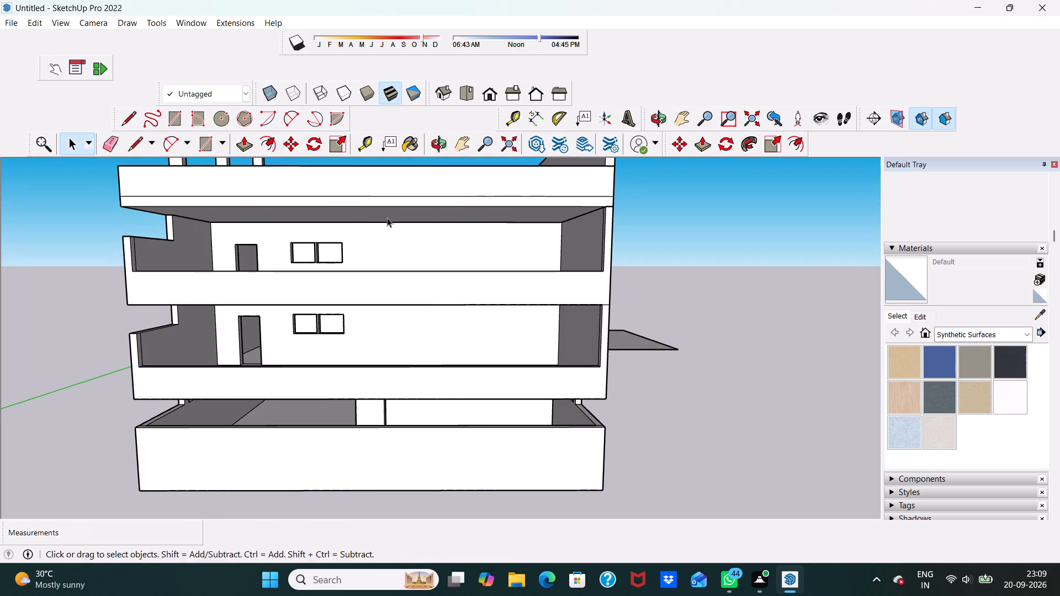
left_click(489, 90)
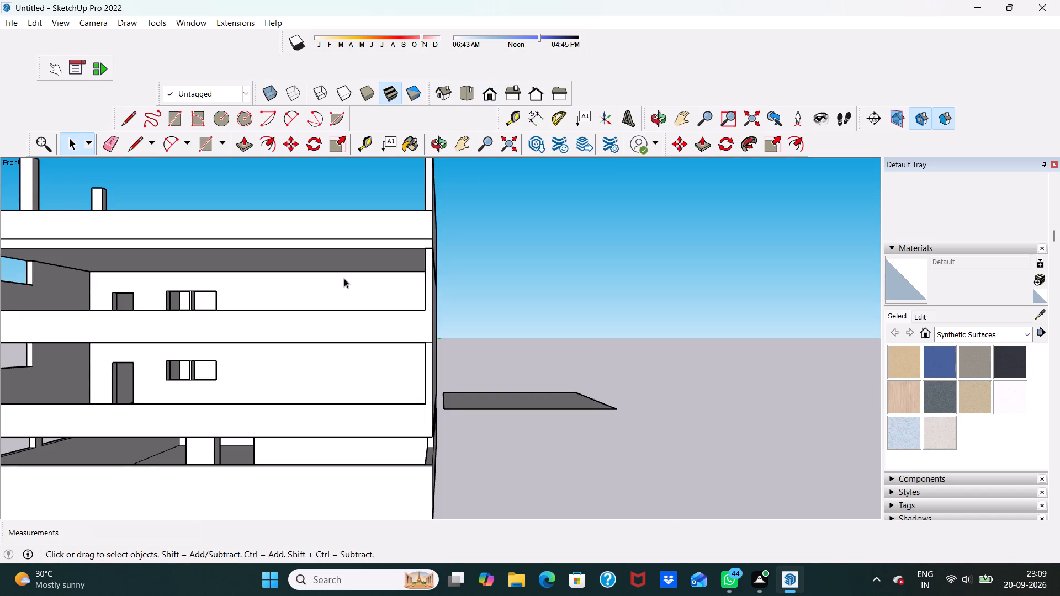
scroll(290, 289, "up", 2)
scroll(356, 255, "down", 5)
middle_click_drag(385, 267, 414, 302)
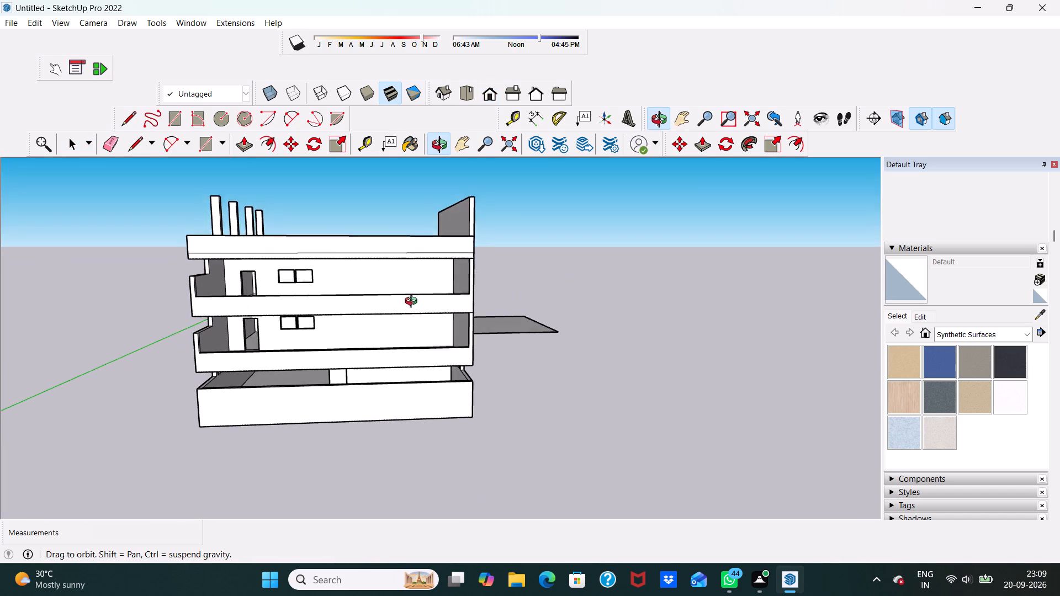
middle_click_drag(414, 302, 409, 291)
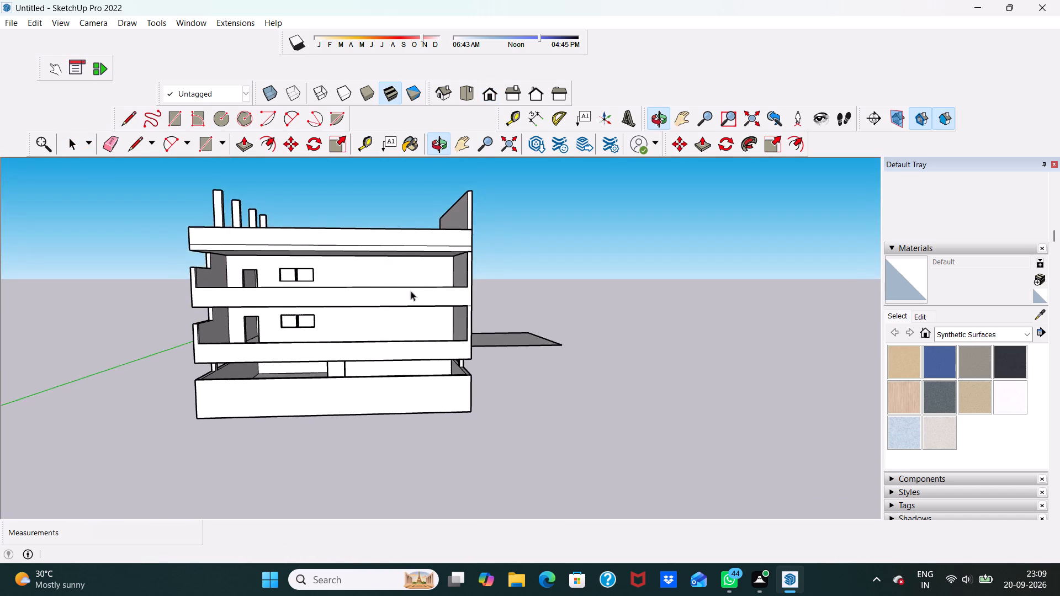
scroll(505, 273, "down", 3)
middle_click_drag(601, 226, 384, 284)
scroll(660, 270, "up", 5)
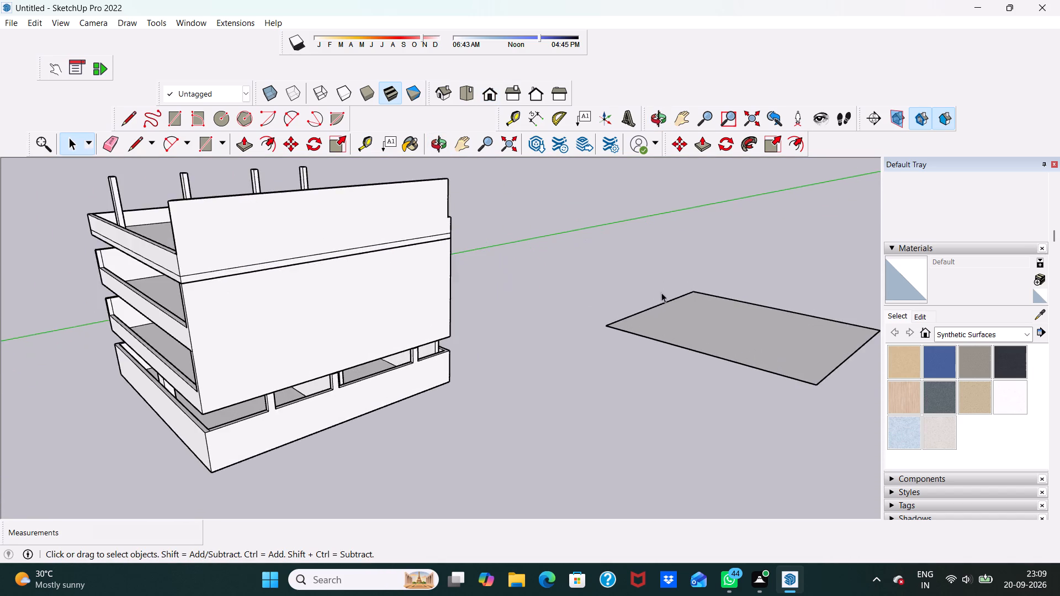
scroll(698, 348, "up", 6)
scroll(535, 321, "down", 3)
middle_click_drag(512, 329, 411, 358)
scroll(409, 350, "up", 1)
scroll(359, 317, "down", 6)
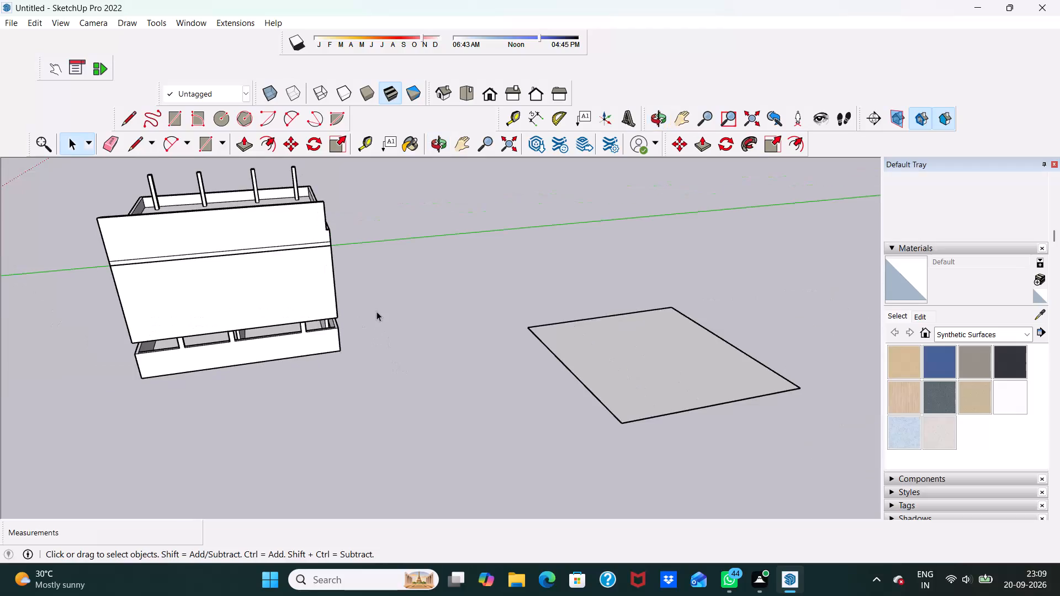
middle_click_drag(377, 311, 203, 326)
scroll(384, 250, "up", 6)
middle_click_drag(362, 219, 310, 304)
scroll(310, 304, "up", 4)
middle_click_drag(309, 298, 442, 264)
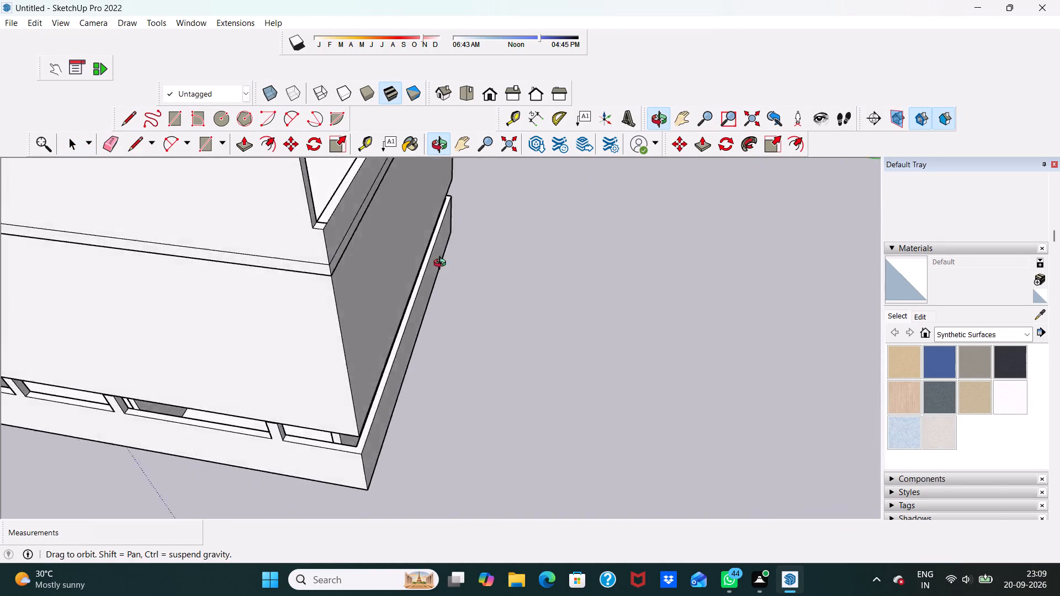
middle_click_drag(442, 264, 526, 212)
scroll(568, 194, "up", 1)
scroll(553, 206, "down", 10)
scroll(741, 272, "up", 3)
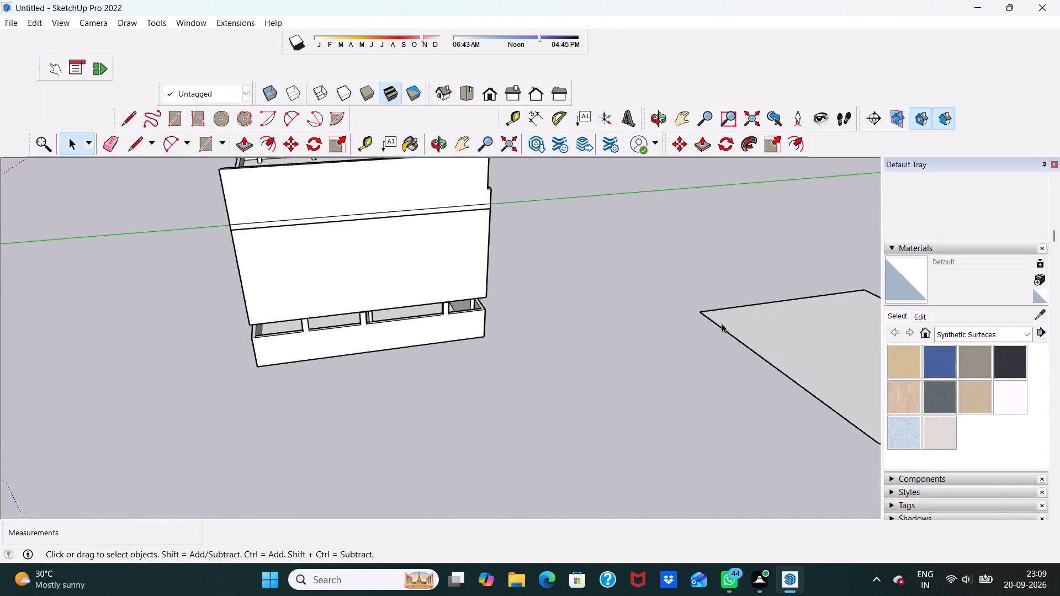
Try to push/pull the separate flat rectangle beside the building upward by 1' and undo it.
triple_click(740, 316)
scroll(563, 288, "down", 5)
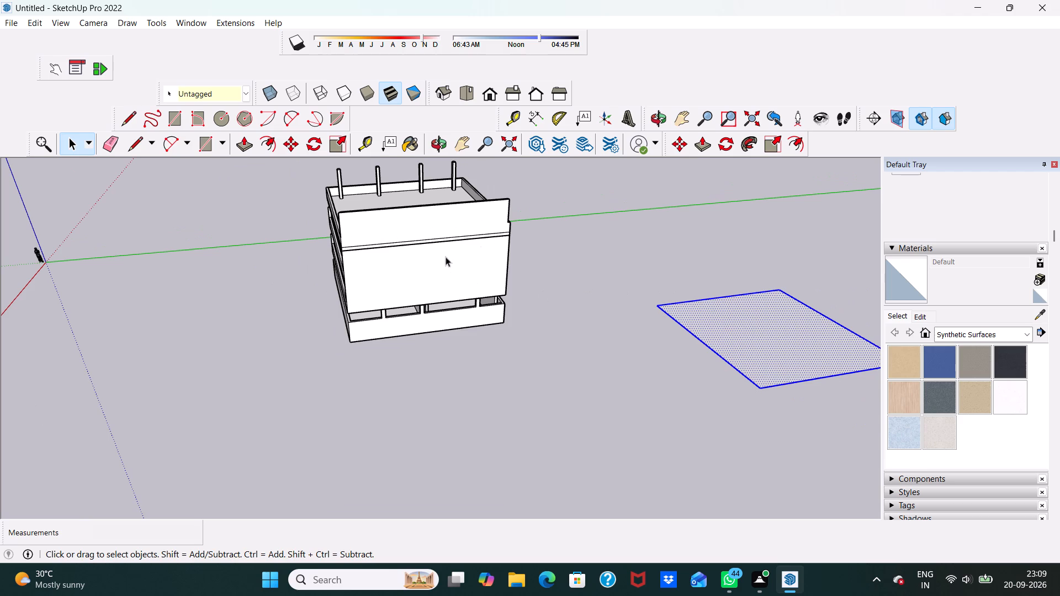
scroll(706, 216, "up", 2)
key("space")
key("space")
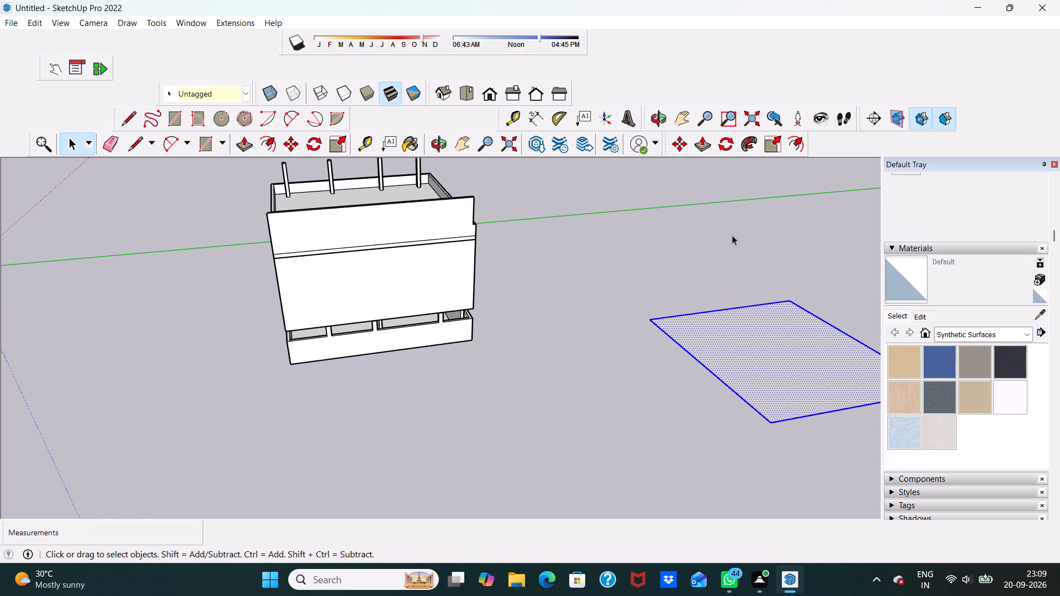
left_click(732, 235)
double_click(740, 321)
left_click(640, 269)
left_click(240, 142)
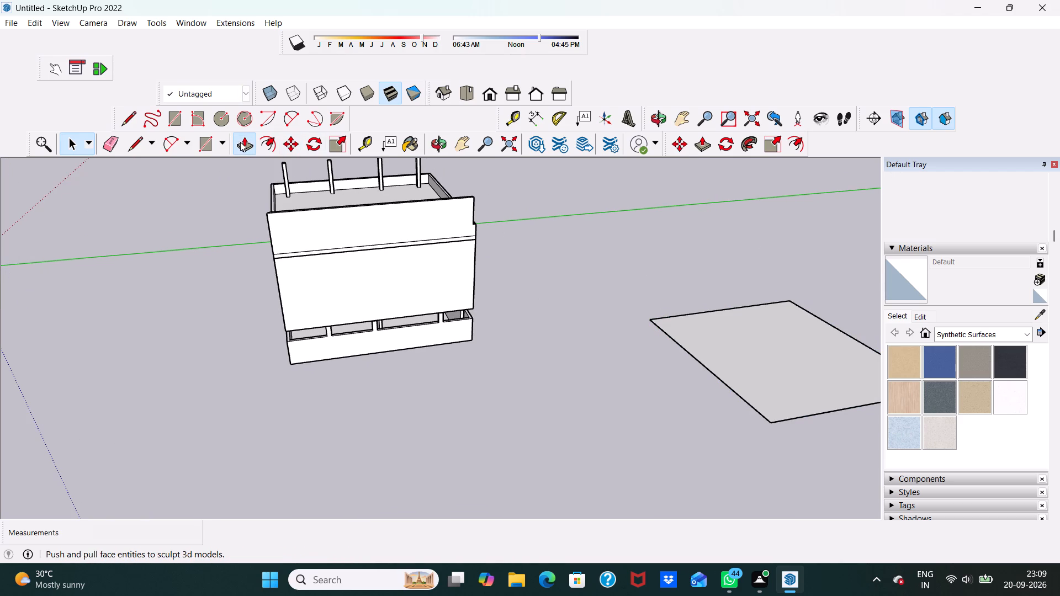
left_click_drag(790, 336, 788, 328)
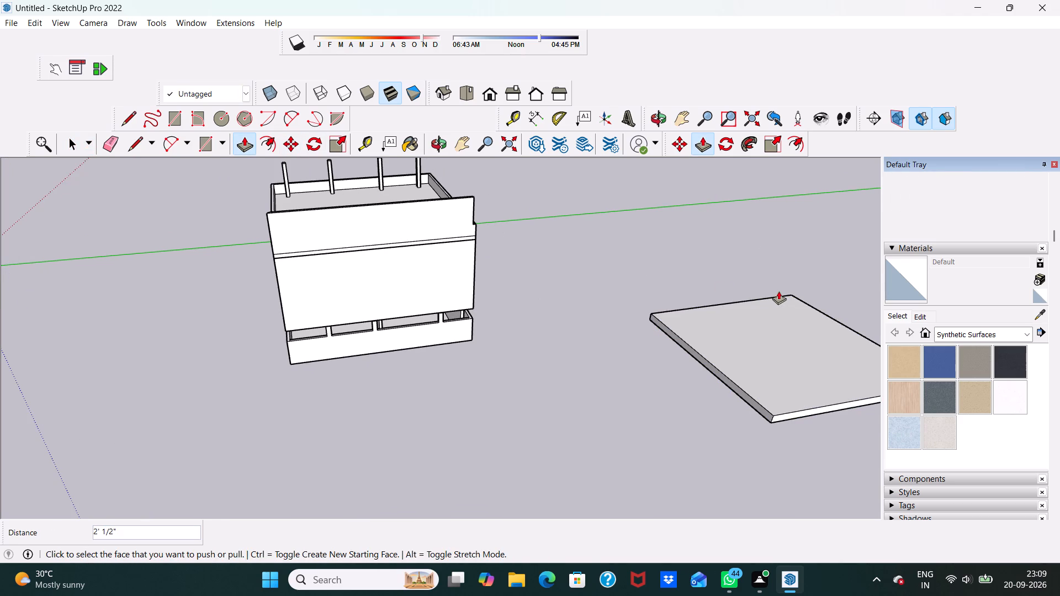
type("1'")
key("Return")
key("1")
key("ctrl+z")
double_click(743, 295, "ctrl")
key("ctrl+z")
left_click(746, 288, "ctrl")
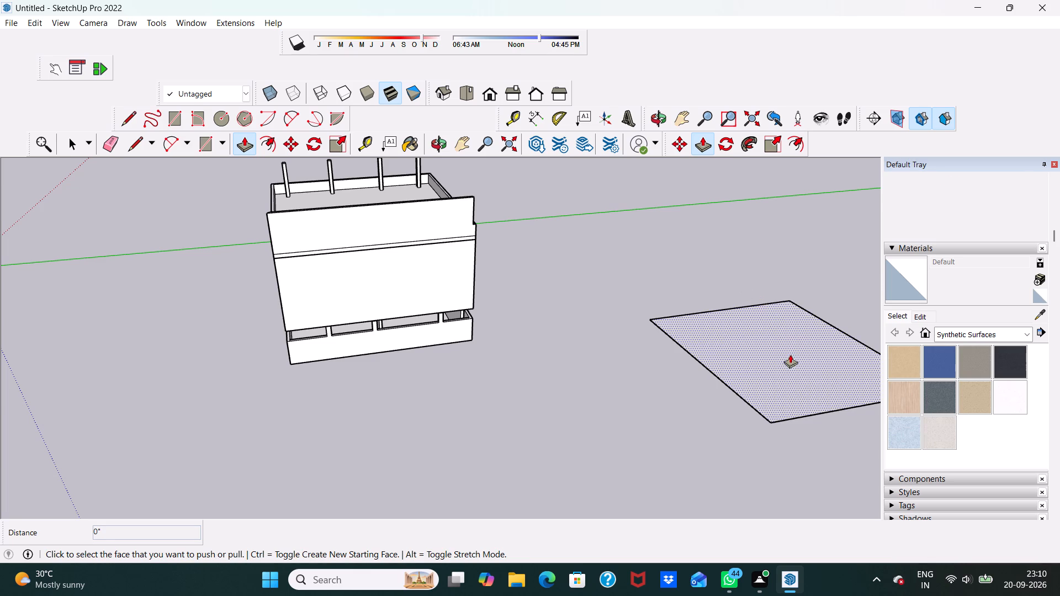
Push/pull the separate flat rectangle beside the building upward by 1' to form a slab.
left_click(790, 354)
type("1'")
key("Return")
scroll(478, 427, "up", 6)
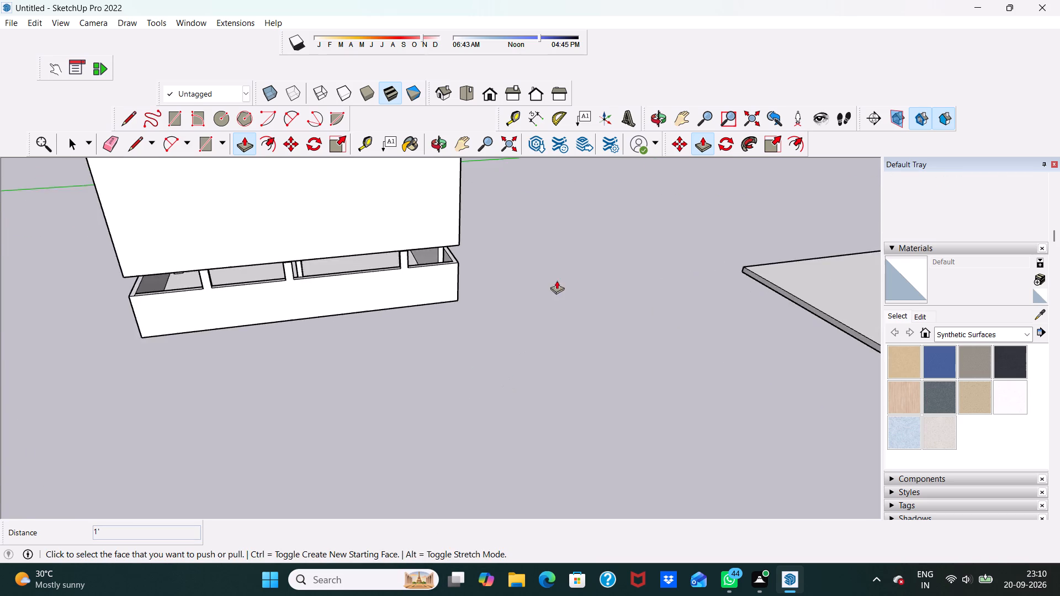
scroll(564, 302, "down", 3)
key("space")
scroll(706, 257, "down", 4)
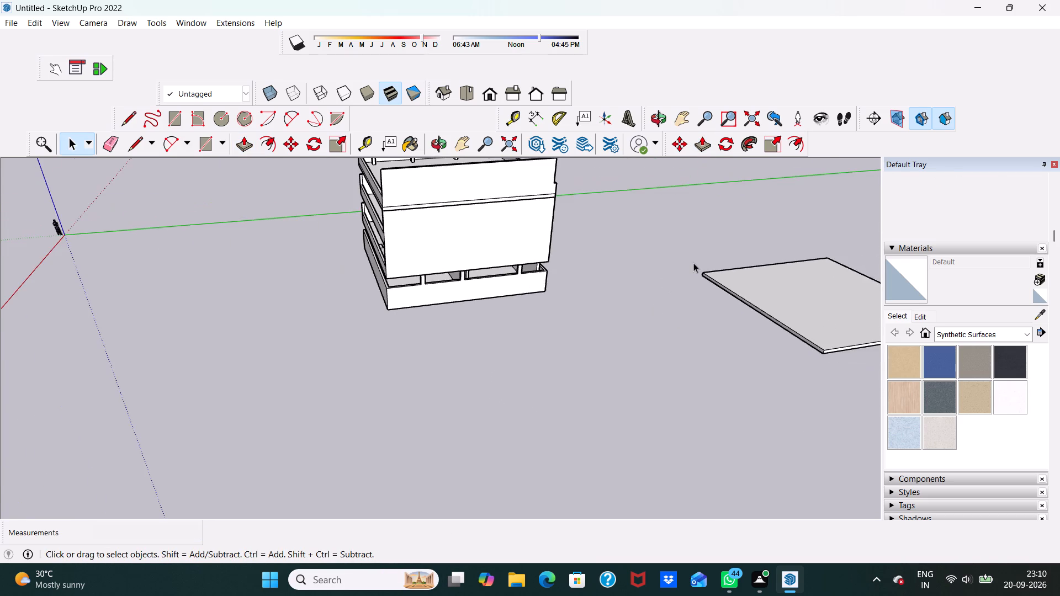
Draw a rectangle about 20' by 12' 2" in the middle of the separate slab's underside.
middle_click_drag(693, 263, 804, 276)
scroll(744, 264, "up", 6)
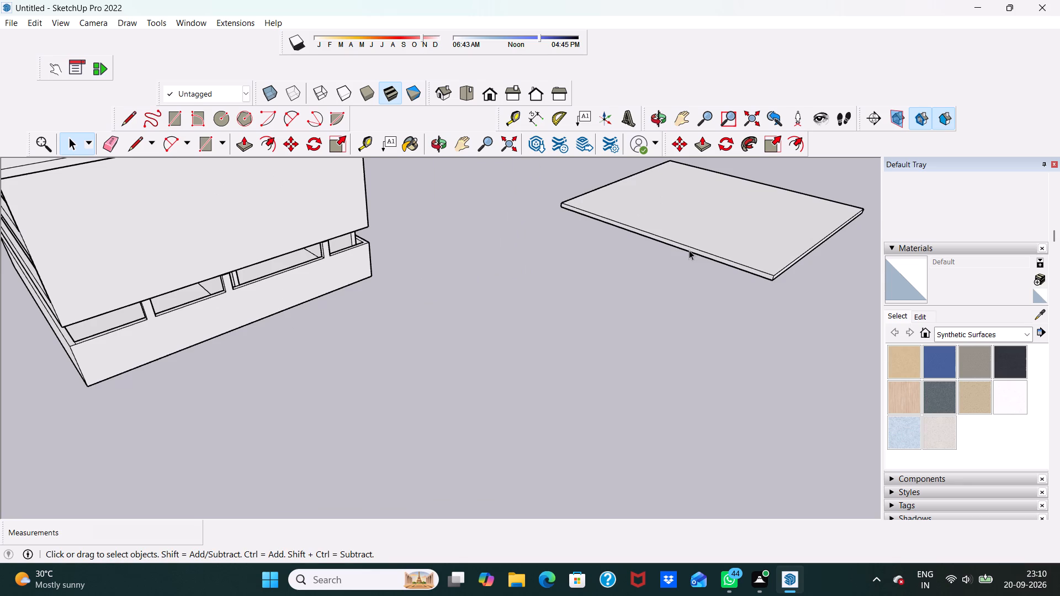
scroll(684, 192, "down", 1)
middle_click_drag(687, 272, 760, 148)
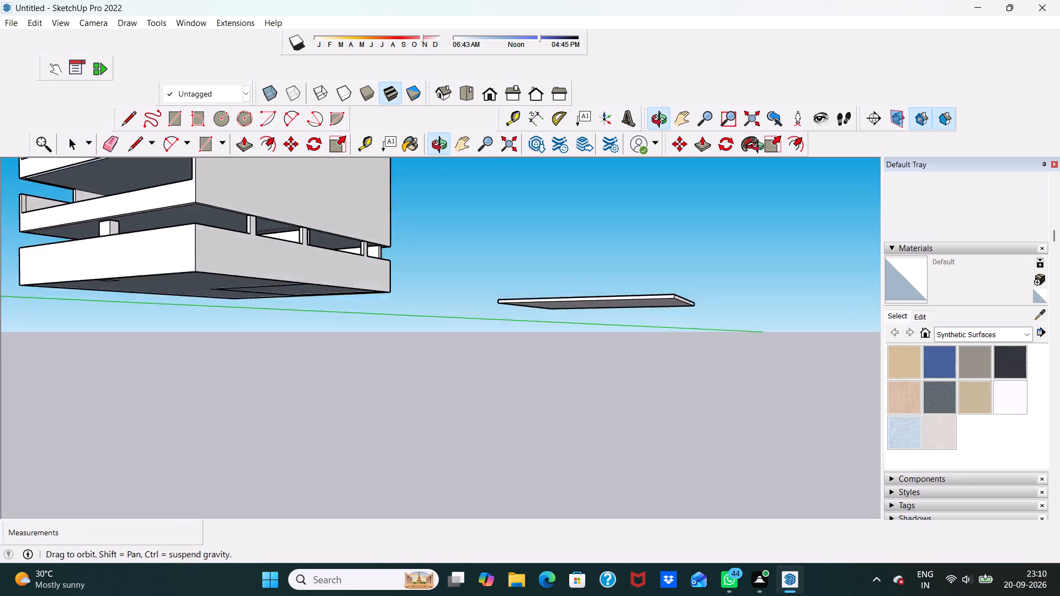
middle_click_drag(760, 148, 761, 145)
scroll(701, 392, "up", 3)
middle_click_drag(611, 369, 601, 159)
scroll(602, 422, "up", 6)
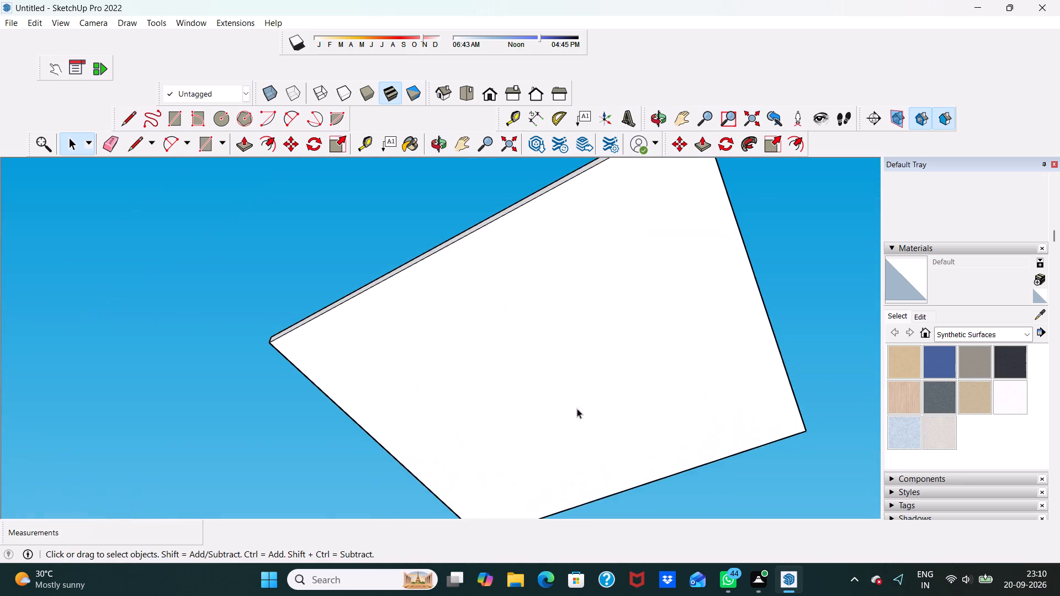
scroll(570, 401, "up", 1)
middle_click_drag(563, 402, 625, 328)
scroll(625, 328, "up", 1)
scroll(530, 348, "down", 6)
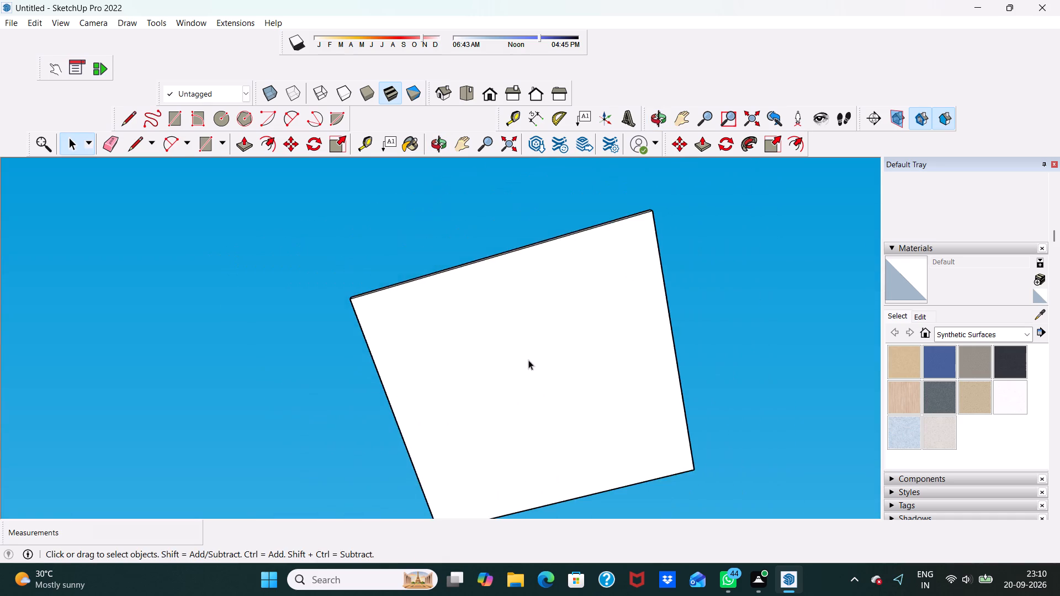
scroll(491, 351, "down", 3)
middle_click_drag(495, 357, 576, 361)
scroll(576, 361, "up", 1)
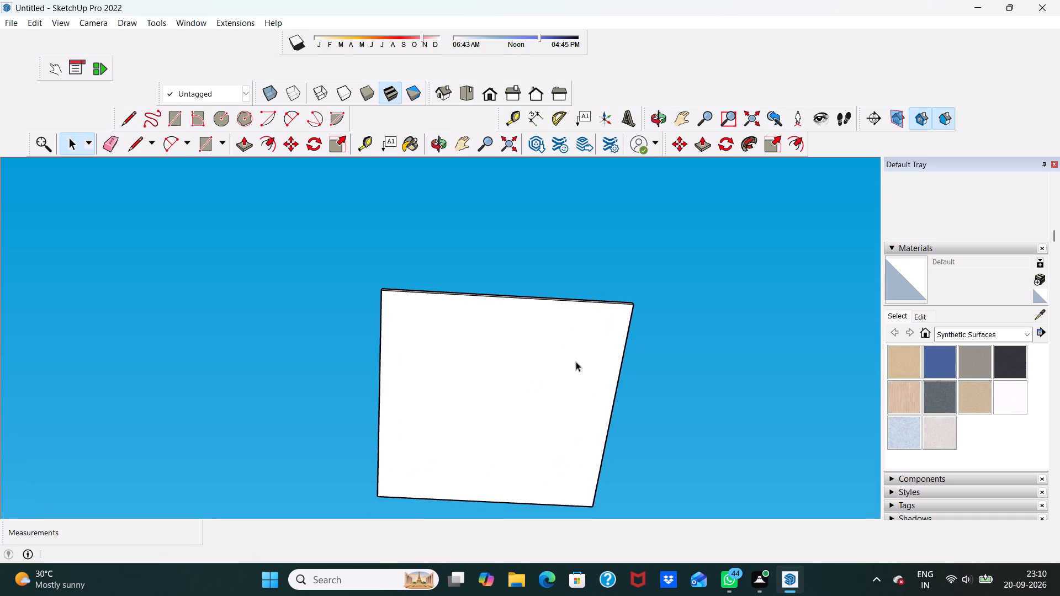
scroll(576, 361, "up", 2)
middle_click_drag(568, 371, 566, 362)
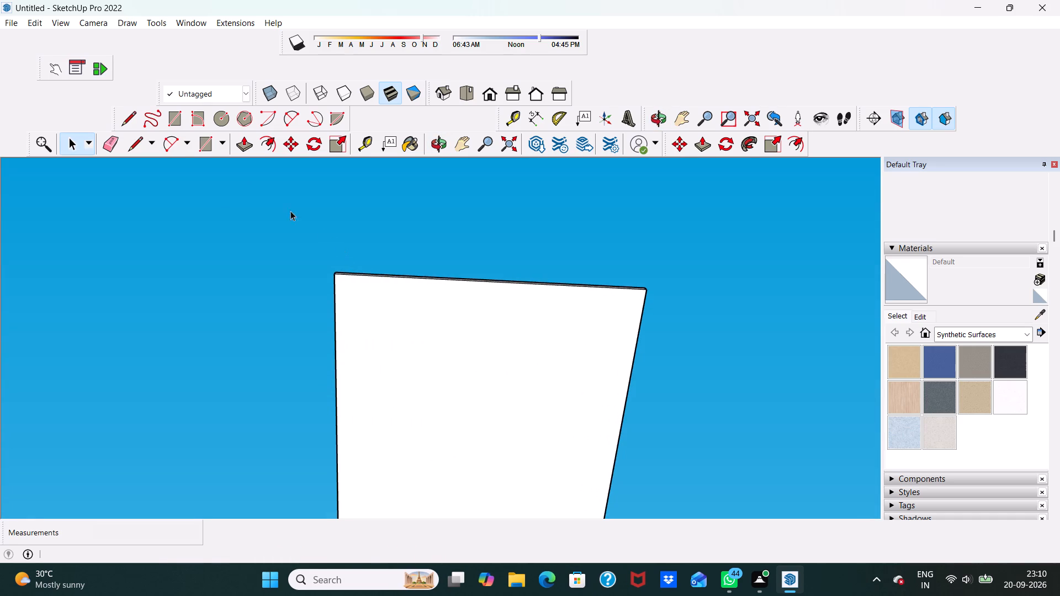
left_click(173, 118)
scroll(251, 210, "down", 5)
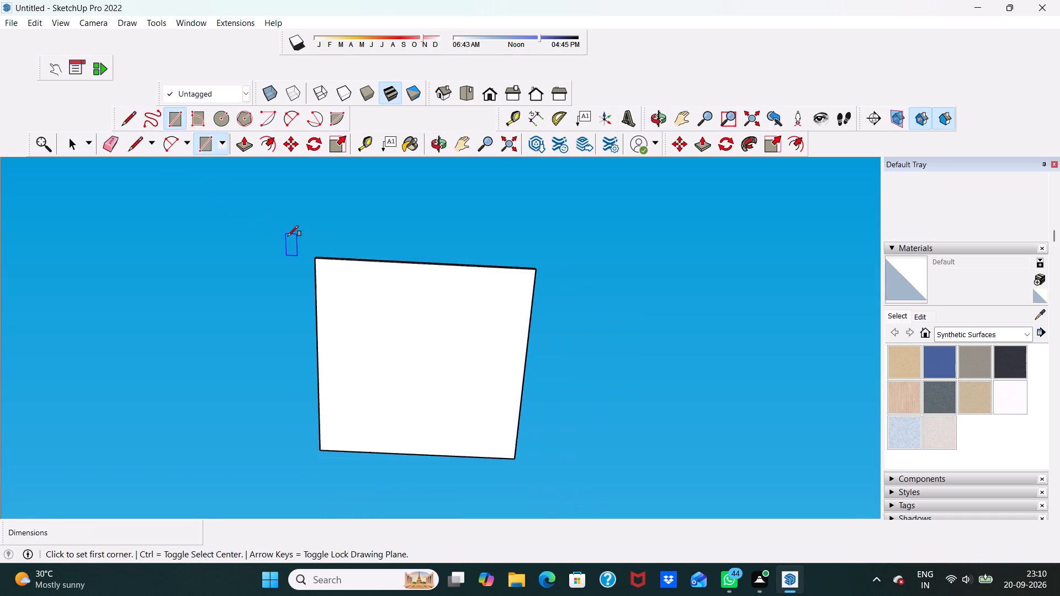
scroll(299, 290, "down", 1)
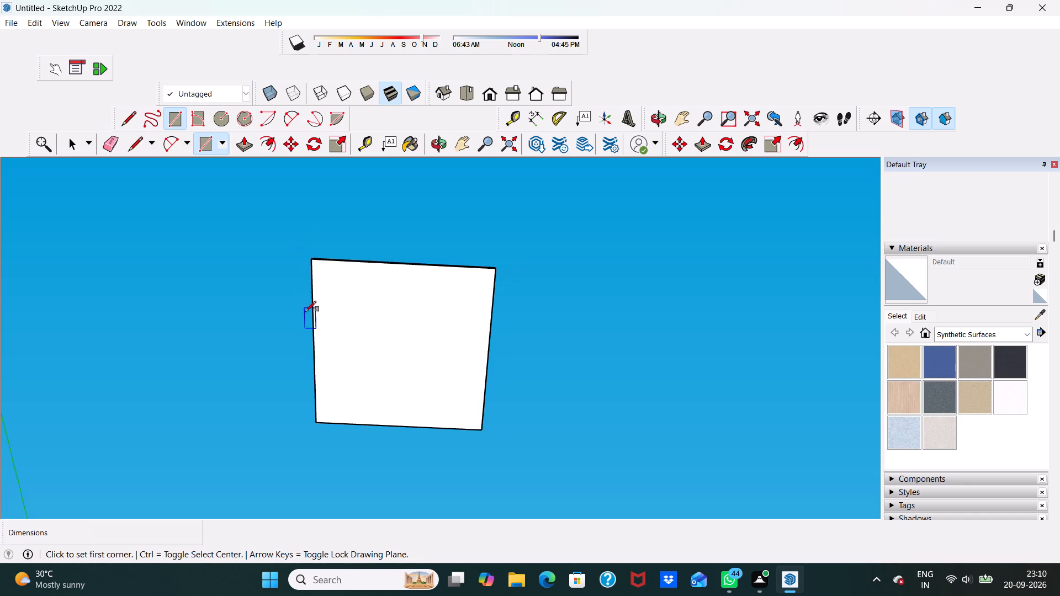
scroll(305, 329, "down", 1)
scroll(314, 344, "up", 2)
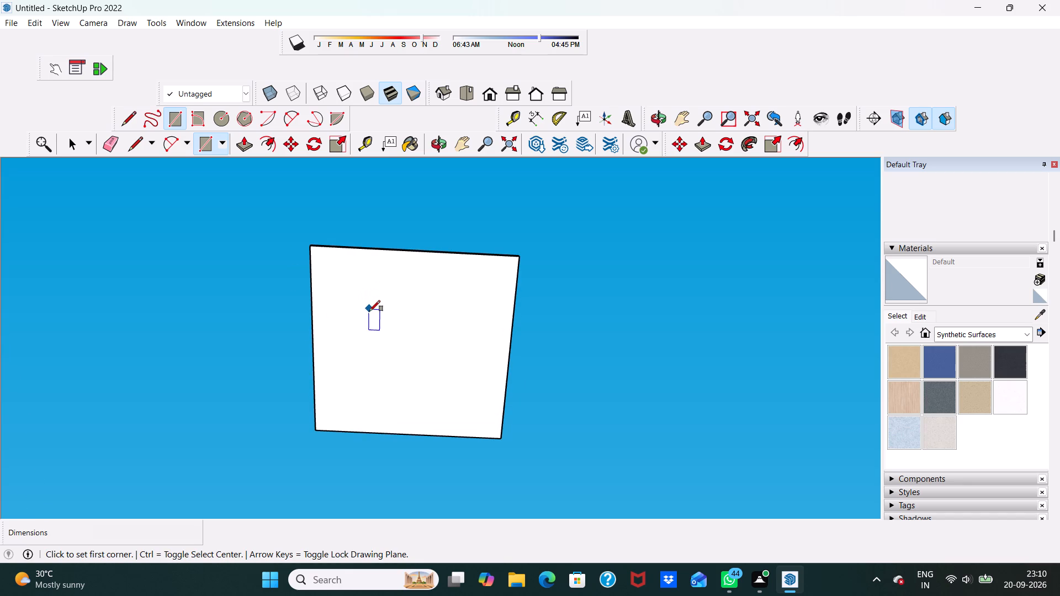
left_click(370, 319)
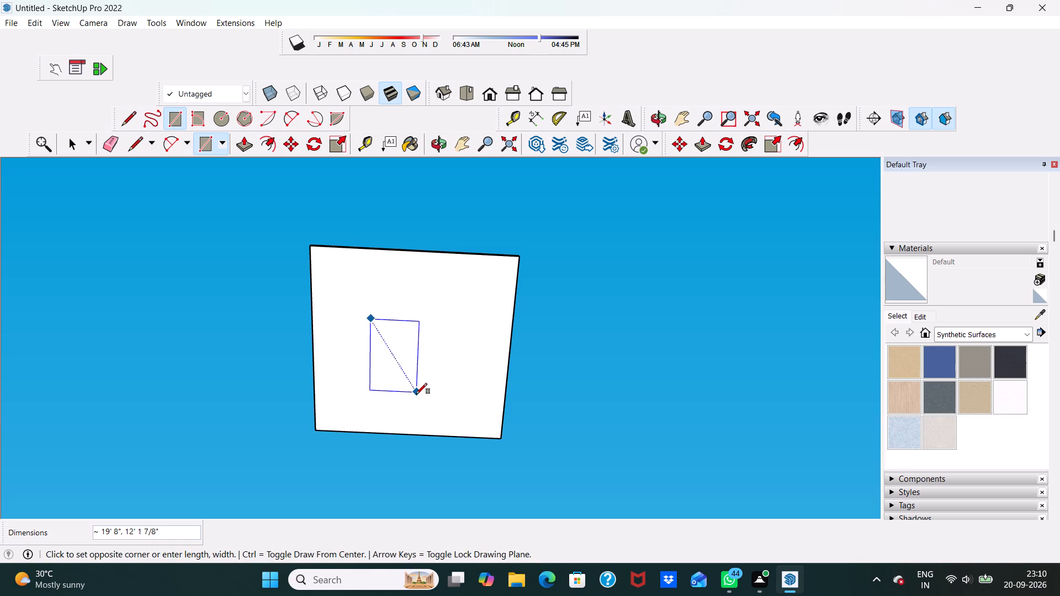
left_click(416, 394)
scroll(412, 302, "up", 4)
key("space")
Draw a strip about 12' 2" by 1' 8" across one short end inside the new rectangle.
scroll(388, 331, "up", 6)
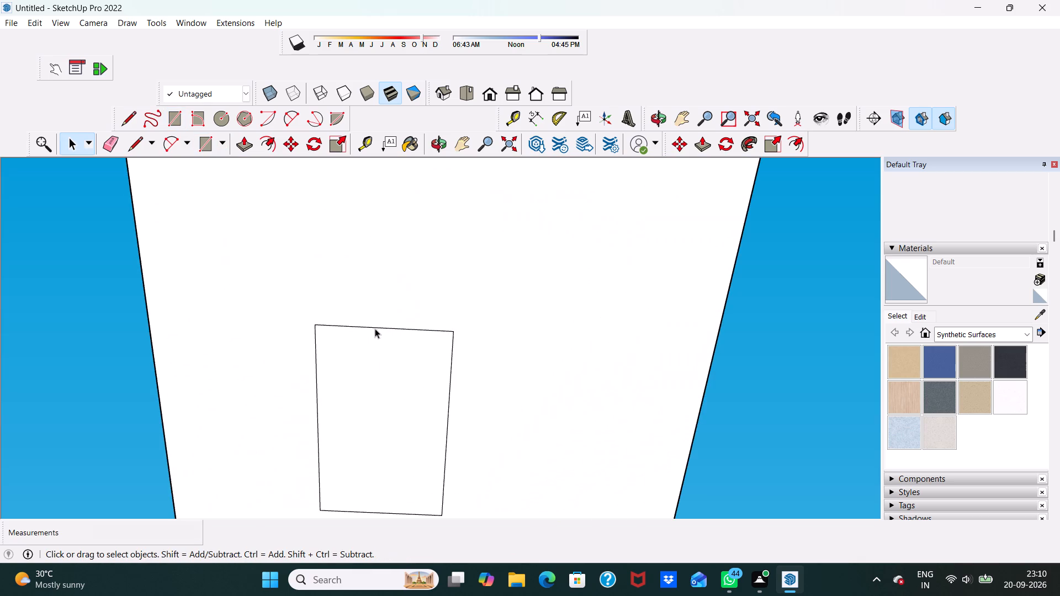
scroll(365, 342, "up", 3)
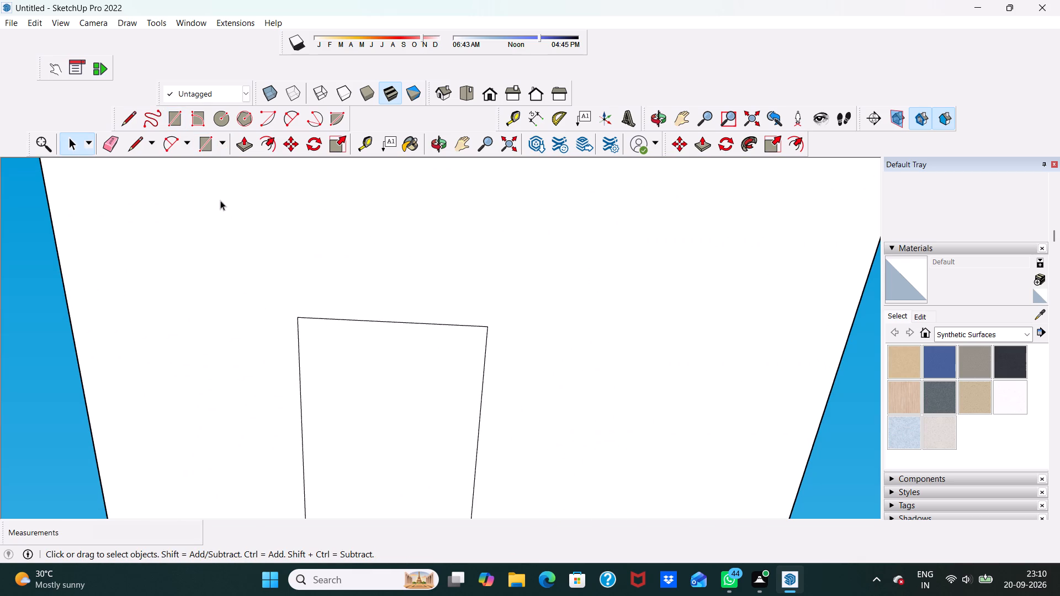
left_click(172, 115)
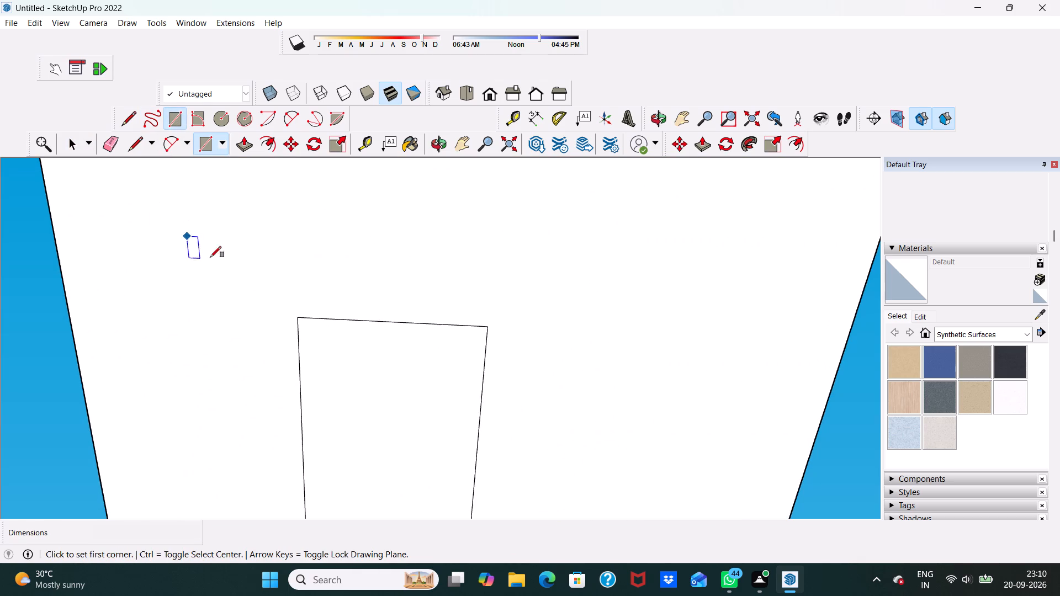
left_click(300, 320)
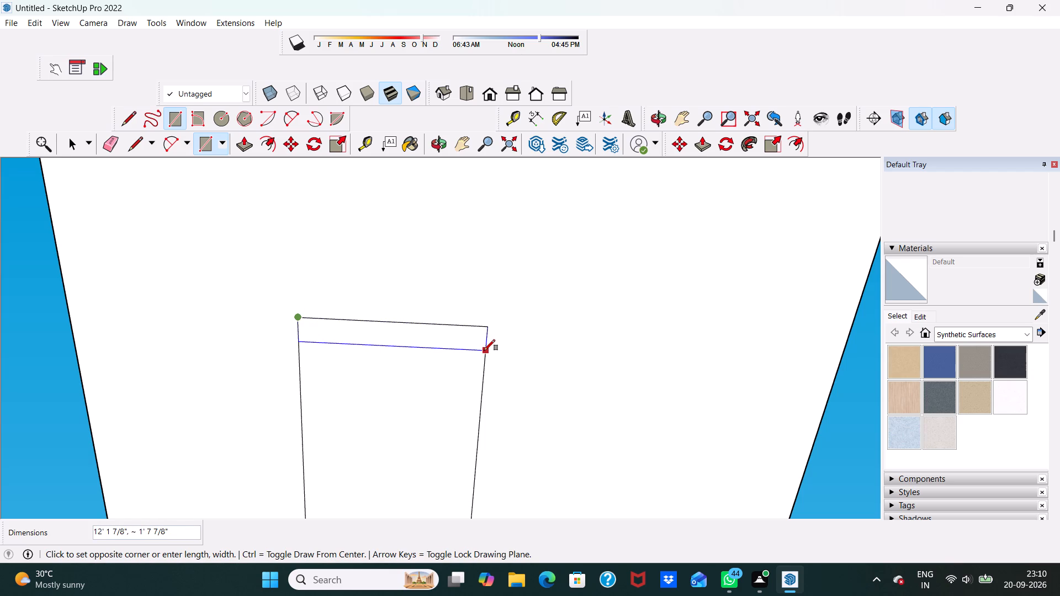
left_click(485, 352)
key("space")
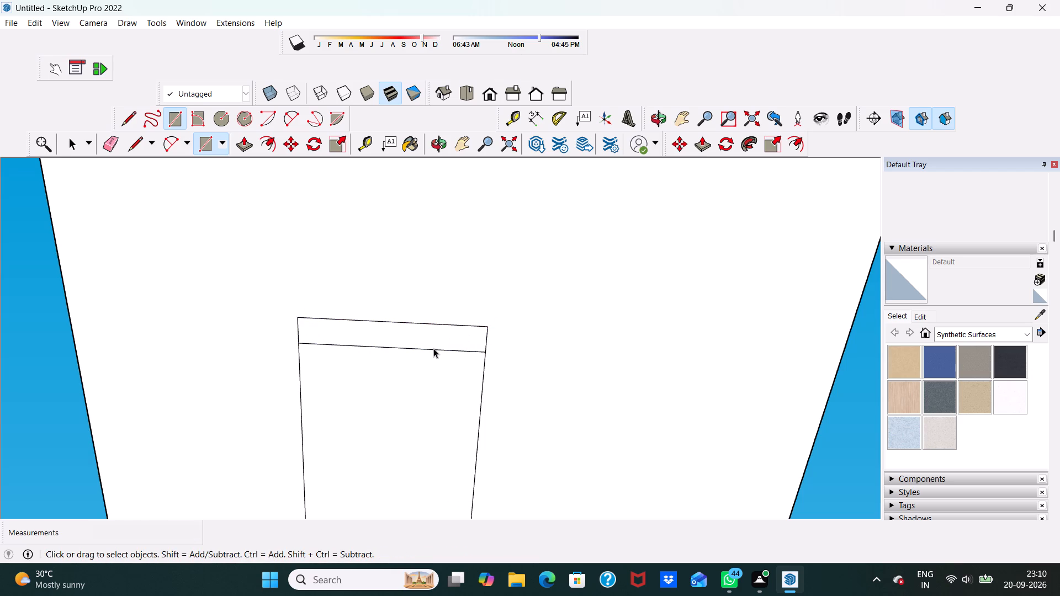
Copy the strip about 1' 11 1/2" along the rectangle's length and repeat it as an array of 6 copies.
double_click(432, 347)
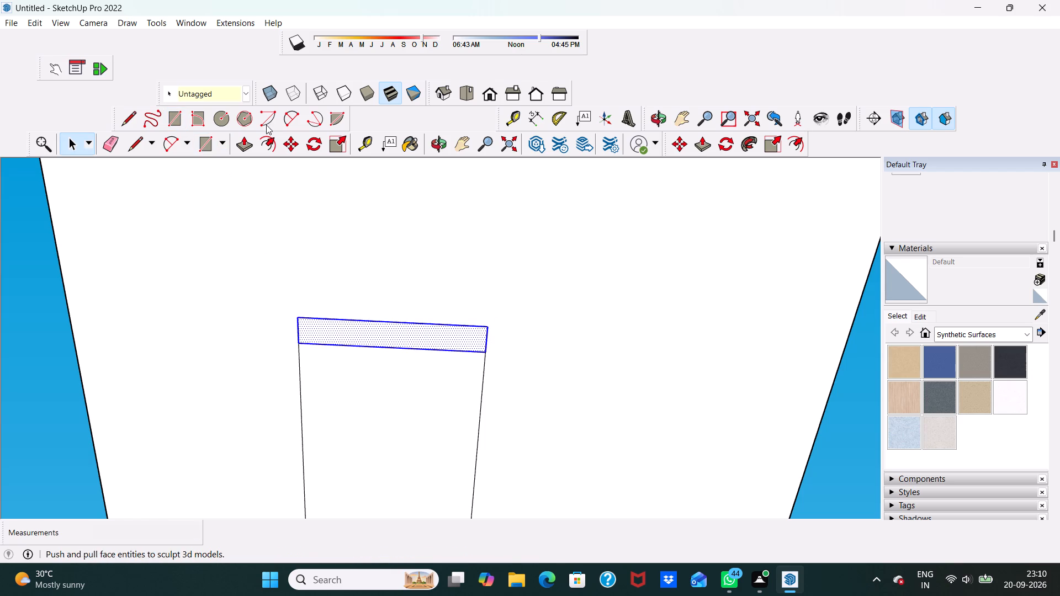
left_click(292, 146)
left_click(301, 344)
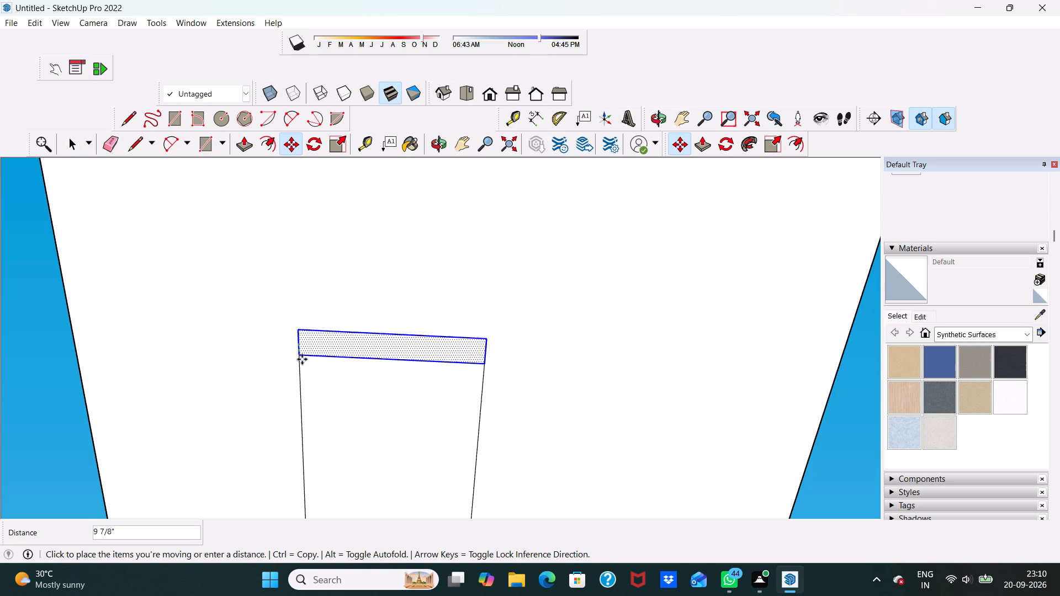
scroll(274, 315, "down", 2)
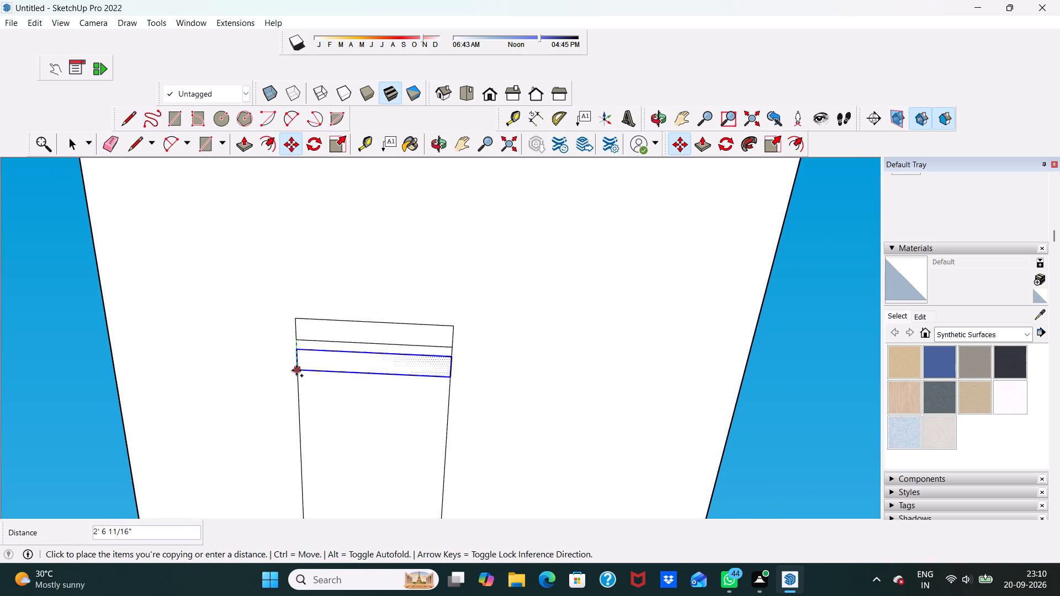
scroll(296, 371, "up", 1)
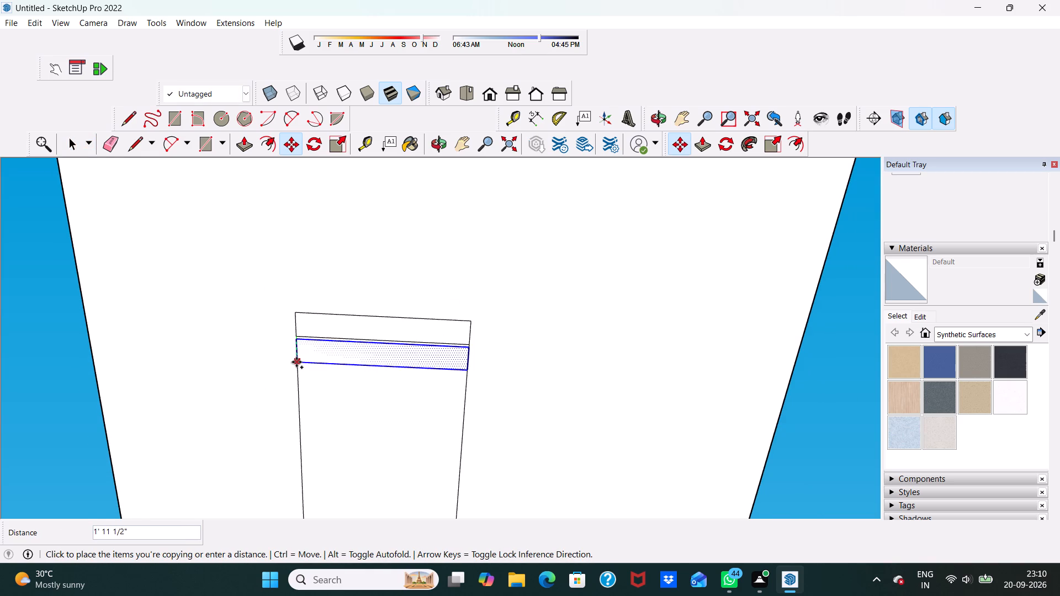
left_click(296, 362)
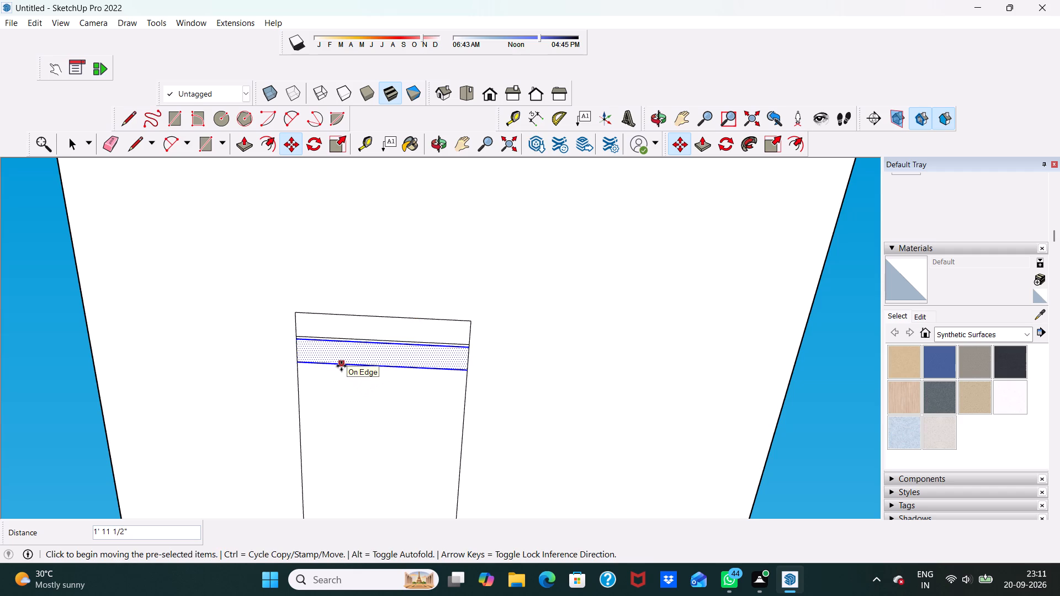
key("shift+asterisk")
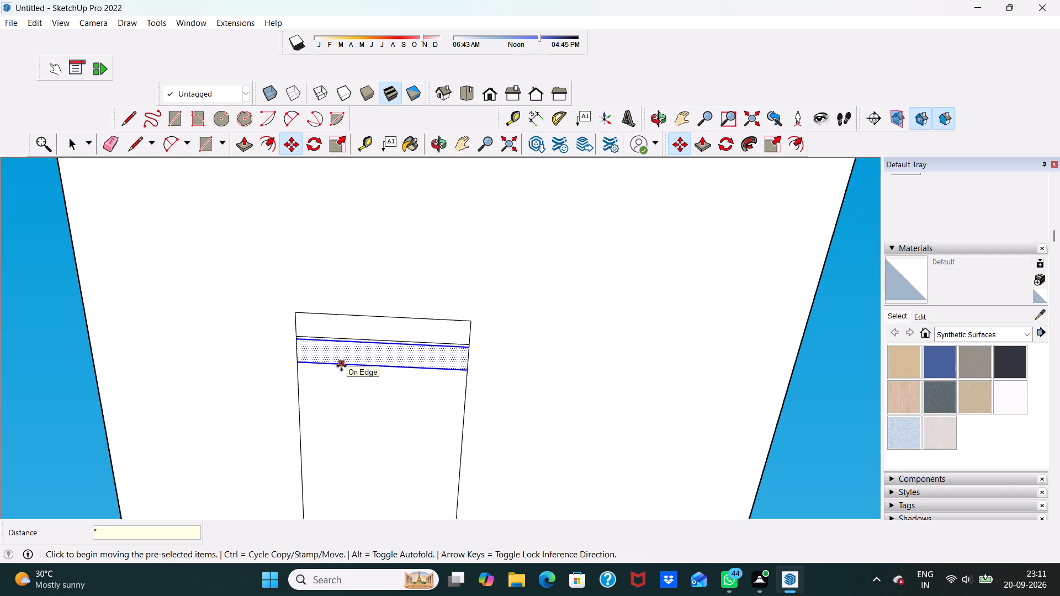
key("6")
key("Return")
Copy the last strip 2' further along the rectangle and repeat it as an array of 3 copies.
scroll(343, 372, "down", 6)
scroll(412, 321, "down", 1)
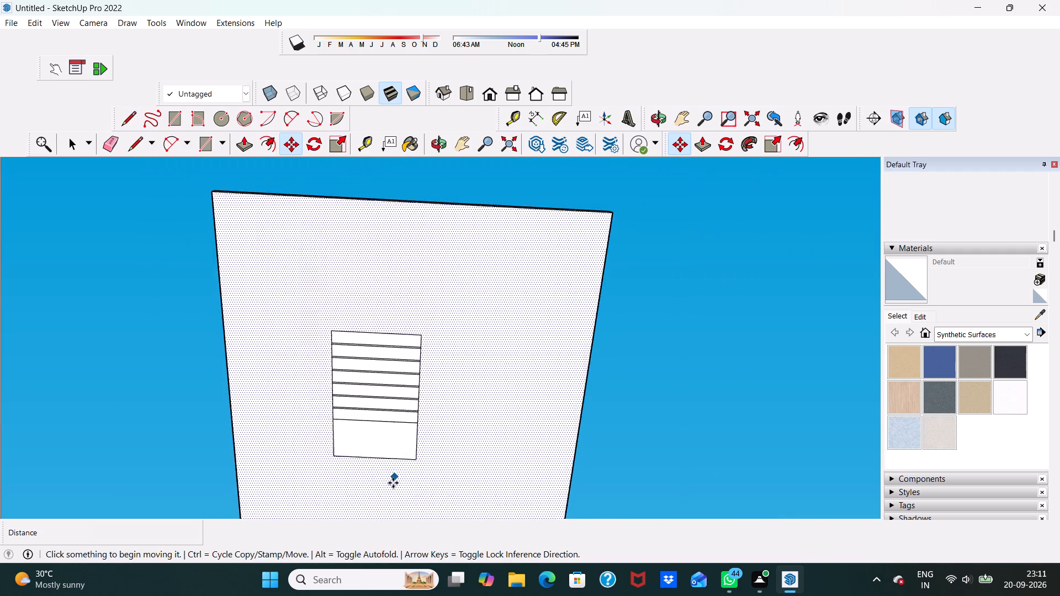
scroll(393, 483, "up", 11)
scroll(215, 326, "up", 2)
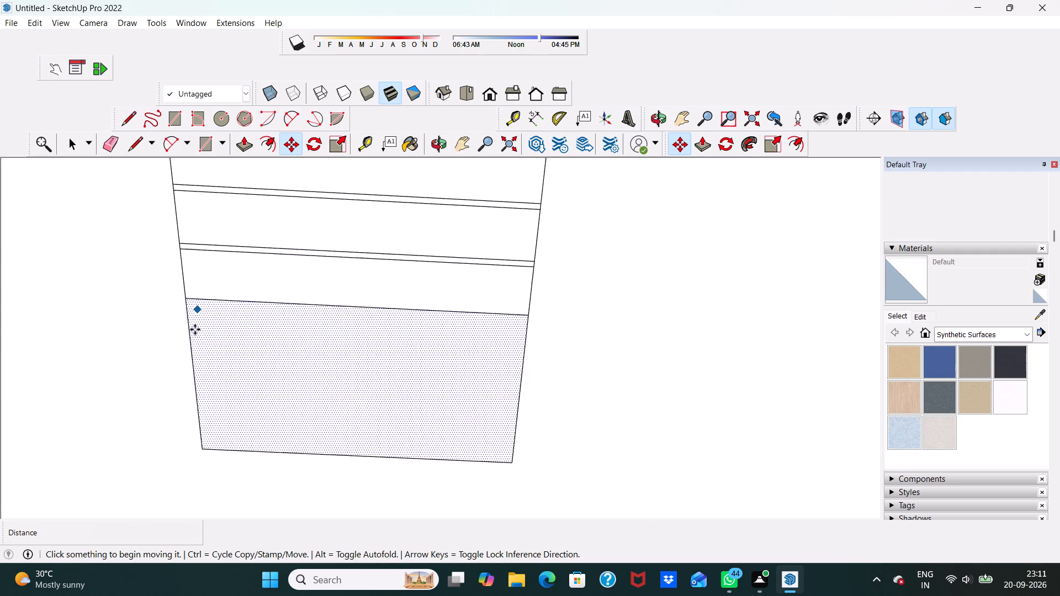
scroll(206, 295, "up", 1)
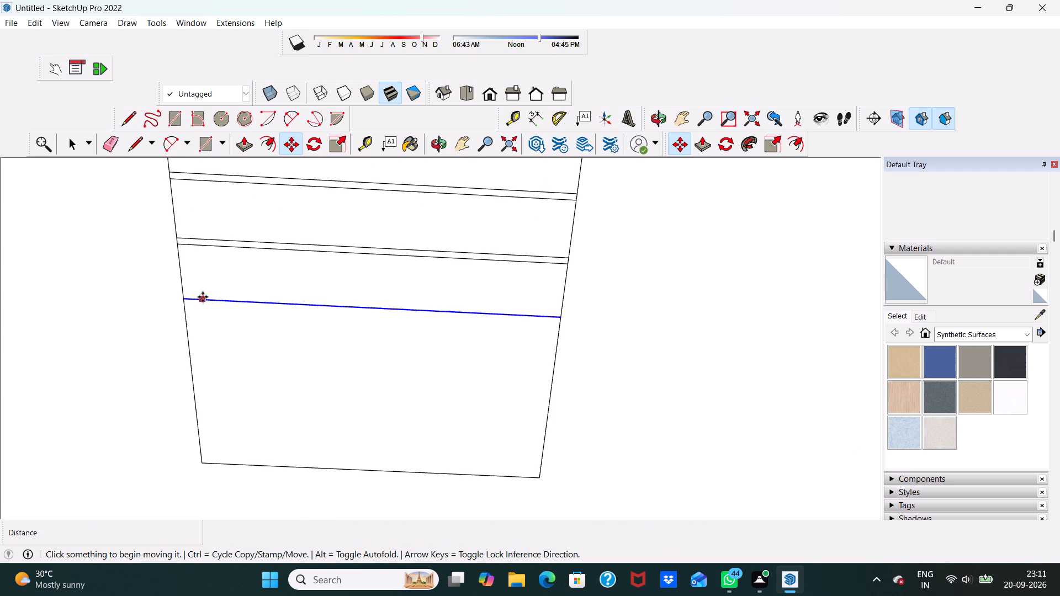
left_click(211, 278)
left_click(211, 278)
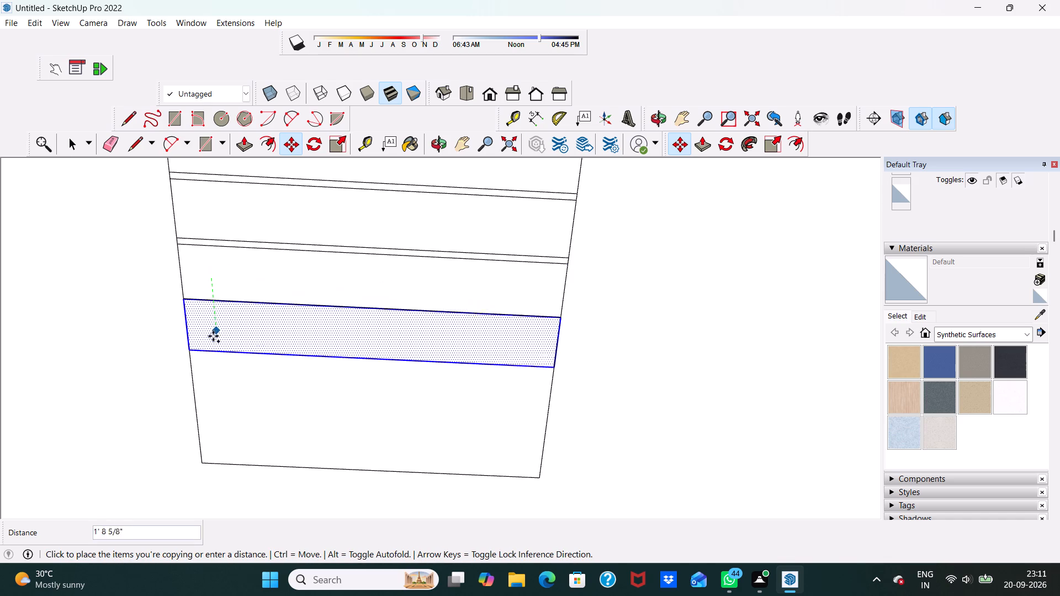
left_click(211, 338)
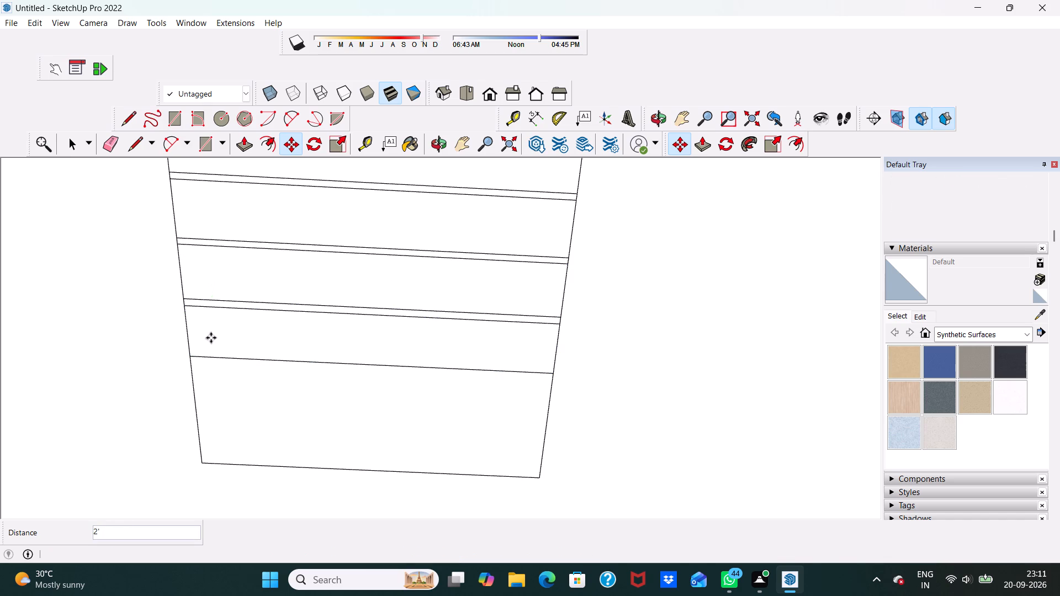
key("shift+asterisk")
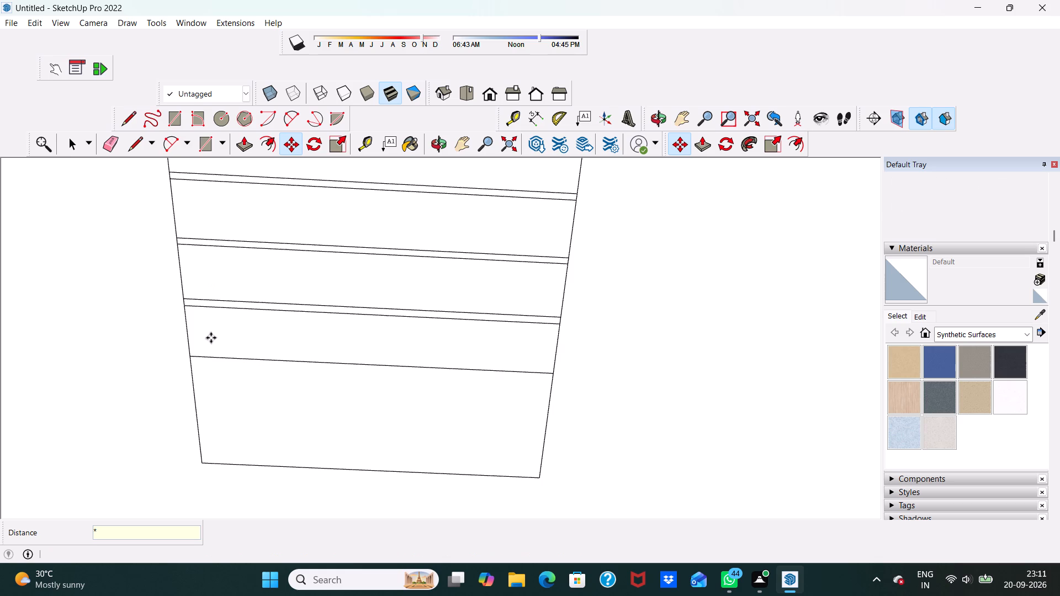
key("4")
key("BackSpace")
key("3")
key("Return")
key("space")
Push/pull the first strip at the rectangle's short end 6" outward from the slab's underside.
middle_click_drag(232, 395, 233, 380)
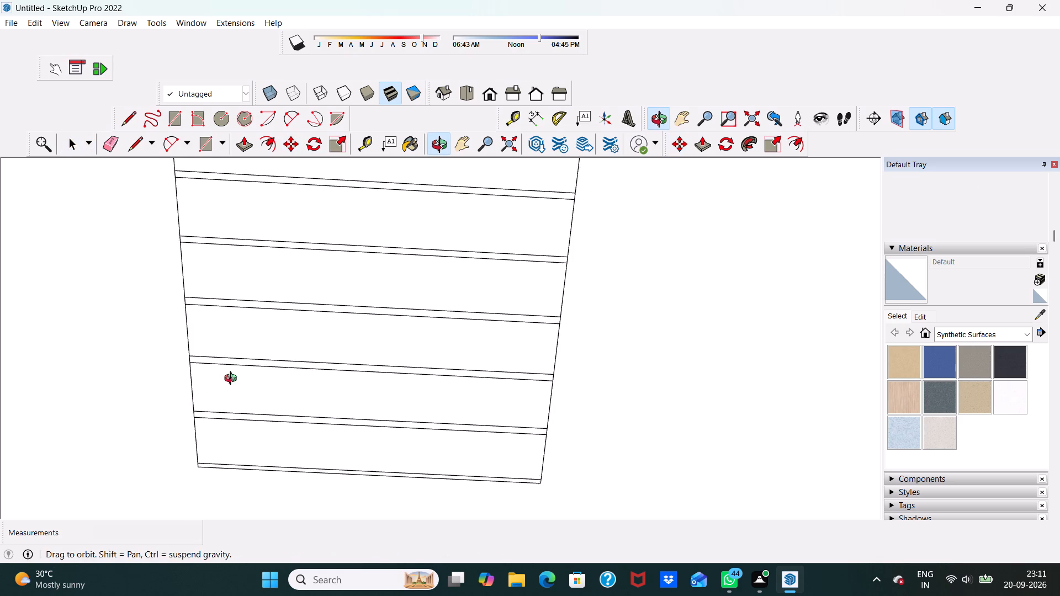
middle_click_drag(233, 380, 233, 273)
scroll(232, 280, "down", 6)
middle_click_drag(310, 321, 291, 369)
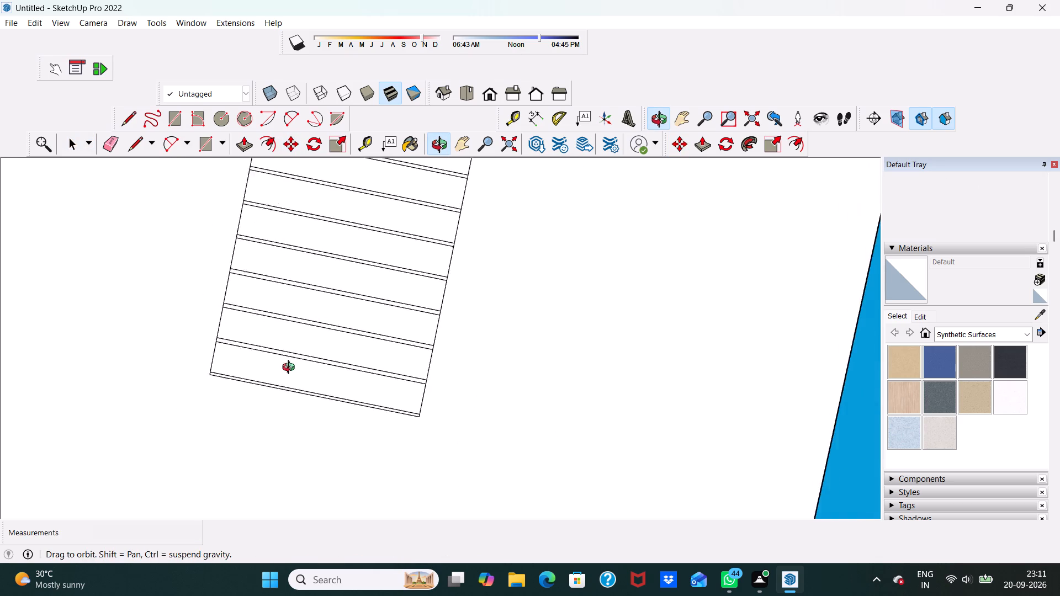
middle_click_drag(291, 369, 274, 397)
scroll(288, 363, "up", 3)
scroll(273, 335, "down", 1)
middle_click_drag(267, 358, 247, 437)
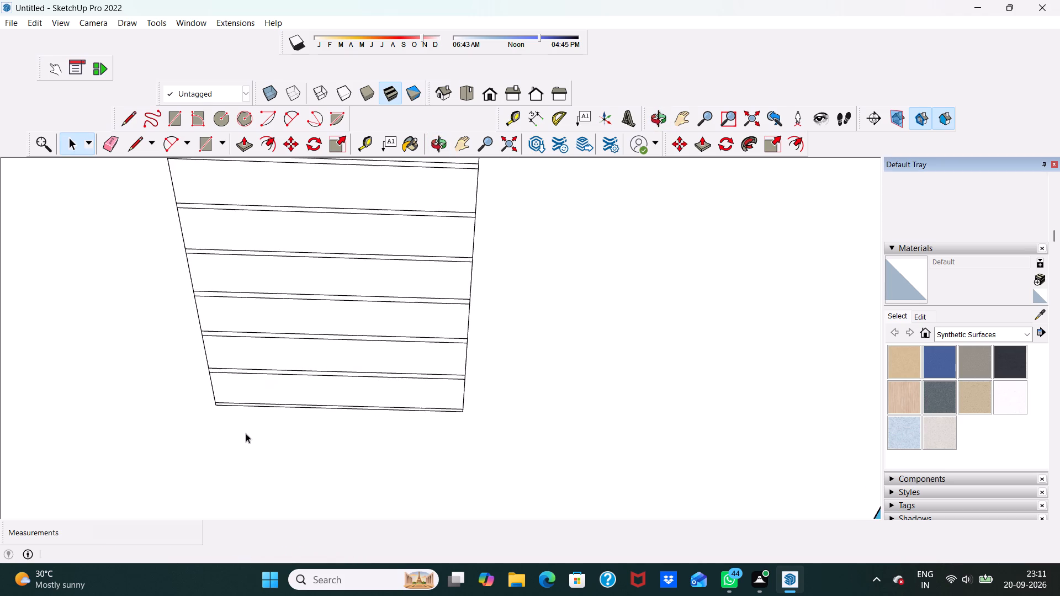
scroll(255, 334, "down", 6)
scroll(288, 254, "up", 5)
scroll(285, 291, "down", 5)
scroll(277, 193, "up", 2)
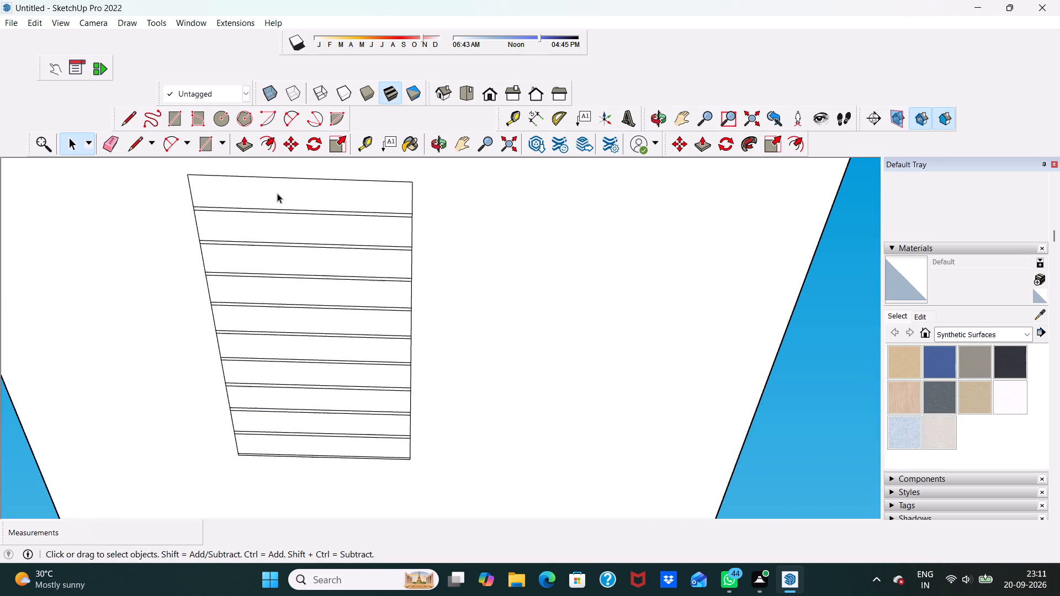
left_click(277, 193)
left_click(242, 142)
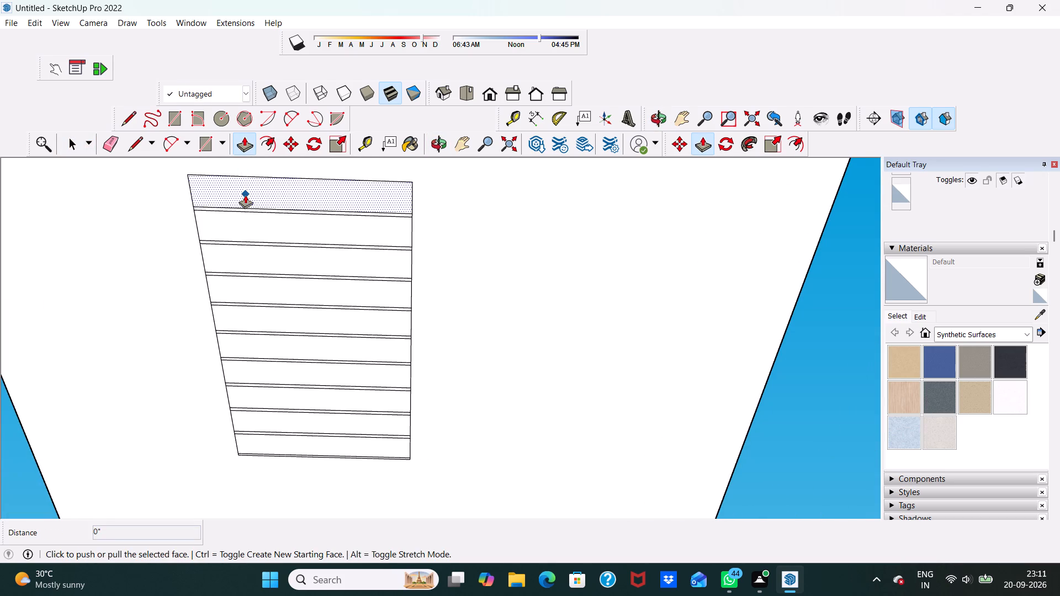
left_click(245, 189)
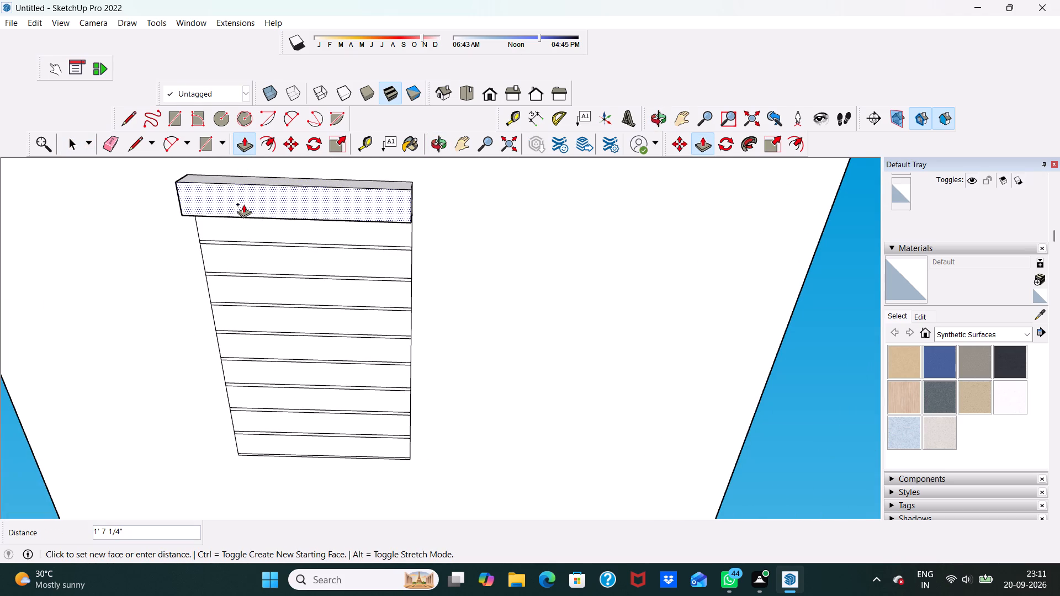
type("6\"")
key("Return")
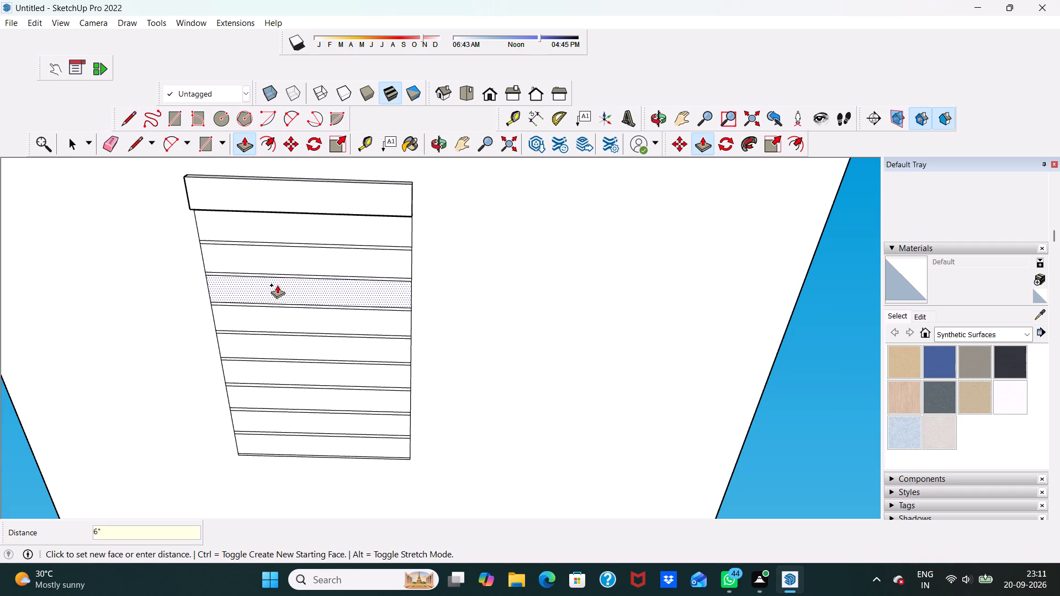
Push/pull the second, third and fourth strips 6" outward, one after another.
left_click(272, 220)
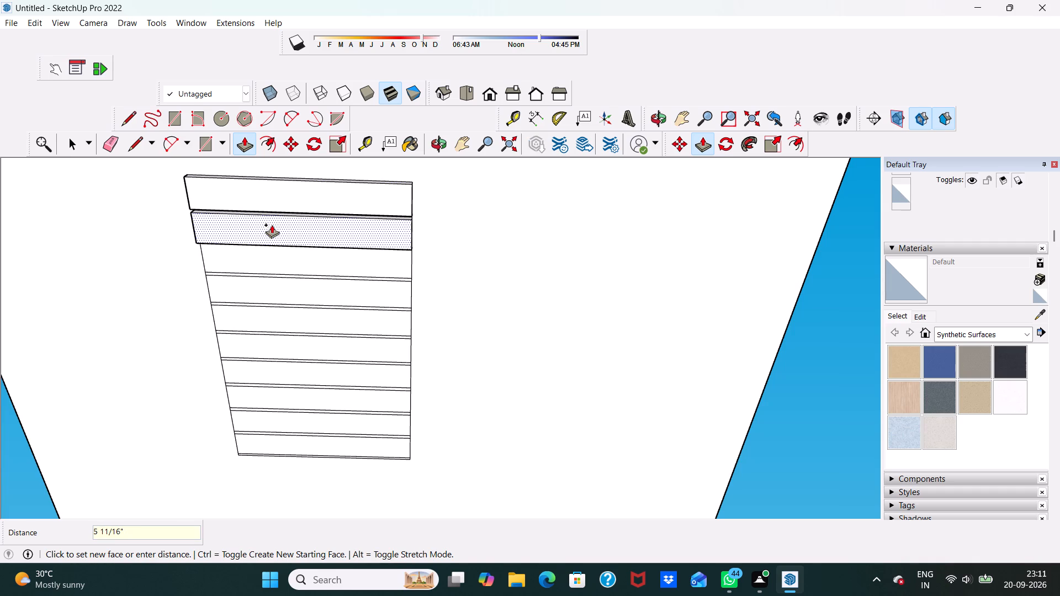
key("6")
key("shift+quotedbl")
key("Return")
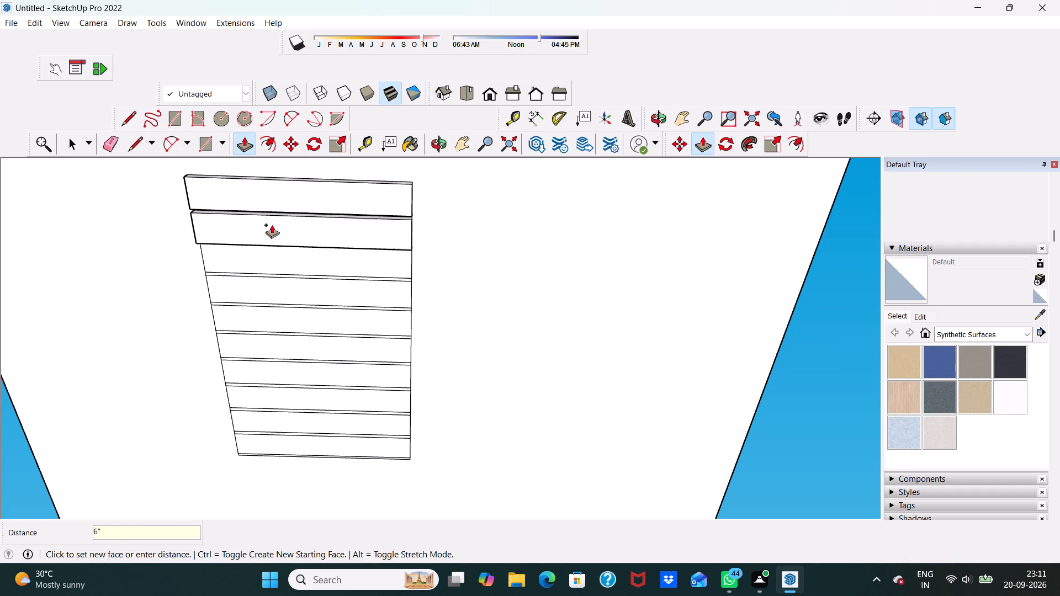
scroll(229, 266, "up", 2)
left_click(230, 256)
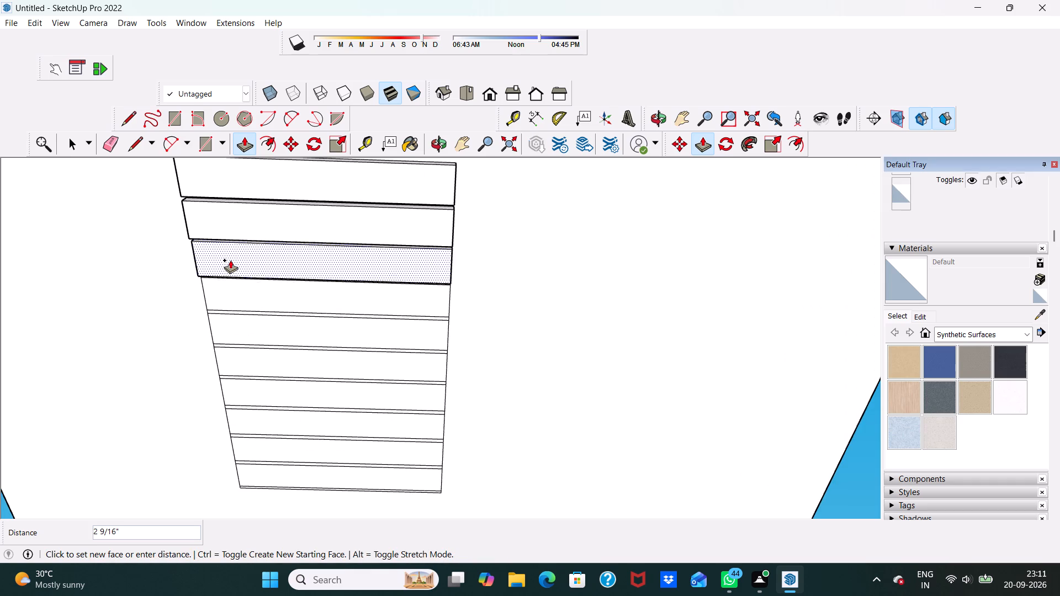
type("6\"")
key("Return")
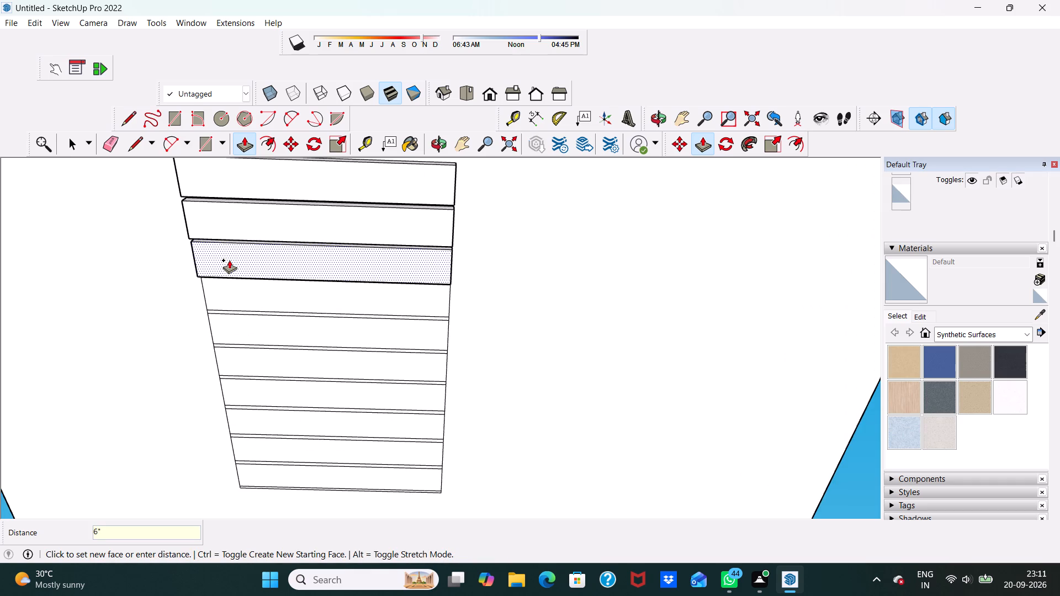
left_click(237, 287)
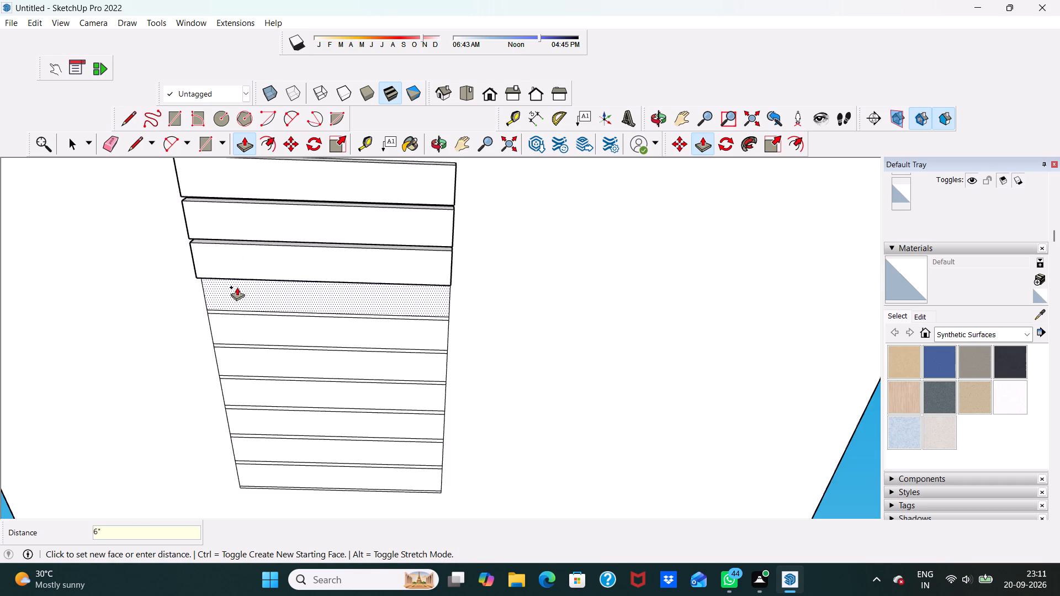
type("6\"")
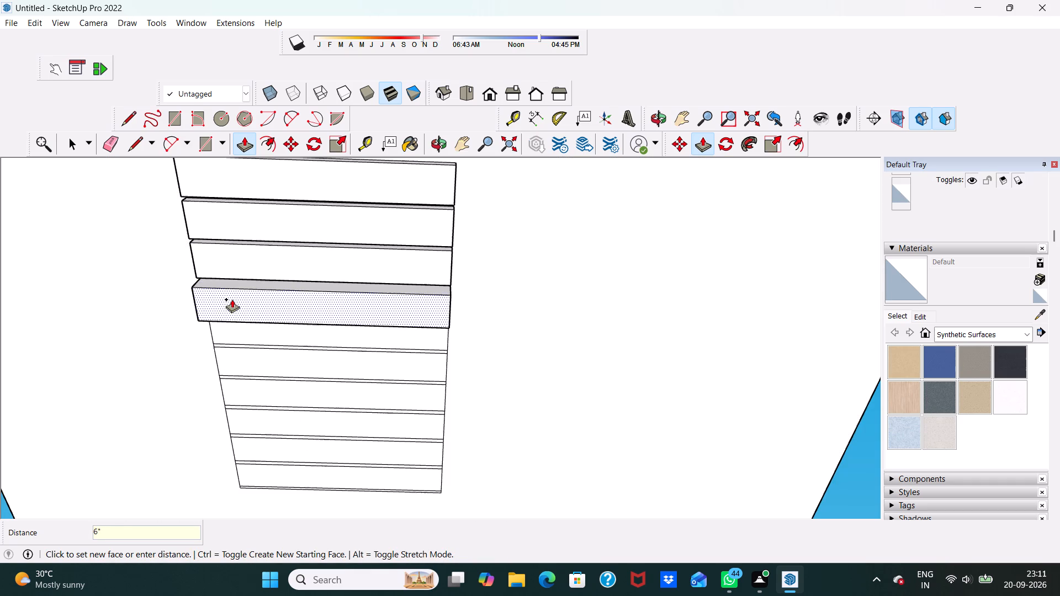
key("Return")
Push/pull the remaining six strips outward to the same 6" depth as the neighbouring strips.
middle_click_drag(234, 330, 267, 262)
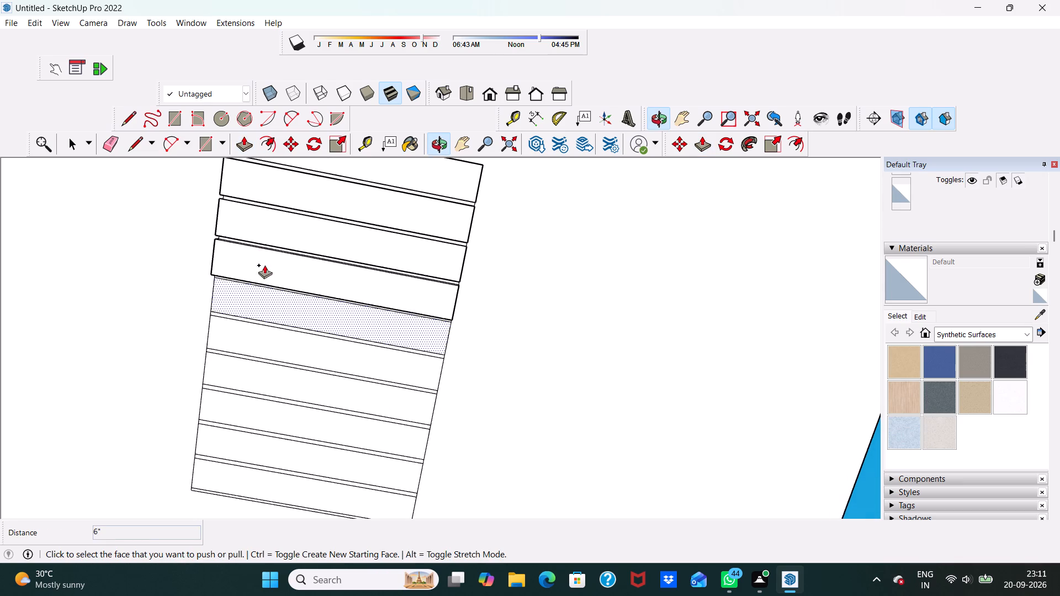
left_click(252, 302)
left_click(259, 272)
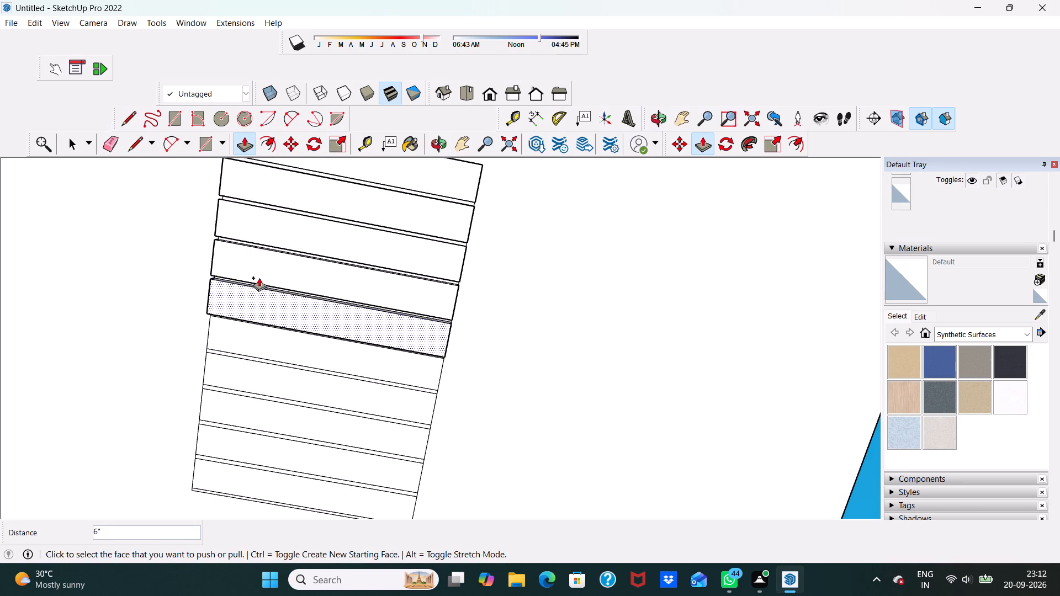
left_click(246, 337)
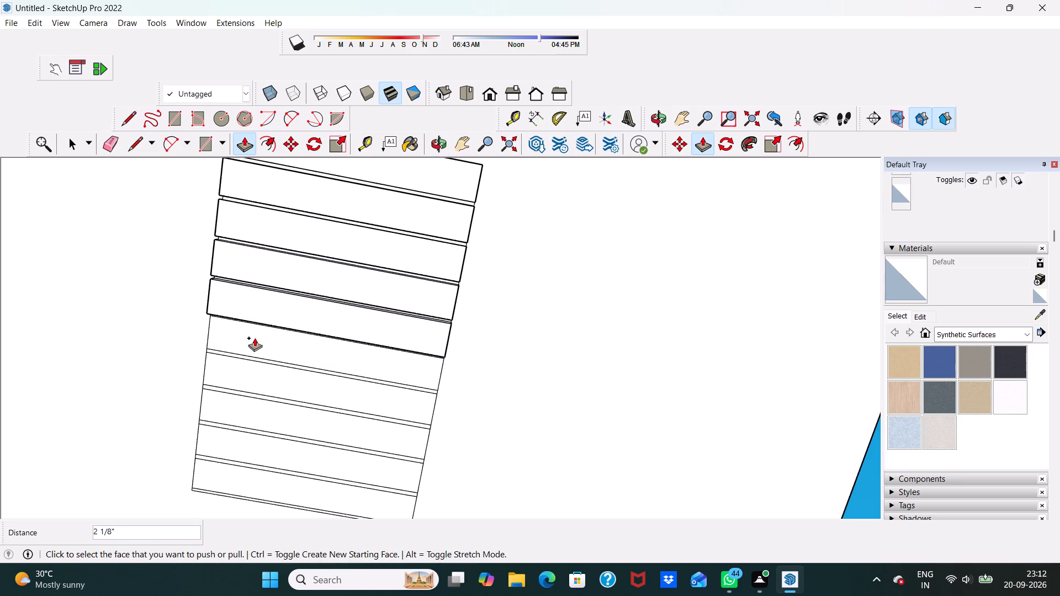
left_click(255, 338)
left_click(269, 312)
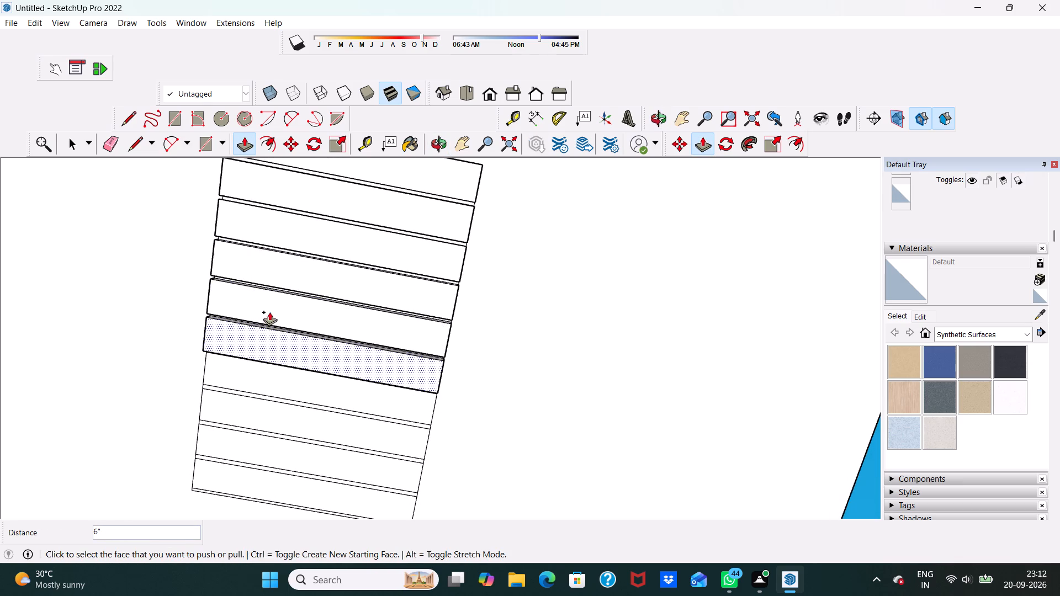
left_click(256, 376)
left_click(267, 348)
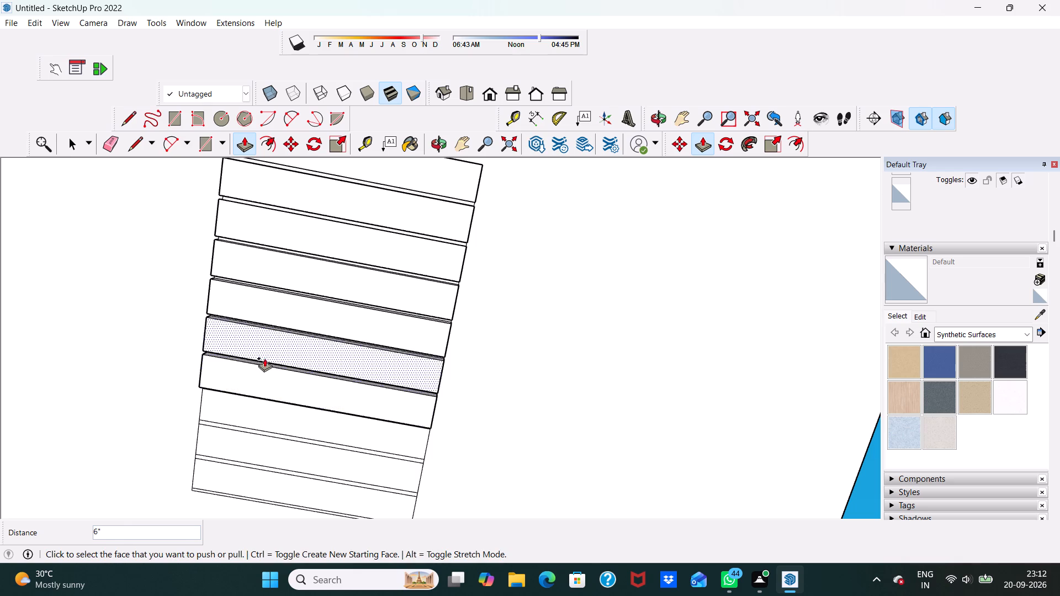
left_click(242, 406)
left_click(252, 381)
left_click(236, 445)
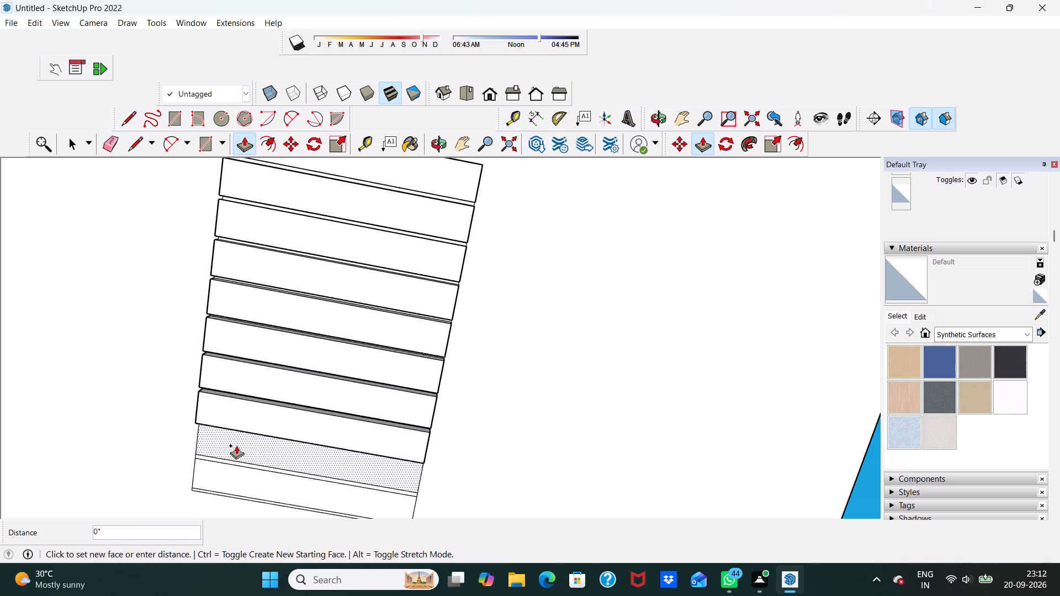
left_click(243, 418)
left_click(225, 481)
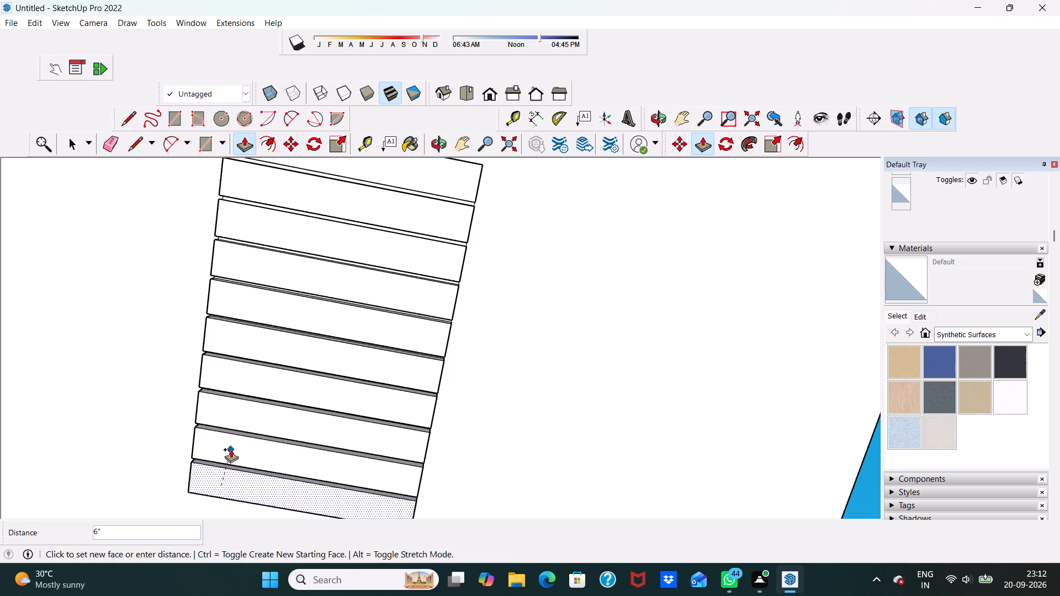
left_click(232, 446)
scroll(229, 427, "down", 12)
key("space")
Examine the row of raised strips and the whole slab underside from several angles and distances.
middle_click_drag(439, 340, 406, 346)
scroll(437, 365, "up", 5)
middle_click_drag(386, 339, 385, 494)
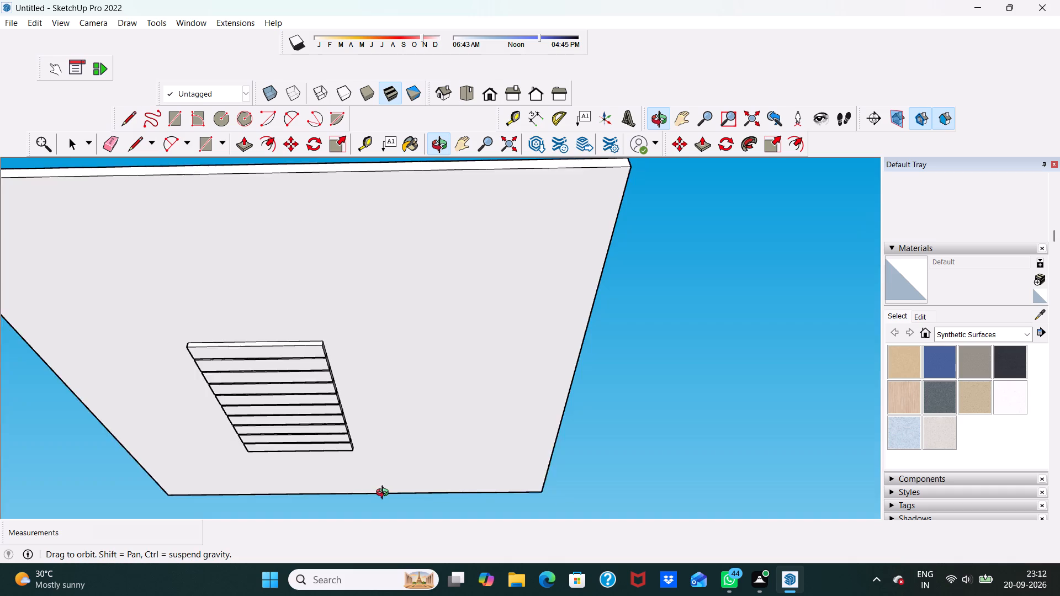
middle_click_drag(385, 494, 442, 432)
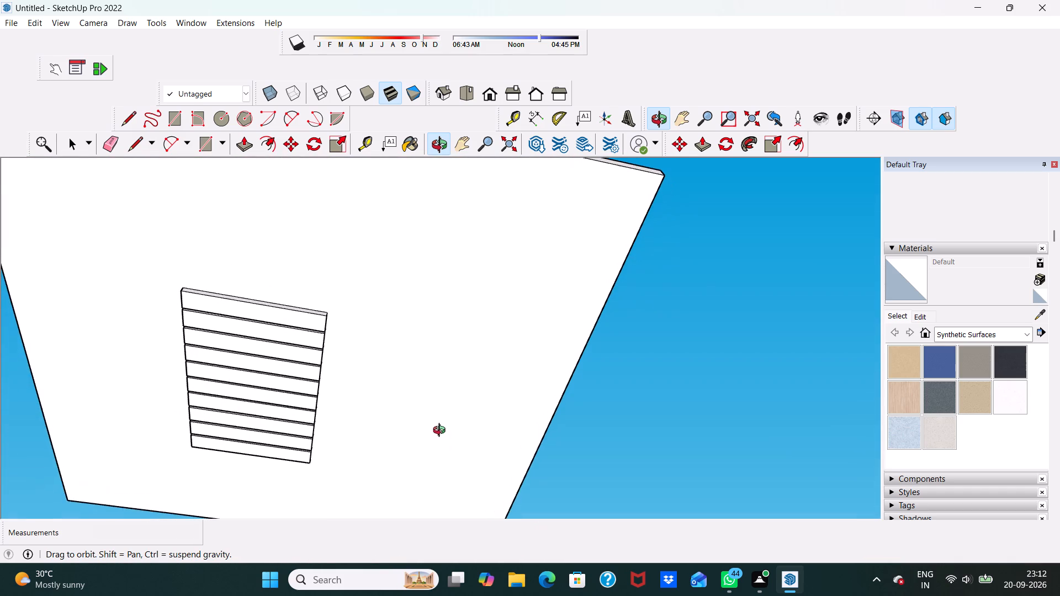
middle_click(442, 432)
scroll(431, 413, "down", 4)
middle_click_drag(431, 413, 389, 379)
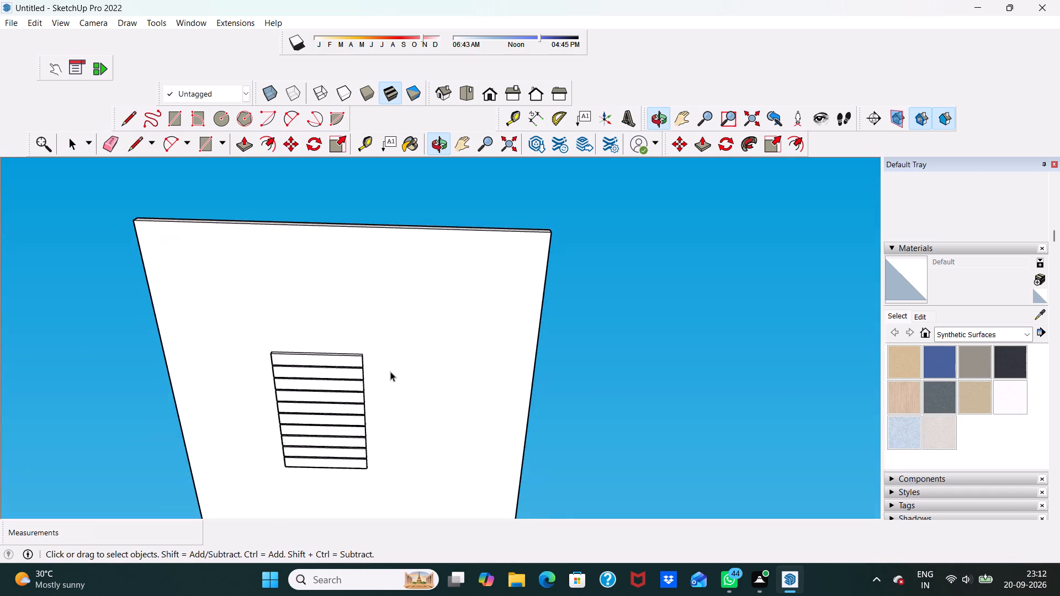
scroll(390, 365, "up", 3)
scroll(394, 331, "down", 8)
middle_click_drag(375, 324, 329, 487)
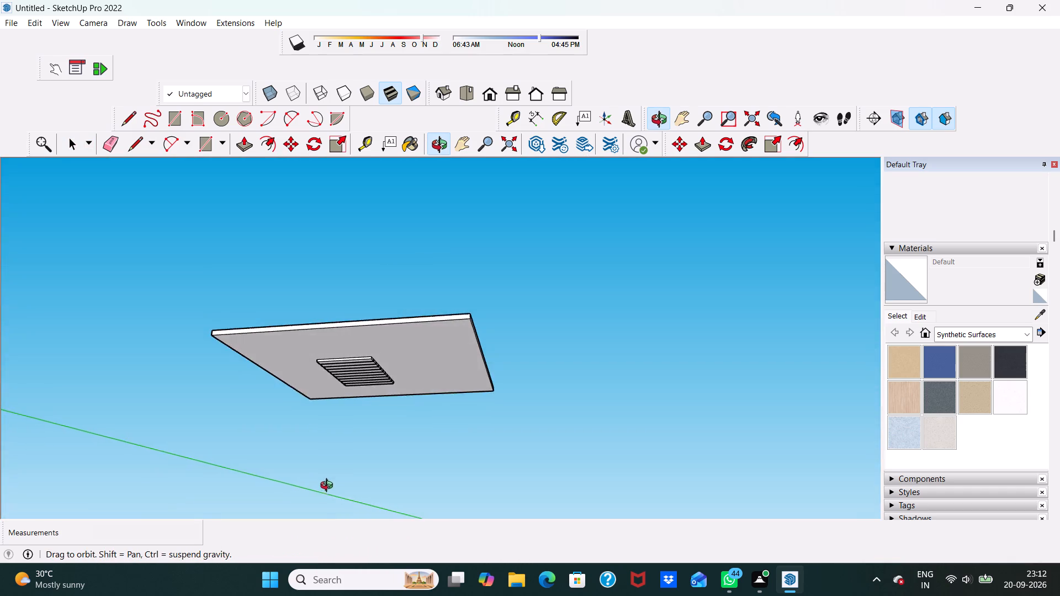
middle_click_drag(329, 487, 335, 453)
scroll(338, 427, "up", 1)
scroll(397, 324, "up", 2)
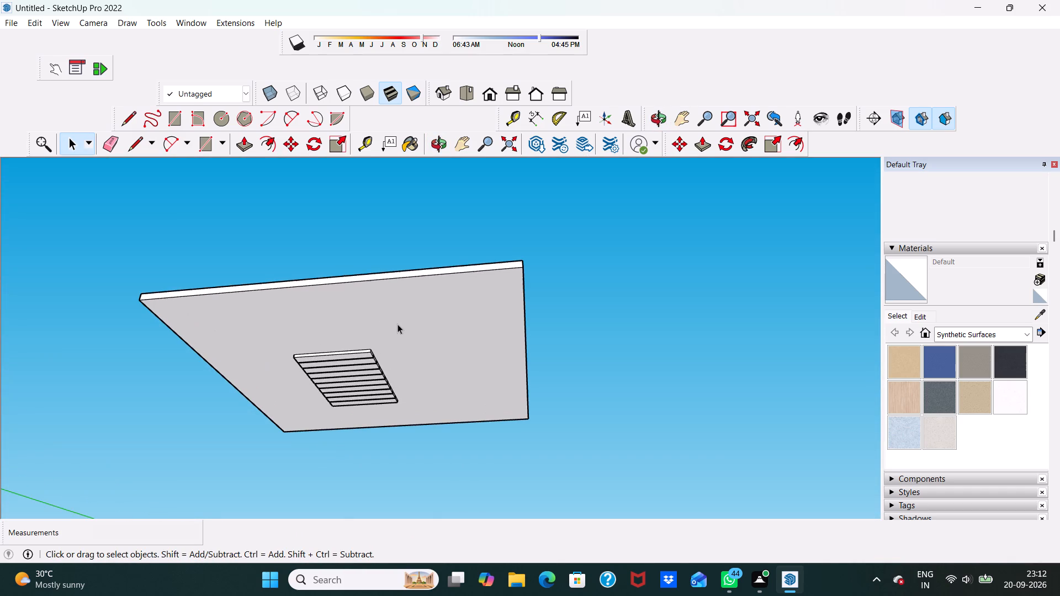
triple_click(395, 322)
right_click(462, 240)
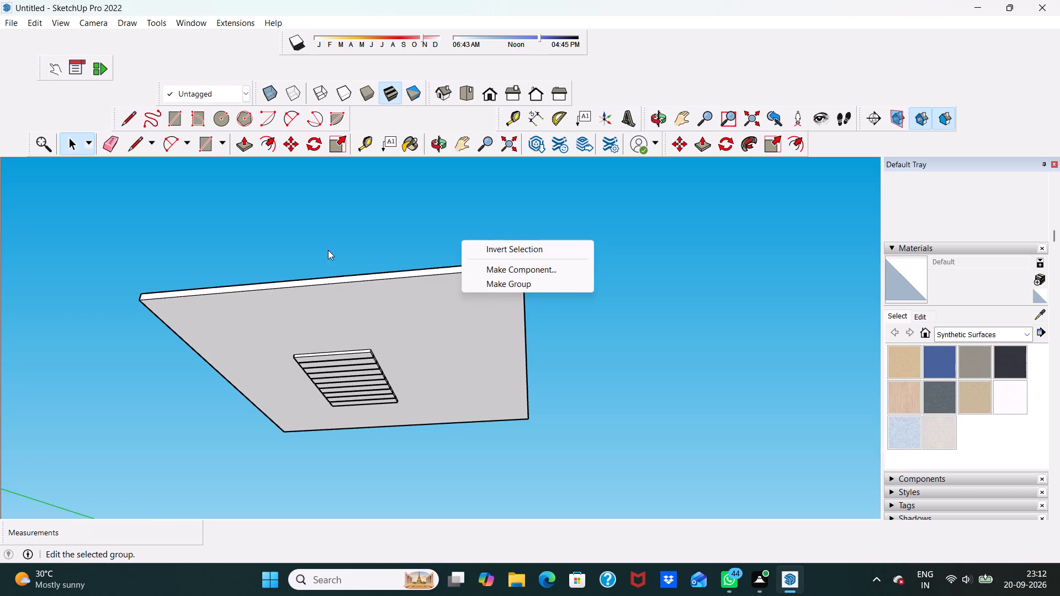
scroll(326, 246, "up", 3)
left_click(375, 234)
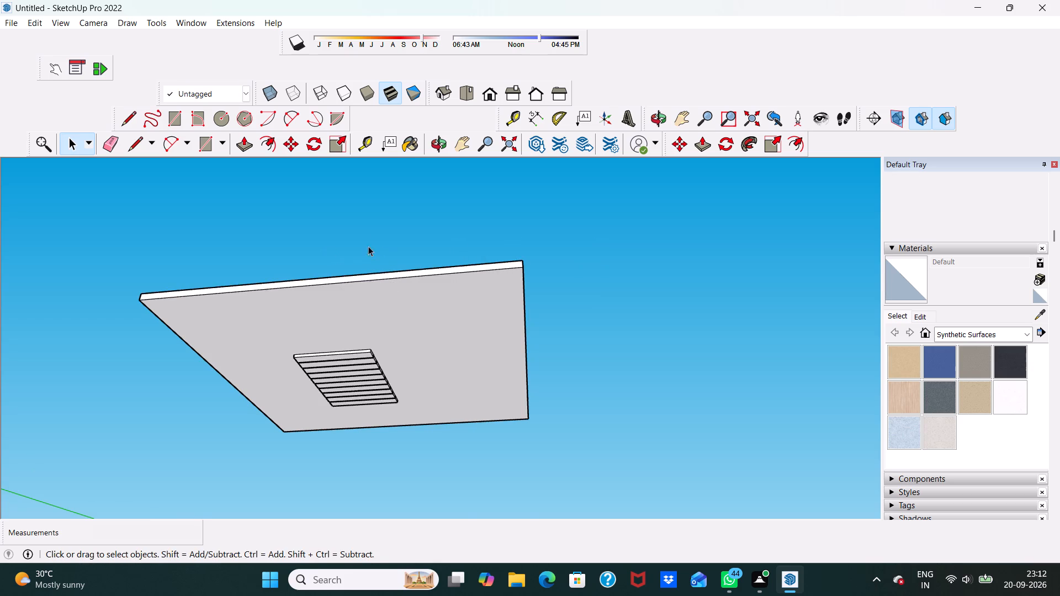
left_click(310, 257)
Paint the first strip's broad face and its long outer side with the Formica Beige material.
middle_click_drag(327, 374, 357, 290)
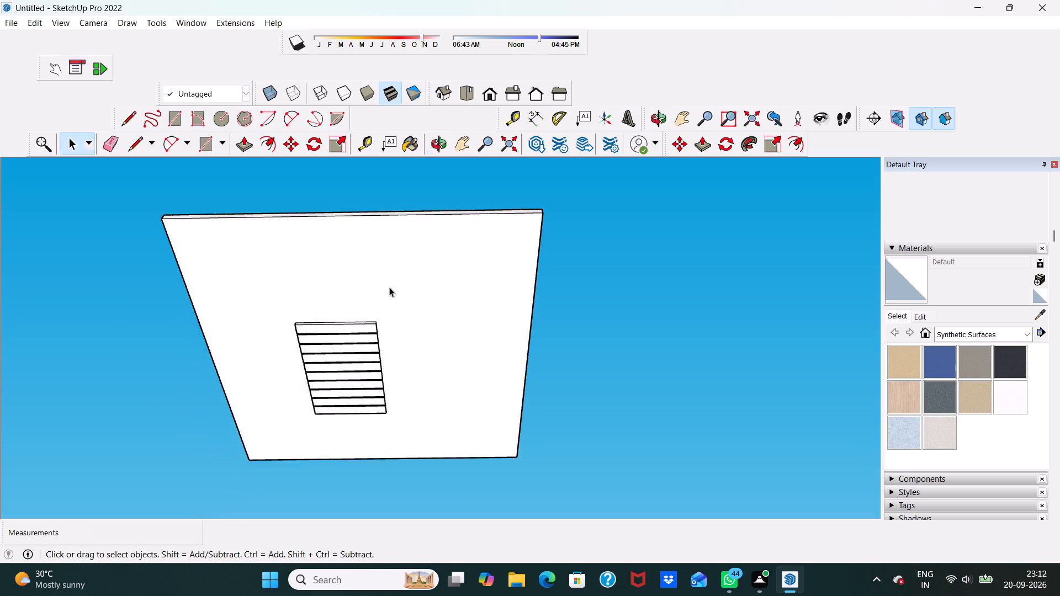
scroll(390, 287, "up", 3)
middle_click_drag(372, 361, 418, 319)
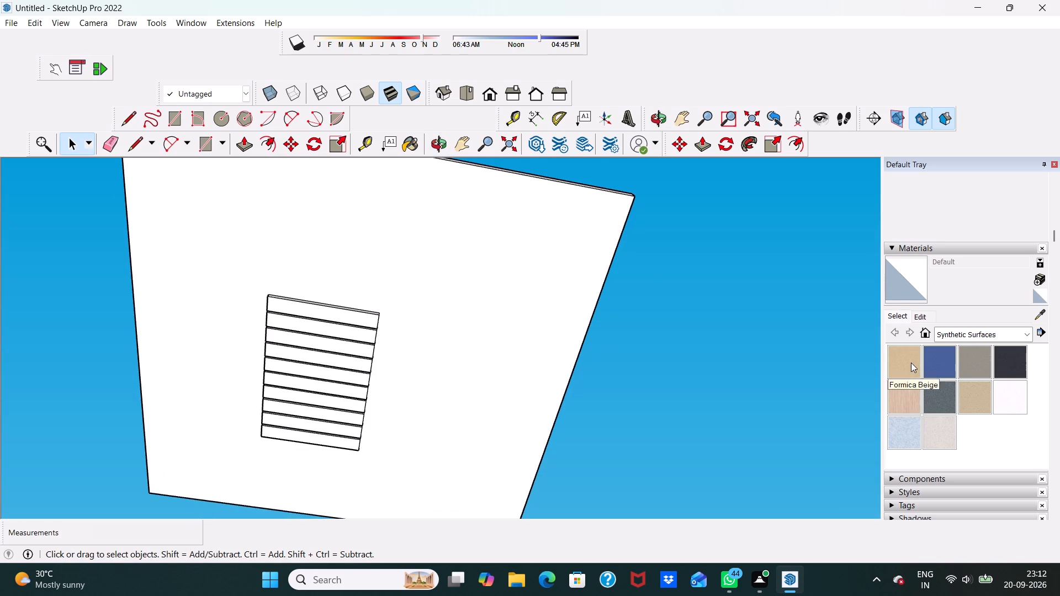
left_click_drag(910, 363, 904, 360)
scroll(379, 353, "up", 4)
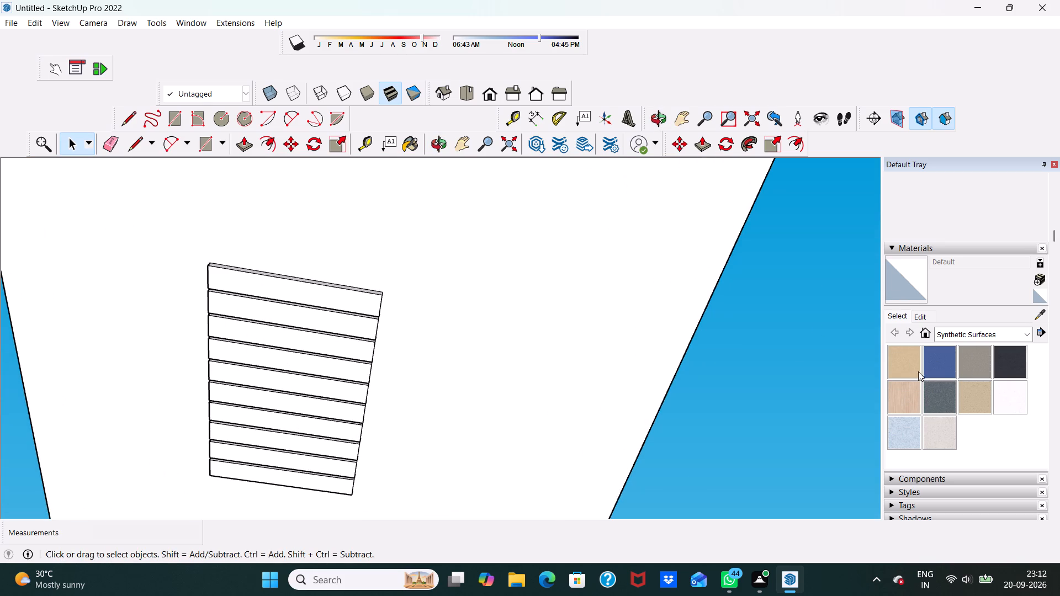
left_click(899, 360)
scroll(381, 365, "up", 2)
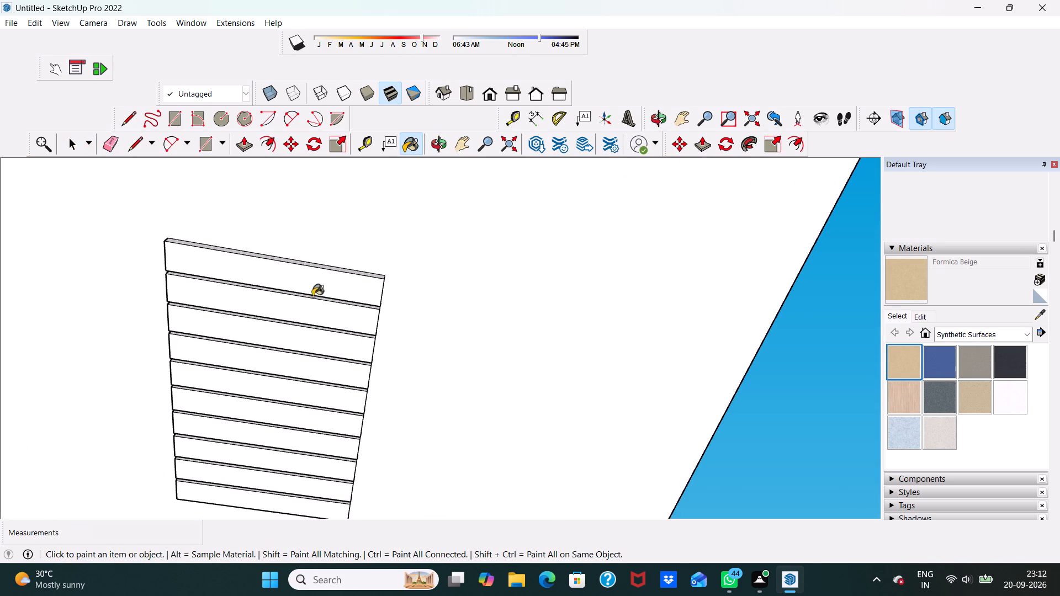
left_click(314, 282)
scroll(315, 284, "up", 4)
middle_click_drag(314, 274, 263, 338)
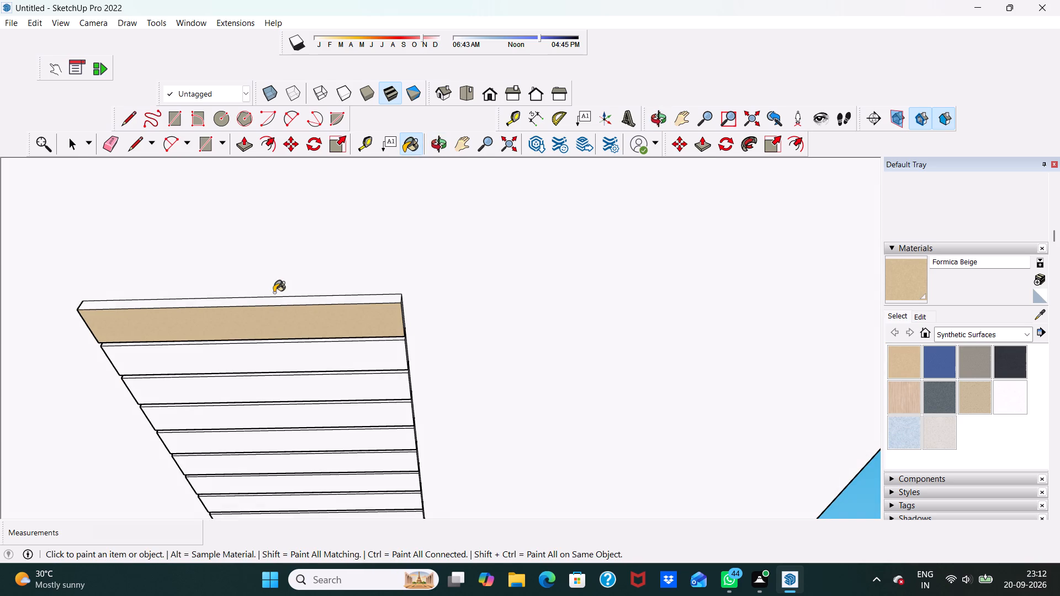
left_click(271, 300)
Paint the broad faces of the second, third, fourth and fifth strips with Formica Beige.
scroll(276, 337, "up", 1)
left_click(273, 356)
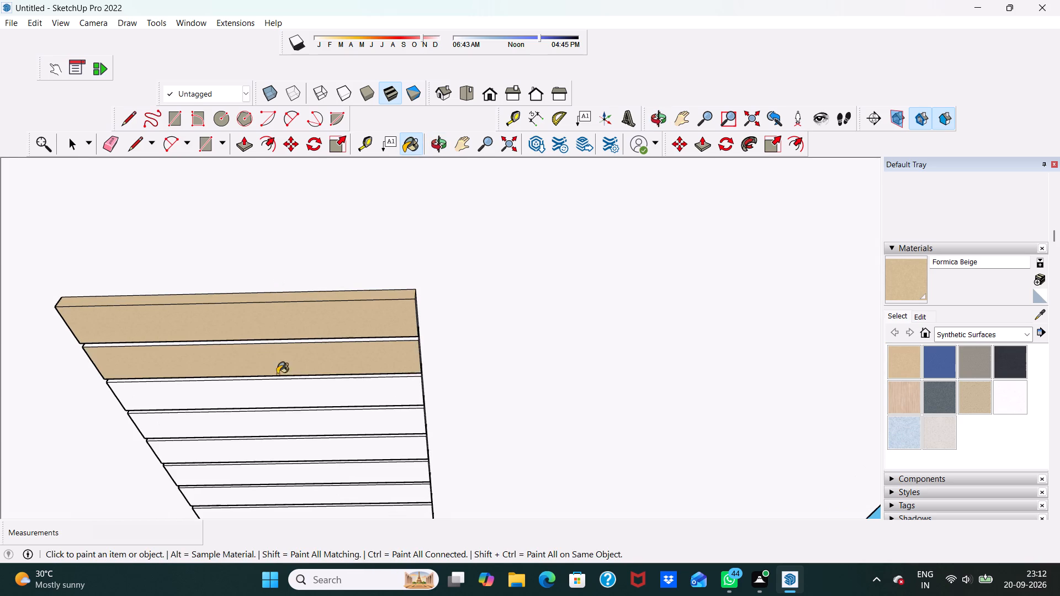
left_click(281, 391)
left_click(290, 423)
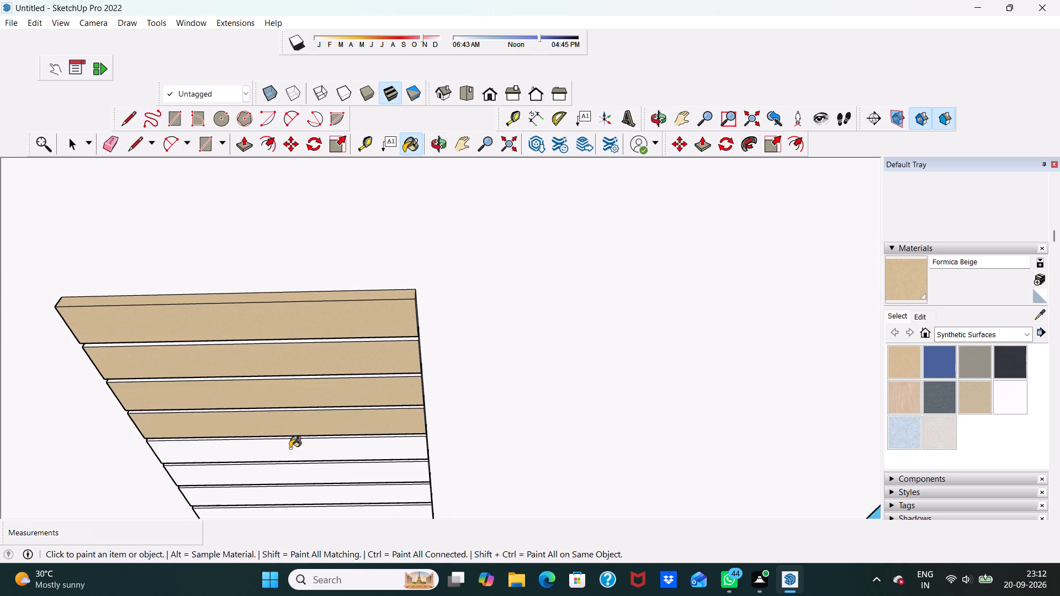
left_click(289, 456)
Paint the broad faces of the remaining five strips, from the sixth to the tenth, with Formica Beige.
scroll(285, 416, "down", 2)
middle_click_drag(288, 400, 328, 230)
scroll(323, 246, "up", 1)
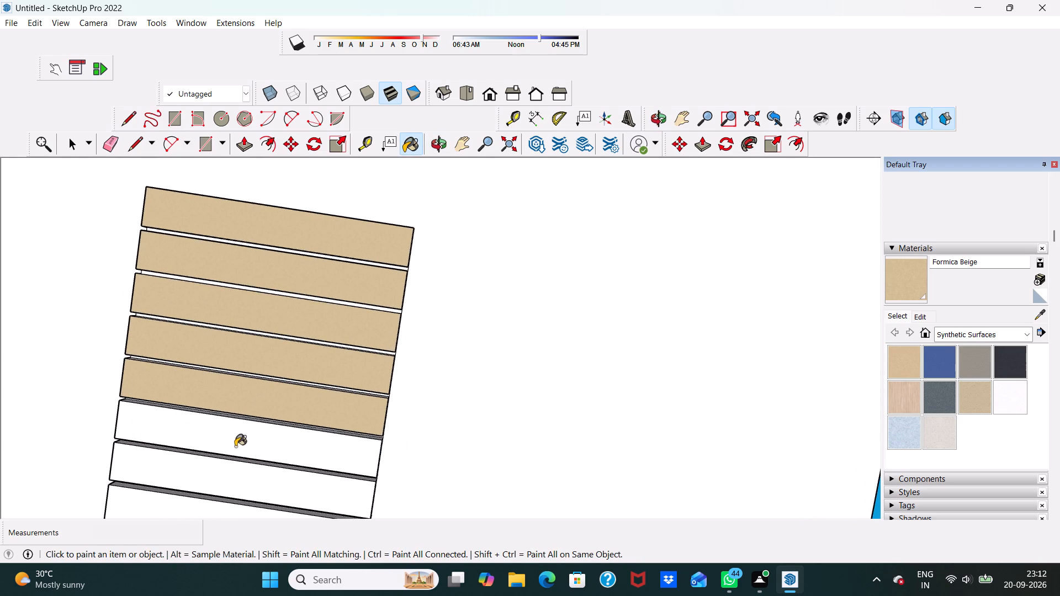
left_click(227, 459)
scroll(237, 397, "down", 6)
scroll(224, 454, "up", 3)
left_click(220, 456)
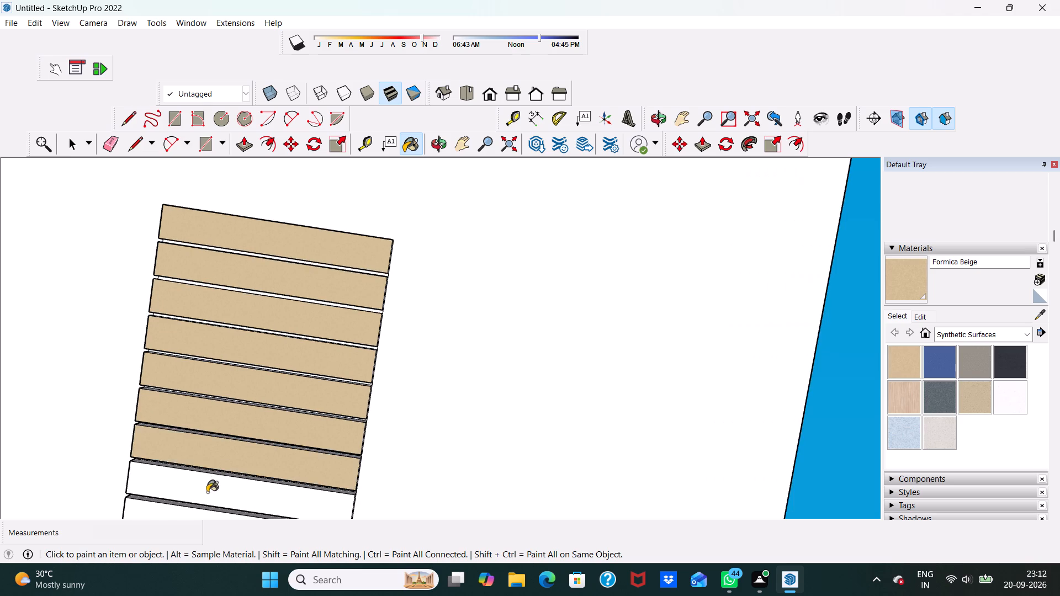
left_click(205, 496)
scroll(220, 403, "down", 10)
scroll(226, 444, "up", 11)
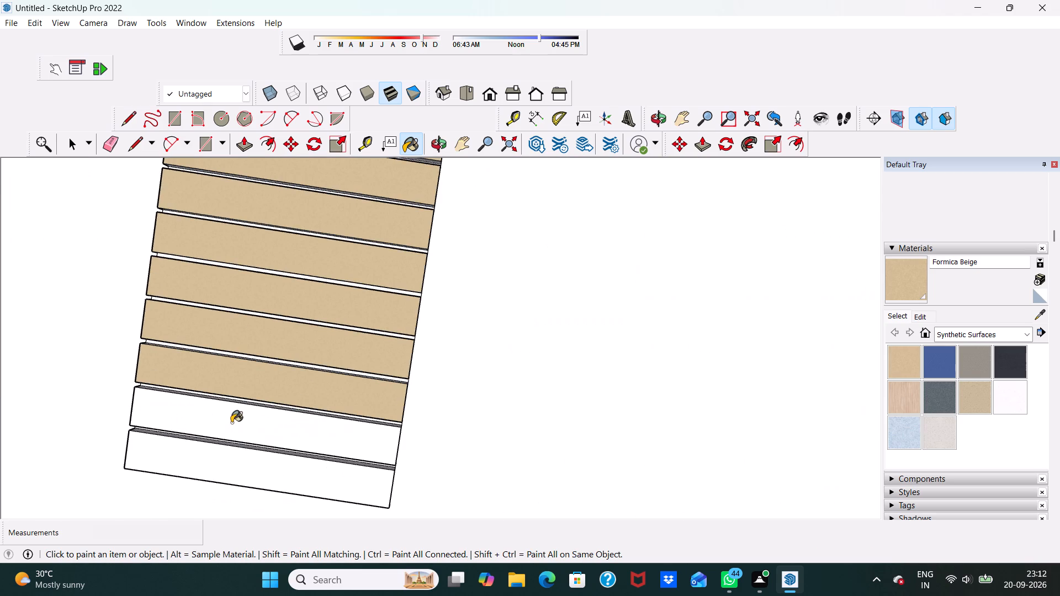
left_click(231, 423)
left_click(222, 469)
Paint the long narrow sides of the ninth and tenth strips that face the first strip's end with Formica Beige.
middle_click_drag(227, 437, 209, 498)
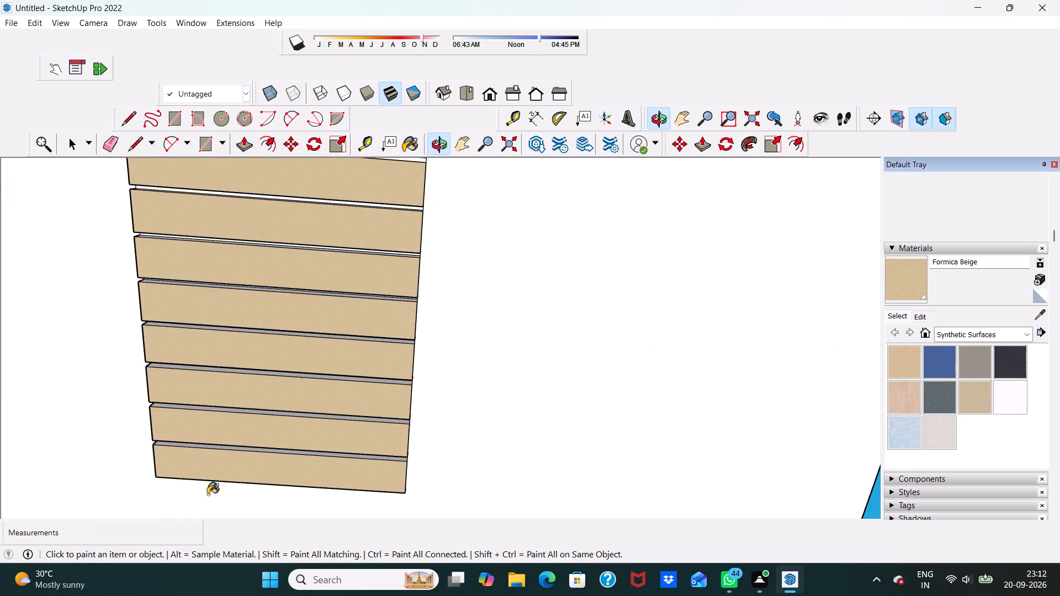
scroll(208, 481, "up", 10)
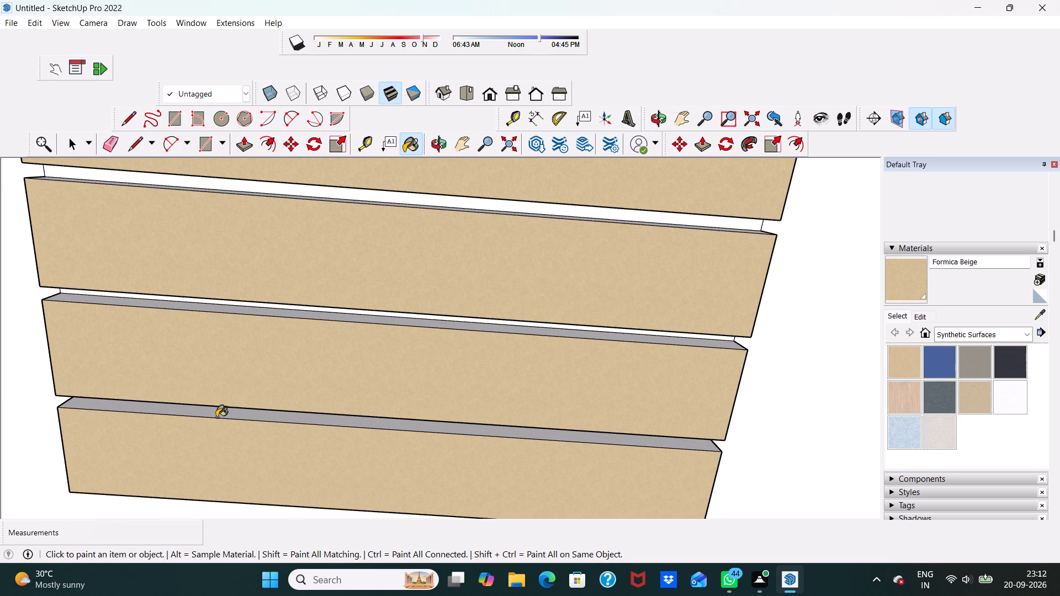
left_click(216, 417)
scroll(224, 375, "up", 7)
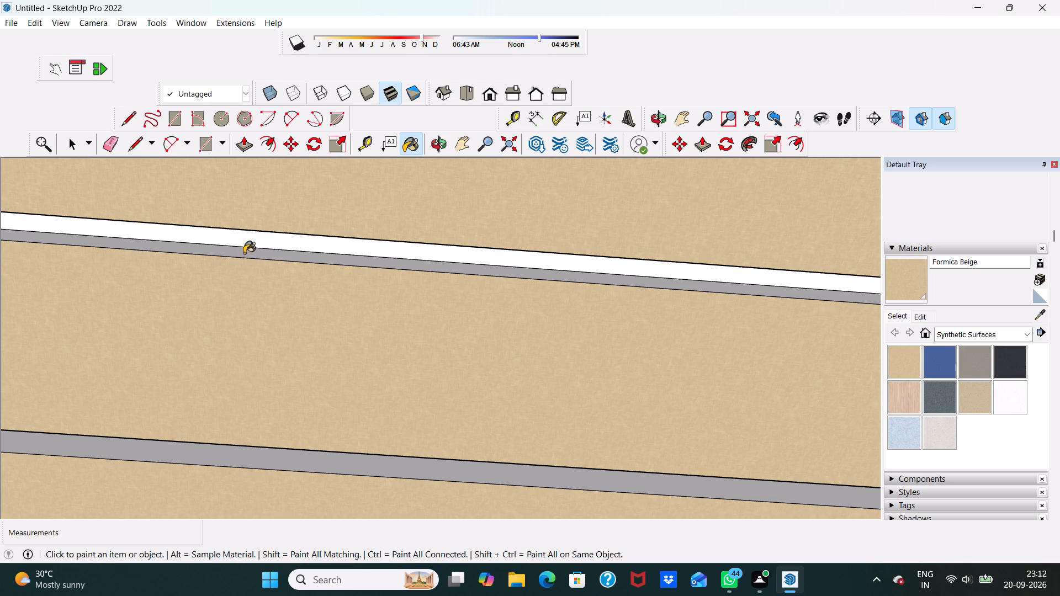
left_click(245, 253)
scroll(241, 262, "up", 3)
left_click(183, 506)
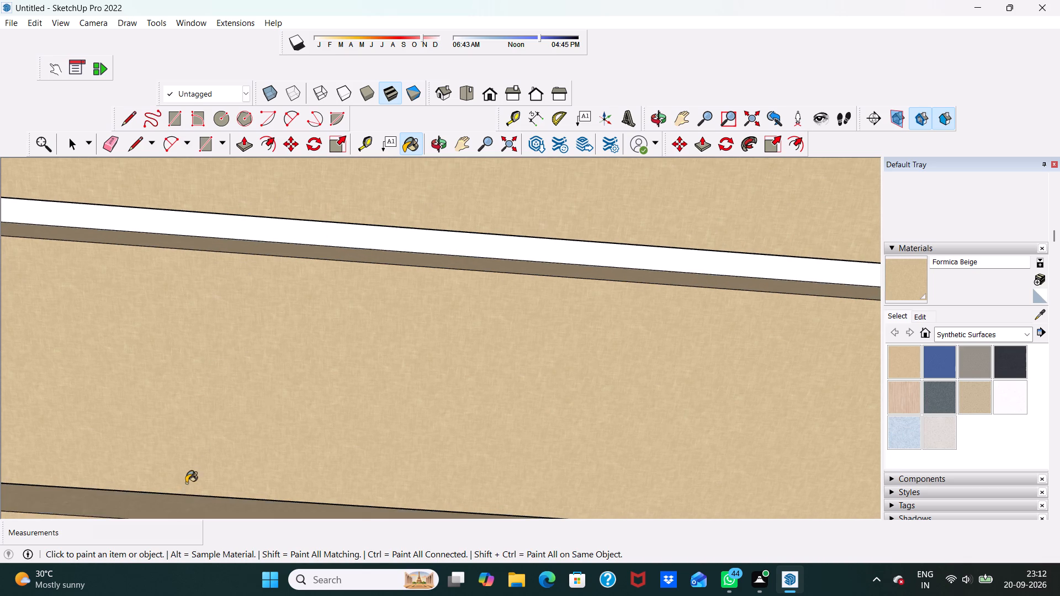
scroll(188, 473, "down", 1)
scroll(189, 472, "up", 1)
scroll(193, 467, "down", 16)
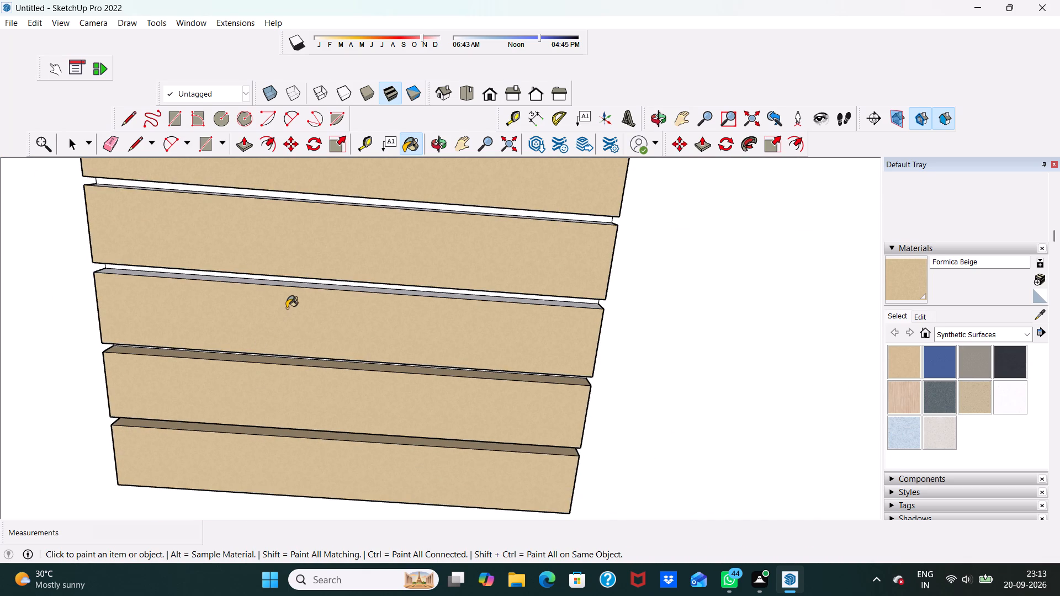
Paint the matching long narrow sides of the eighth and seventh strips with Formica Beige.
middle_click_drag(287, 308, 291, 366)
scroll(284, 333, "up", 3)
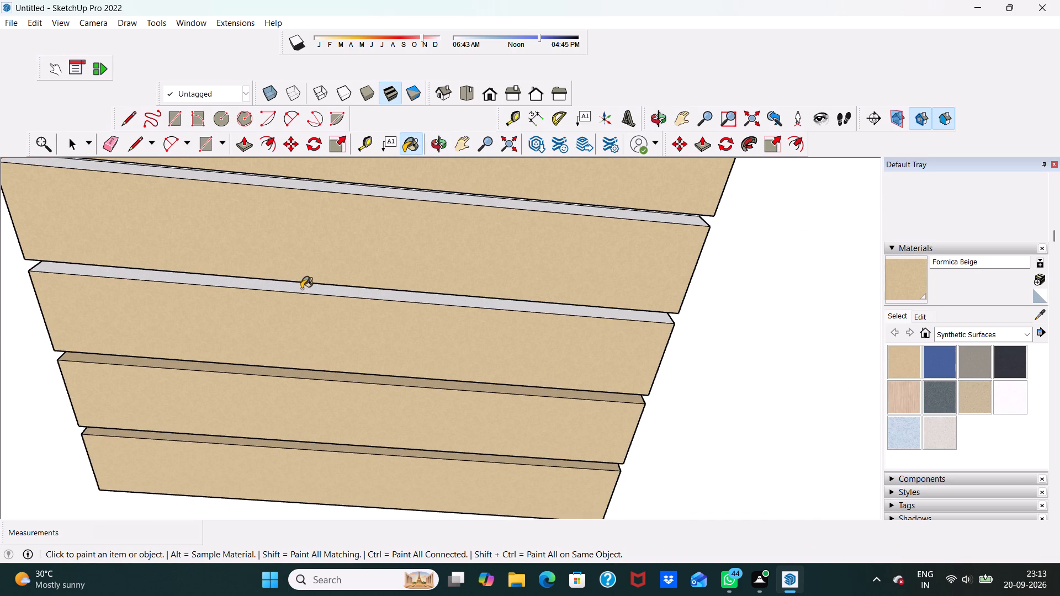
scroll(262, 277, "up", 2)
left_click(257, 288)
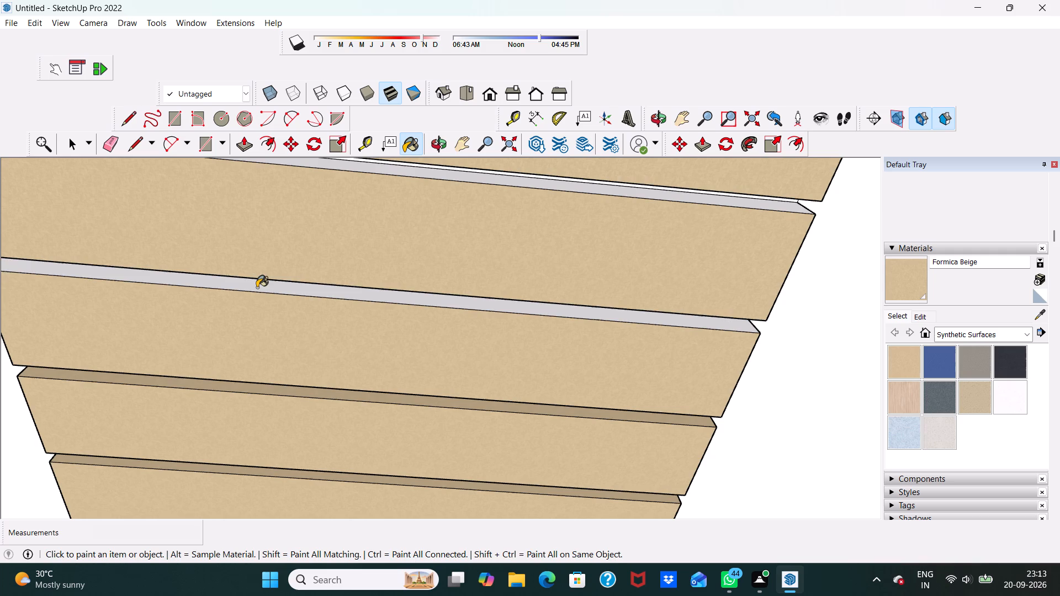
scroll(300, 221, "down", 16)
scroll(367, 204, "up", 5)
left_click(330, 238)
scroll(322, 223, "up", 5)
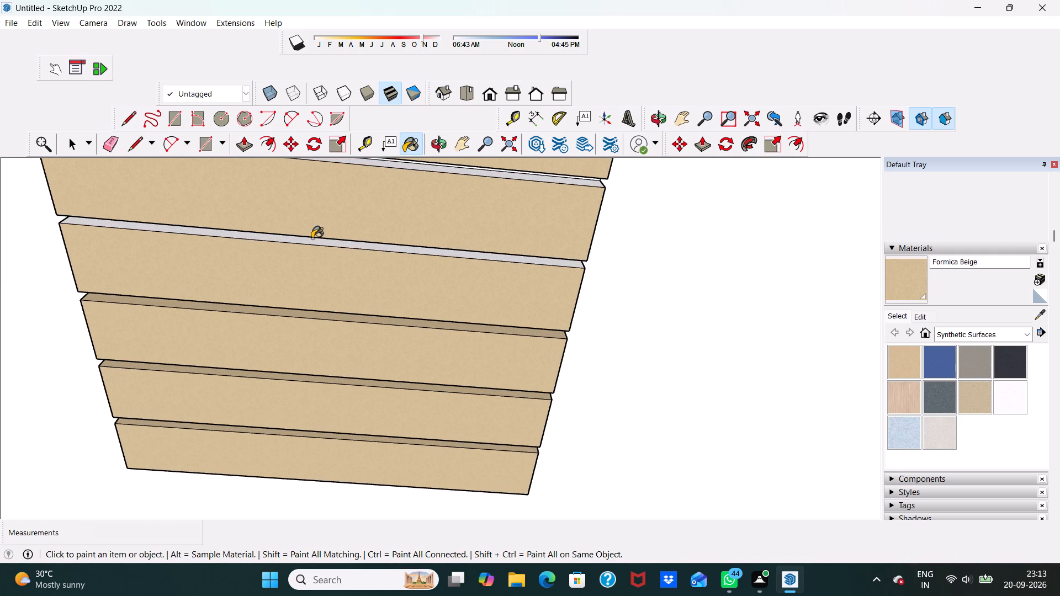
left_click(312, 241)
scroll(412, 158, "up", 3)
scroll(399, 185, "down", 11)
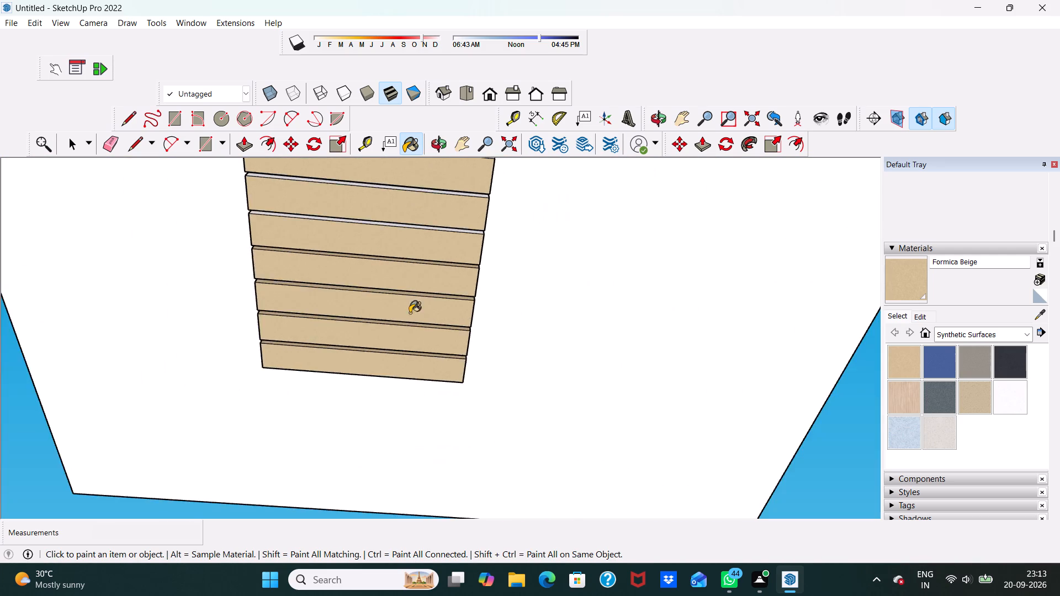
Paint the same long narrow side of the sixth, fifth and fourth strips with Formica Beige.
scroll(410, 313, "down", 9)
scroll(407, 187, "up", 11)
scroll(307, 297, "up", 3)
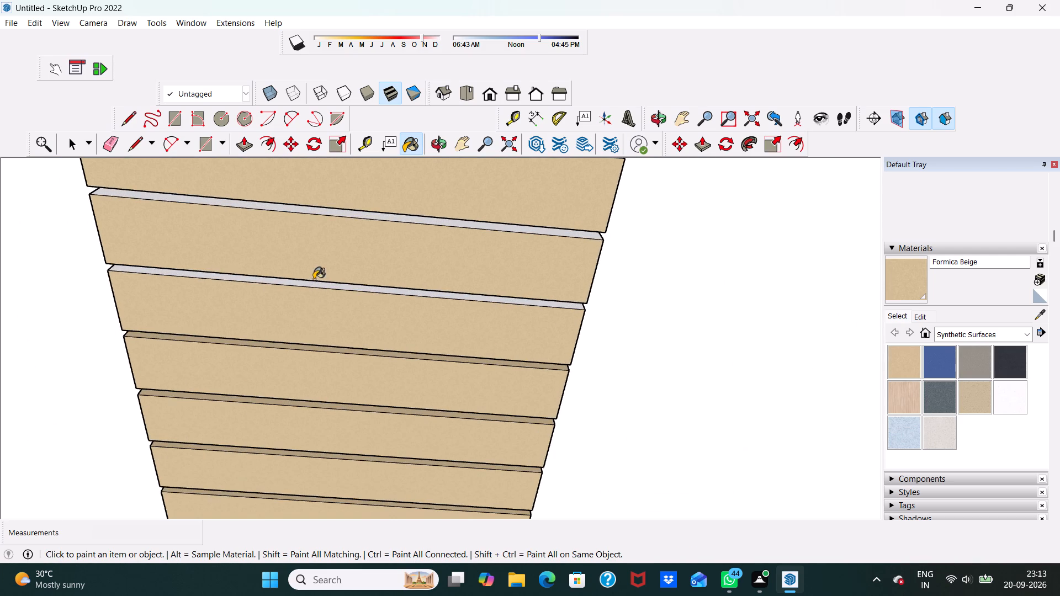
left_click(311, 287)
scroll(311, 285, "up", 5)
left_click(316, 282)
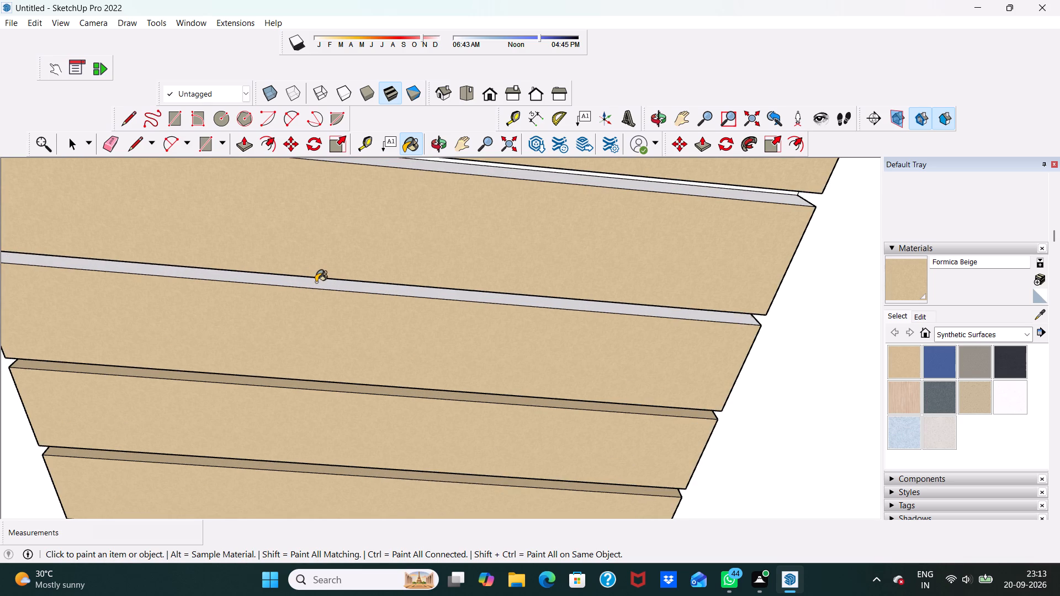
scroll(316, 282, "down", 14)
scroll(344, 225, "up", 11)
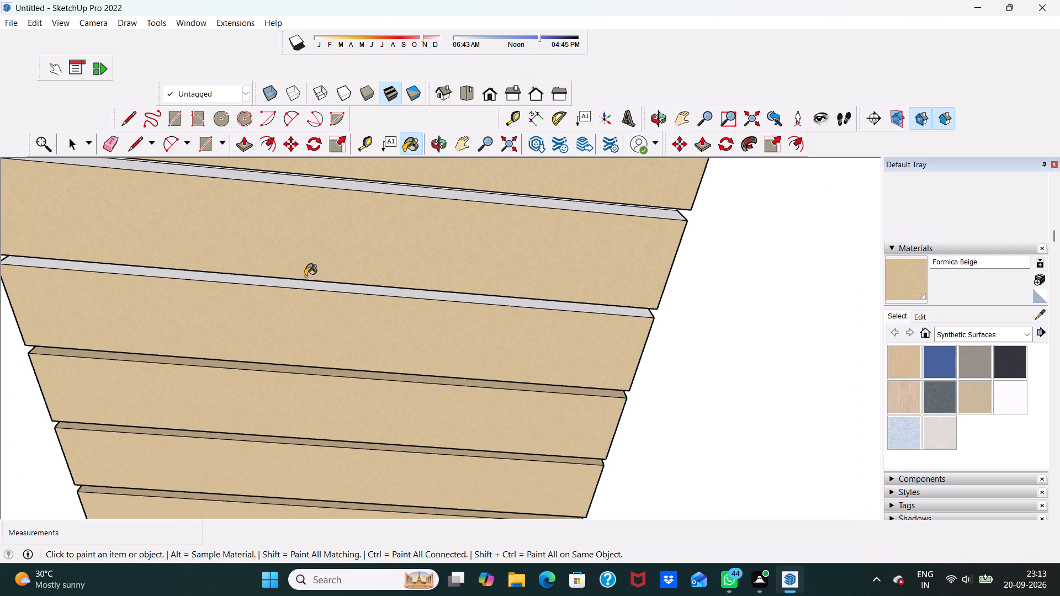
left_click(301, 285)
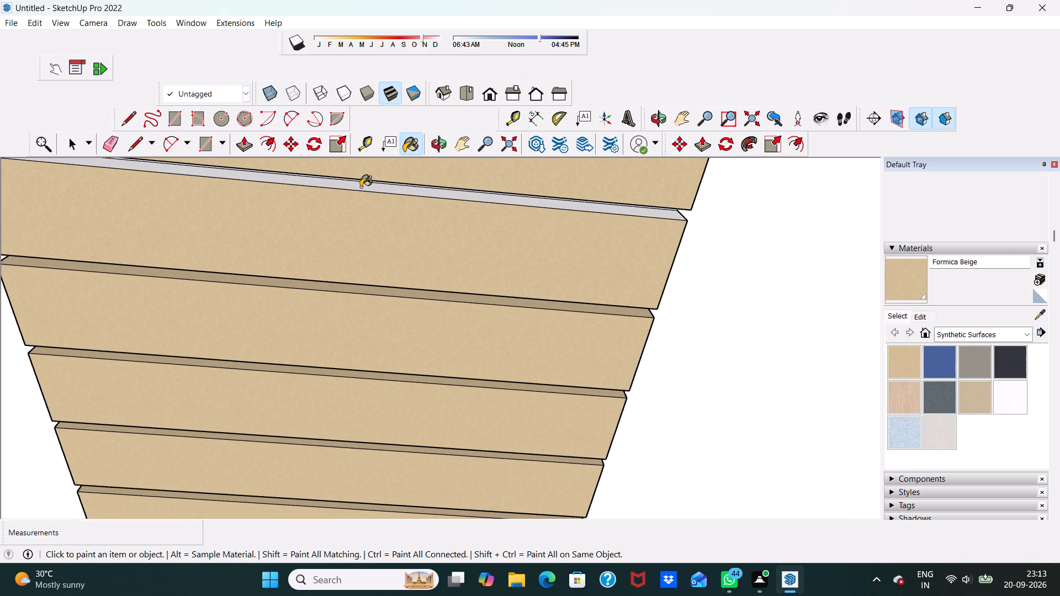
left_click(361, 187)
Paint the same long narrow side of the third and second strips with Formica Beige.
scroll(361, 187, "down", 19)
scroll(361, 215, "up", 7)
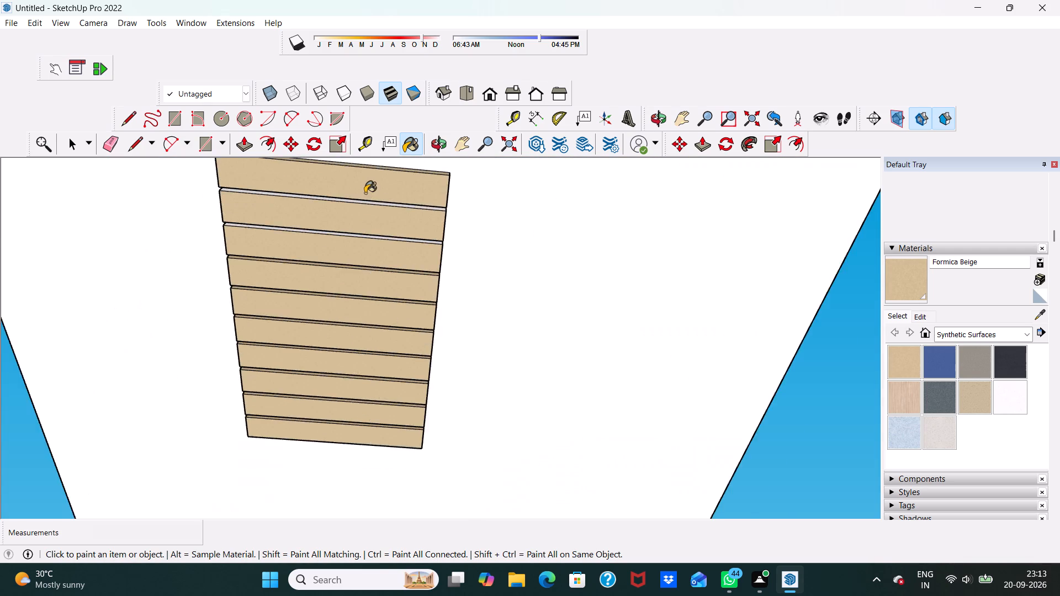
scroll(365, 193, "up", 5)
scroll(319, 253, "up", 4)
left_click(313, 268)
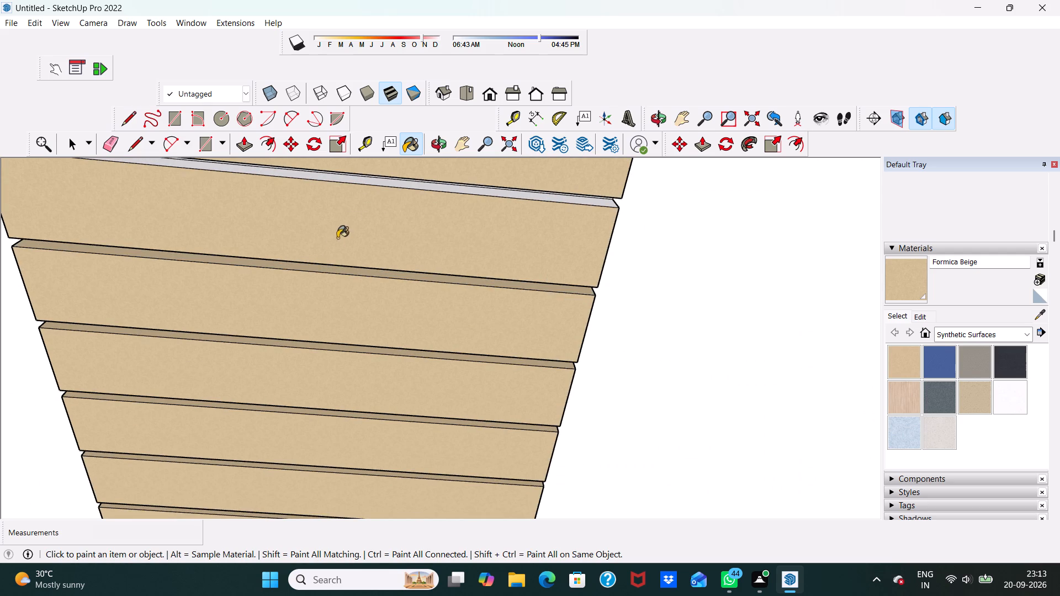
left_click(374, 180)
Examine the painted strips on the slab underside from several angles for faces still without material.
scroll(363, 194, "down", 6)
middle_click_drag(379, 251, 381, 336)
scroll(380, 251, "down", 1)
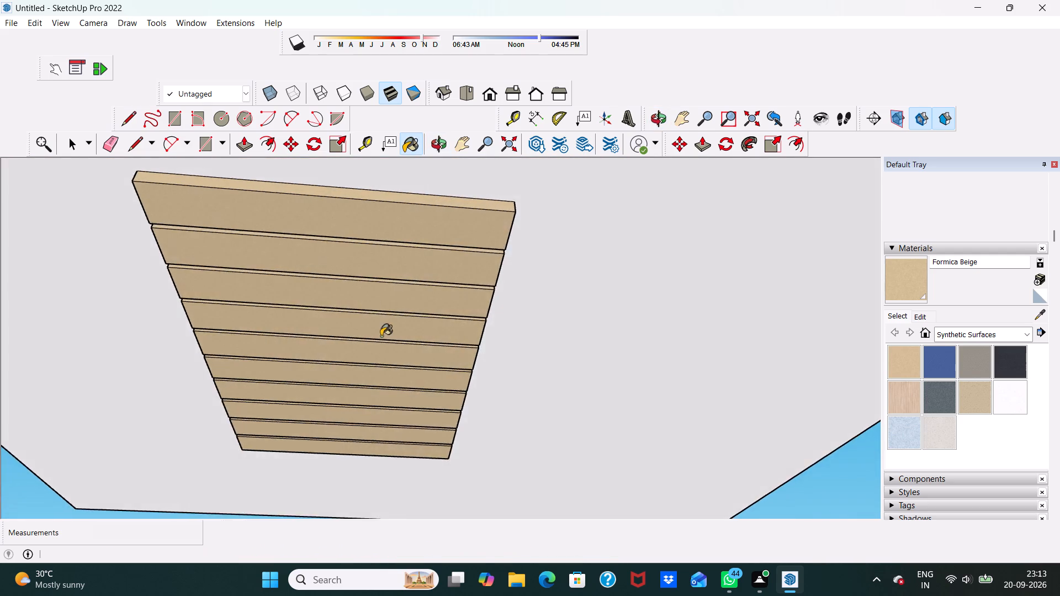
scroll(351, 291, "up", 2)
scroll(257, 308, "down", 1)
middle_click_drag(256, 310, 274, 195)
scroll(277, 183, "up", 2)
scroll(260, 226, "down", 7)
middle_click_drag(315, 334, 359, 213)
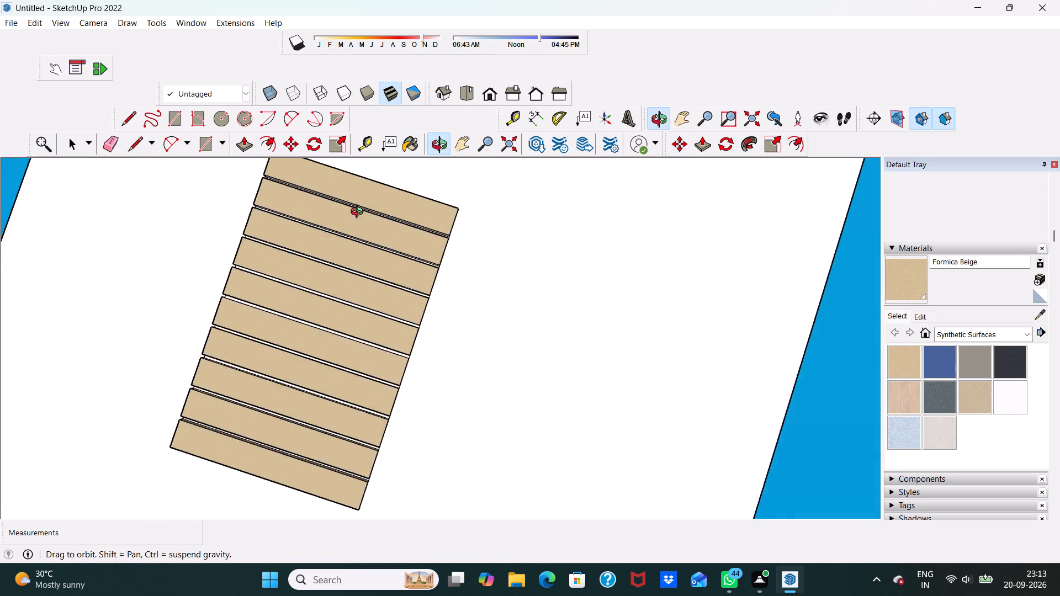
middle_click_drag(359, 213, 385, 176)
scroll(385, 182, "up", 4)
scroll(292, 441, "down", 9)
scroll(241, 456, "down", 2)
Paint the narrow slab band beyond the tenth strip and the ninth strip's opposite long side with Formica Beige.
middle_click_drag(241, 465, 240, 459)
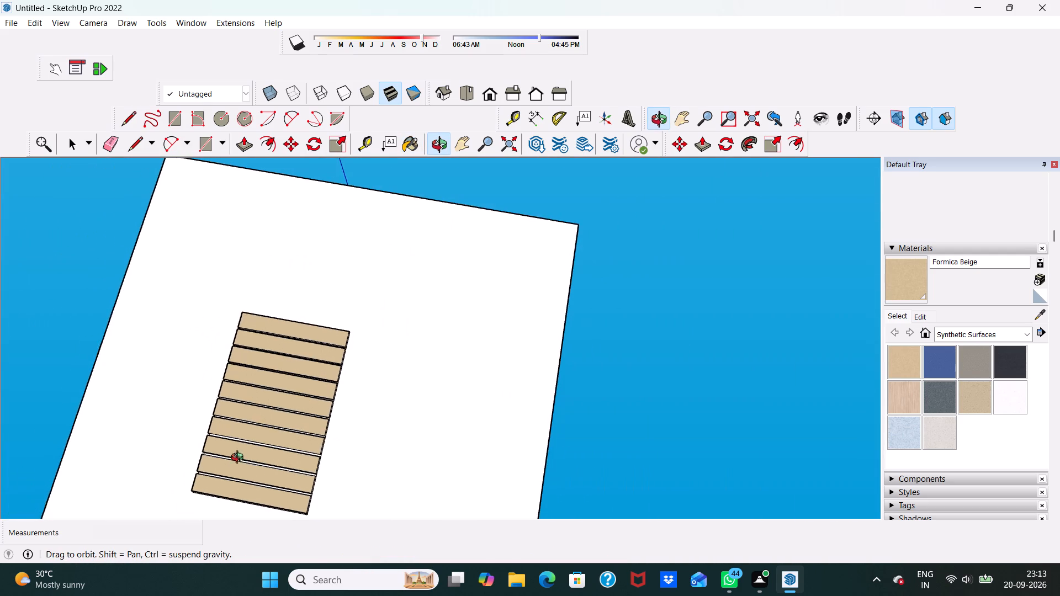
middle_click_drag(240, 459, 240, 403)
scroll(238, 471, "up", 11)
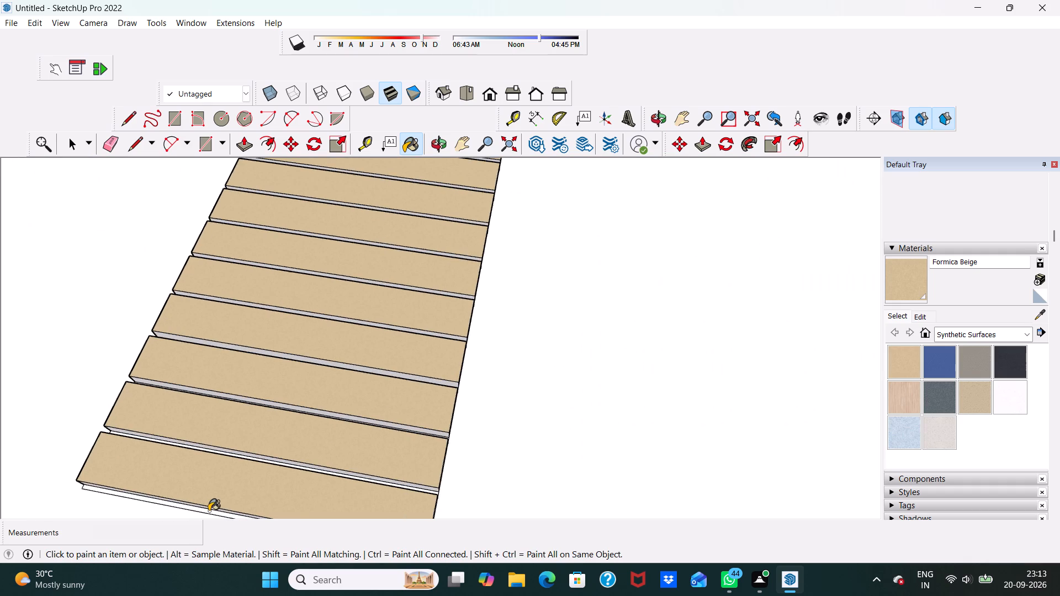
left_click(209, 511)
scroll(206, 502, "up", 4)
left_click(210, 423)
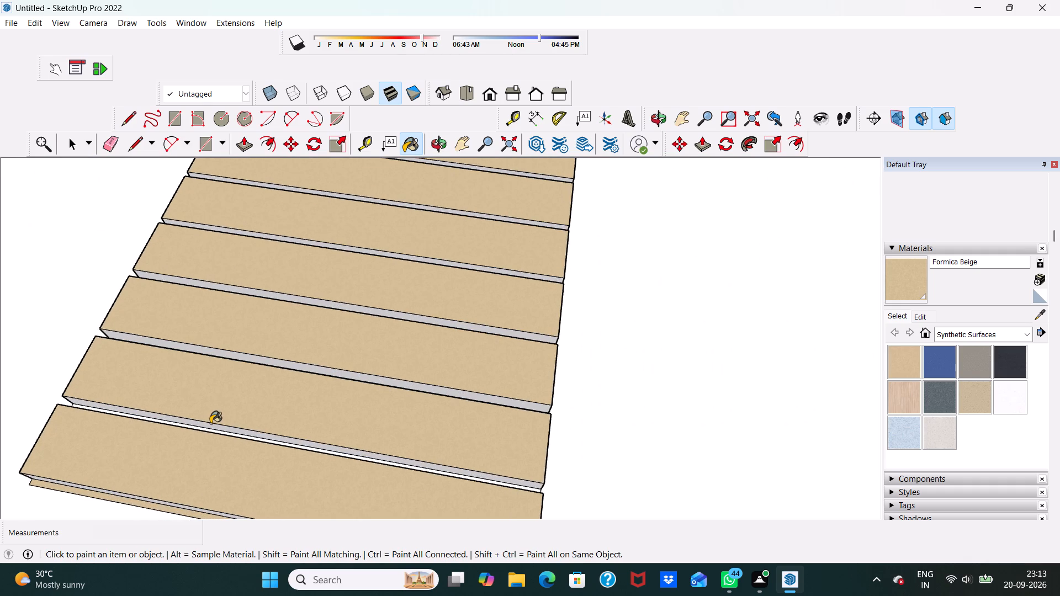
left_click(209, 427)
Paint the long sides facing the tenth strip's end on the eighth, seventh, sixth and fifth strips with Formica Beige.
scroll(243, 370, "up", 1)
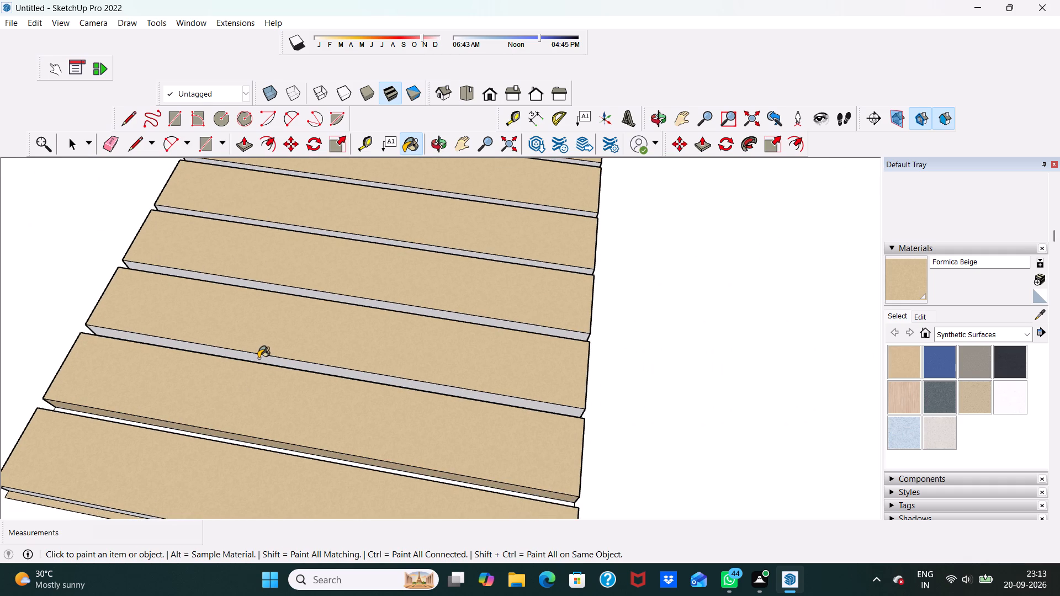
left_click(258, 358)
left_click(296, 290)
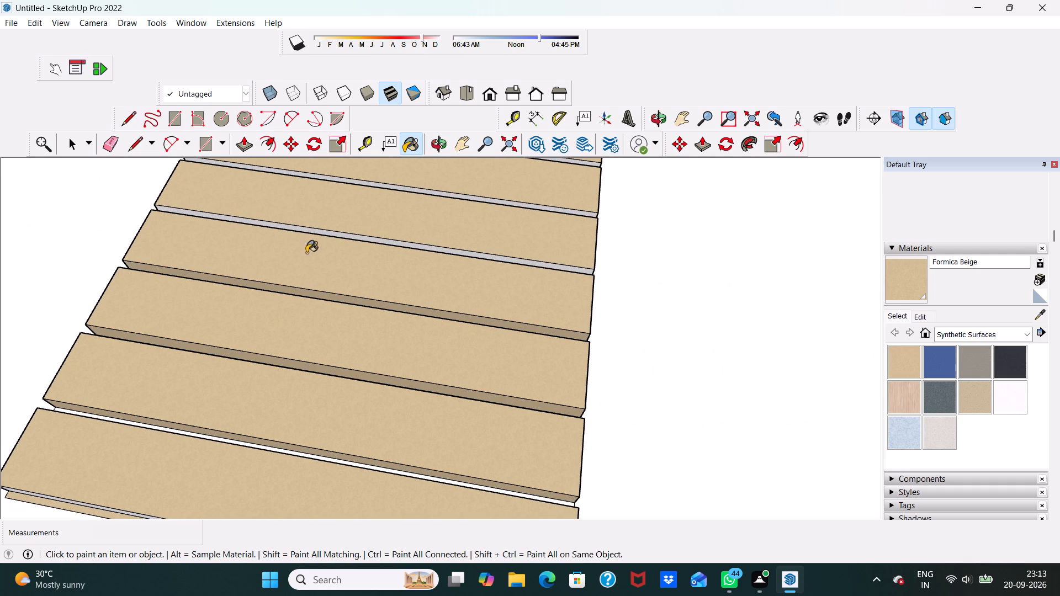
left_click(312, 231)
scroll(310, 228, "down", 7)
scroll(328, 210, "up", 2)
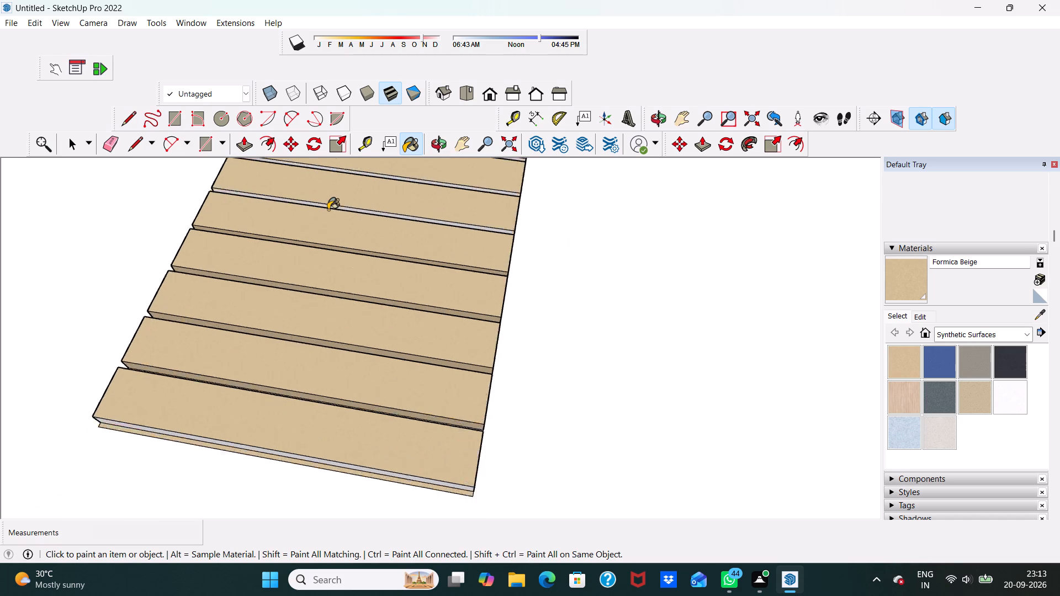
scroll(328, 210, "up", 7)
left_click(335, 203)
scroll(337, 207, "down", 5)
scroll(332, 277, "up", 1)
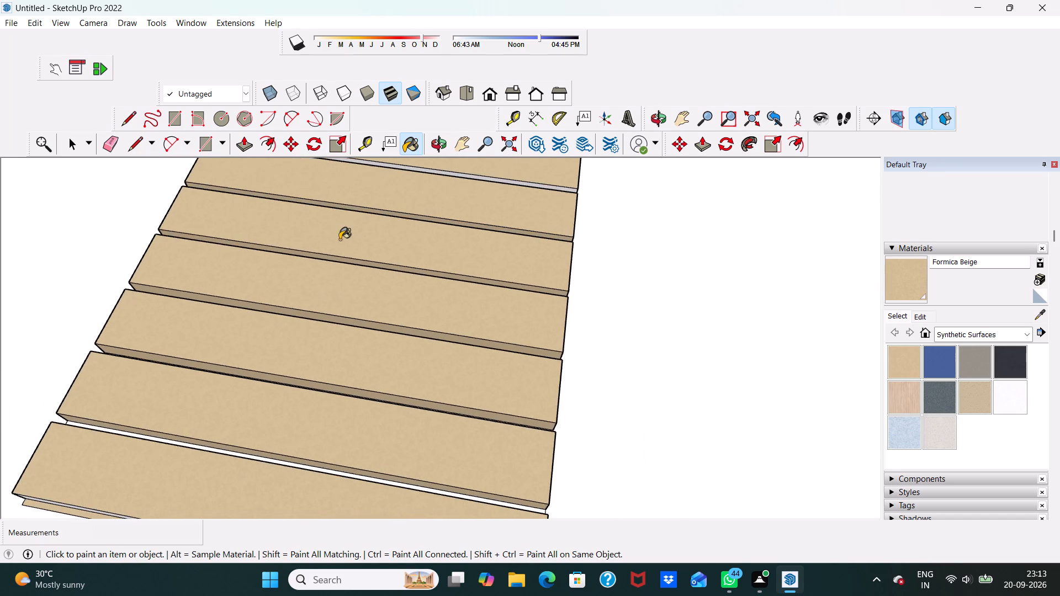
Paint the same opposite long side of the fourth, third and second strips with Formica Beige.
scroll(342, 256, "down", 6)
scroll(369, 190, "up", 10)
left_click(331, 247)
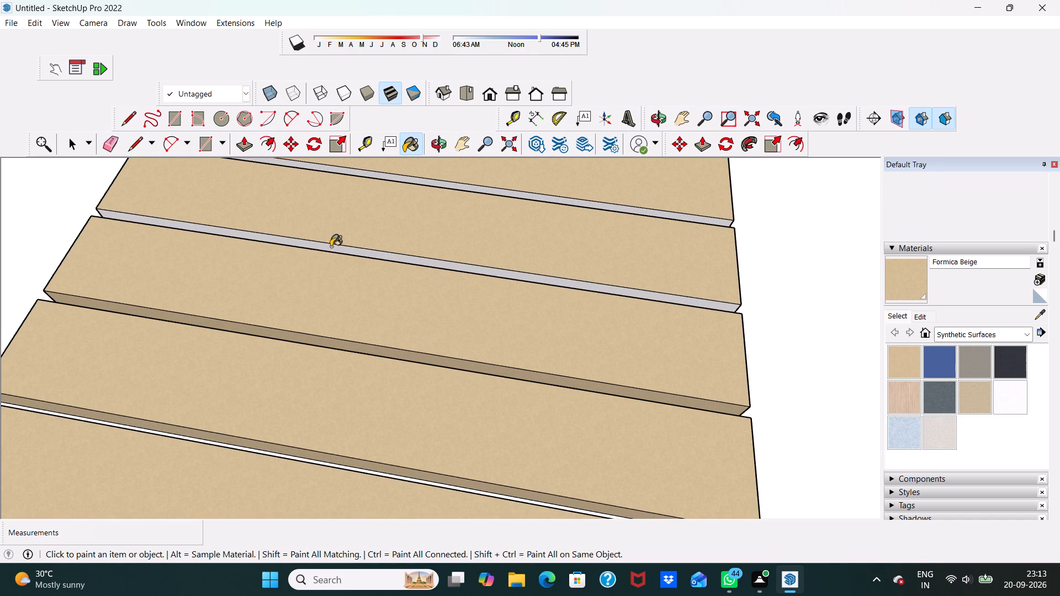
scroll(357, 190, "down", 6)
scroll(361, 298, "down", 9)
scroll(451, 192, "up", 10)
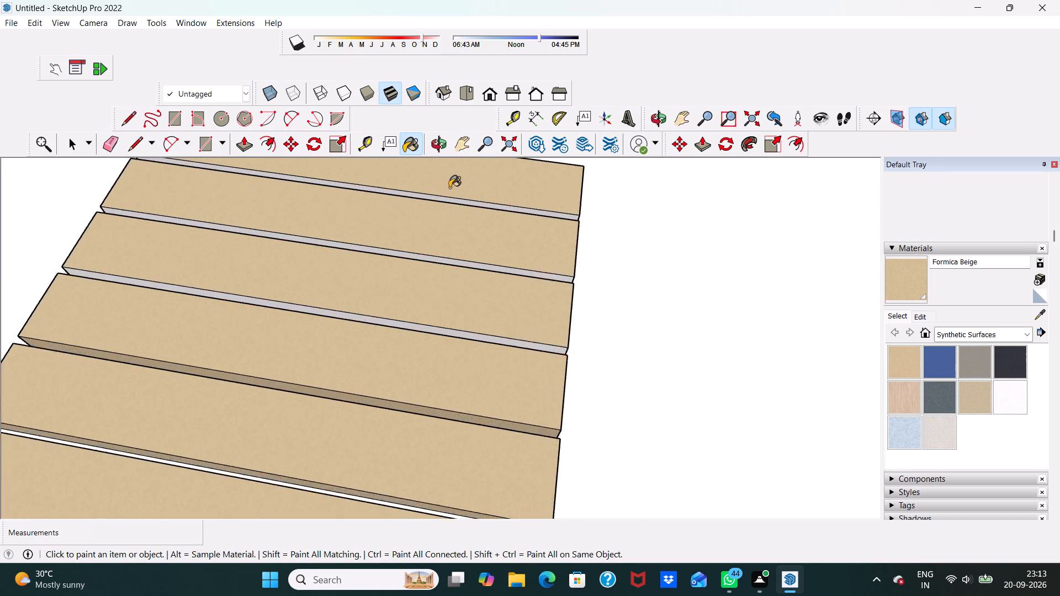
scroll(449, 188, "up", 2)
left_click(348, 334)
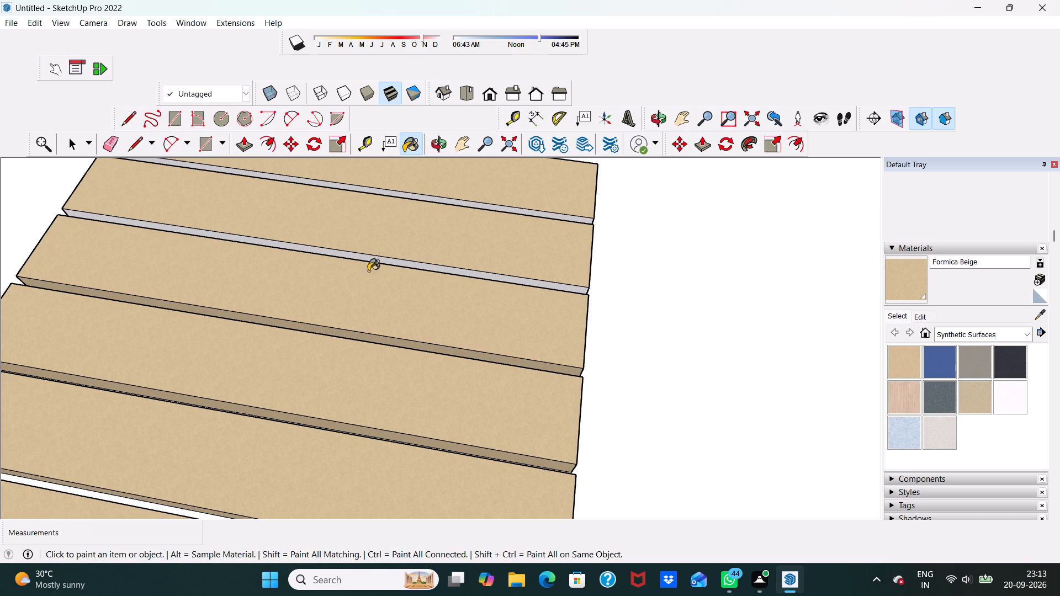
left_click(372, 262)
scroll(395, 194, "up", 4)
left_click(370, 292)
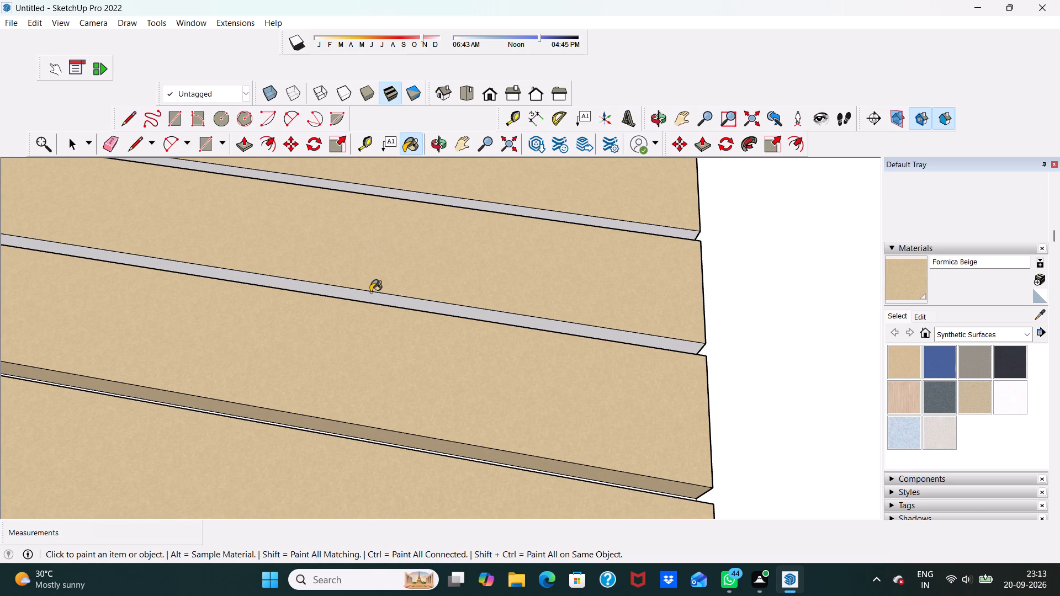
scroll(374, 295, "up", 4)
left_click(376, 295)
scroll(376, 291, "down", 10)
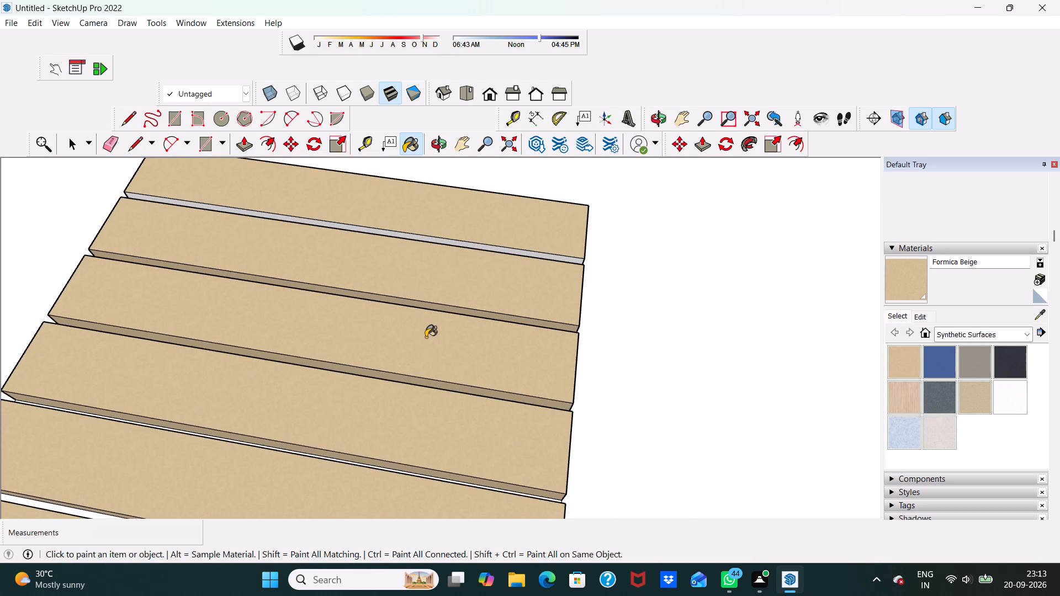
Paint the remaining unpainted long side on the outermost strip with Formica Beige.
scroll(443, 243, "up", 5)
left_click(435, 238)
left_click(434, 243)
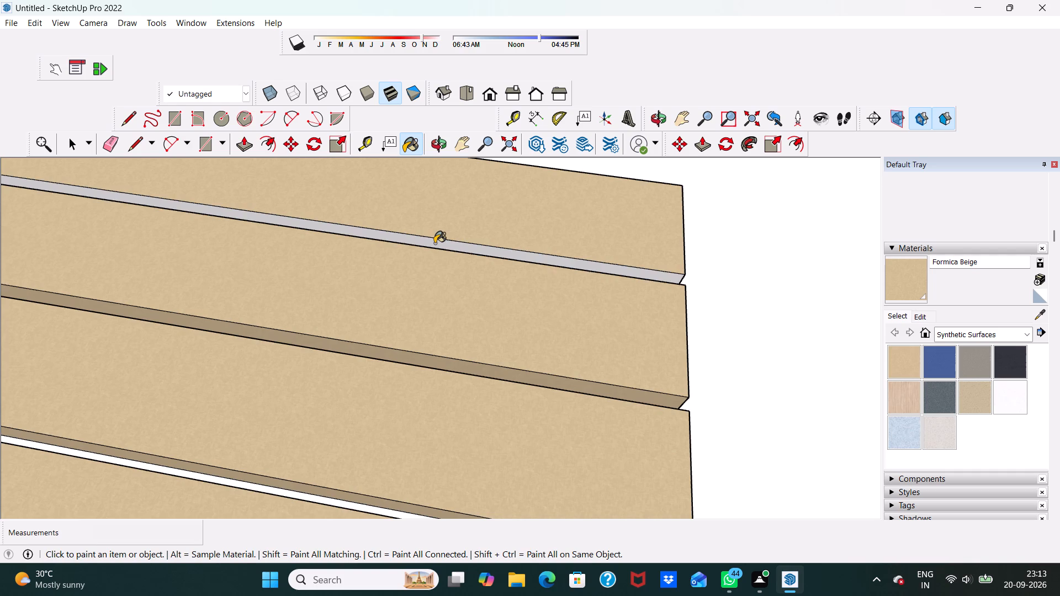
Paint the short end faces of the outermost strip and the next six strips with Formica Beige.
scroll(434, 243, "down", 5)
middle_click_drag(434, 243, 261, 221)
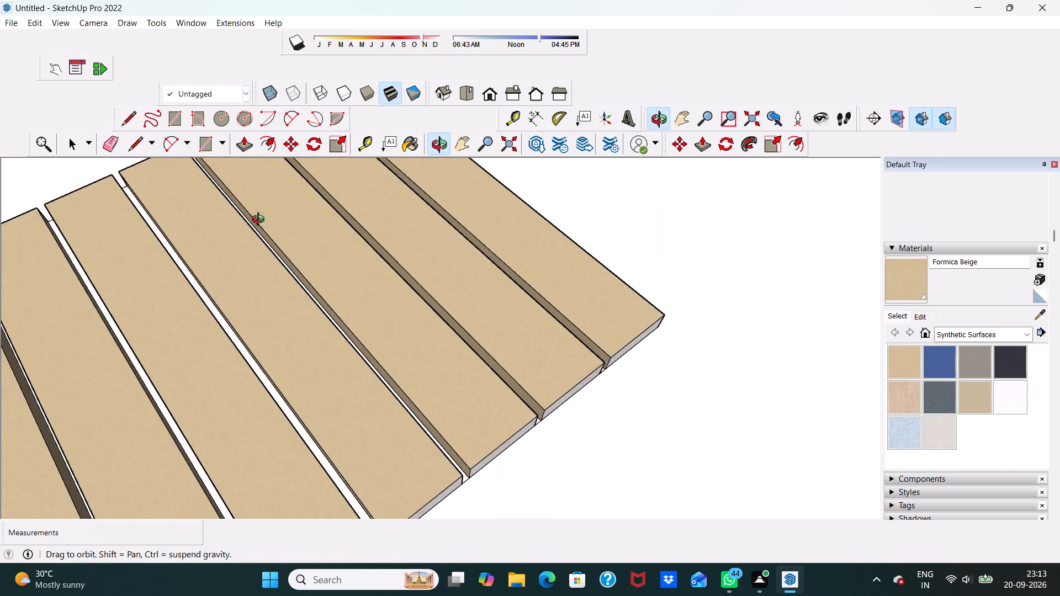
middle_click_drag(261, 221, 210, 124)
scroll(365, 519, "up", 3)
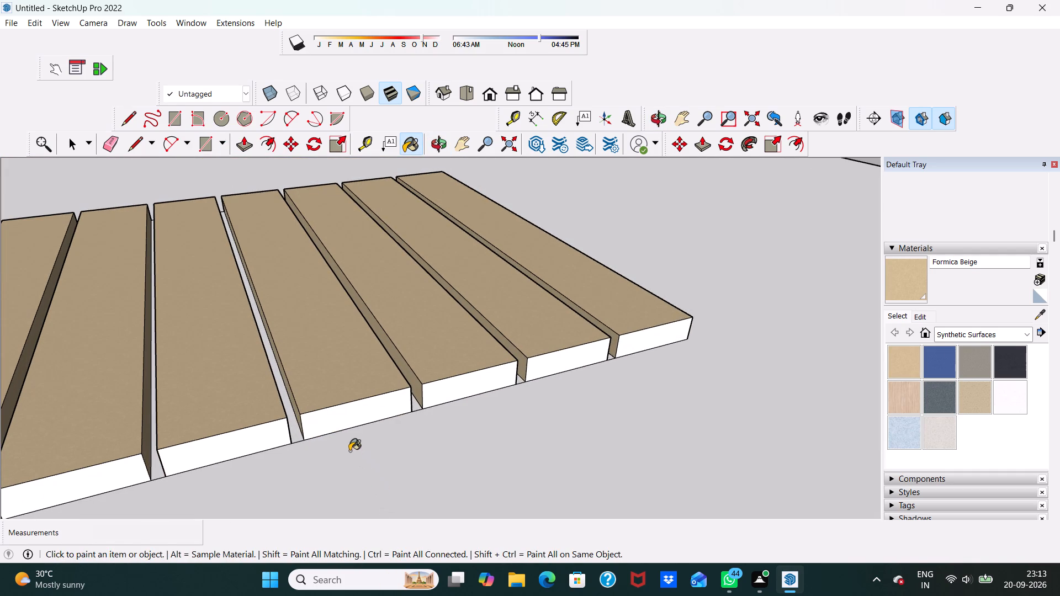
left_click(350, 419)
left_click(437, 391)
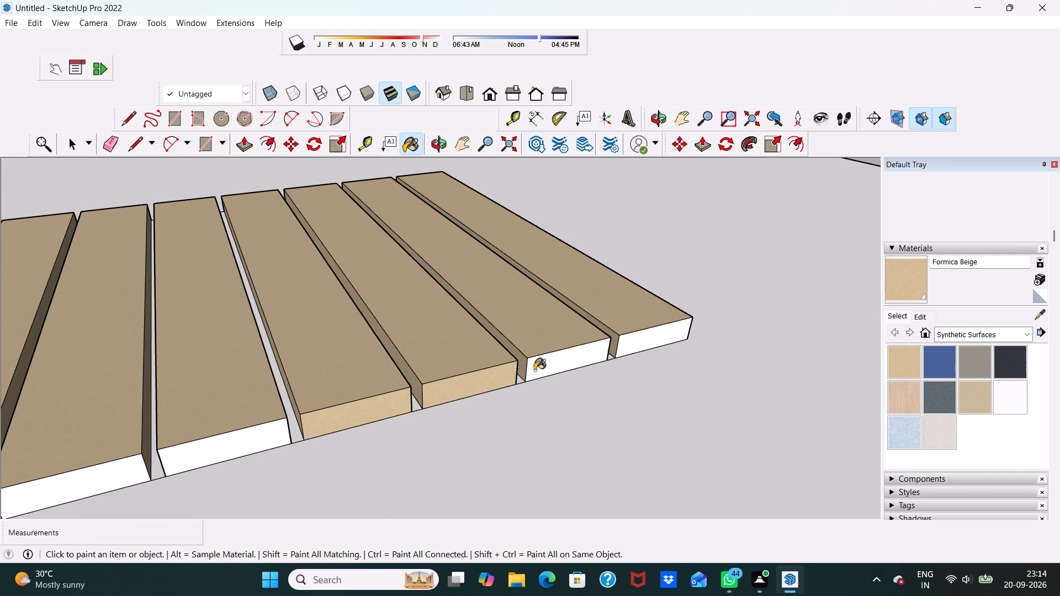
left_click(537, 369)
left_click(634, 343)
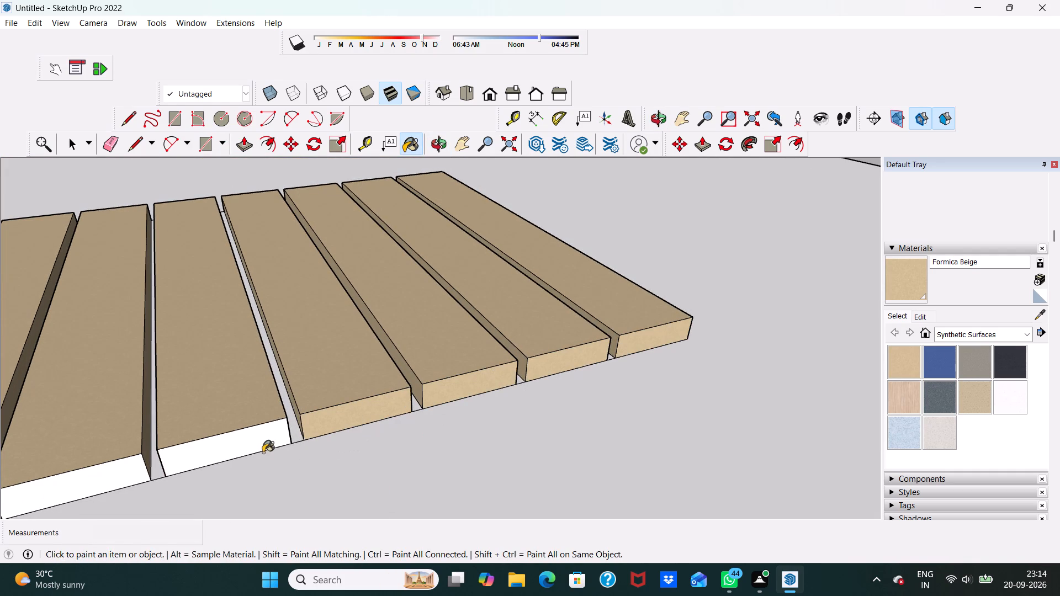
left_click(257, 447)
scroll(240, 448, "down", 8)
left_click(174, 466)
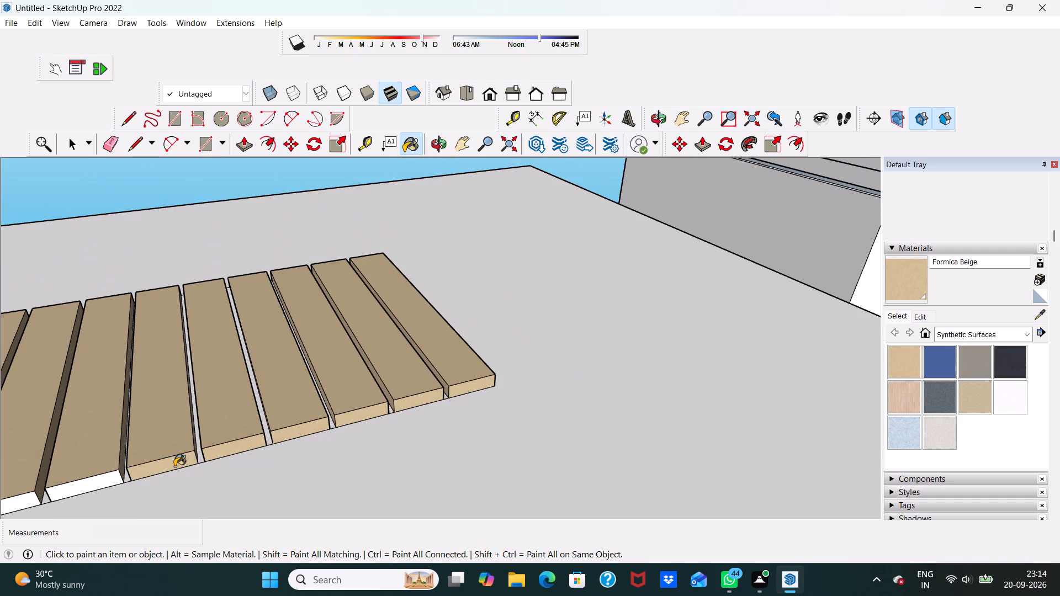
left_click(93, 483)
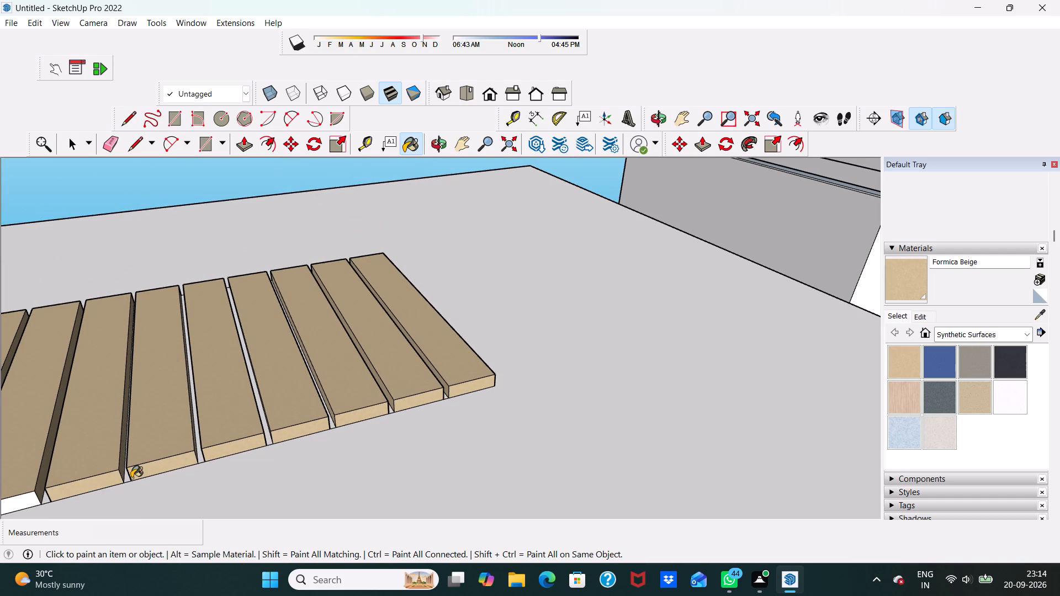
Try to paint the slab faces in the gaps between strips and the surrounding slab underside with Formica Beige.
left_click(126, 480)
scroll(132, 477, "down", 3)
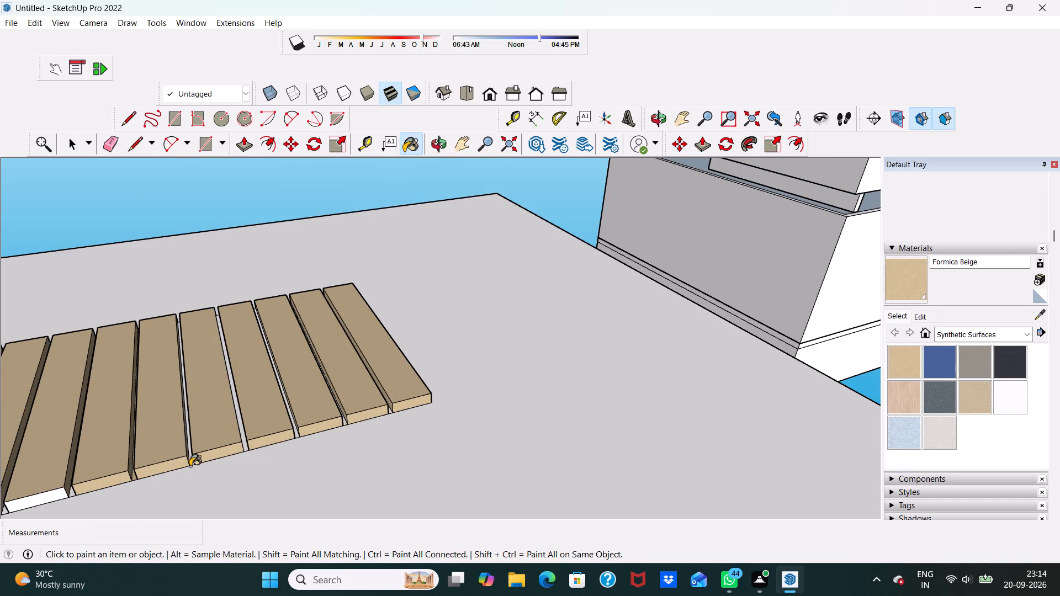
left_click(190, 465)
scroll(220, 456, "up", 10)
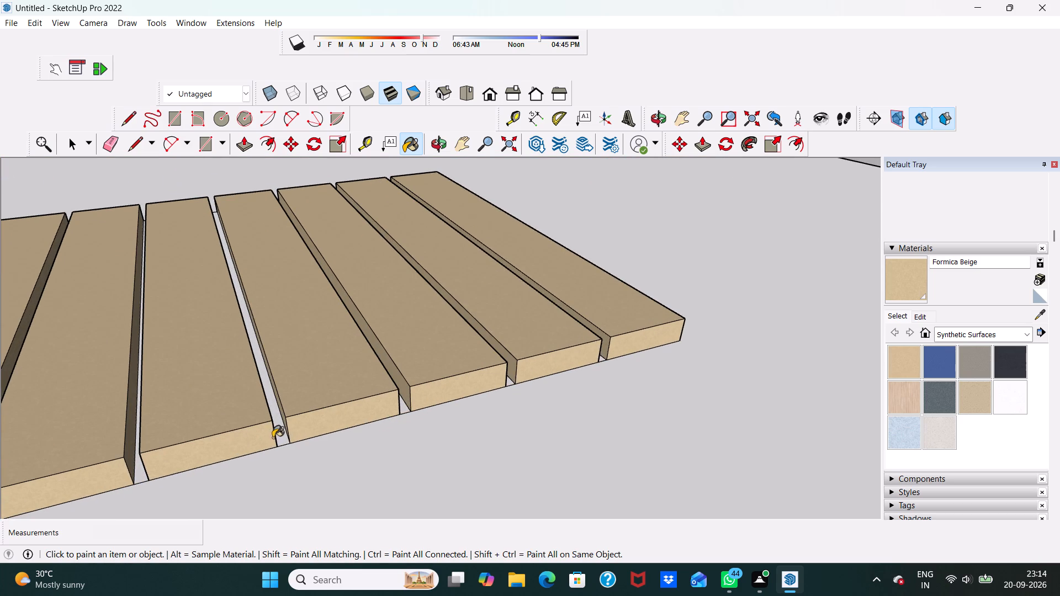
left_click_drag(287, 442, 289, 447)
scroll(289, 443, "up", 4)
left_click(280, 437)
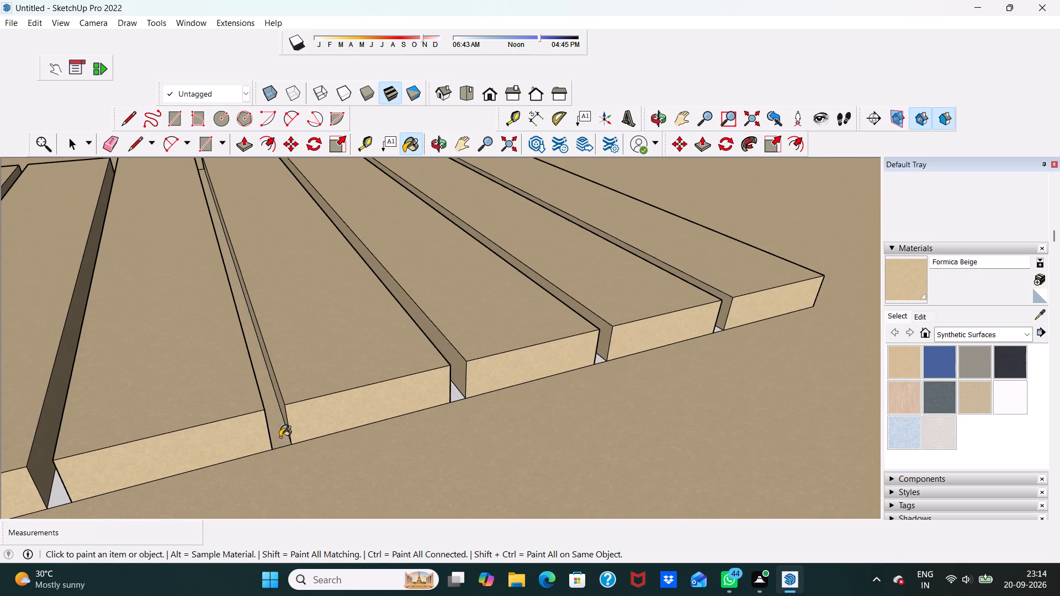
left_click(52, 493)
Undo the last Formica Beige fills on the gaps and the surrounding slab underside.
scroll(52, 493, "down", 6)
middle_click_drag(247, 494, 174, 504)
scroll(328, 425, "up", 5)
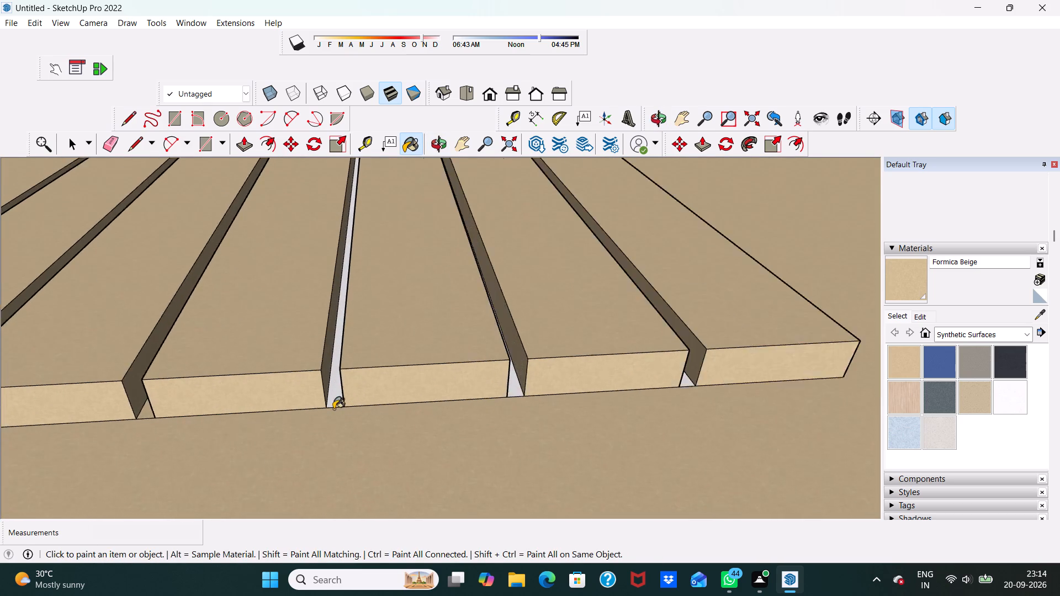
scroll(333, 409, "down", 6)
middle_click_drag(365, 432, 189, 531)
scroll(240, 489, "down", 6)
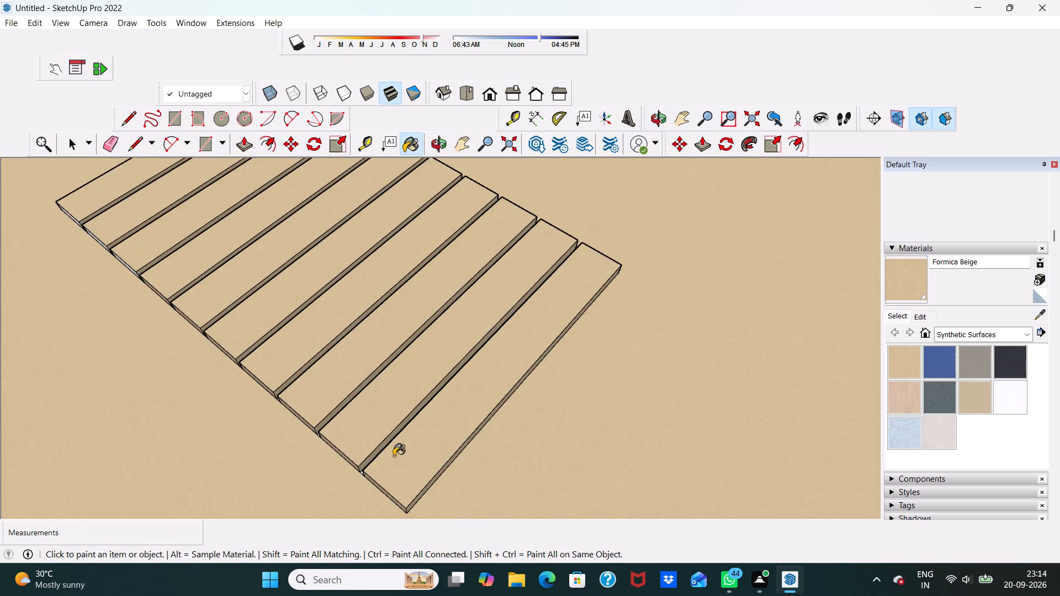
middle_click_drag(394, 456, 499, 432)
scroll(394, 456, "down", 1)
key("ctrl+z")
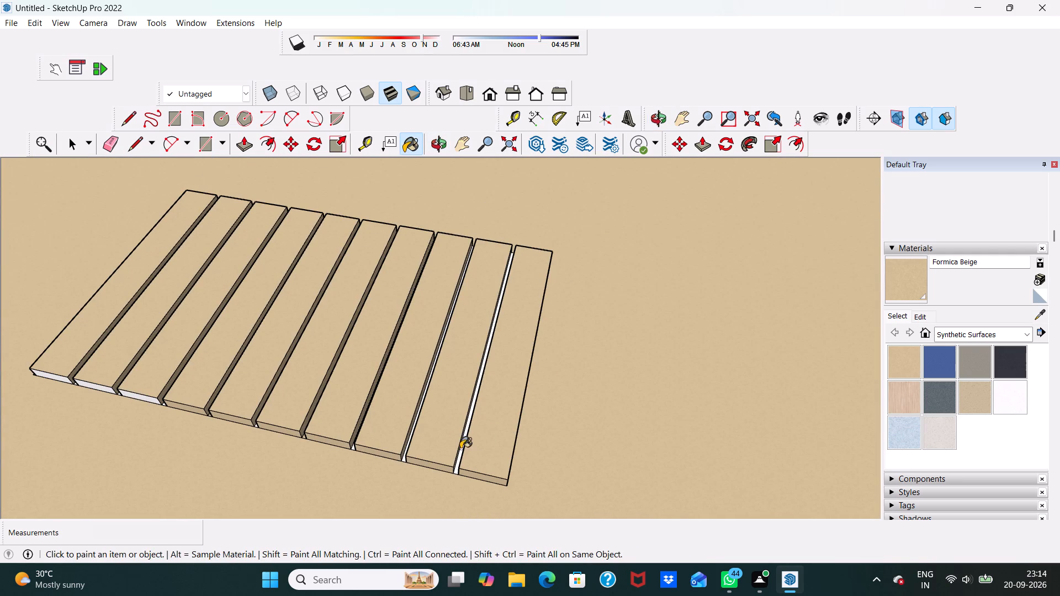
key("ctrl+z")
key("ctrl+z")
Paint the slab faces in the third and fourth gaps from the outermost strip with Formica Beige.
scroll(354, 460, "up", 13)
scroll(349, 435, "down", 1)
middle_click_drag(348, 436, 356, 427)
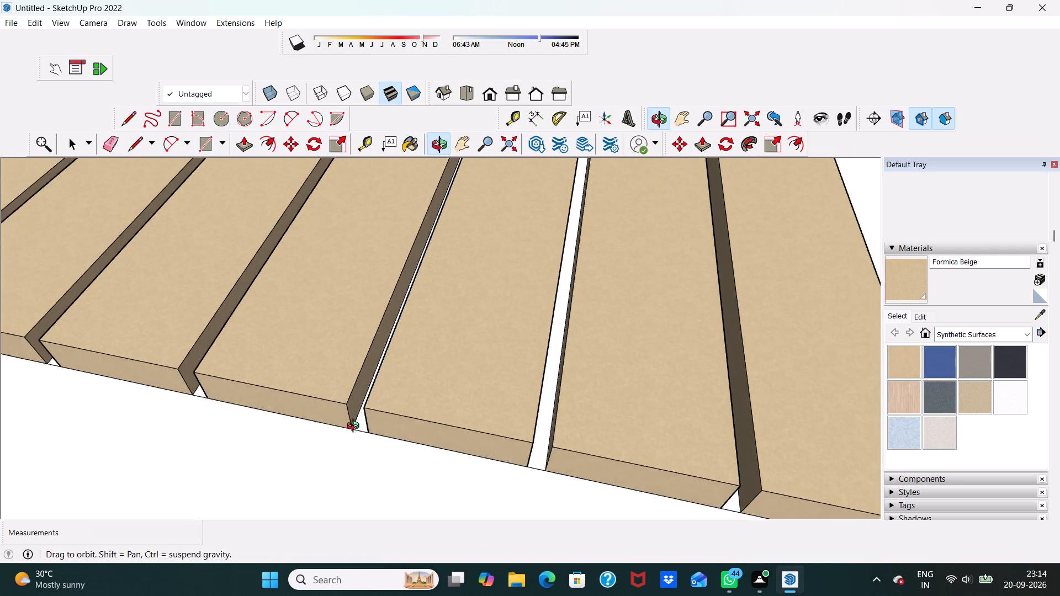
middle_click_drag(356, 427, 420, 391)
scroll(352, 422, "up", 2)
left_click(382, 434)
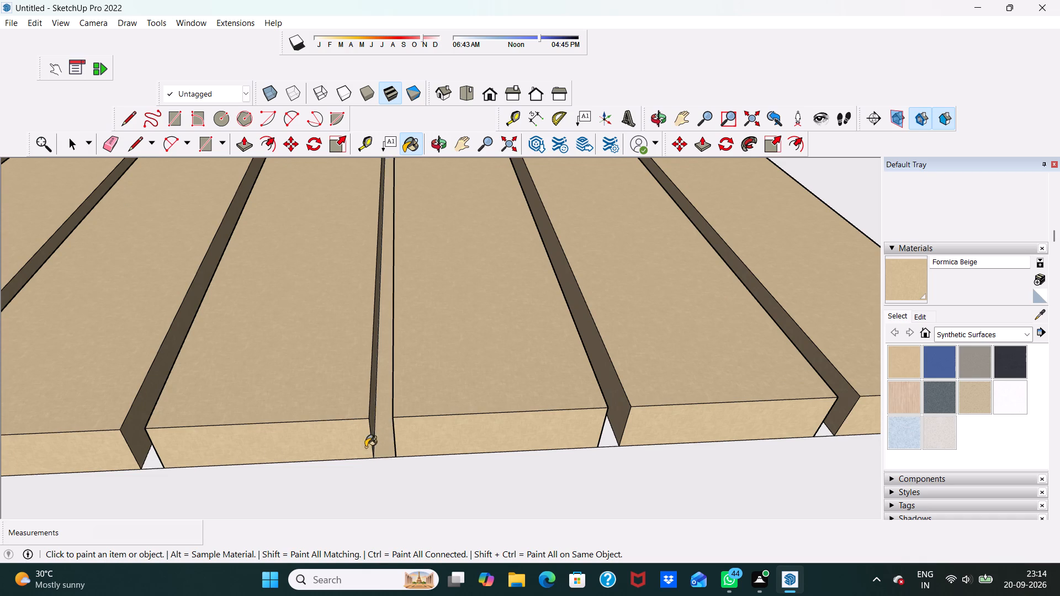
left_click(145, 459)
scroll(145, 456, "down", 2)
scroll(141, 455, "up", 7)
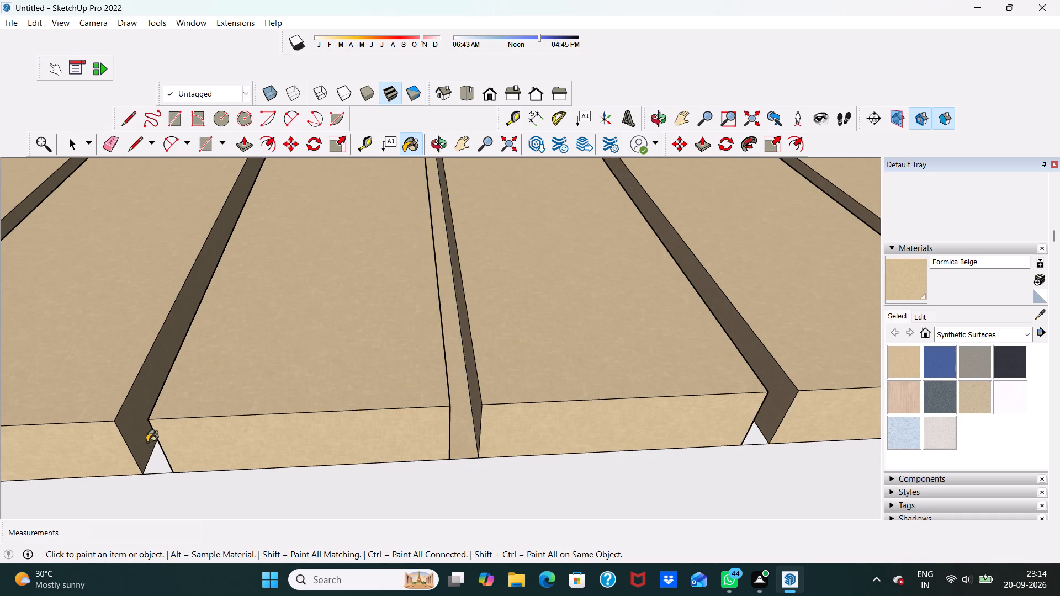
scroll(147, 442, "up", 5)
left_click_drag(145, 450, 157, 456)
left_click(167, 460)
Paint the slab faces in the second and first gaps beside the outermost strip with Formica Beige.
scroll(167, 461, "down", 6)
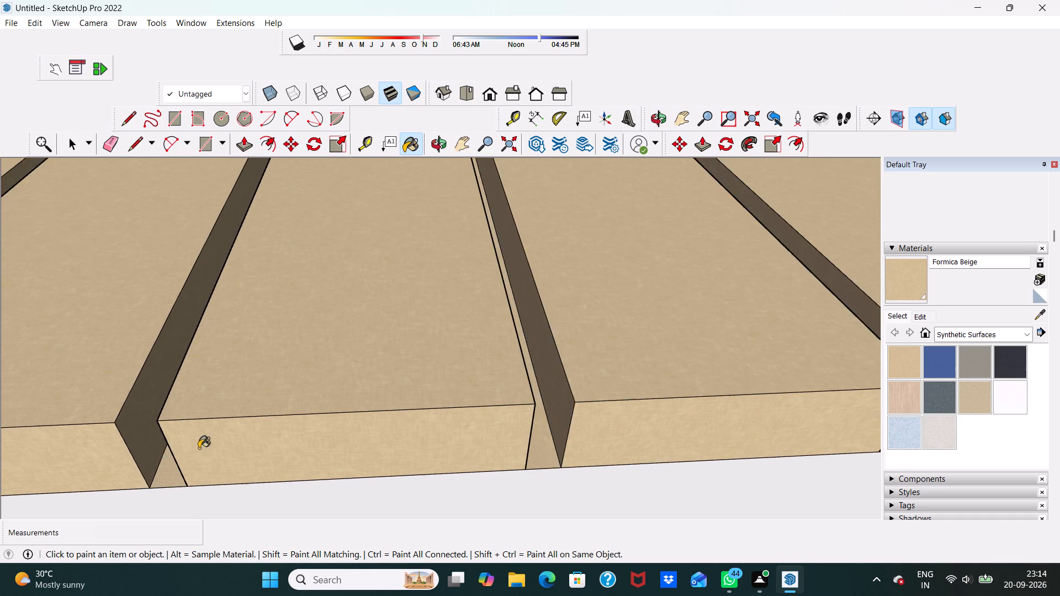
scroll(199, 448, "down", 8)
scroll(280, 443, "up", 1)
scroll(280, 443, "down", 2)
scroll(493, 393, "up", 8)
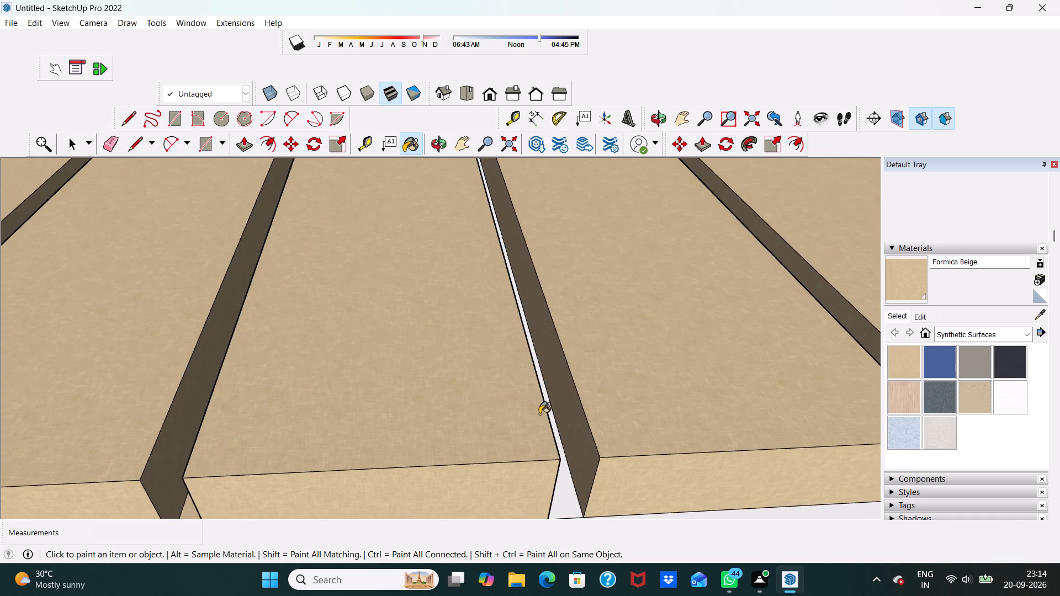
left_click(571, 431)
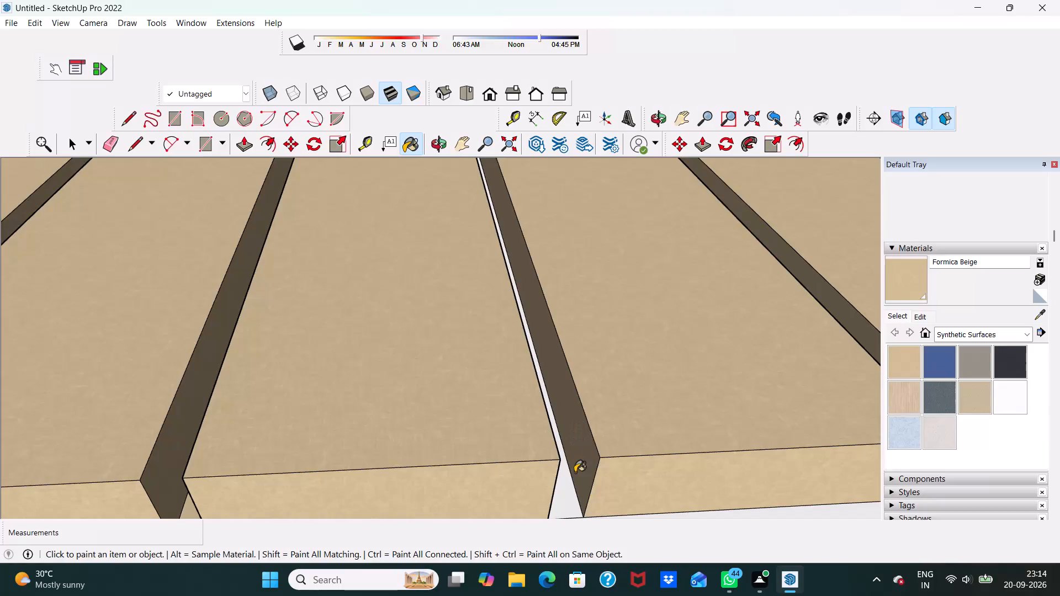
left_click(572, 478)
left_click(563, 487)
scroll(558, 465, "down", 6)
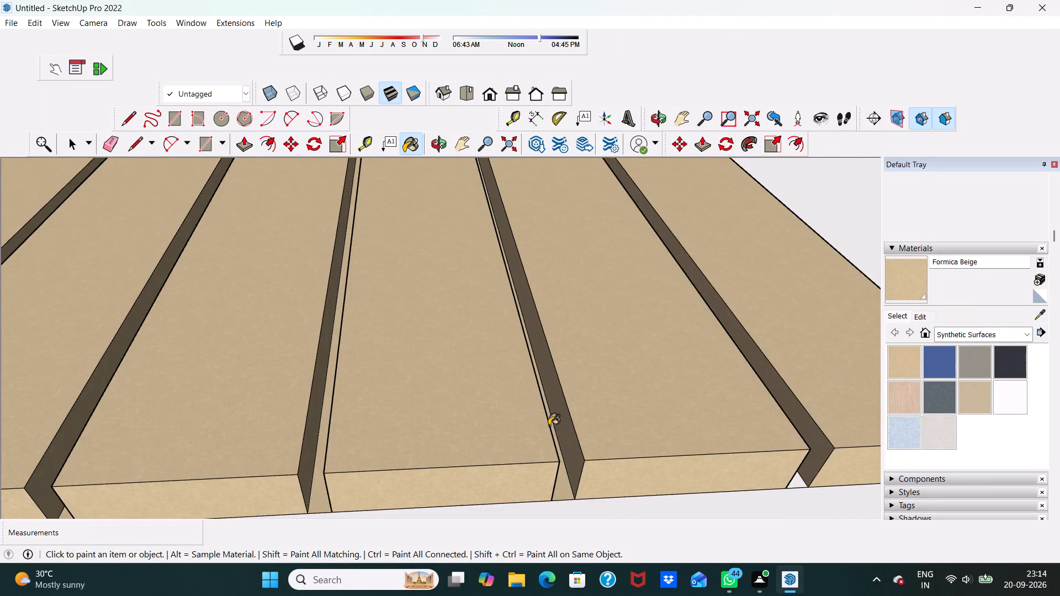
scroll(549, 425, "down", 6)
scroll(693, 418, "up", 6)
scroll(654, 453, "up", 2)
left_click(657, 469)
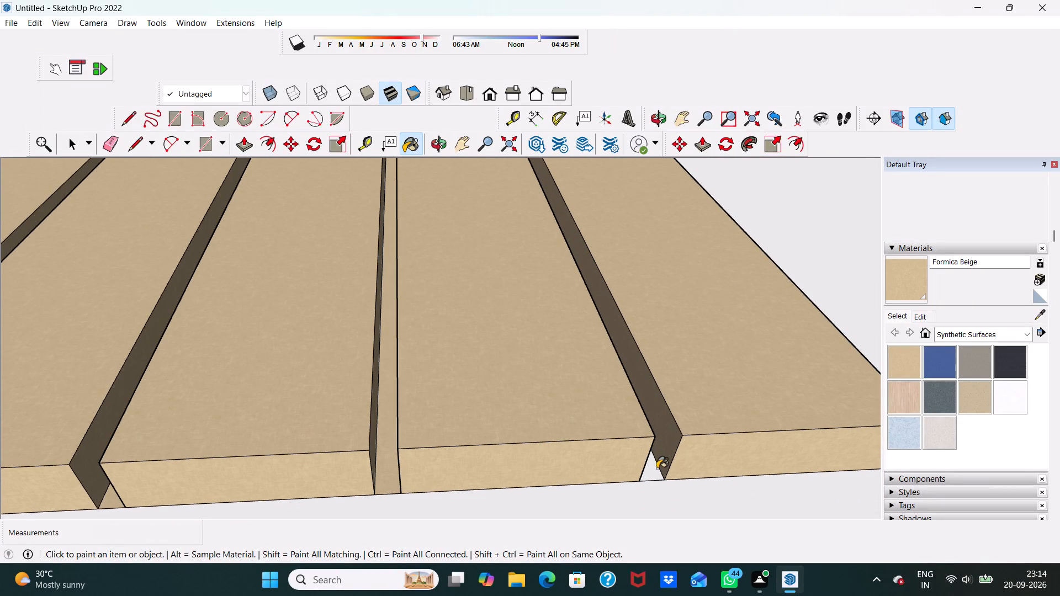
Paint the next unpainted gap faces with Formica Beige, up to the three strips whose short ends are unpainted.
scroll(619, 453, "down", 1)
scroll(613, 453, "up", 1)
scroll(608, 453, "down", 5)
middle_click_drag(490, 437, 559, 366)
scroll(554, 368, "down", 1)
middle_click_drag(559, 366, 554, 368)
scroll(563, 364, "up", 1)
scroll(526, 376, "down", 12)
scroll(228, 459, "up", 4)
scroll(294, 456, "up", 5)
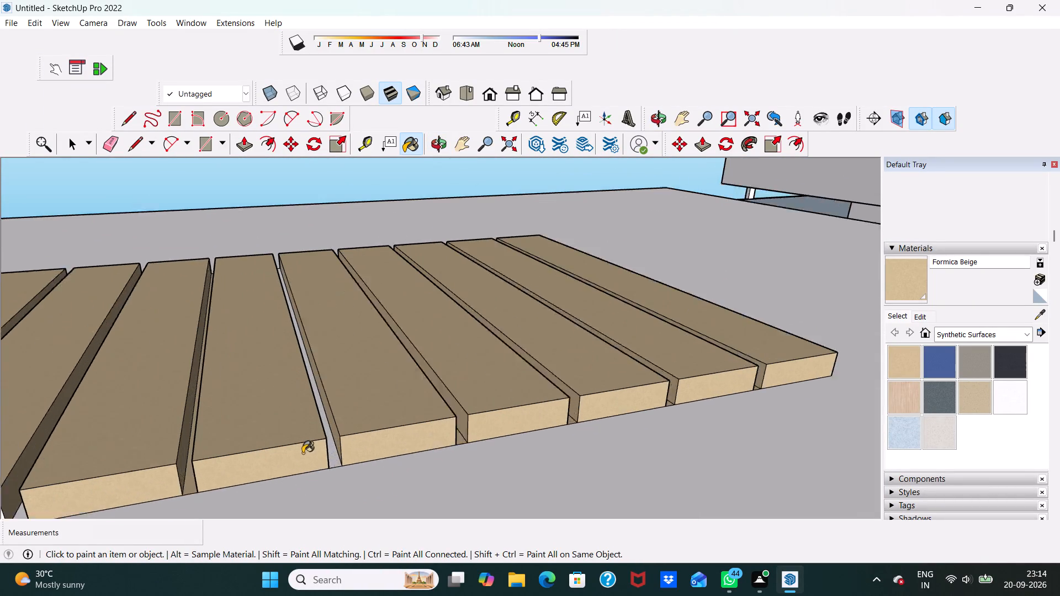
scroll(303, 453, "up", 1)
left_click(341, 451)
scroll(267, 423, "down", 13)
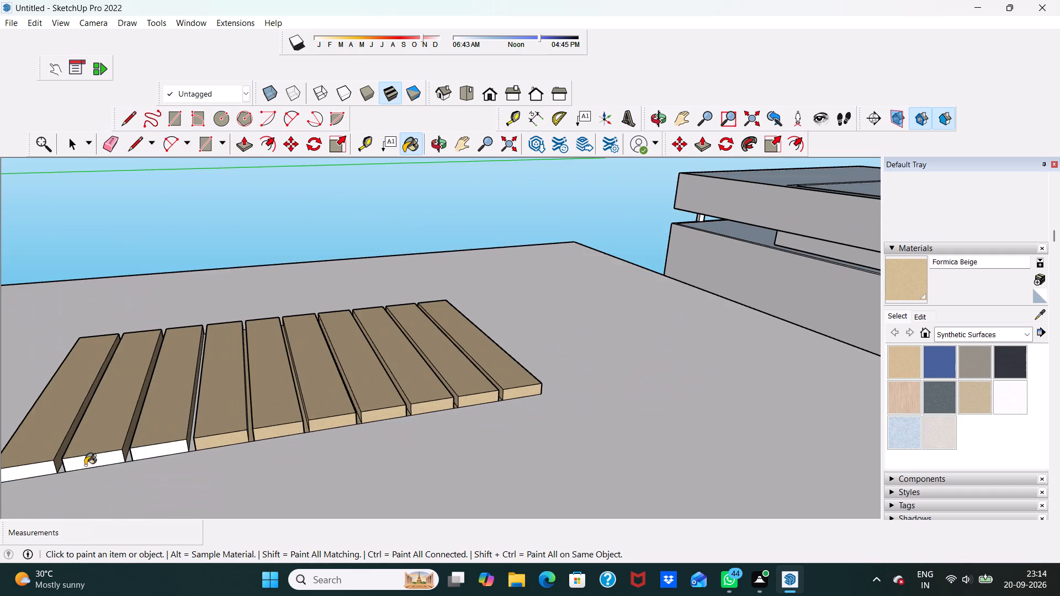
scroll(92, 461, "up", 15)
left_click(345, 448)
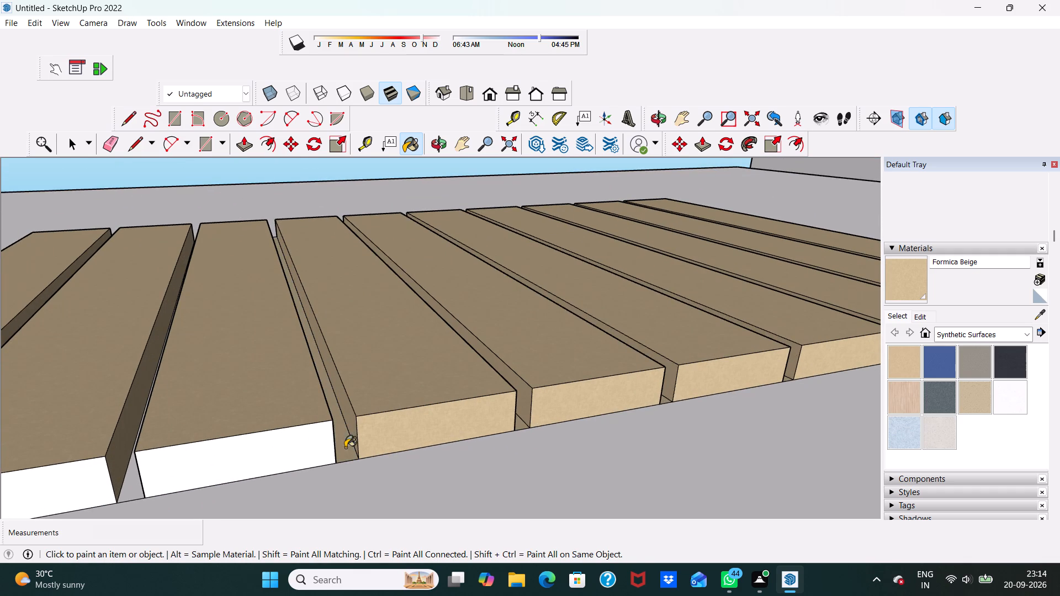
Paint the eighth strip's short end and the slab gap beyond it with Formica Beige.
middle_click_drag(123, 465, 214, 446)
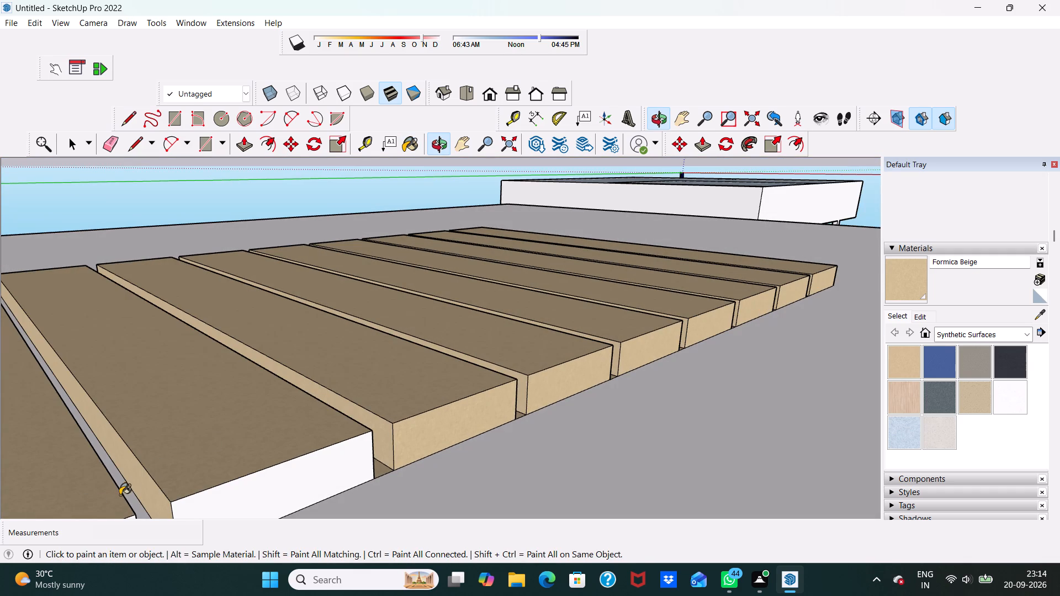
left_click(132, 492)
left_click(231, 504)
scroll(124, 438, "down", 7)
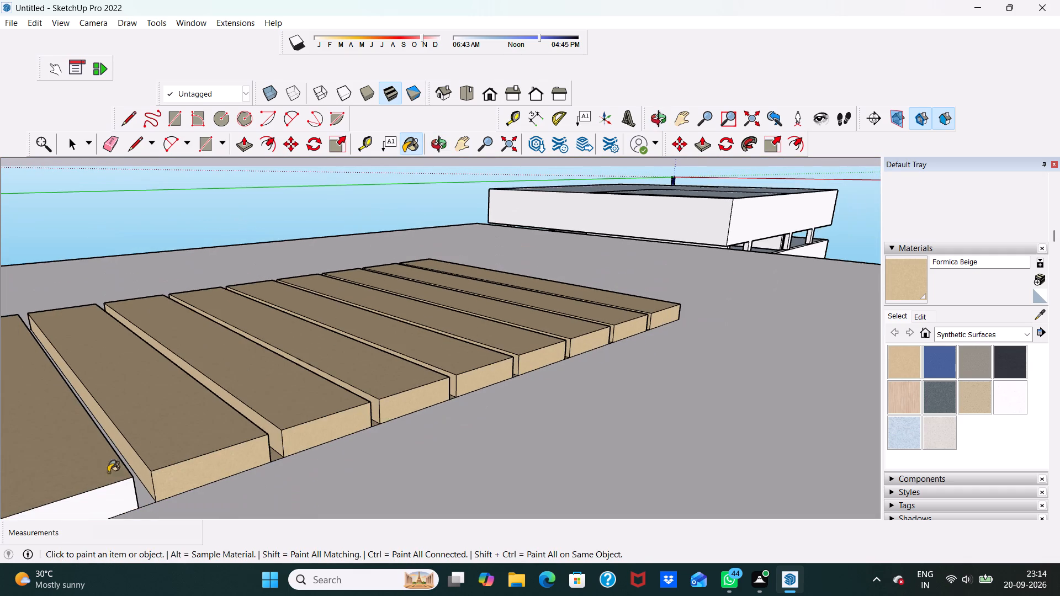
scroll(143, 483, "up", 5)
left_click(150, 504)
scroll(112, 474, "down", 9)
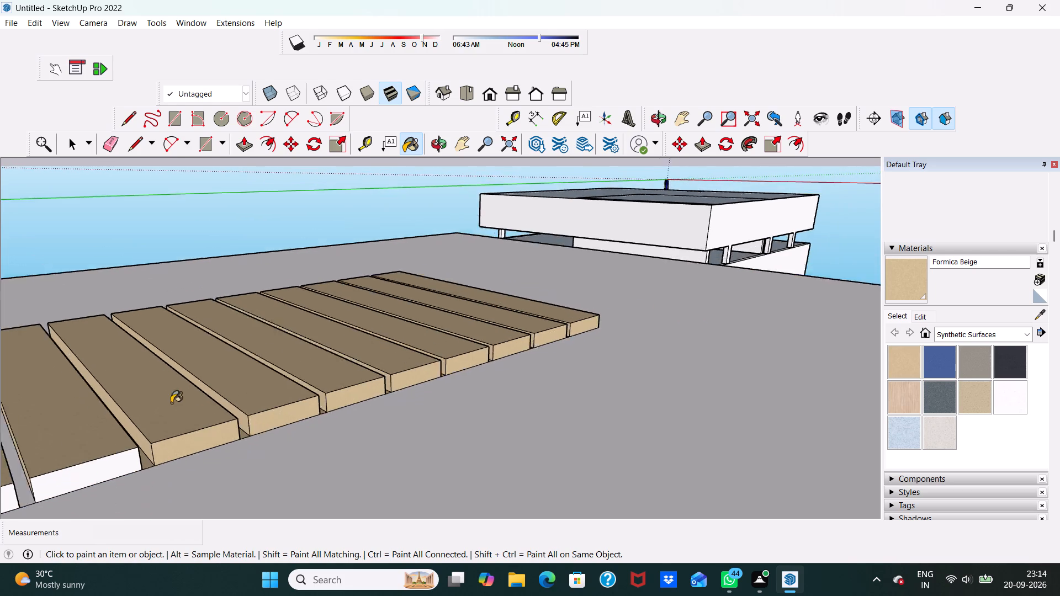
Paint the last gap between strips and the short ends of the final two strips with Formica Beige.
scroll(171, 403, "down", 9)
scroll(76, 457, "up", 11)
left_click(93, 466)
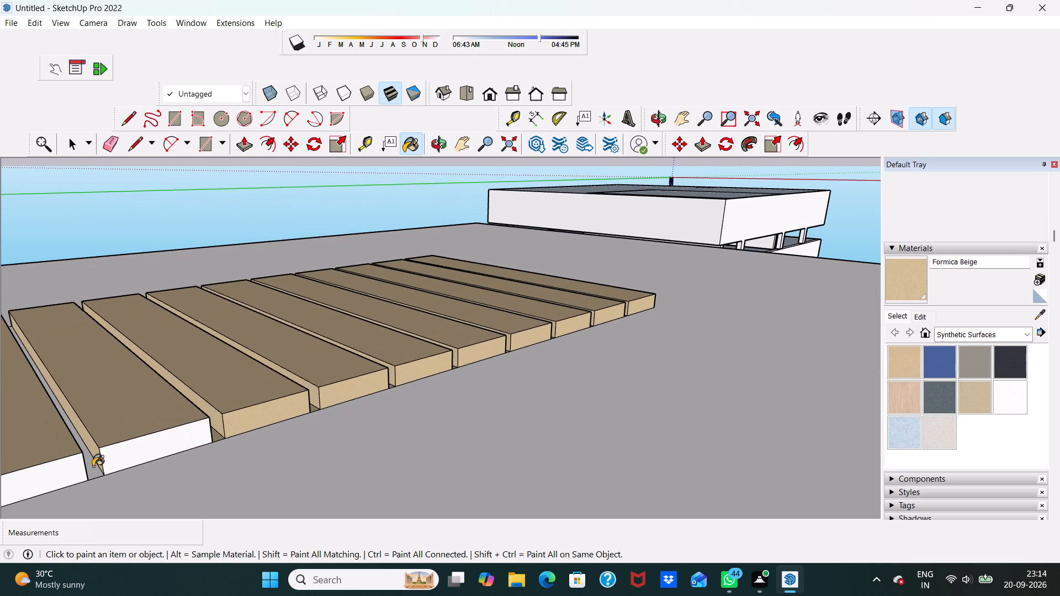
left_click(113, 460)
left_click(37, 477)
scroll(39, 476, "down", 6)
middle_click_drag(56, 472, 250, 403)
scroll(255, 423, "up", 1)
left_click(268, 414)
Paint the unpainted short ends of the four middle strips on their opposite side with Formica Beige.
scroll(150, 418, "down", 5)
middle_click_drag(189, 420, 380, 411)
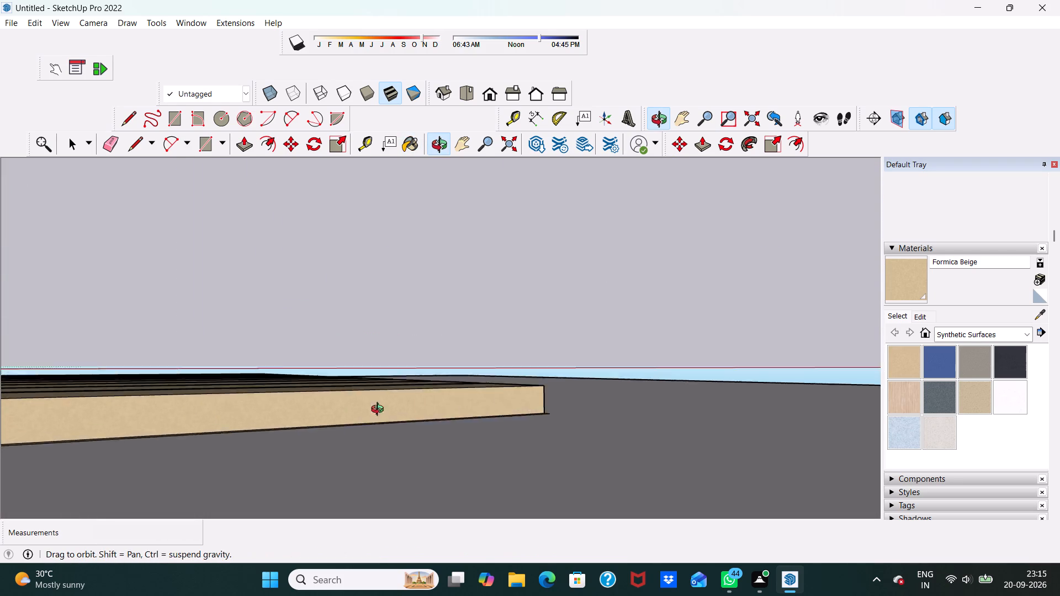
middle_click_drag(380, 411, 604, 399)
left_click_drag(241, 365, 255, 368)
left_click(562, 353)
scroll(432, 340, "down", 3)
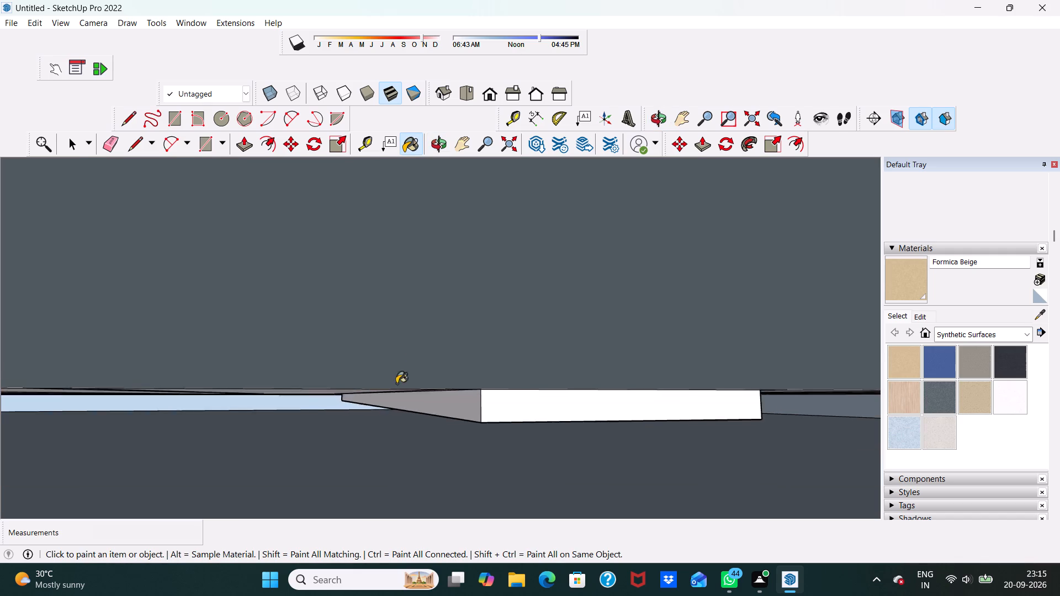
scroll(396, 384, "down", 9)
scroll(456, 369, "down", 6)
middle_click_drag(413, 380, 406, 398)
left_click(621, 342)
left_click(244, 349)
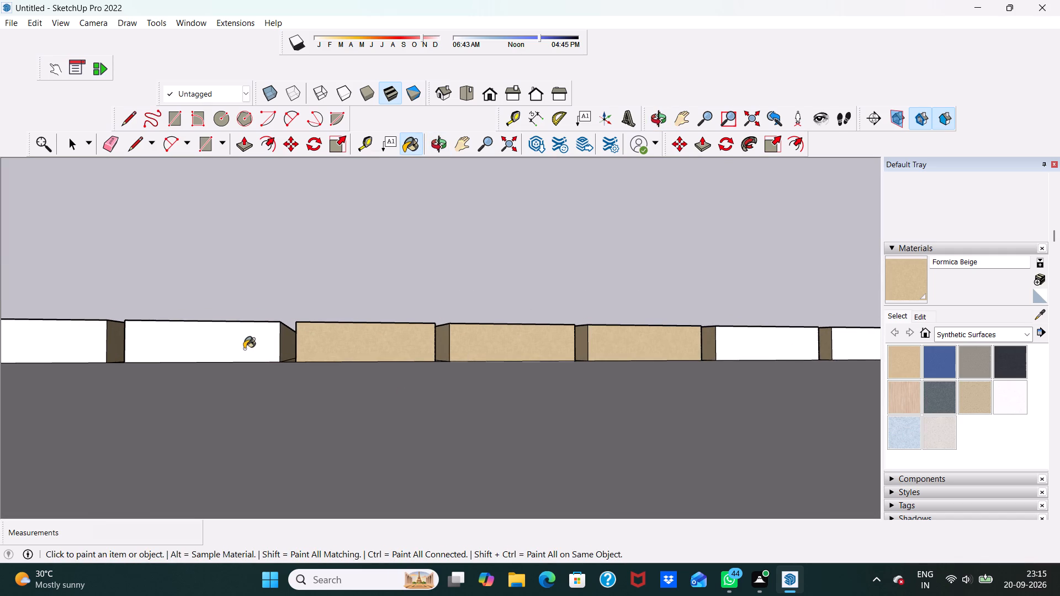
Paint the three unpainted strip ends at one end of the same row with Formica Beige.
scroll(223, 318, "down", 6)
scroll(290, 325, "up", 1)
scroll(343, 317, "down", 11)
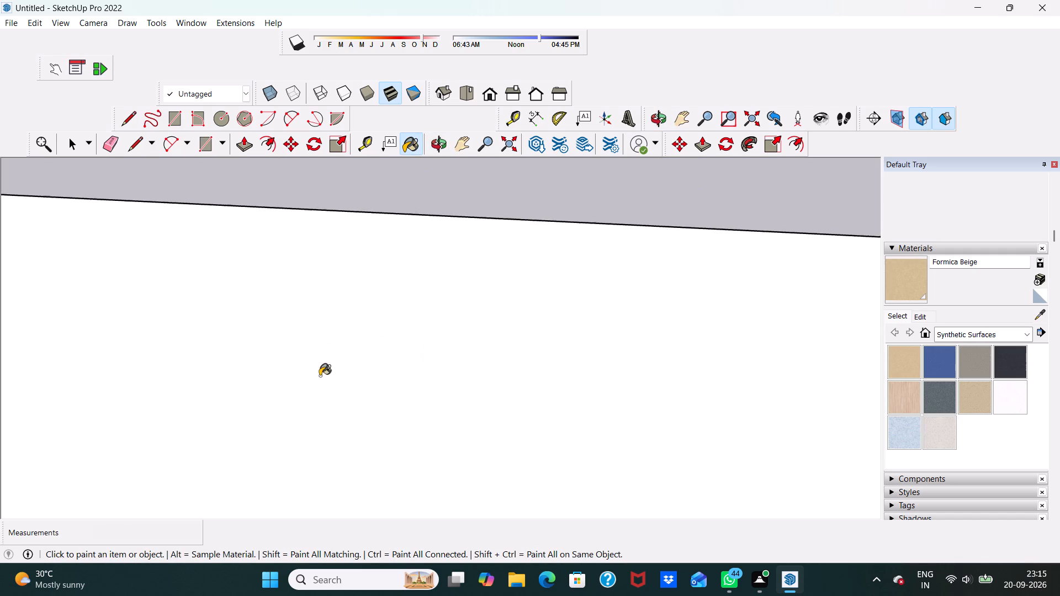
scroll(320, 376, "down", 20)
scroll(320, 376, "down", 6)
middle_click_drag(222, 351, 110, 429)
scroll(267, 270, "up", 5)
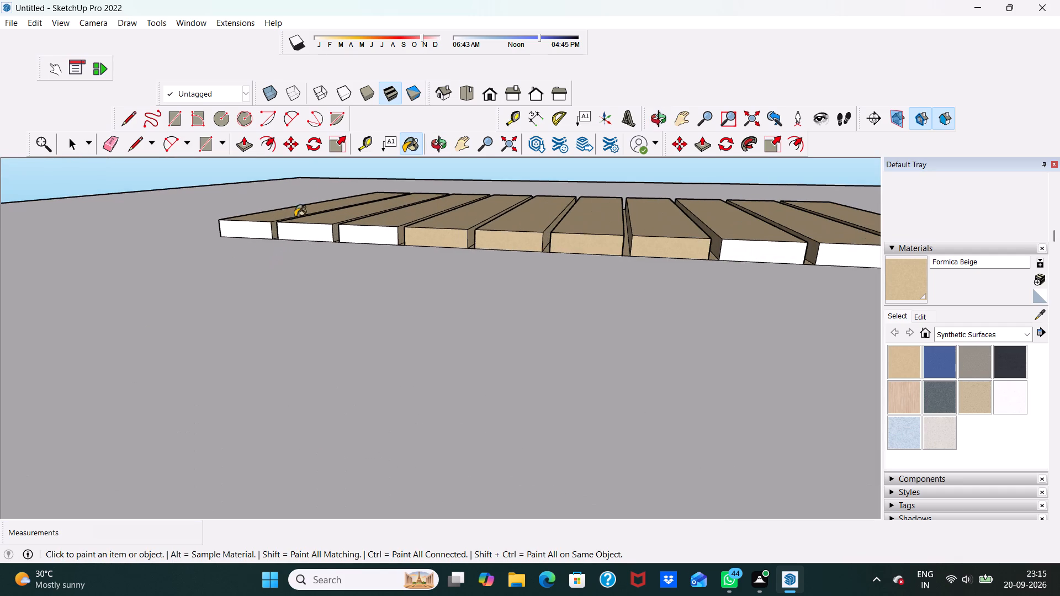
left_click(352, 234)
left_click(310, 230)
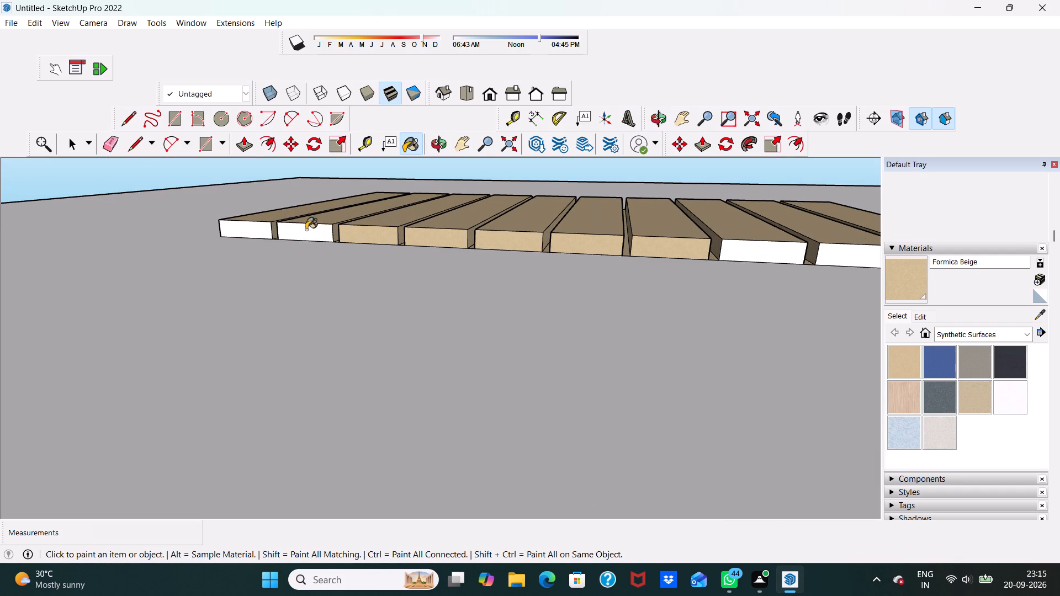
left_click(247, 223)
Paint the last three white strip ends in the row with Formica Beige.
scroll(253, 249, "down", 7)
scroll(569, 275, "up", 4)
left_click(576, 268)
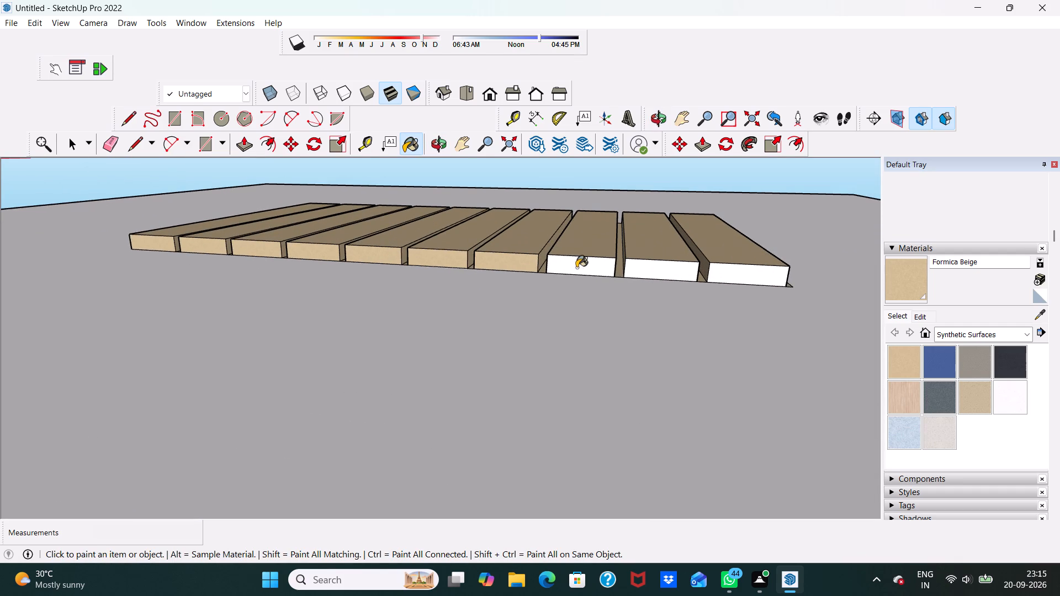
left_click(659, 272)
left_click(741, 268)
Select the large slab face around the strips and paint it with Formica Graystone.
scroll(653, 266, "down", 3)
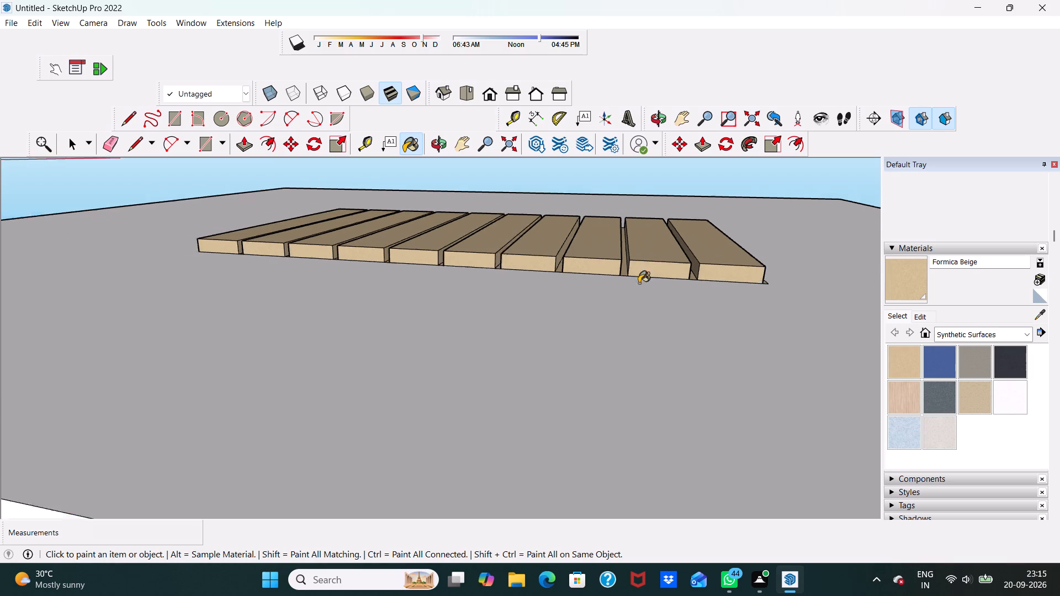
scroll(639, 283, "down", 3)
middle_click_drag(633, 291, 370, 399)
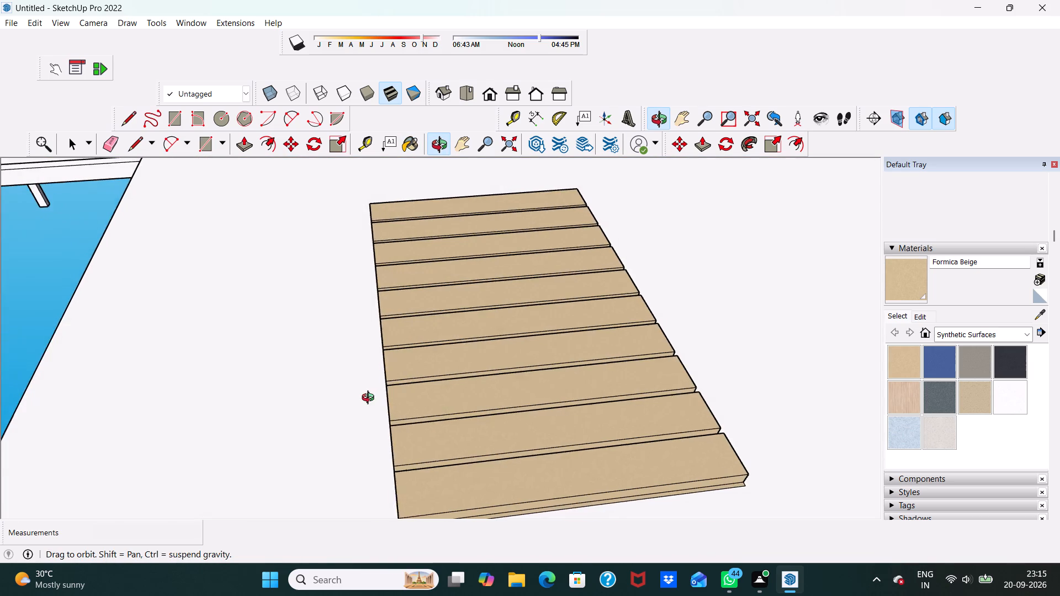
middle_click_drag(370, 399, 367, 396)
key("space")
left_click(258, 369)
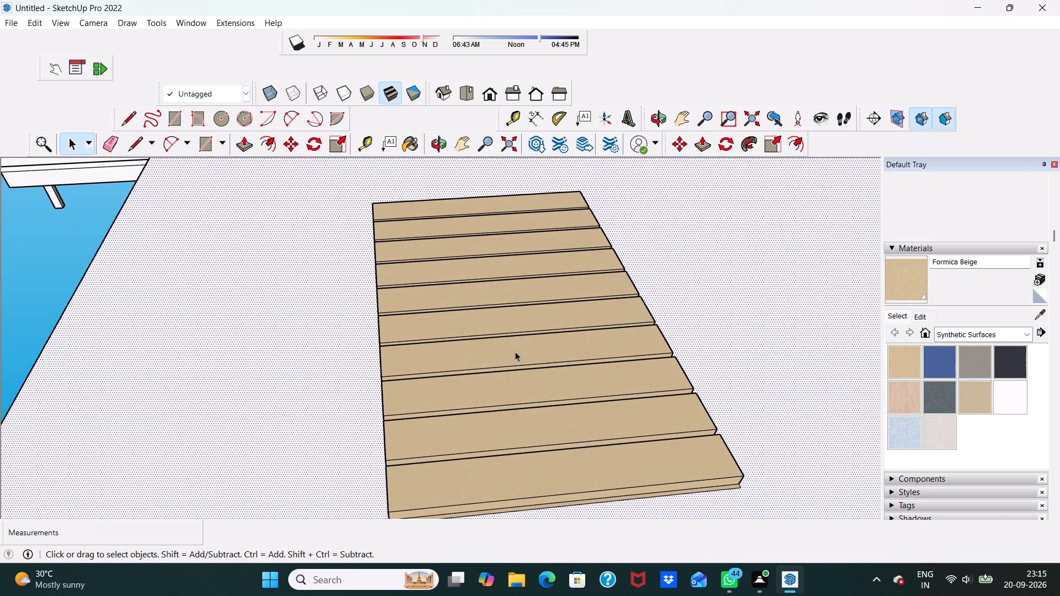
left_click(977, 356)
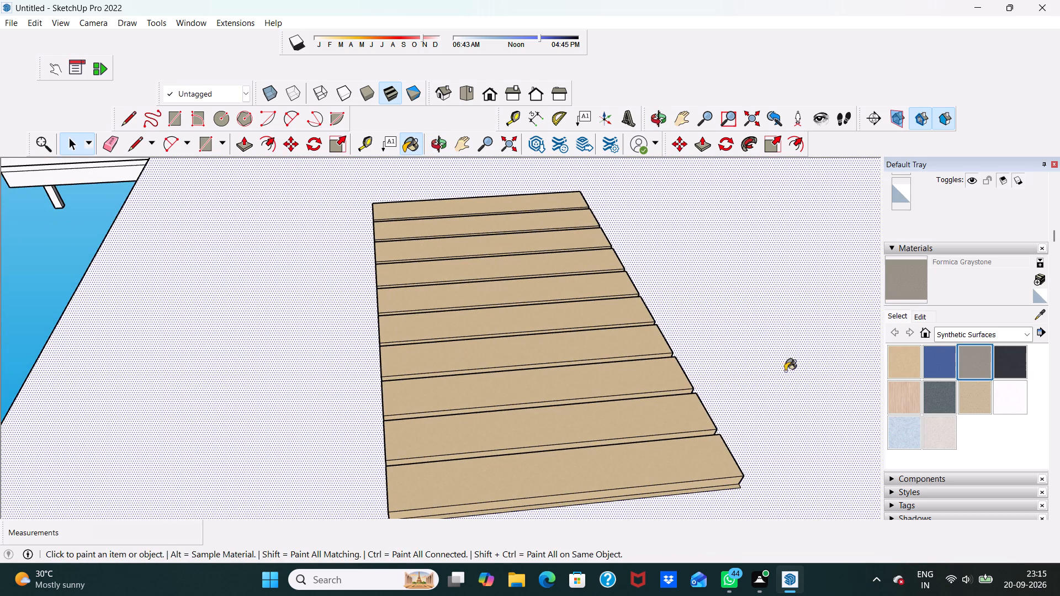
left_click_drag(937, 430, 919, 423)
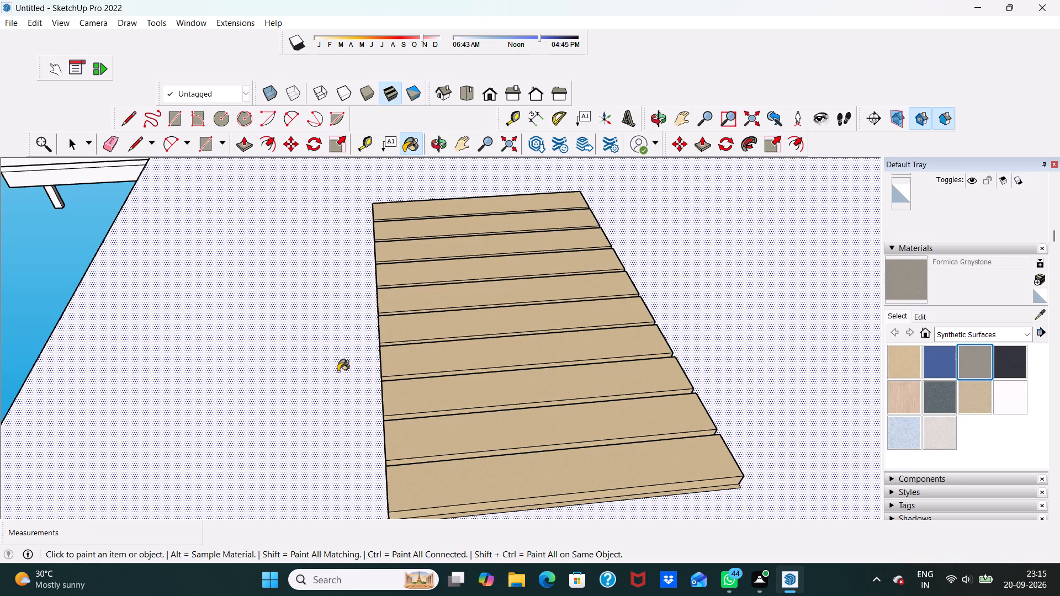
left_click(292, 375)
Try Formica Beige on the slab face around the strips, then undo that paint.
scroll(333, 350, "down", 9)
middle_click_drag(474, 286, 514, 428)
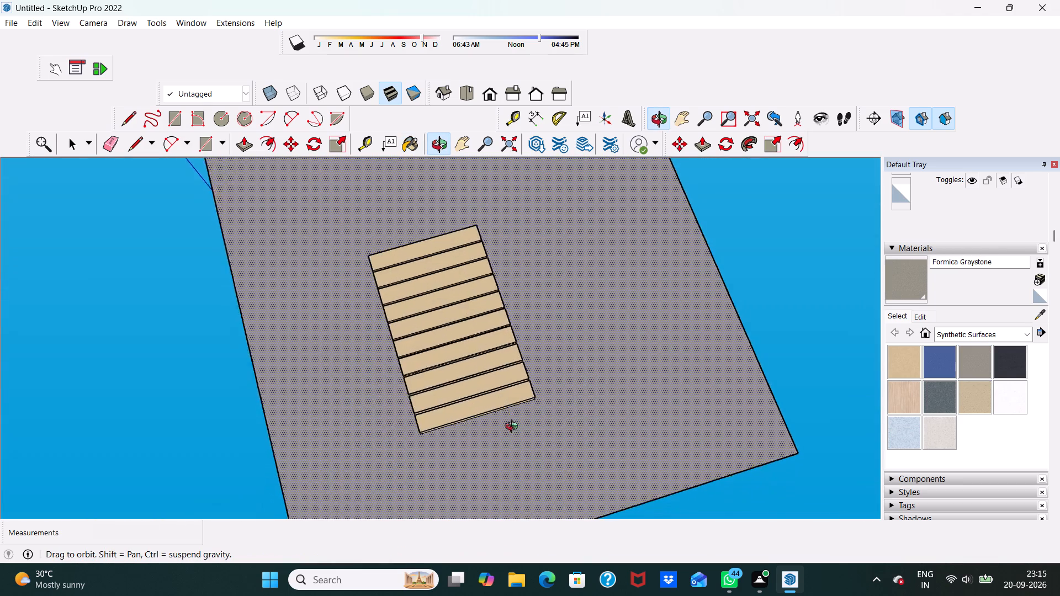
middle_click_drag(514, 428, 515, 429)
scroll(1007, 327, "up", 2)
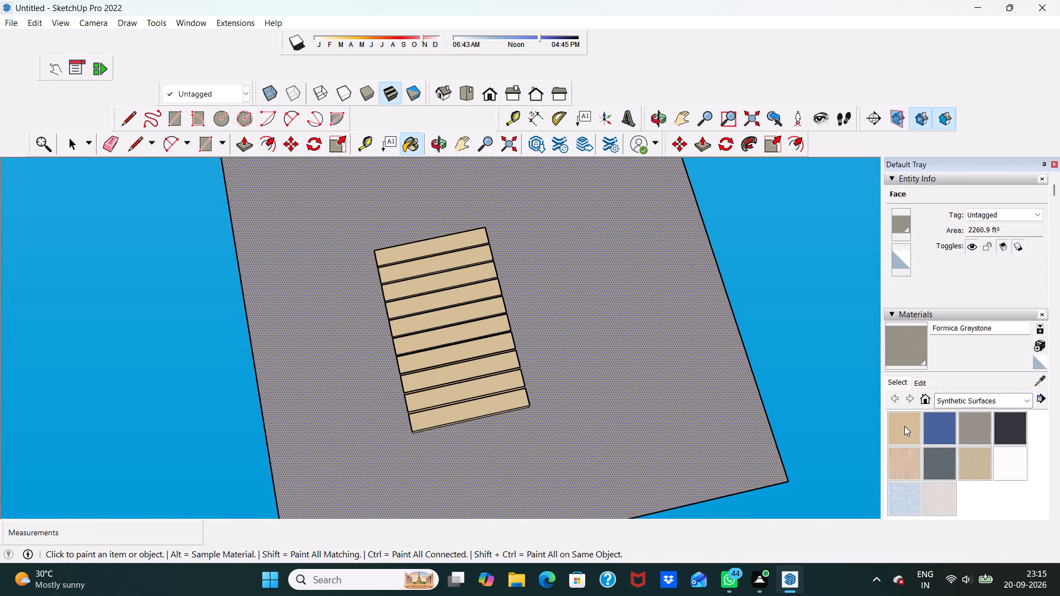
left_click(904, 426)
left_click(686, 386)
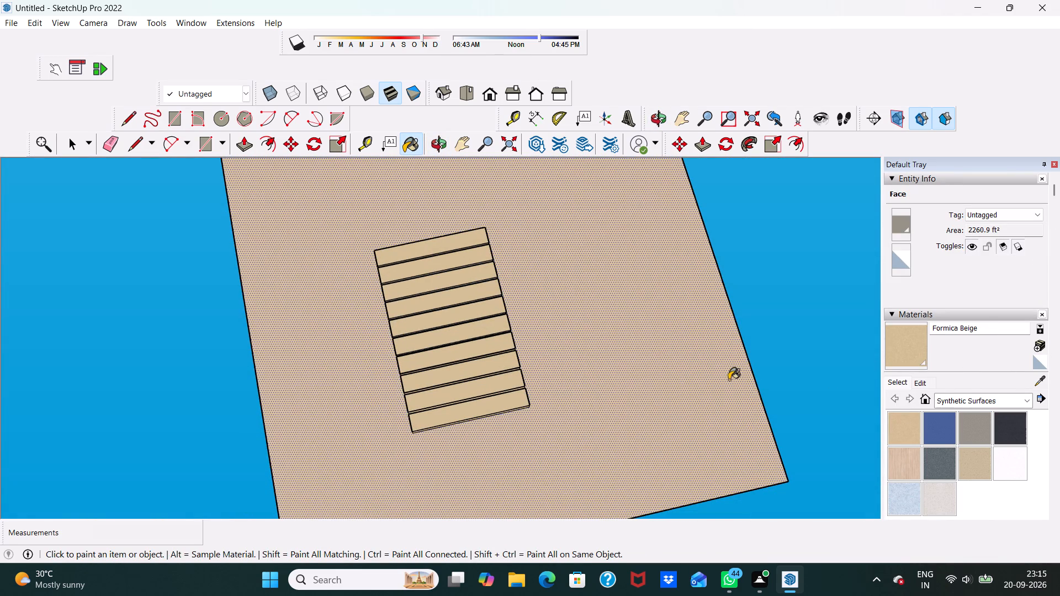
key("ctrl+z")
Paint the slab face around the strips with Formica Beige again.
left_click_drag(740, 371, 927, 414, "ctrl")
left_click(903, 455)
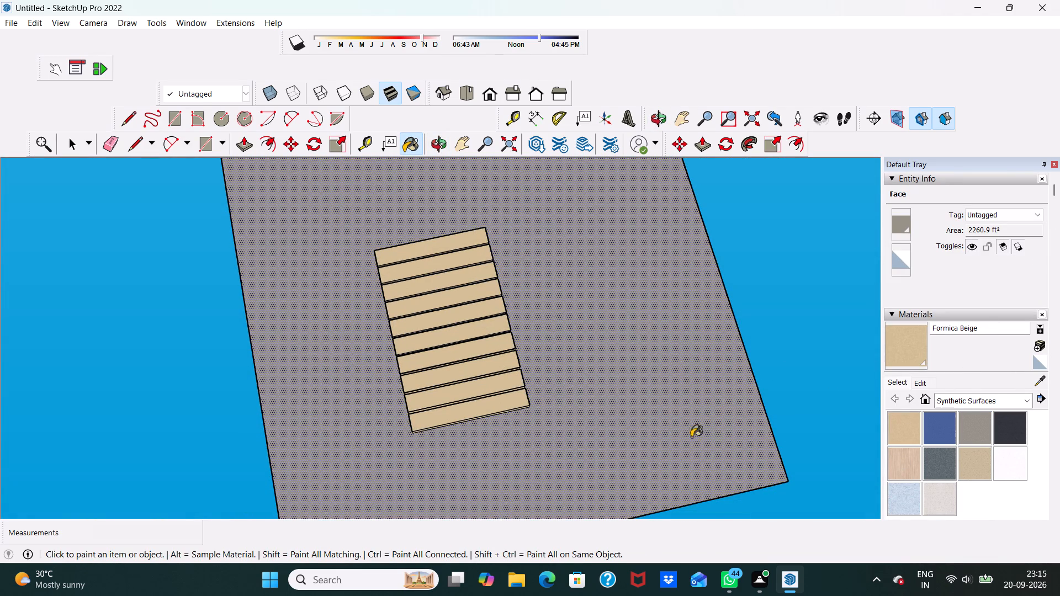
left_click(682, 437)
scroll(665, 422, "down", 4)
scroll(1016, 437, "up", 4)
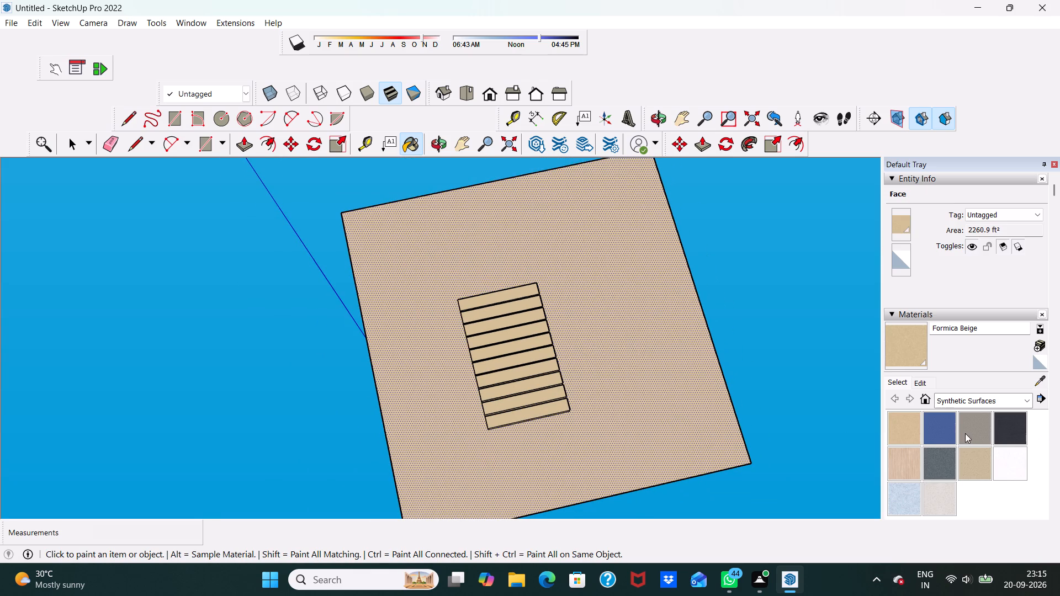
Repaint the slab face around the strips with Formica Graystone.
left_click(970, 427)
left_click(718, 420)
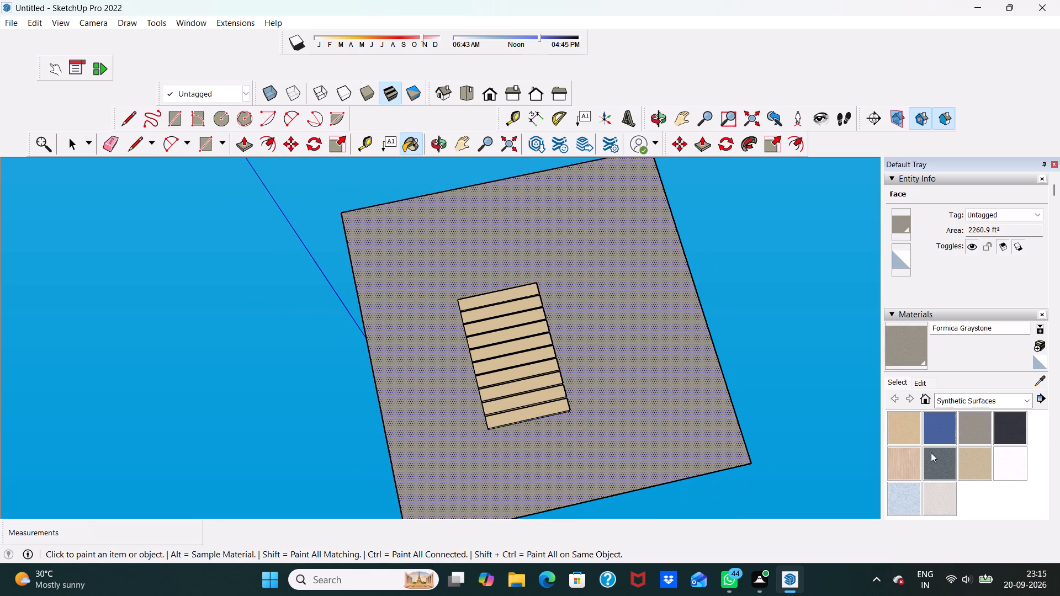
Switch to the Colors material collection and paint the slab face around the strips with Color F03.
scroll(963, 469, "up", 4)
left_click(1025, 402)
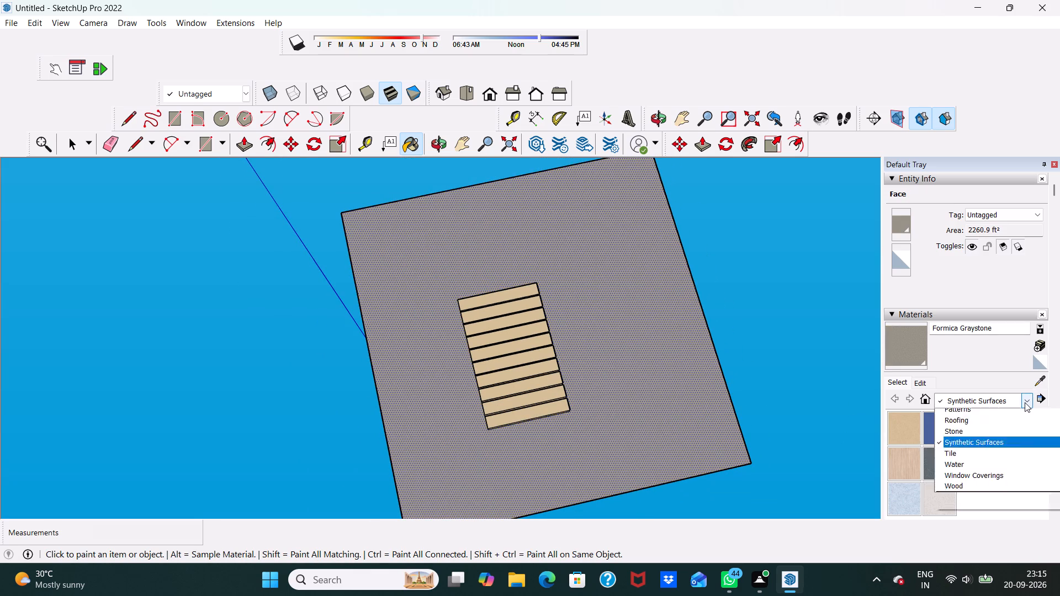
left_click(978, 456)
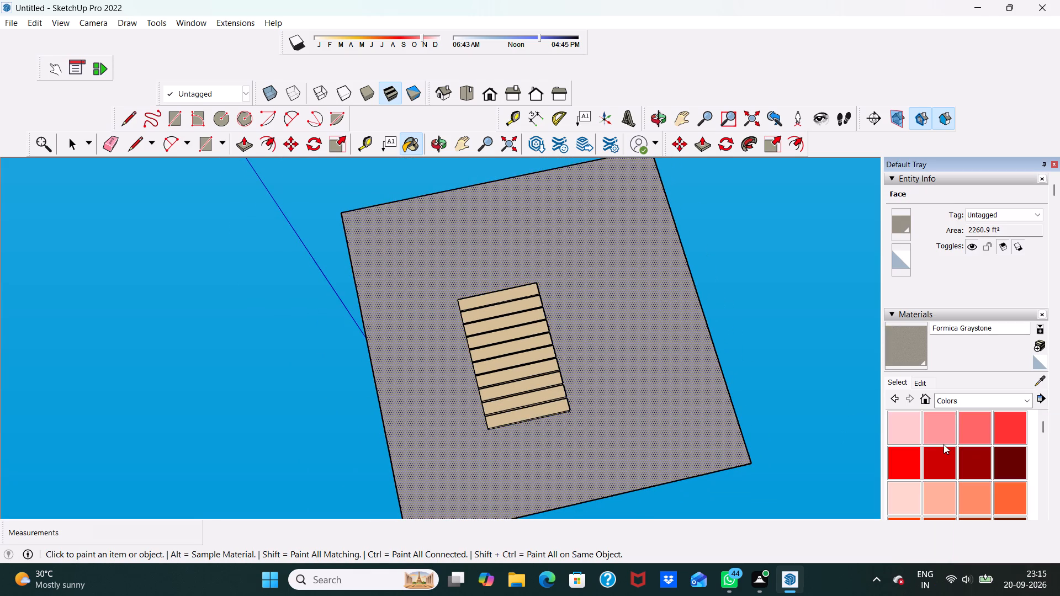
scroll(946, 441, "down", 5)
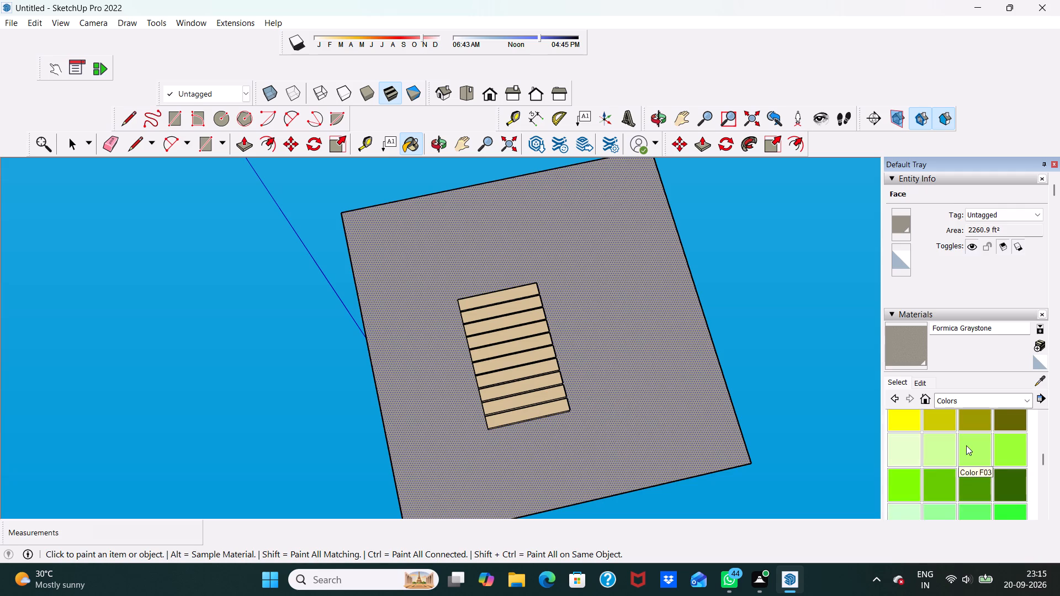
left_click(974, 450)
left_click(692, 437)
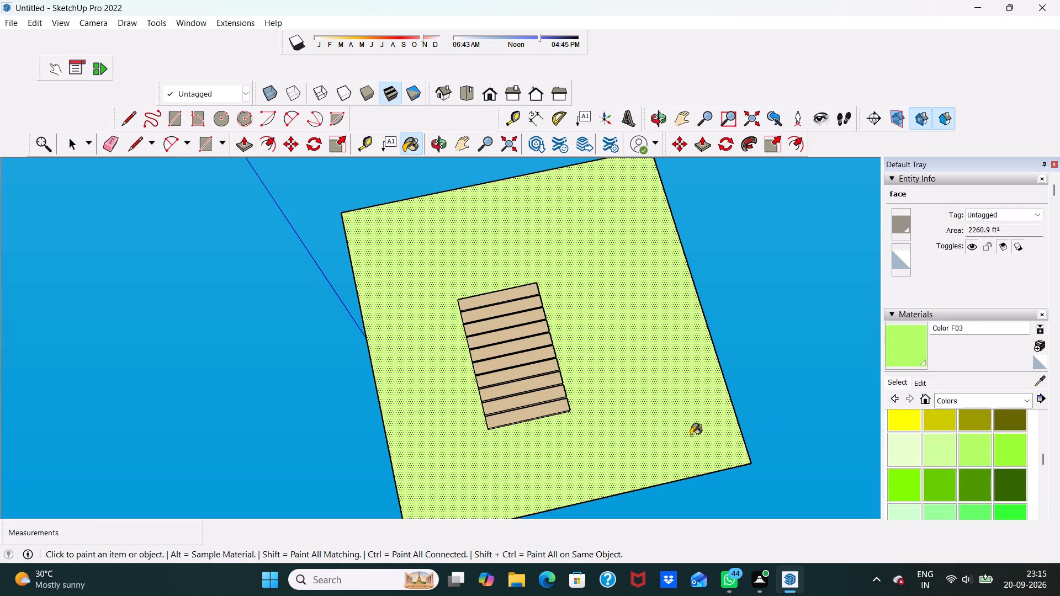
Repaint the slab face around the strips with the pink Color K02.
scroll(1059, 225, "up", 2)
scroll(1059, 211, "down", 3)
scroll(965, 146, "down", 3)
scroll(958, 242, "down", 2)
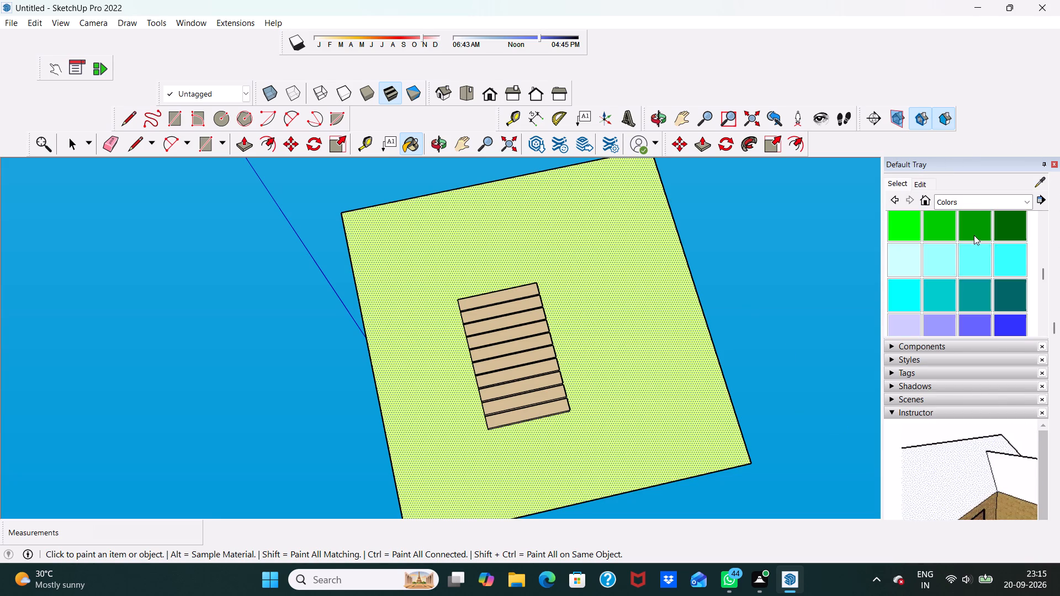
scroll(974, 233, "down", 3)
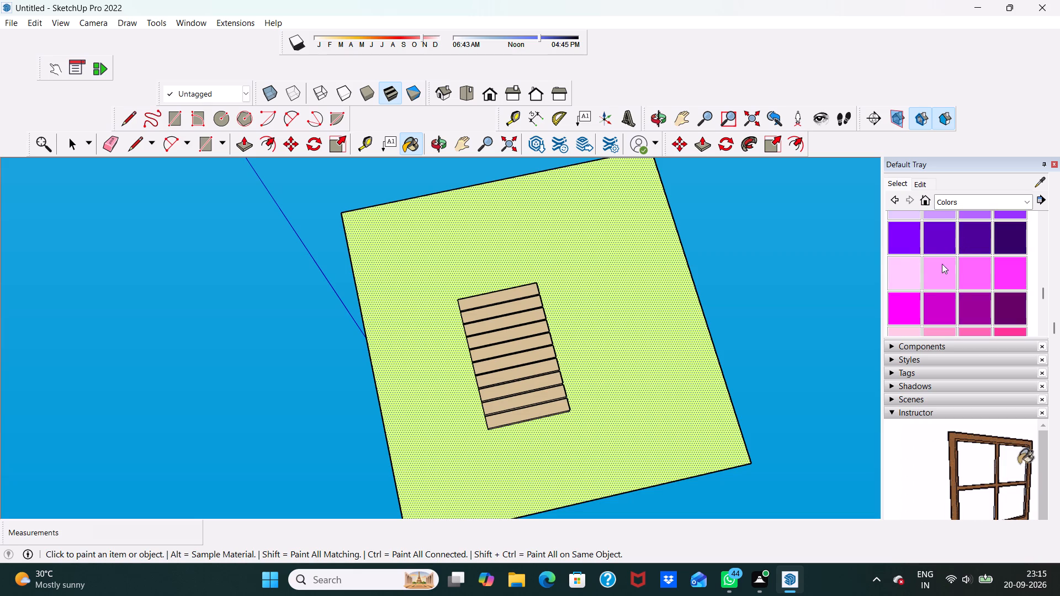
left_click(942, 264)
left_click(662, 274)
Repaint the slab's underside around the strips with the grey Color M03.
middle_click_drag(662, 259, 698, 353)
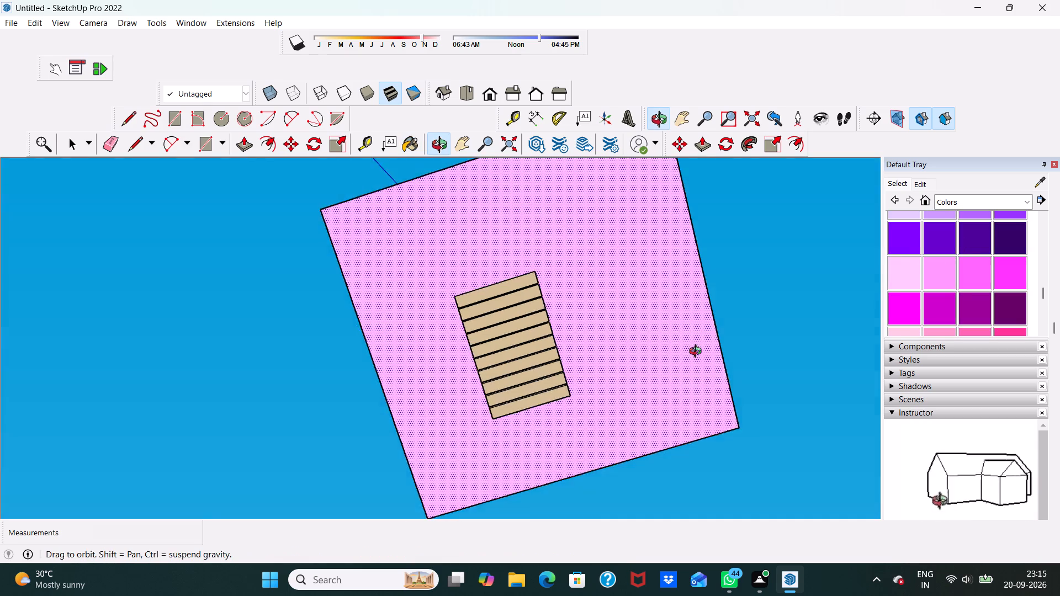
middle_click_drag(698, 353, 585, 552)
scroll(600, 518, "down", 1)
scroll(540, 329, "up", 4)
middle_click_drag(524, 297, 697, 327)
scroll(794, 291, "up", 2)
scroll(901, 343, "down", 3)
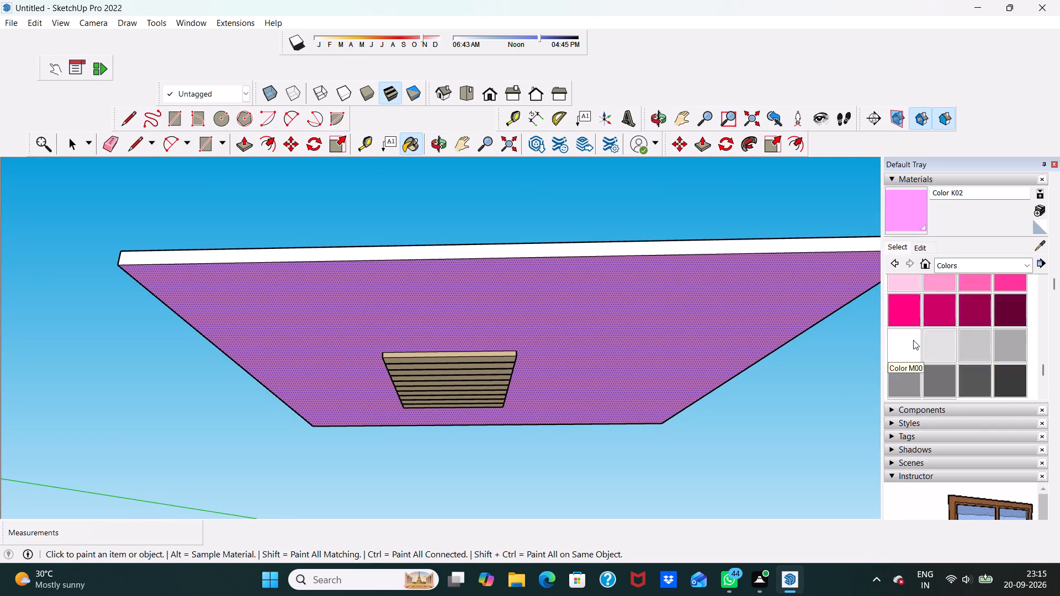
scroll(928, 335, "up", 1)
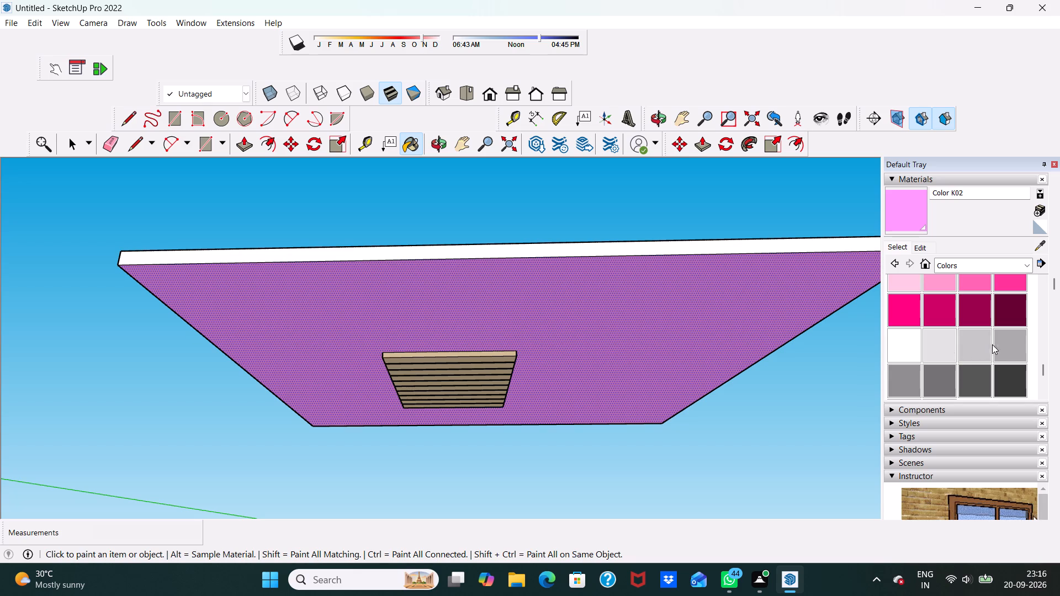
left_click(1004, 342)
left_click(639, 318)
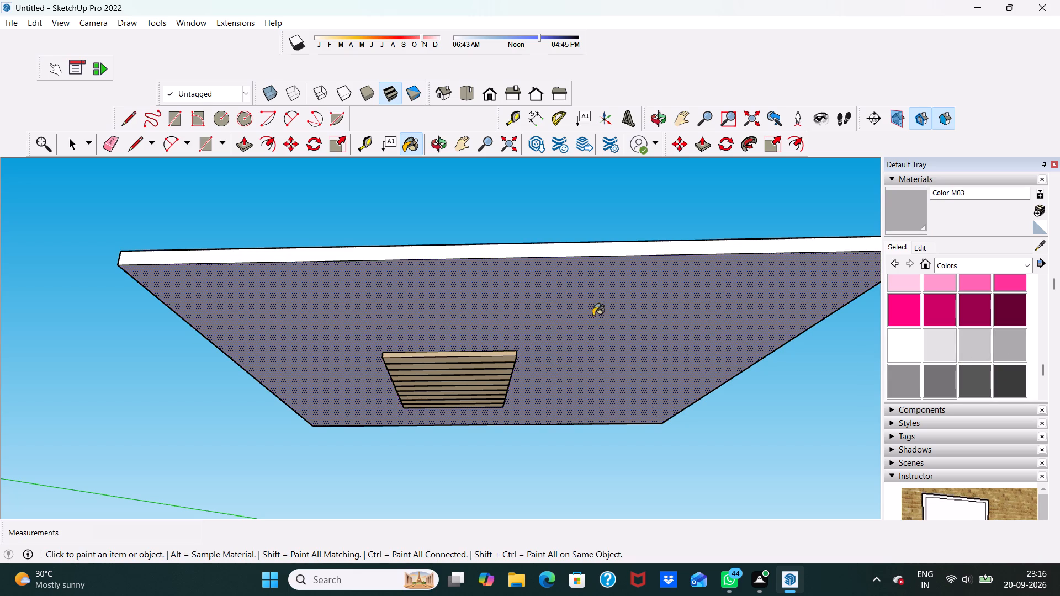
Paint the slab's long side edge face with Color M03.
middle_click_drag(581, 301, 540, 406)
scroll(515, 397, "up", 1)
left_click(423, 450)
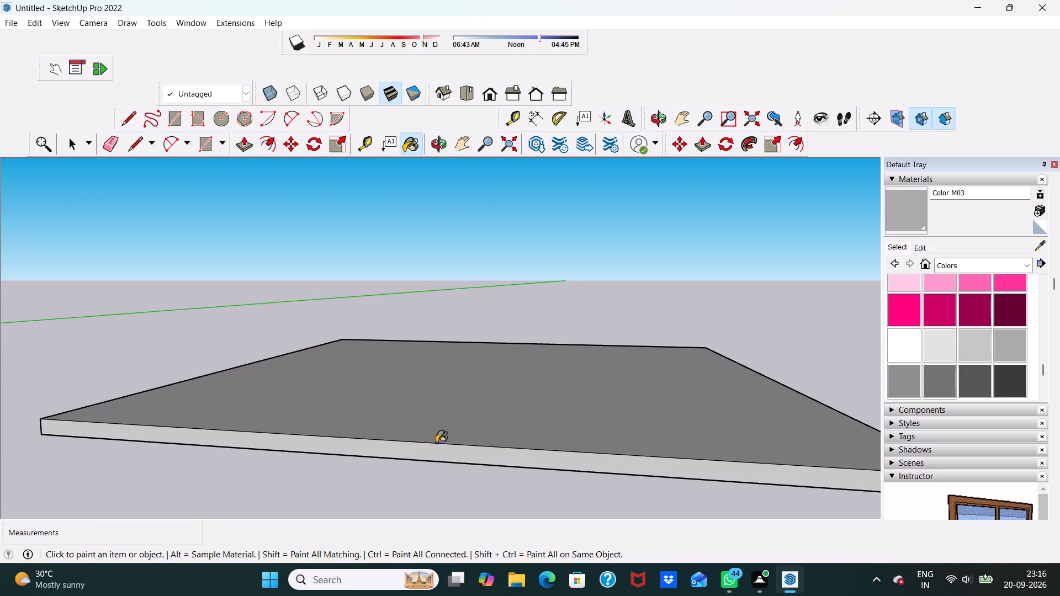
scroll(437, 435, "down", 1)
middle_click_drag(433, 432, 688, 374)
middle_click_drag(602, 304, 524, 252)
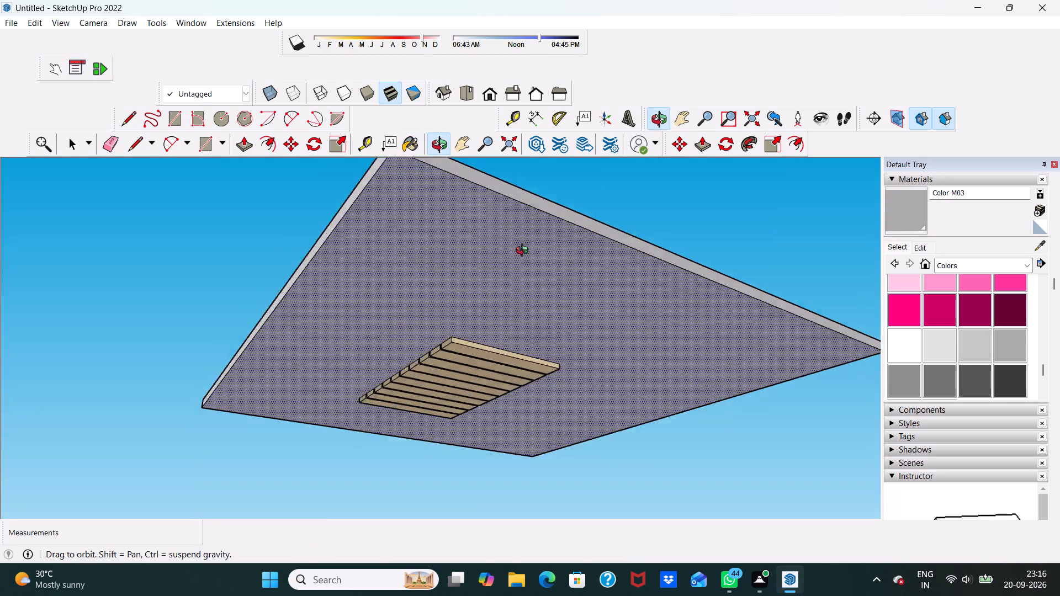
middle_click_drag(524, 252, 527, 262)
middle_click_drag(523, 272, 359, 212)
scroll(365, 214, "up", 1)
scroll(373, 227, "down", 4)
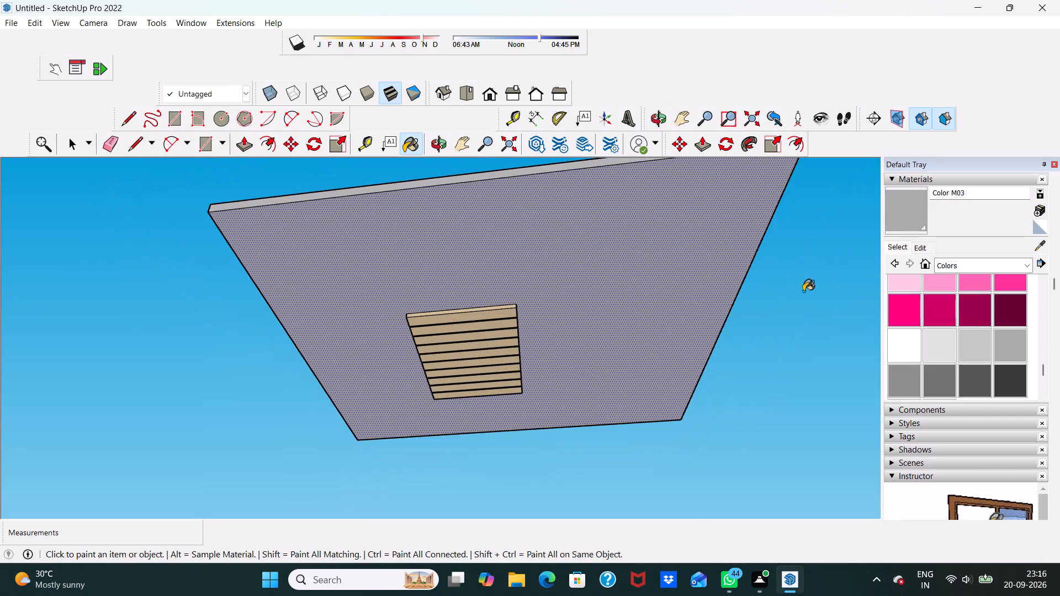
Paint the slab's underside around the strips with the yellow Color E05 and clear the selection.
scroll(897, 329, "up", 7)
left_click(904, 288)
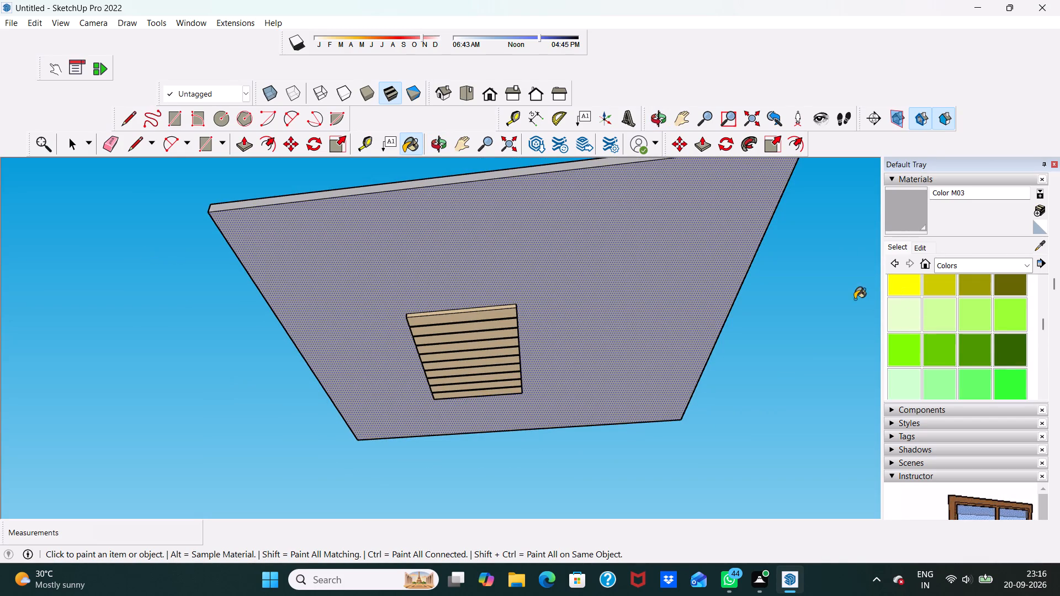
left_click(696, 292)
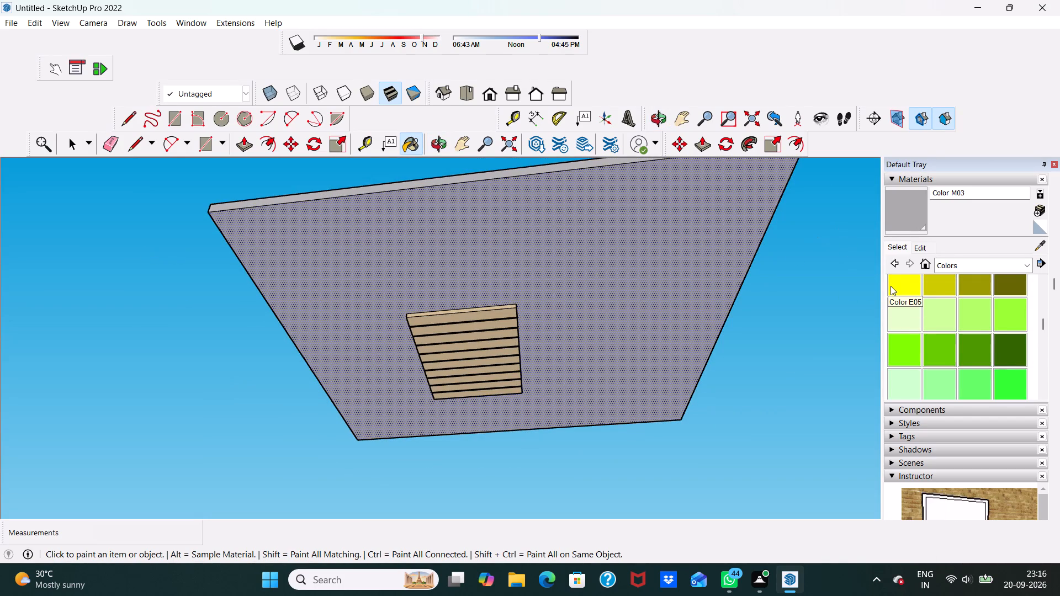
left_click(891, 285)
left_click(667, 312)
scroll(643, 320, "down", 3)
middle_click_drag(645, 317, 655, 322)
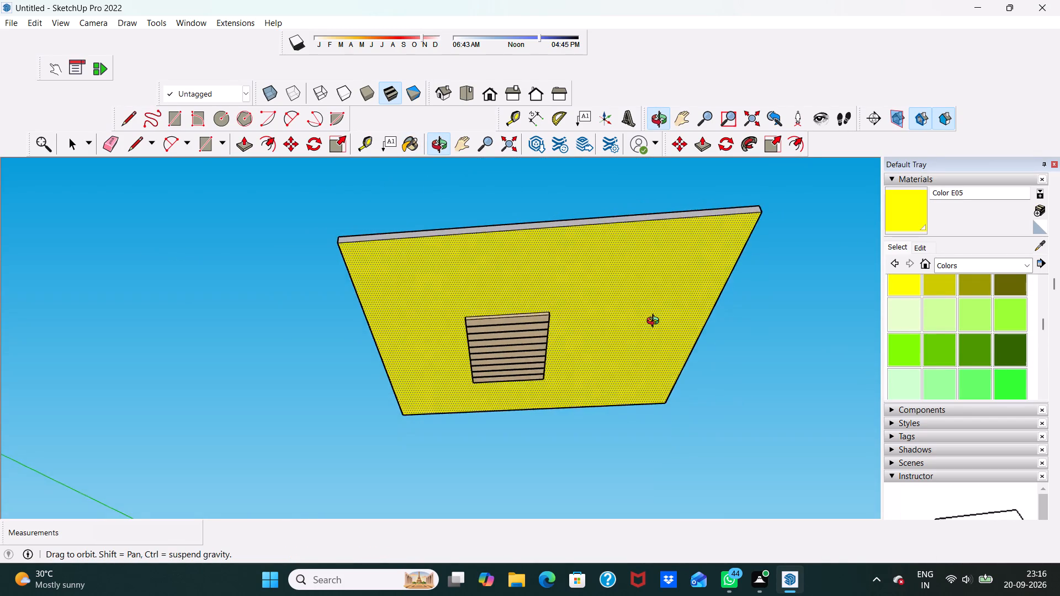
middle_click_drag(655, 322, 654, 368)
key("space")
middle_click_drag(566, 341, 554, 243)
left_click(778, 287)
scroll(516, 372, "up", 5)
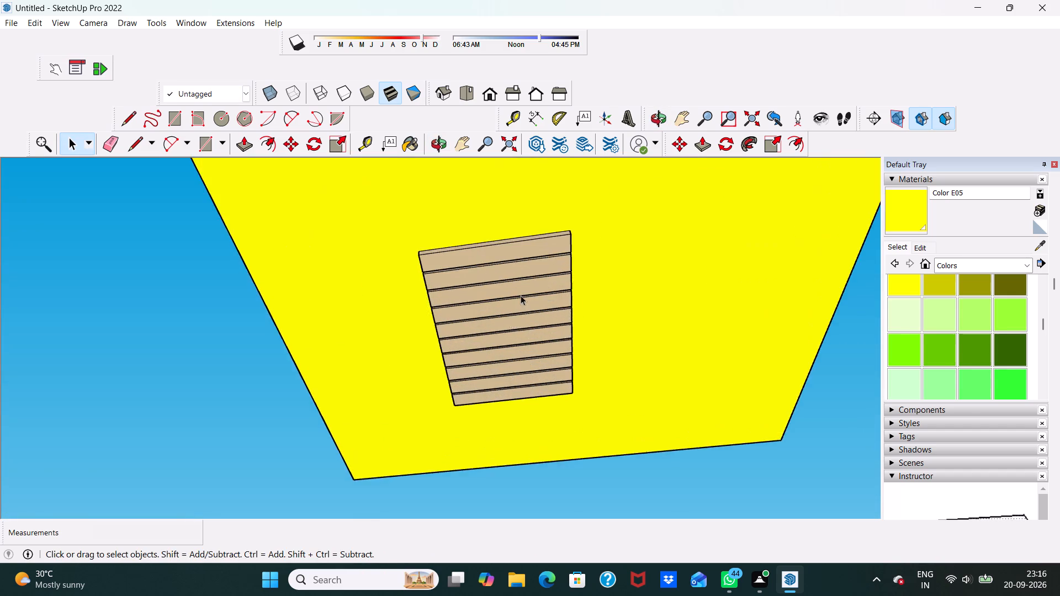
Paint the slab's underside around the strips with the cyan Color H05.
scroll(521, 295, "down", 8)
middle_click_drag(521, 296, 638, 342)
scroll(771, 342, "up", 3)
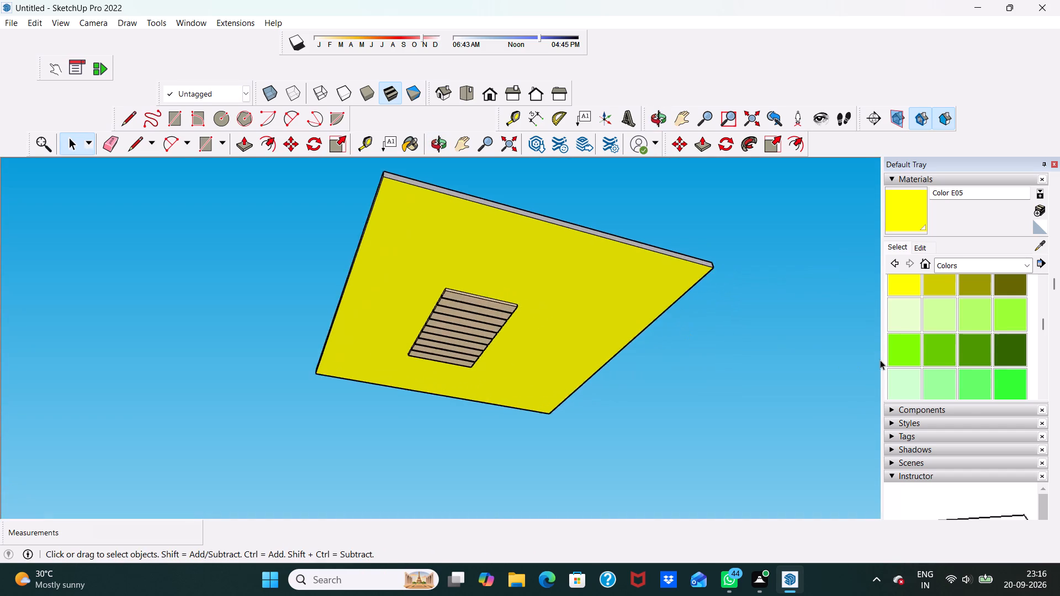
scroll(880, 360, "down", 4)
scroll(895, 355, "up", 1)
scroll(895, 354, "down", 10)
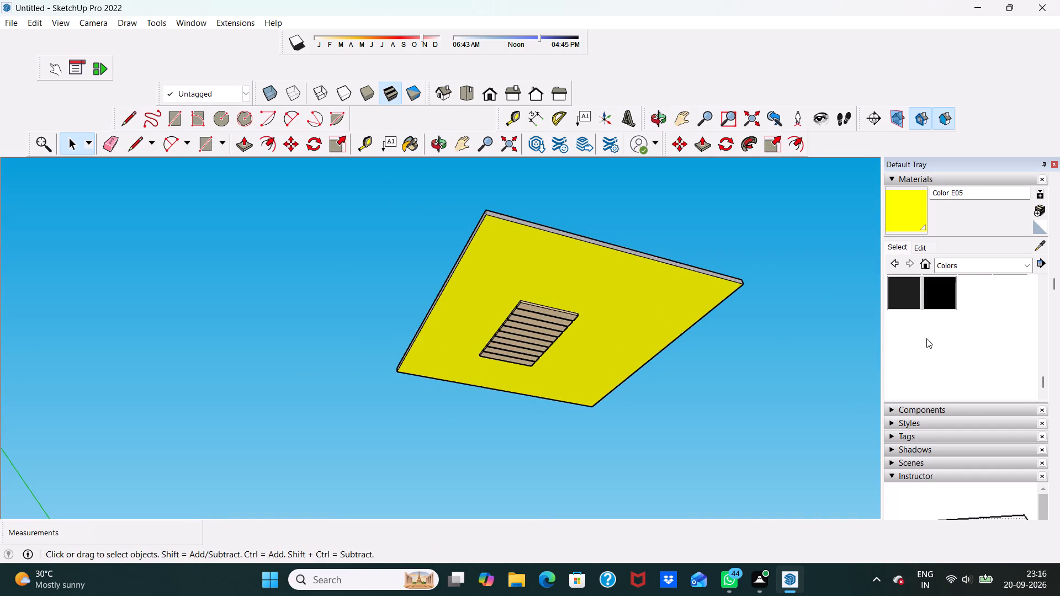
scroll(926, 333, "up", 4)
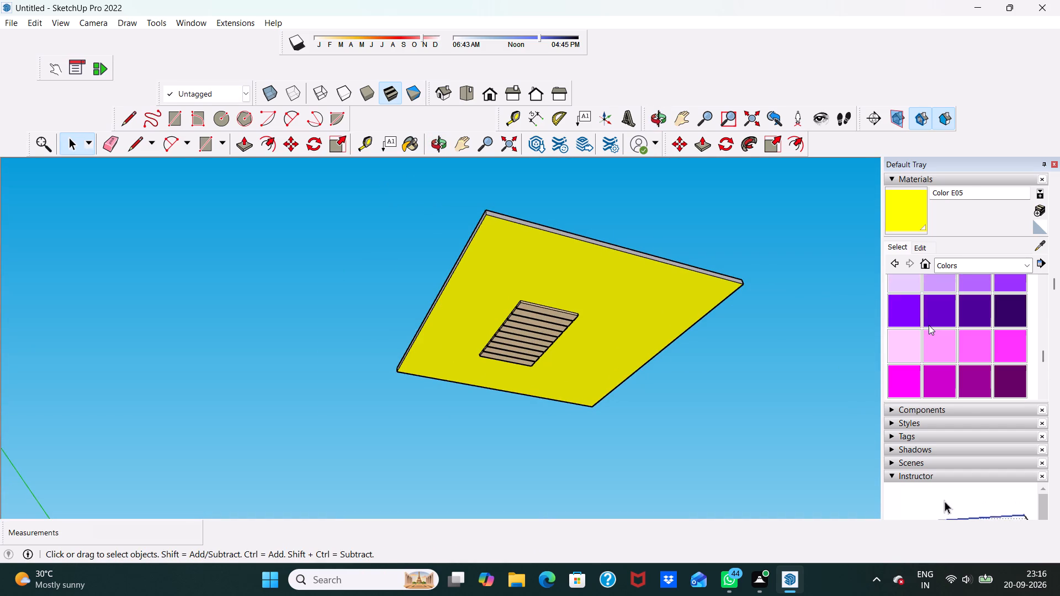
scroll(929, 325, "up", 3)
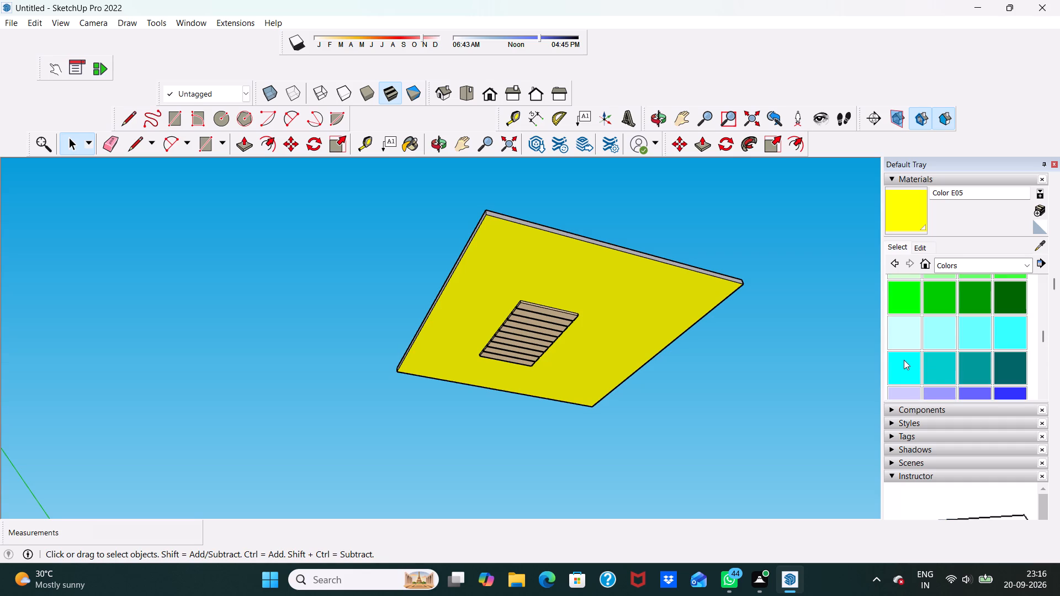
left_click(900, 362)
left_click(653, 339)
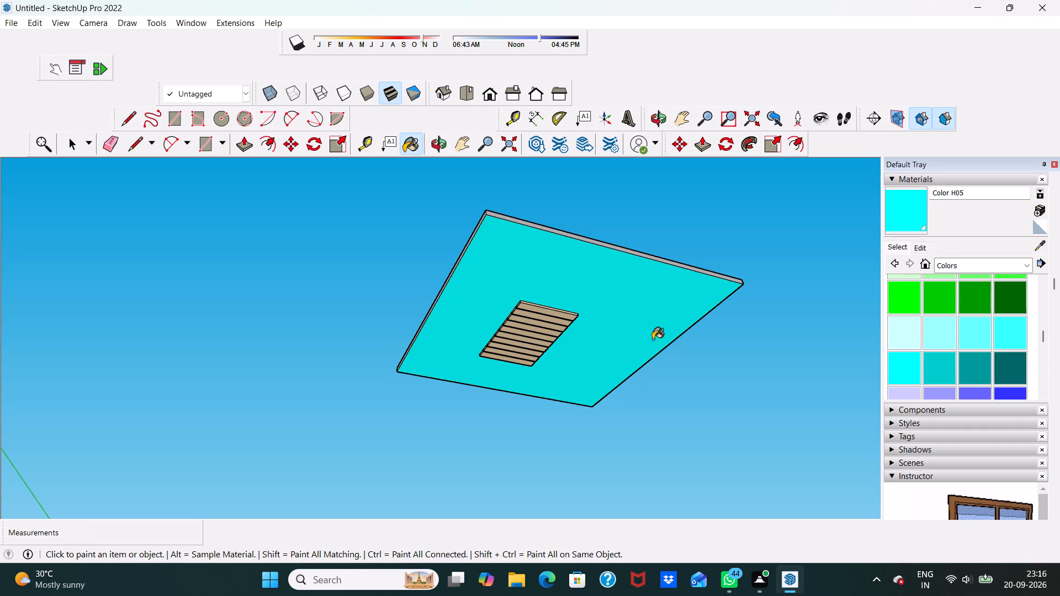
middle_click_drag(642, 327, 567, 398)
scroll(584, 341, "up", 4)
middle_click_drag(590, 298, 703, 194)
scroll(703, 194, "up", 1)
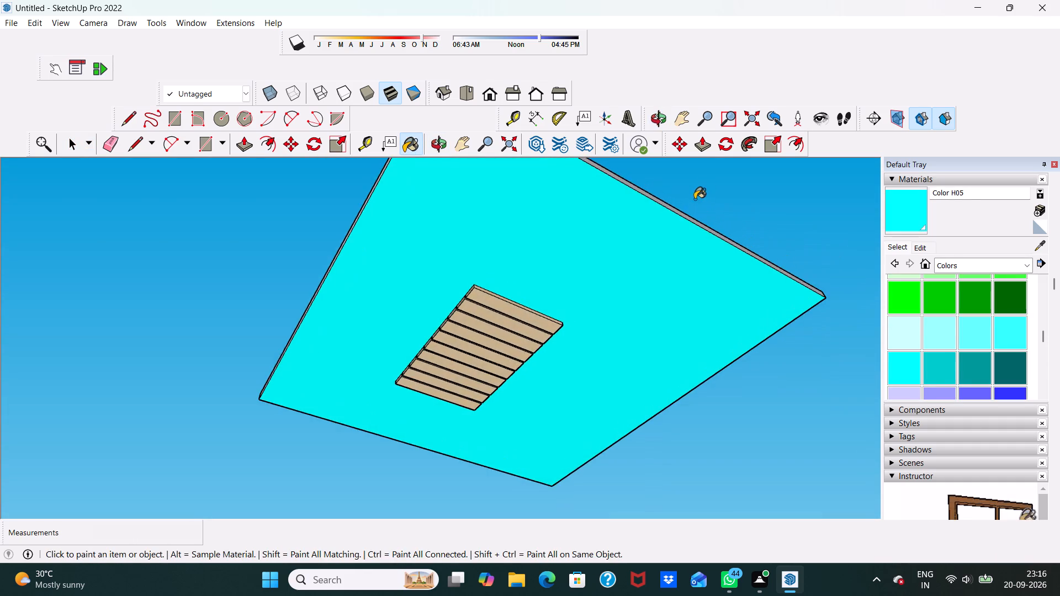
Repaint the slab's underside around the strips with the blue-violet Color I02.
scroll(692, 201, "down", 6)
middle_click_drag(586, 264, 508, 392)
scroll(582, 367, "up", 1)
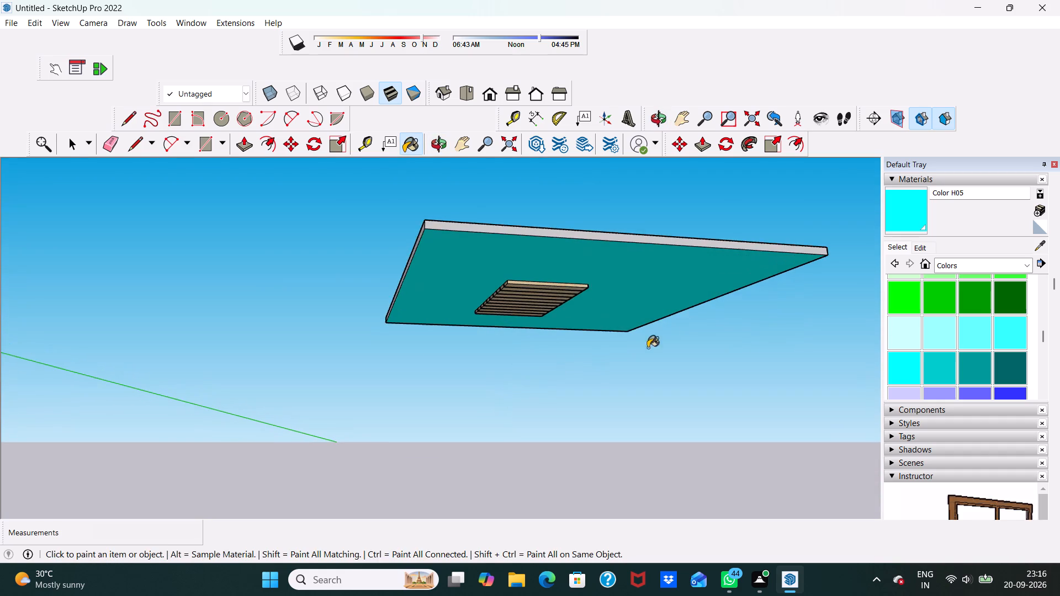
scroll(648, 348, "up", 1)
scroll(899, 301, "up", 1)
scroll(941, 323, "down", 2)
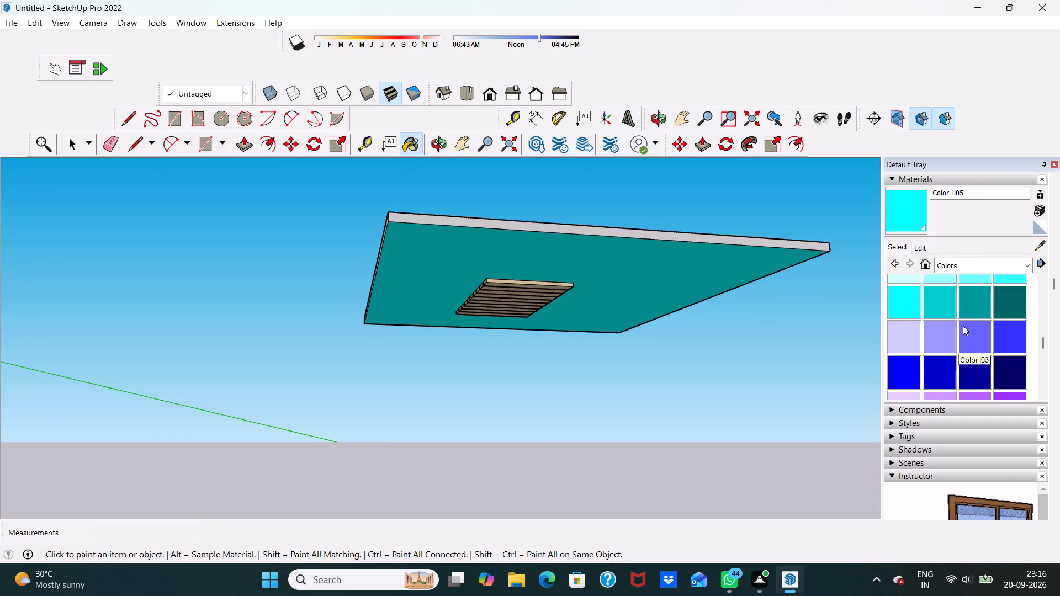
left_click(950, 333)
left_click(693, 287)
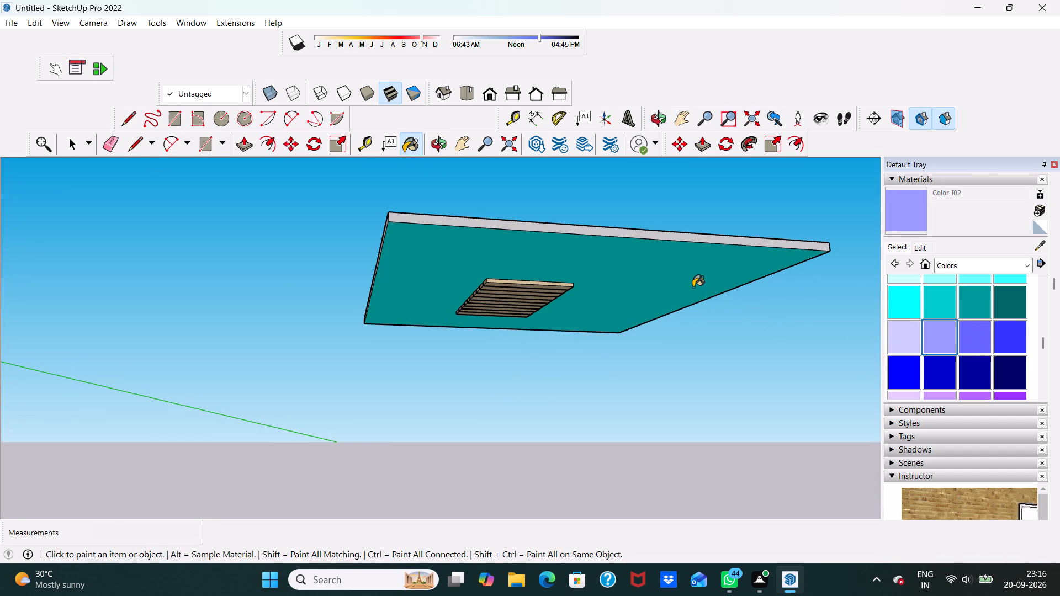
Repaint the slab's underside around the strips with the pale lavender Color I01.
left_click(904, 327)
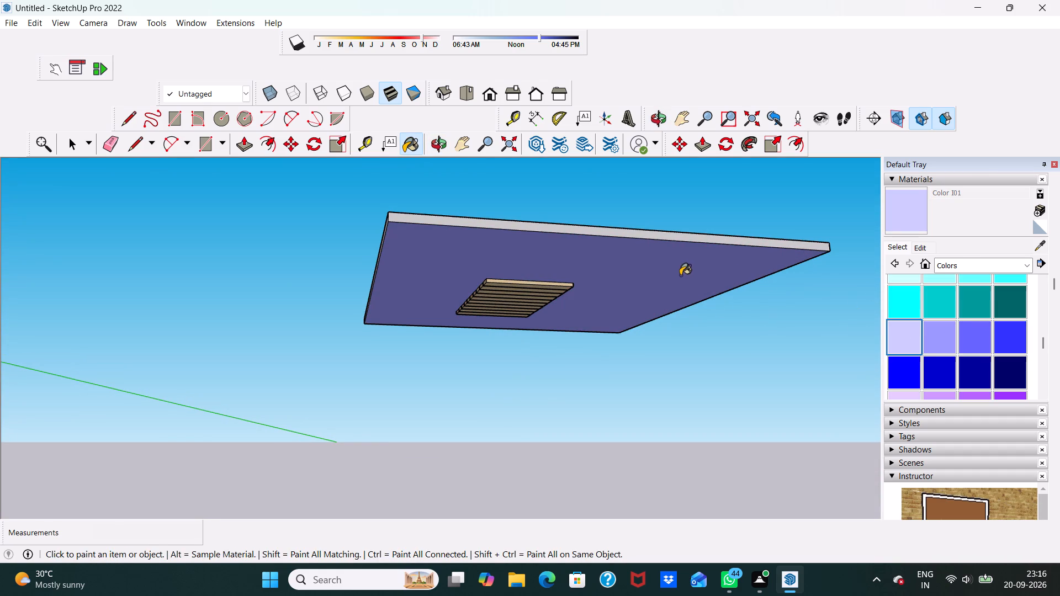
left_click(680, 275)
Paint two adjoining side edge faces of the slab with the lavender Color I01.
middle_click_drag(597, 256, 752, 182)
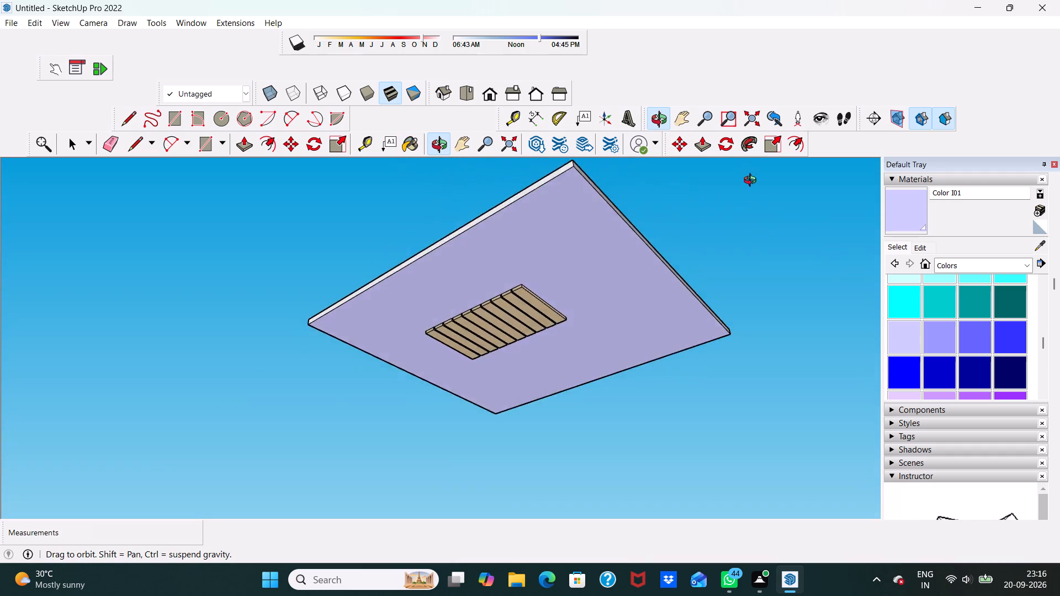
middle_click_drag(752, 182, 750, 296)
scroll(355, 385, "up", 1)
middle_click_drag(575, 244, 433, 340)
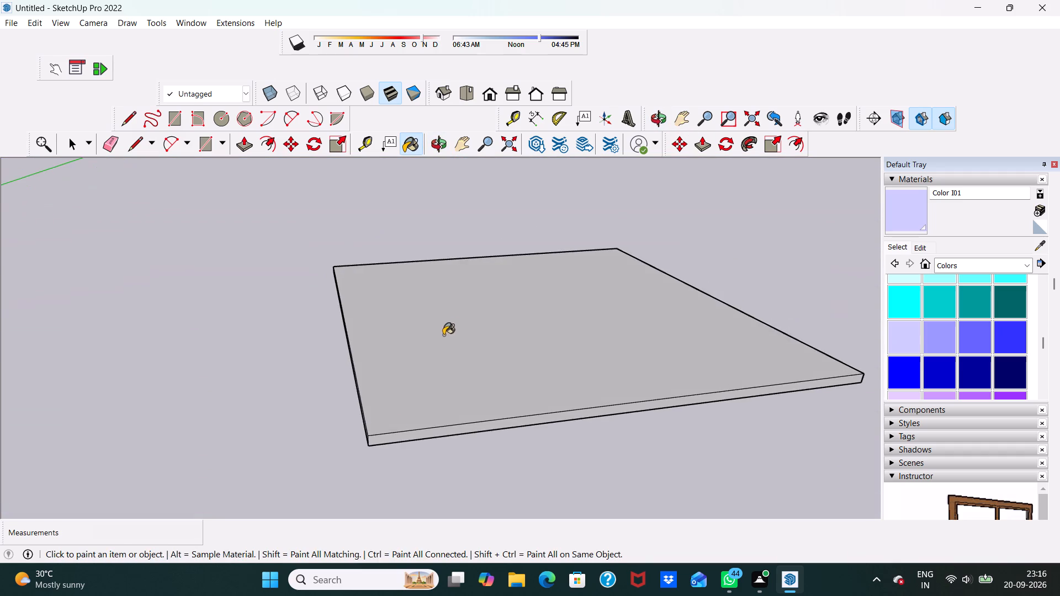
scroll(423, 451, "up", 3)
left_click(426, 429)
middle_click_drag(413, 424, 559, 322)
scroll(563, 309, "up", 3)
left_click(575, 216)
scroll(574, 220, "down", 2)
middle_click_drag(573, 220, 519, 238)
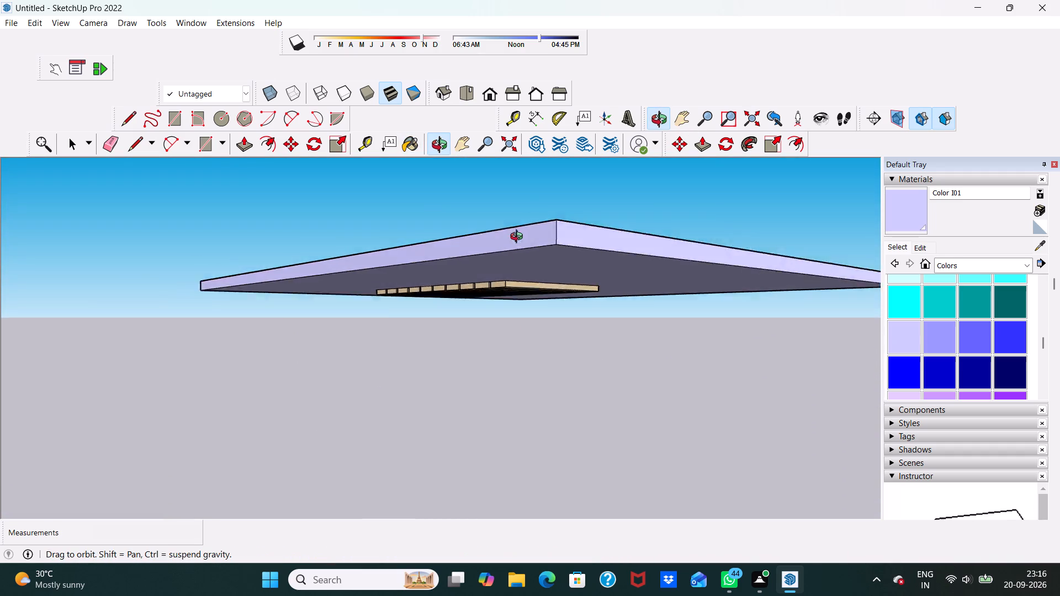
Paint the slab's remaining two side edge faces with Color I01 and leave the paint tool.
middle_click_drag(519, 238, 28, 252)
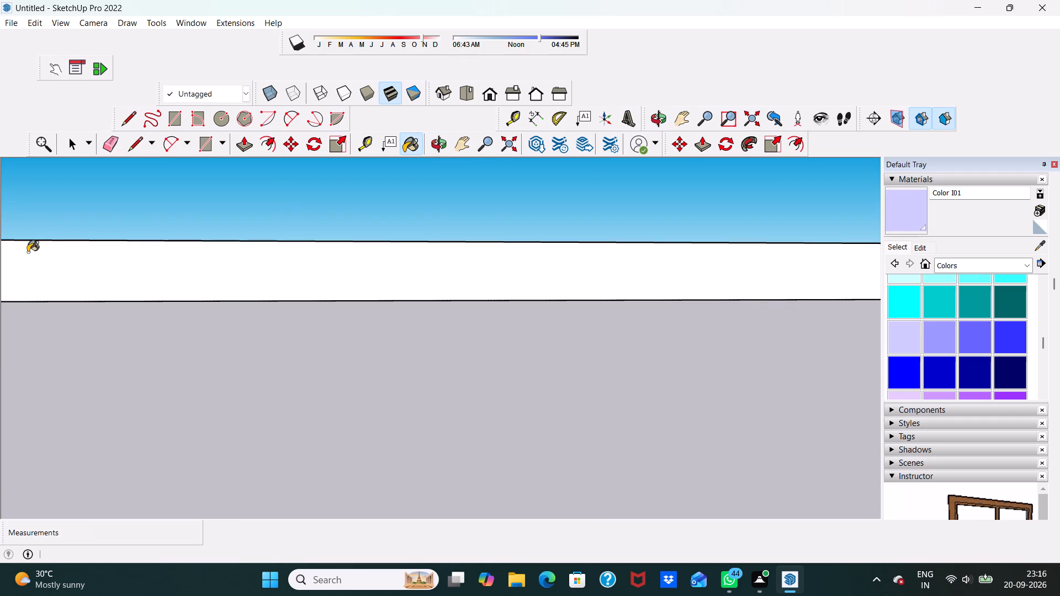
left_click(116, 273)
scroll(116, 273, "down", 9)
middle_click_drag(236, 265, 0, 308)
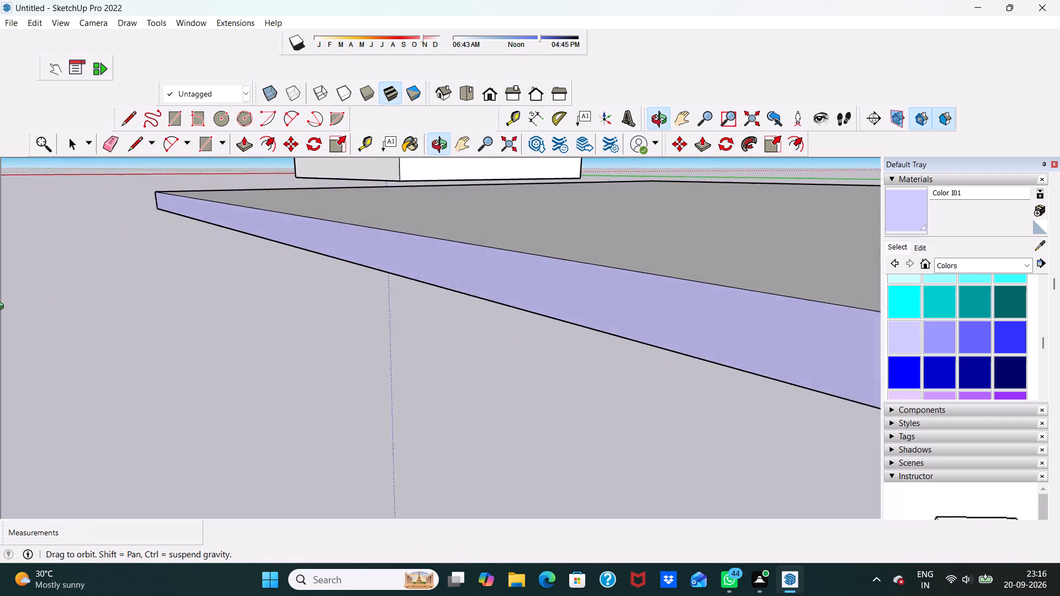
middle_click_drag(0, 308, 0, 328)
scroll(4, 325, "up", 1)
scroll(5, 324, "down", 16)
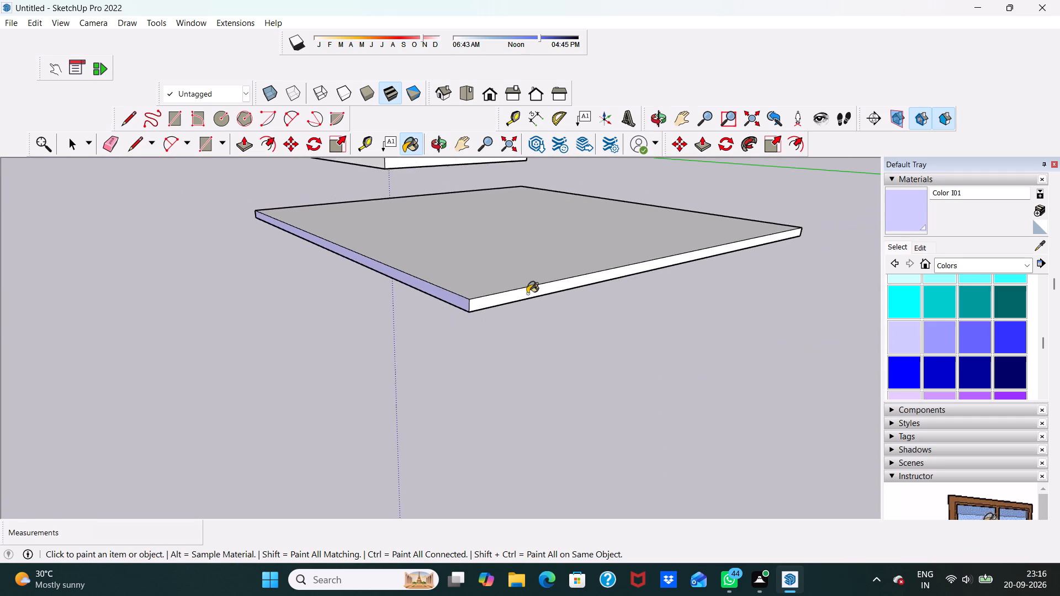
scroll(540, 318, "up", 3)
left_click(521, 290)
middle_click_drag(492, 290, 856, 306)
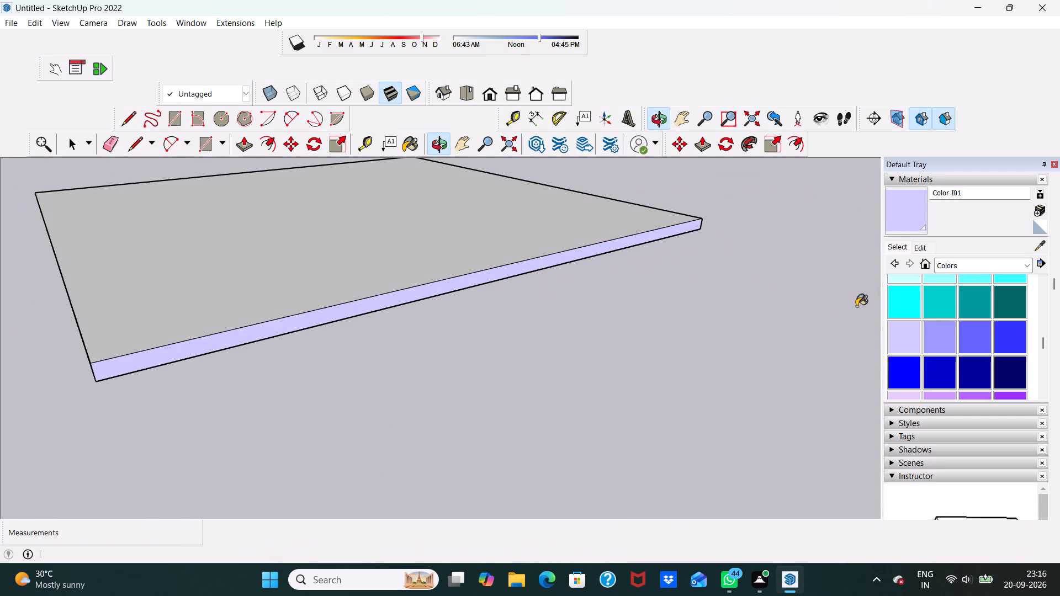
scroll(414, 258, "down", 3)
middle_click_drag(340, 285, 468, 216)
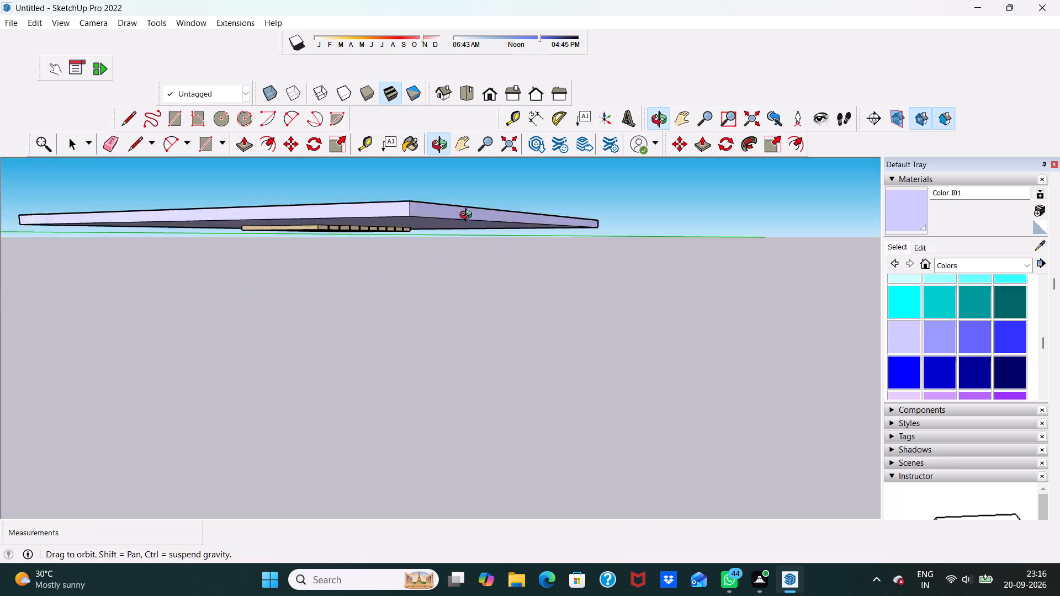
middle_click_drag(468, 216, 548, 198)
scroll(403, 243, "down", 5)
middle_click_drag(404, 242, 434, 347)
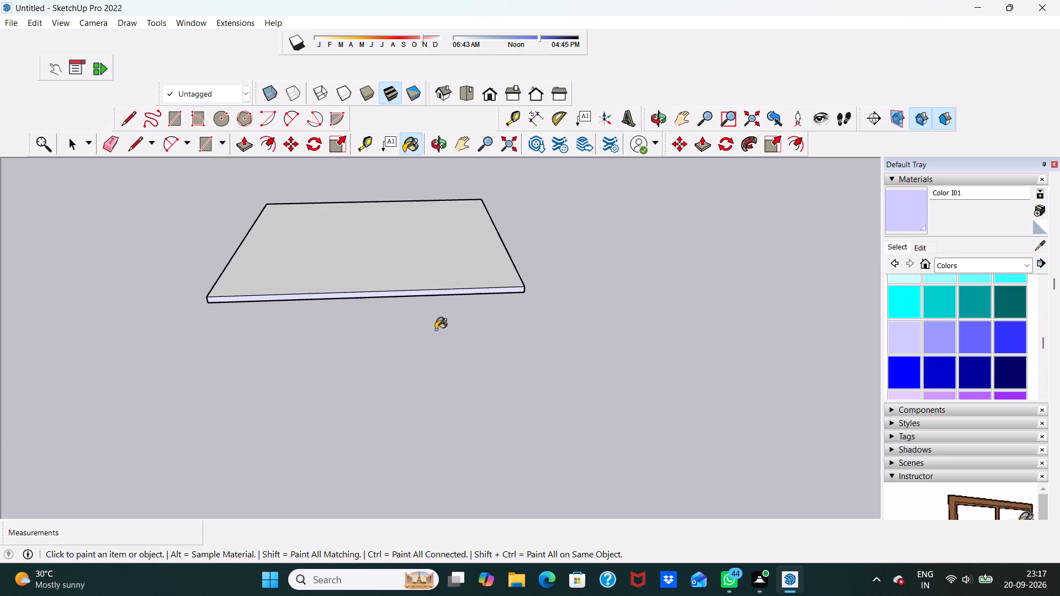
key("space")
Select the whole slab with its underside strips and make it a group.
scroll(399, 314, "down", 9)
middle_click_drag(406, 299, 421, 237)
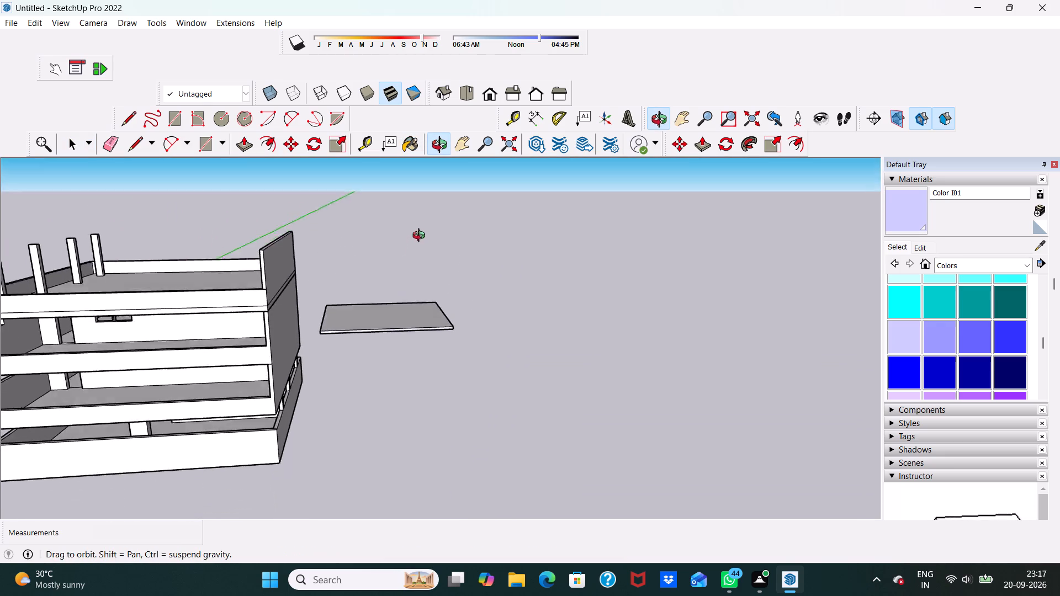
middle_click_drag(421, 237, 355, 203)
middle_click_drag(500, 340, 266, 224)
middle_click_drag(479, 311, 590, 437)
scroll(592, 399, "up", 3)
triple_click(577, 400)
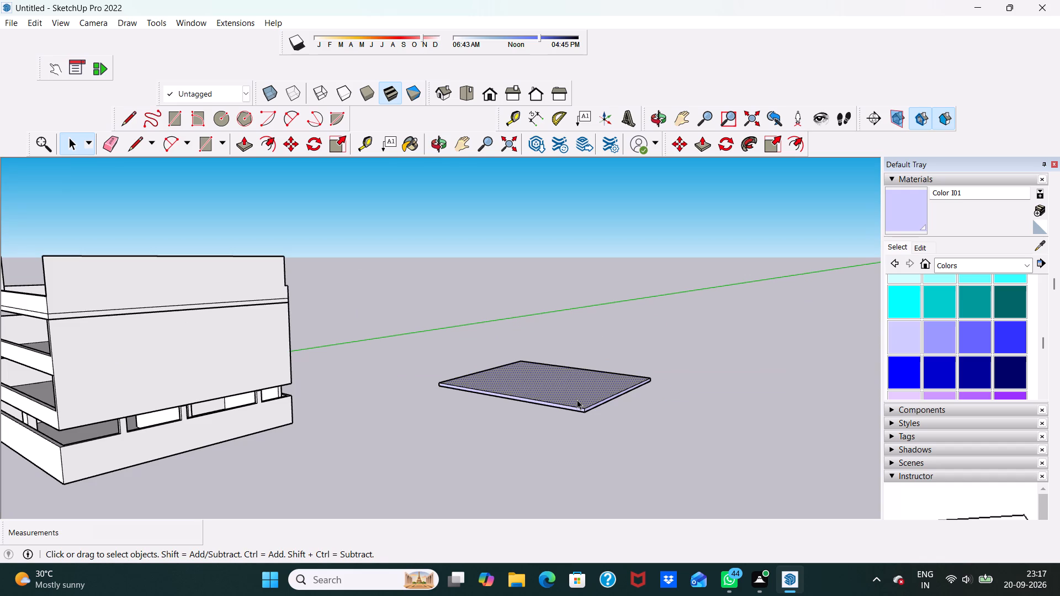
middle_click_drag(541, 404, 550, 413)
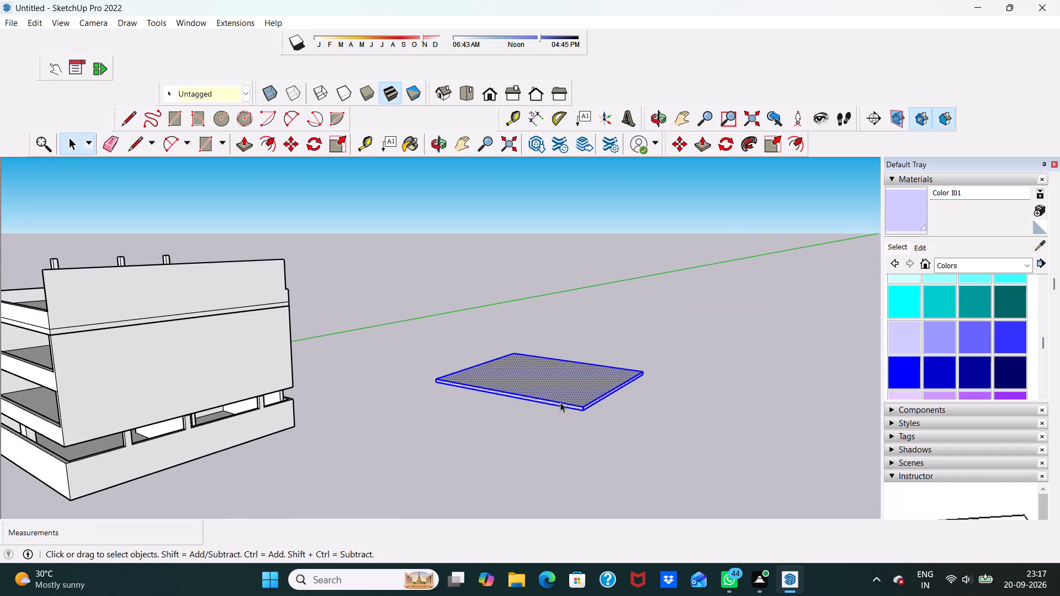
right_click(590, 376)
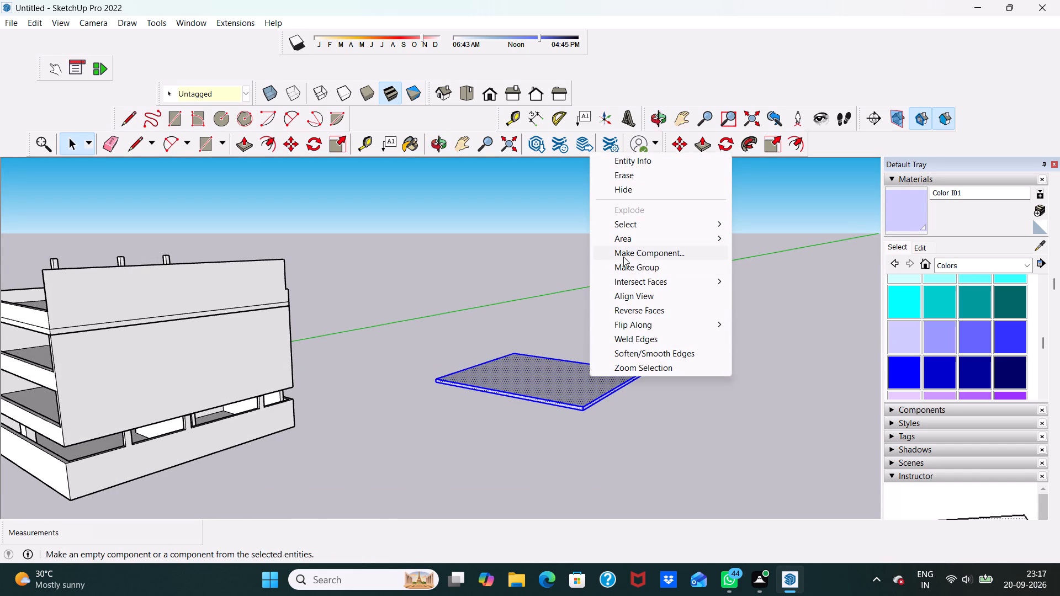
left_click(623, 270)
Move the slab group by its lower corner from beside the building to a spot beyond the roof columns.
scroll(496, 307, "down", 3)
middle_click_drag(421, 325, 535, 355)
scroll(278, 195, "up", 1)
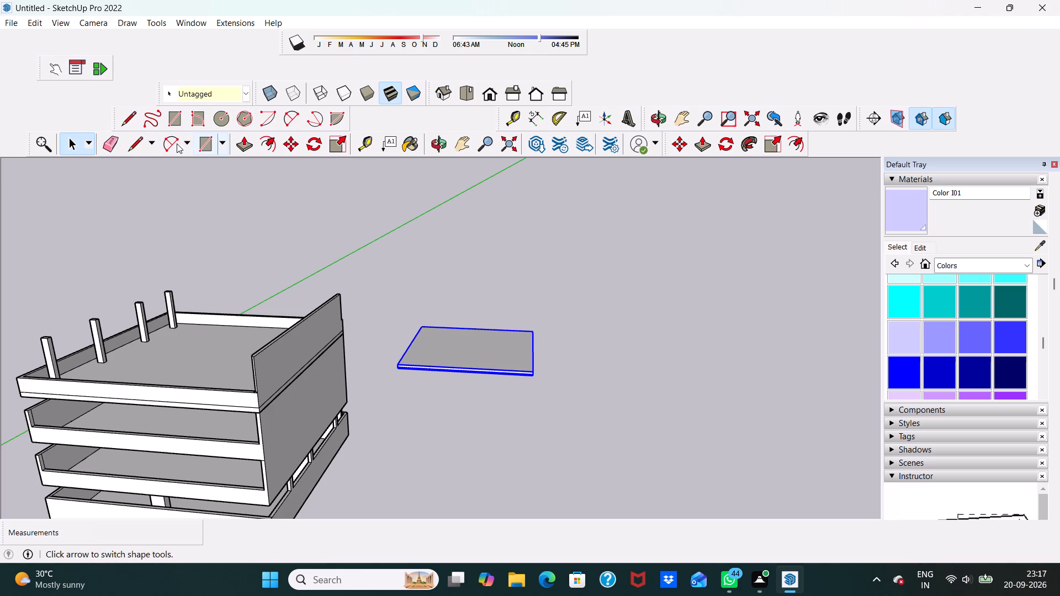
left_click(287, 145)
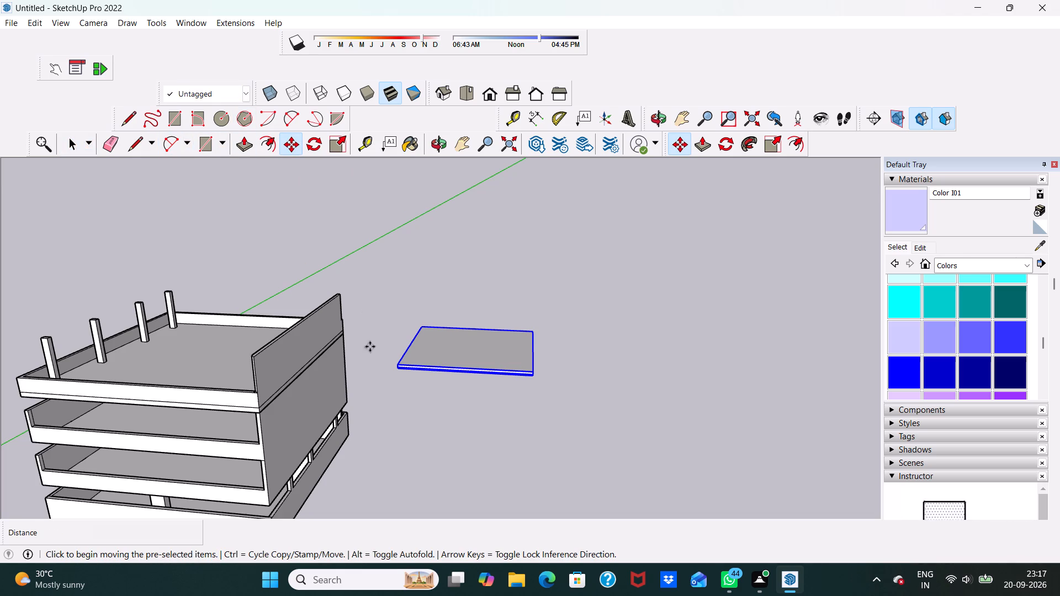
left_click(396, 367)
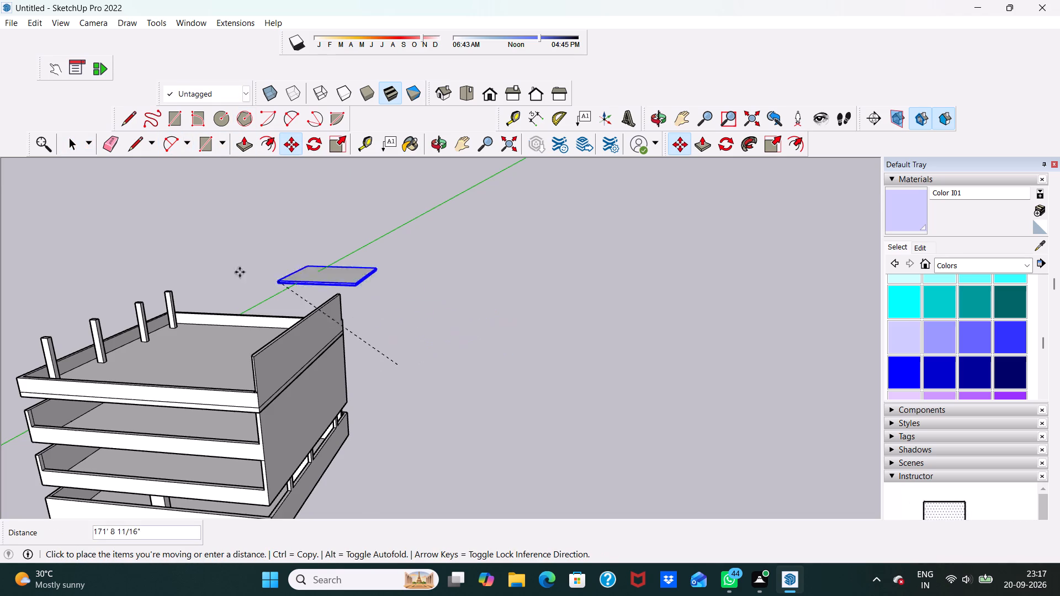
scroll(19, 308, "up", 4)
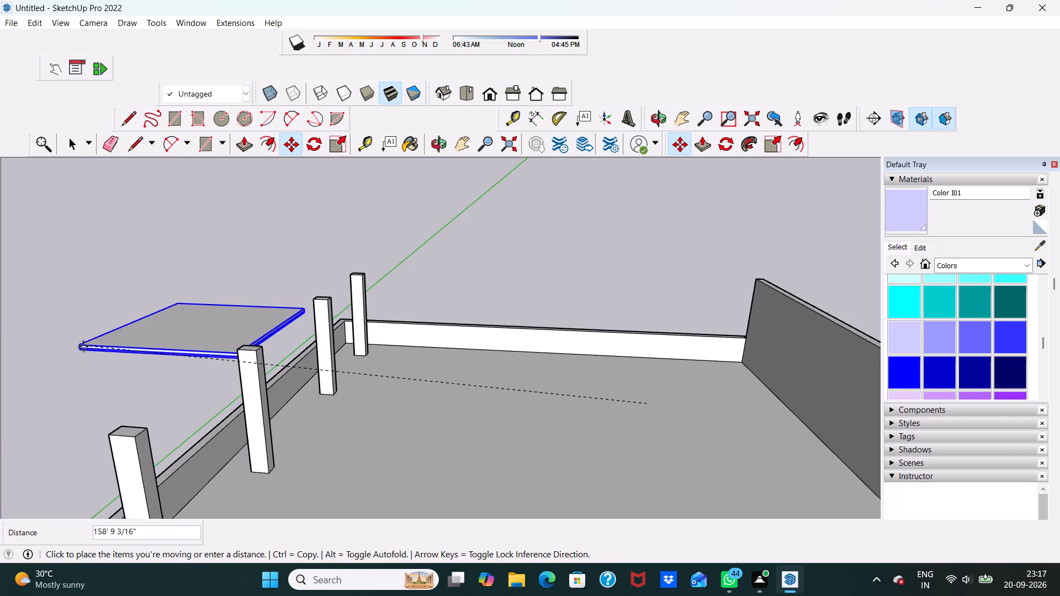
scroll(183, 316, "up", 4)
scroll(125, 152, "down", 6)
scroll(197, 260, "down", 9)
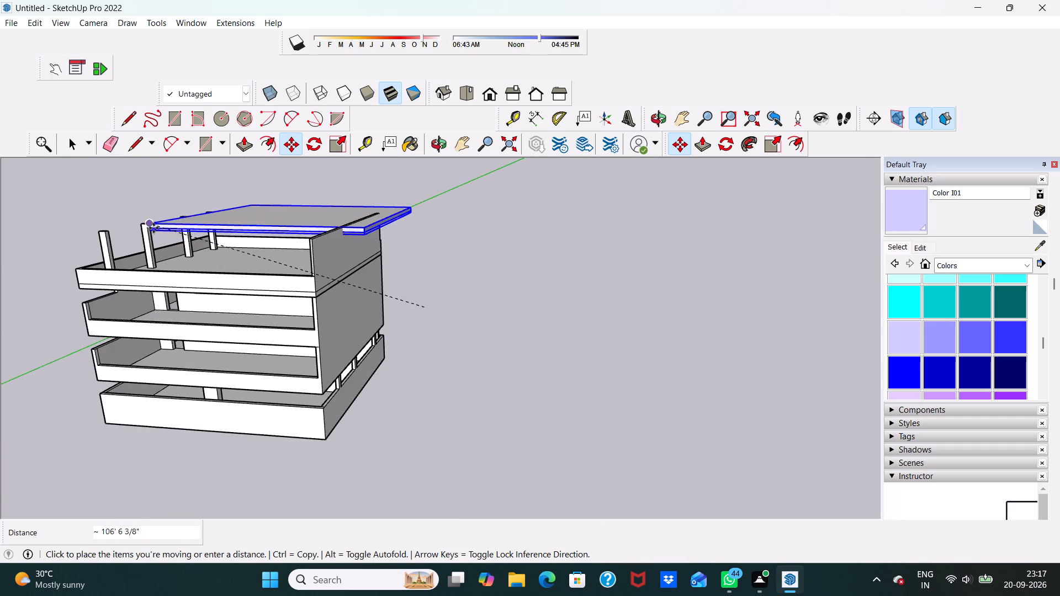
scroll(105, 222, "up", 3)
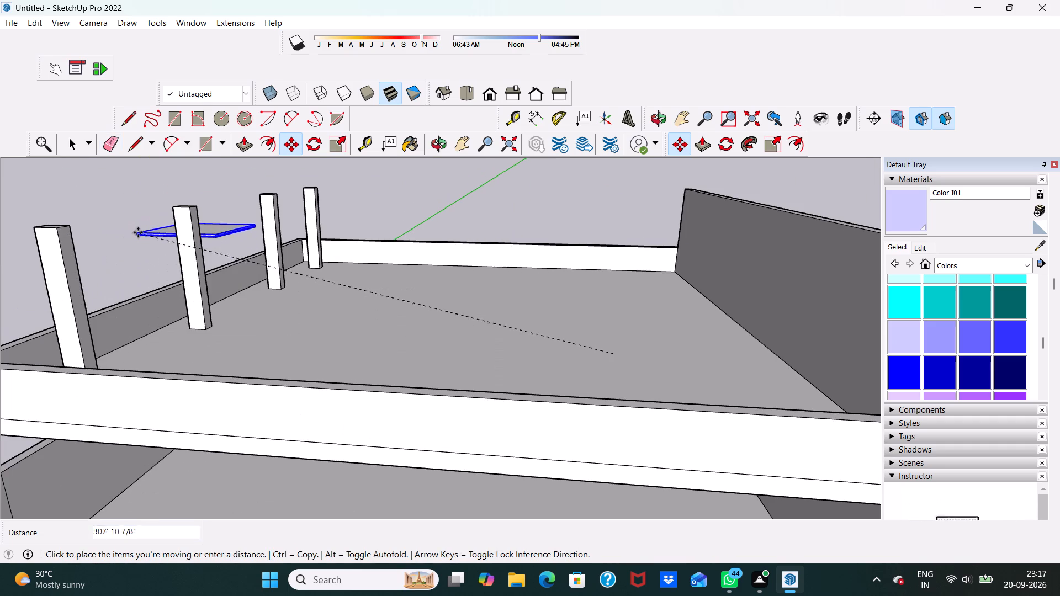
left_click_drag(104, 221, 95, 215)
Move the slab group by its lower corner about 128' 9" onto the top front corner of the building's tall side wall, and deselect it.
middle_click_drag(134, 238, 152, 290)
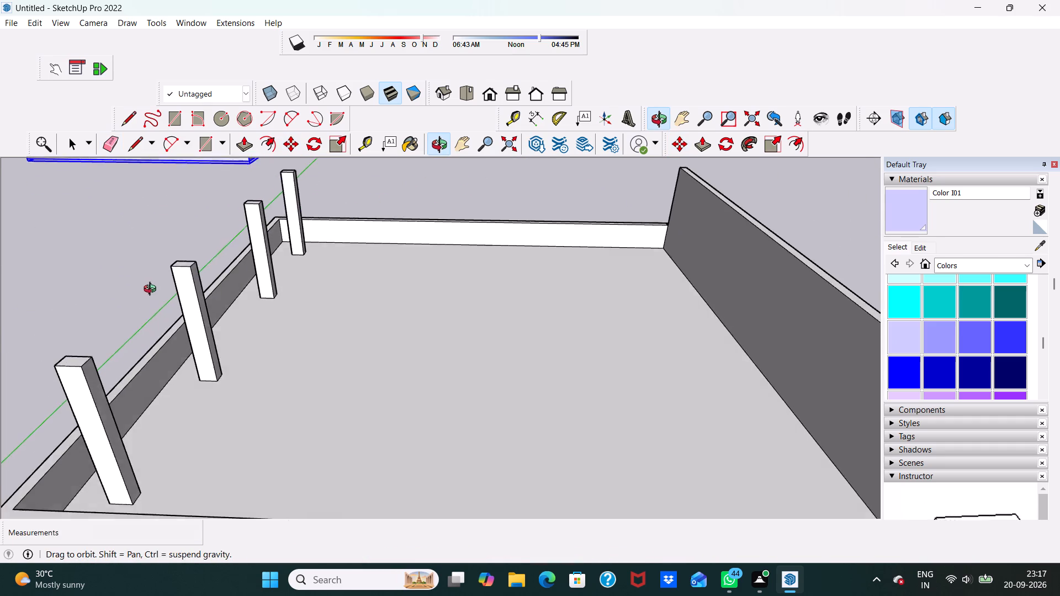
middle_click_drag(152, 290, 152, 290)
scroll(170, 238, "down", 10)
scroll(218, 186, "up", 7)
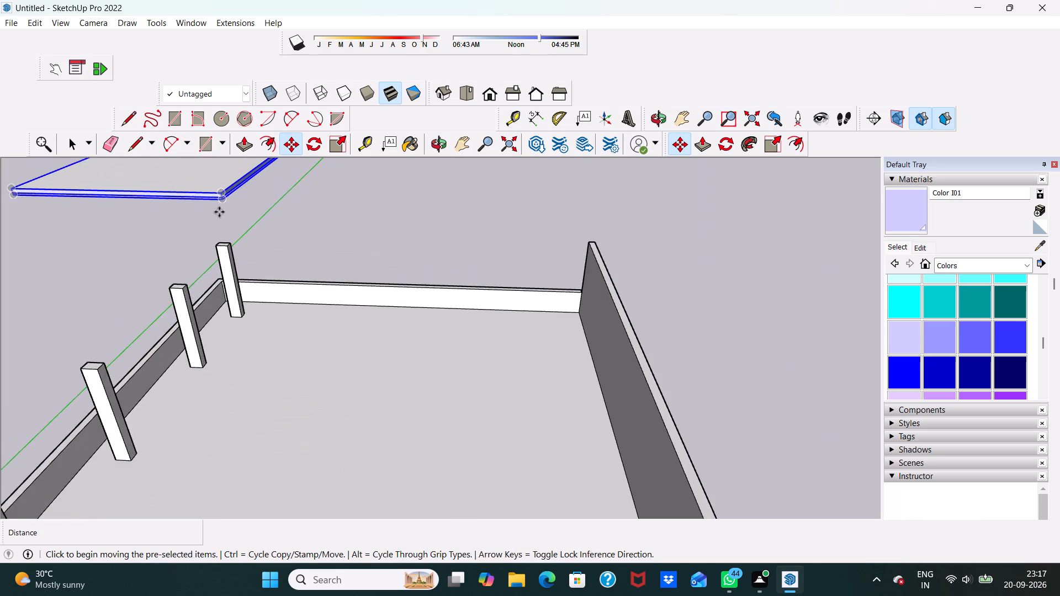
scroll(219, 205, "up", 1)
left_click(221, 198)
scroll(229, 201, "down", 2)
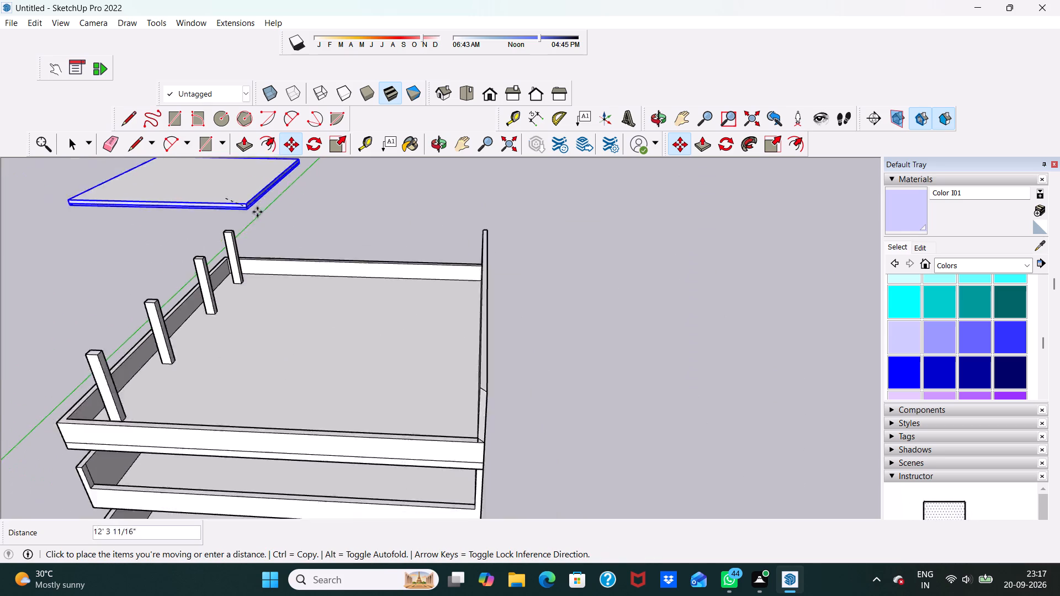
scroll(257, 212, "down", 6)
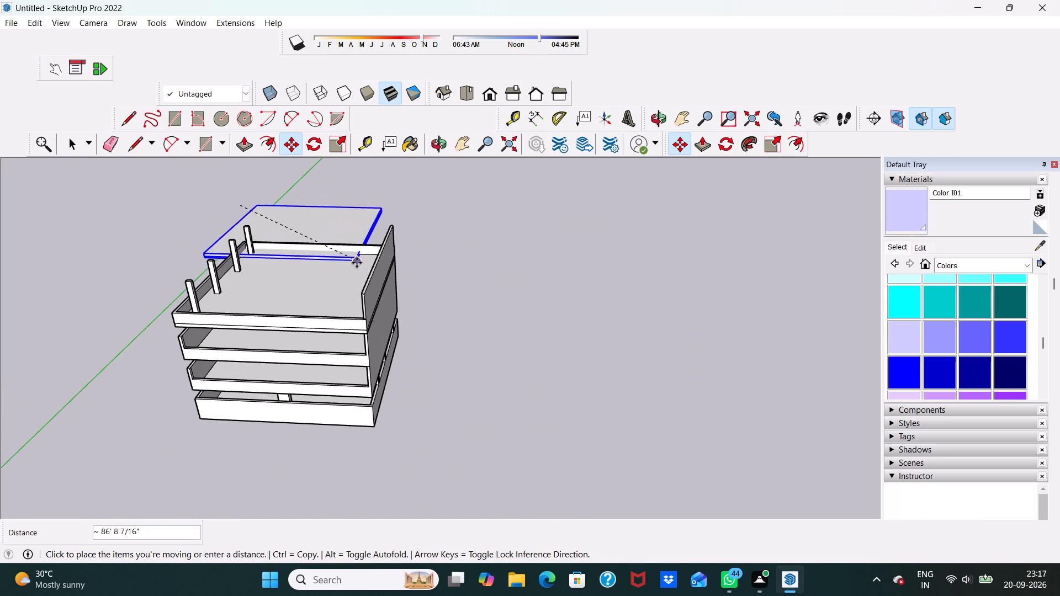
scroll(357, 270, "up", 2)
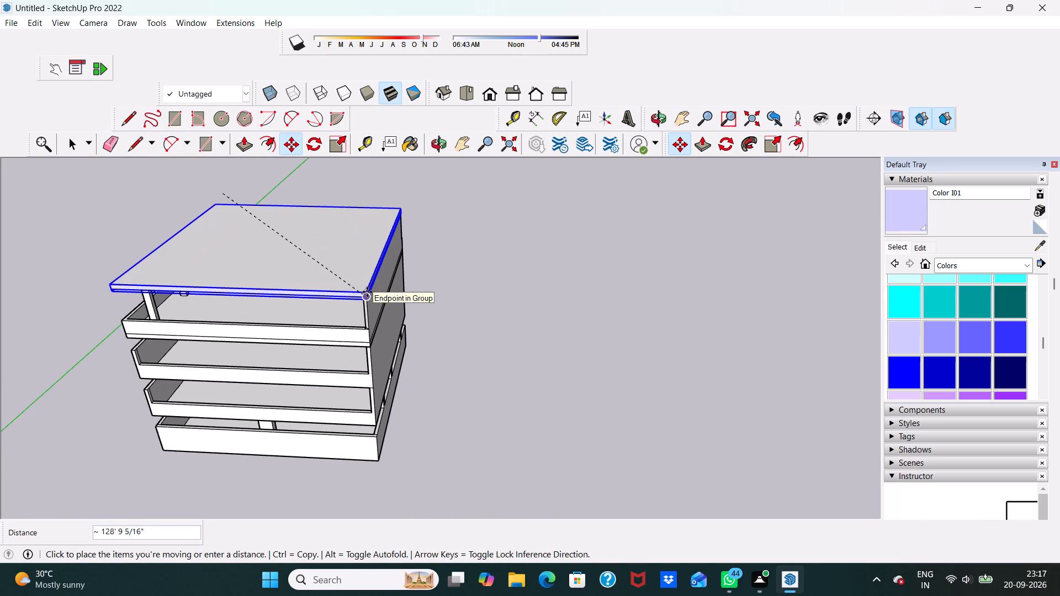
scroll(372, 297, "up", 5)
middle_click_drag(373, 297, 376, 238)
scroll(378, 236, "up", 3)
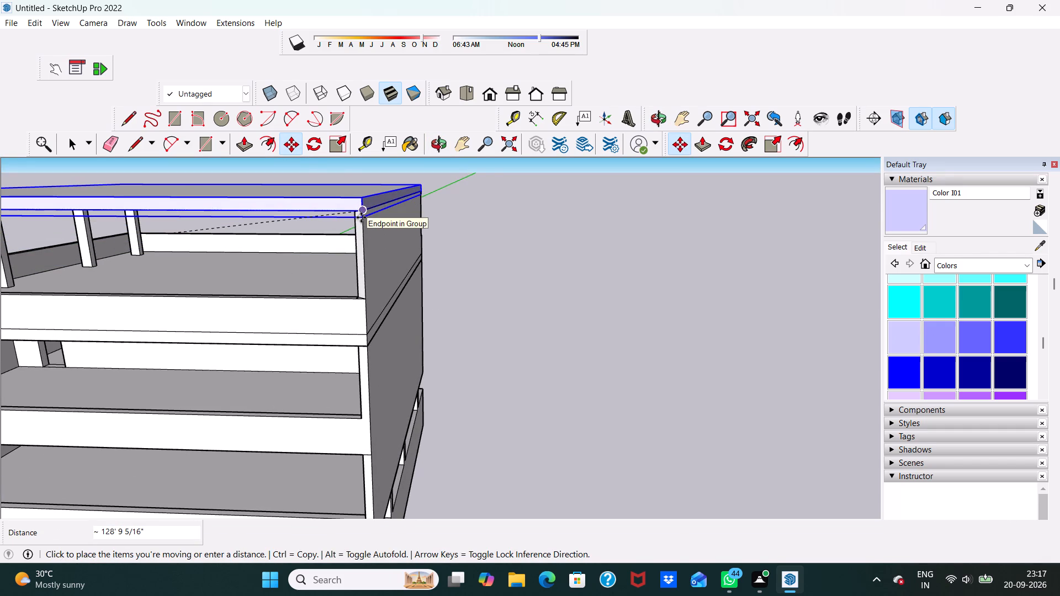
left_click(361, 217)
middle_click_drag(349, 203, 410, 196)
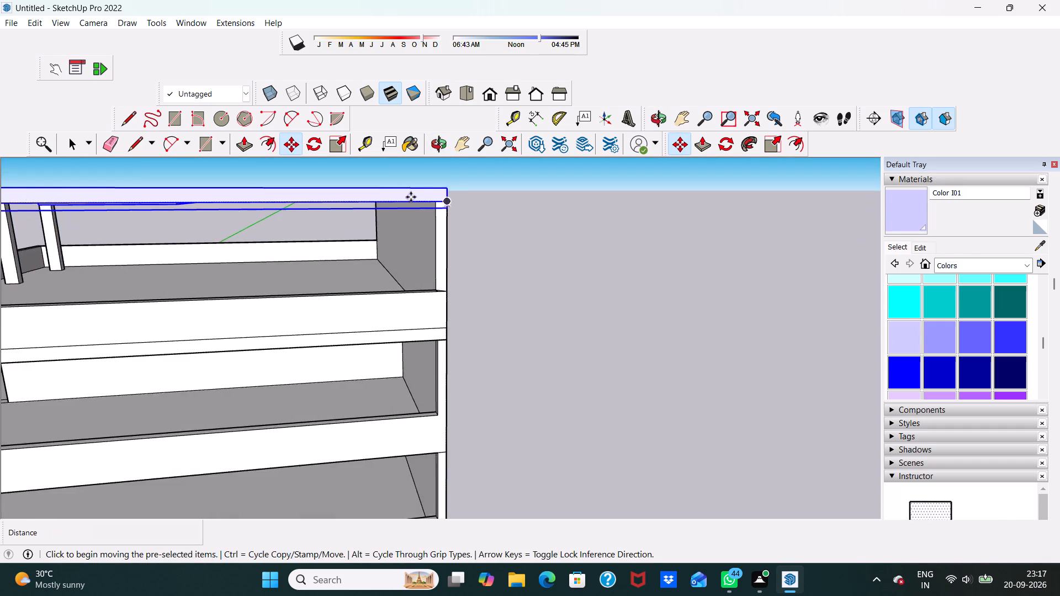
scroll(411, 197, "up", 4)
middle_click_drag(437, 212, 422, 289)
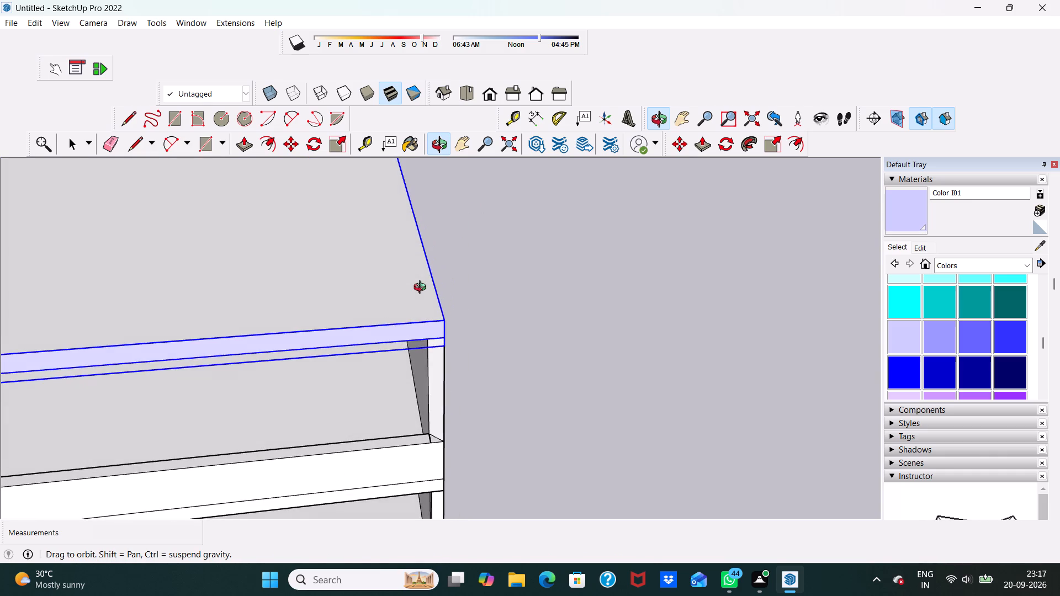
middle_click_drag(422, 289, 422, 290)
key("space")
left_click(505, 260)
Examine the placed slab from below and around to check how it sits on the side wall and columns.
scroll(473, 270, "down", 1)
middle_click_drag(469, 268, 469, 268)
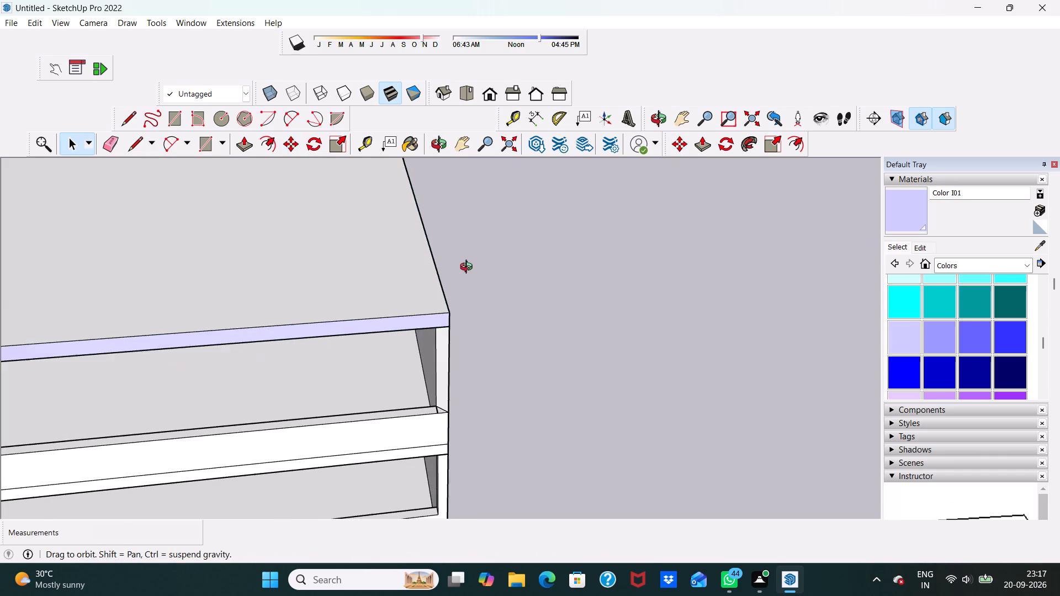
middle_click_drag(469, 268, 439, 139)
scroll(390, 150, "down", 14)
middle_click_drag(353, 274, 366, 281)
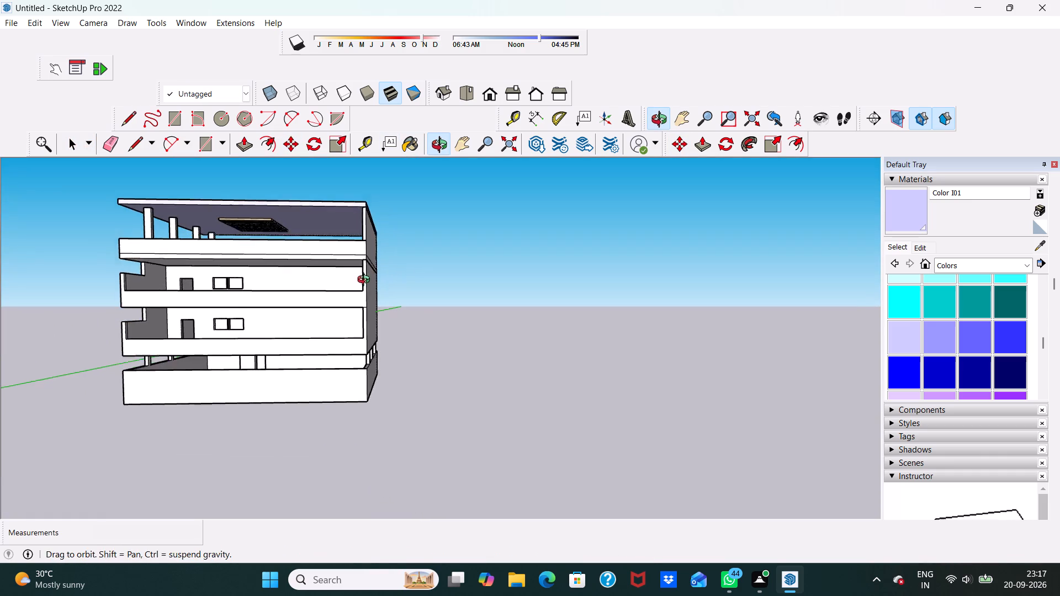
middle_click_drag(366, 281, 430, 309)
scroll(280, 254, "up", 8)
middle_click_drag(198, 222, 113, 206)
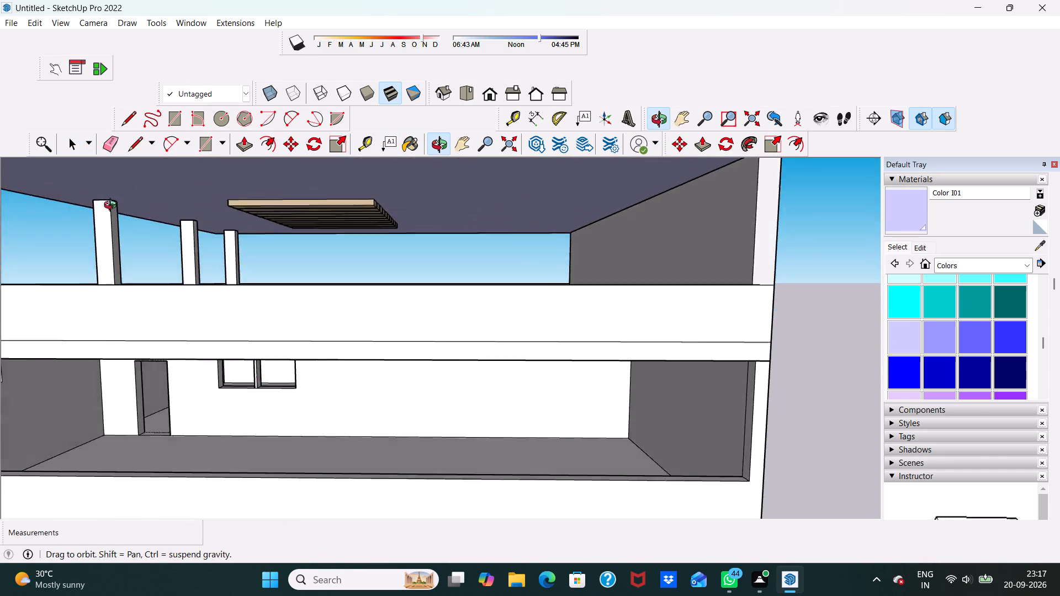
middle_click_drag(113, 206, 147, 221)
scroll(151, 220, "down", 1)
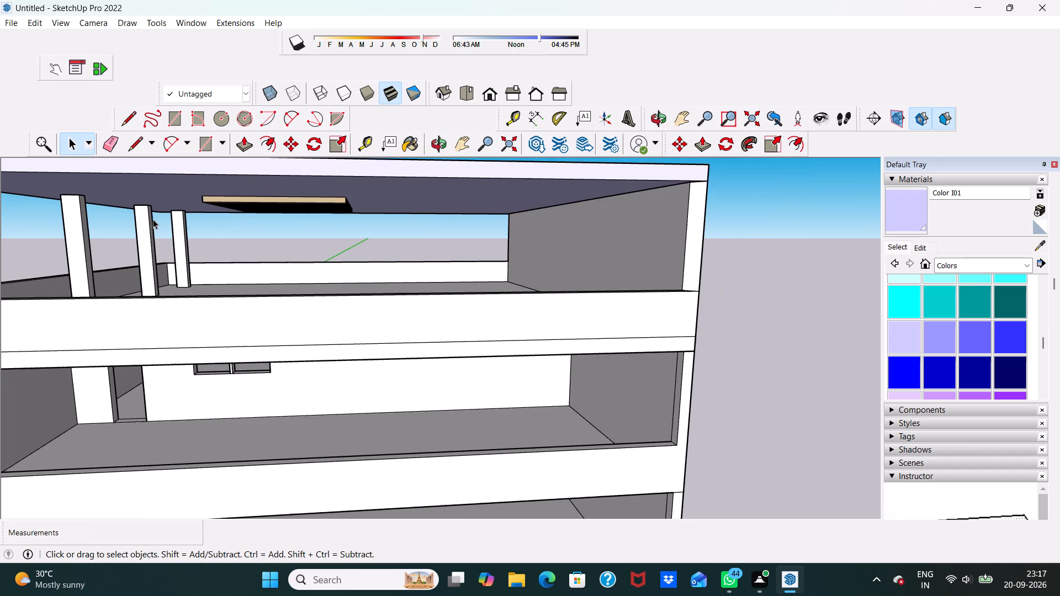
middle_click_drag(153, 219, 132, 217)
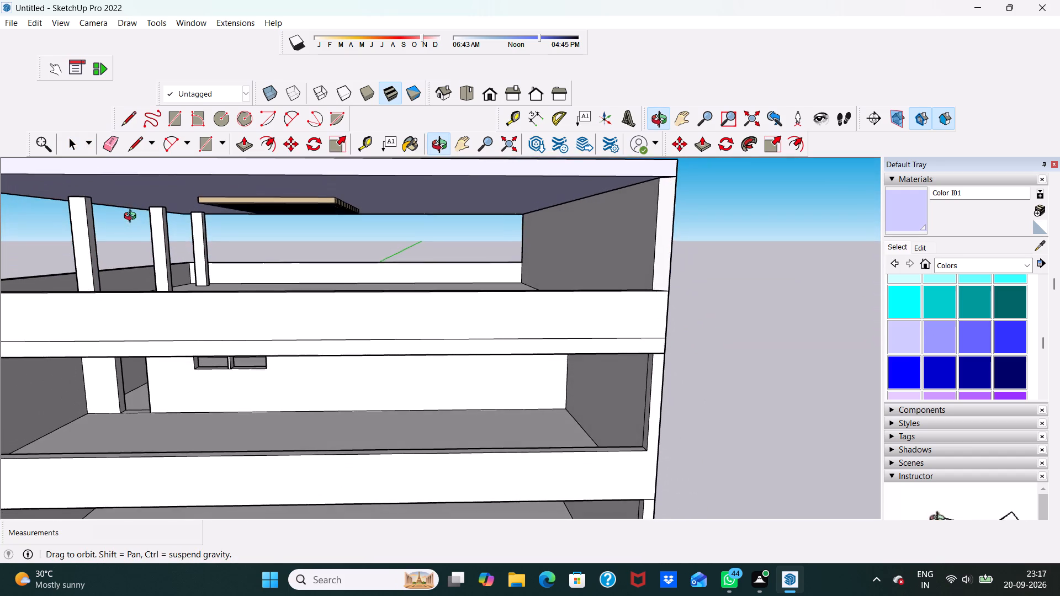
middle_click_drag(132, 217, 132, 216)
scroll(129, 211, "up", 1)
scroll(129, 211, "down", 4)
middle_click_drag(128, 211, 139, 166)
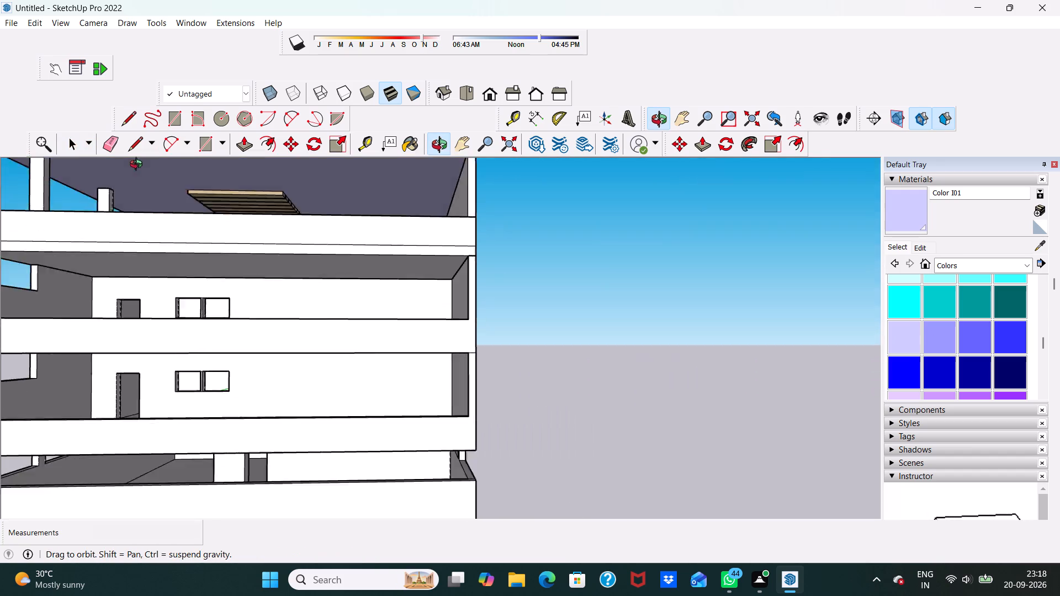
middle_click_drag(139, 166, 183, 227)
double_click(591, 179)
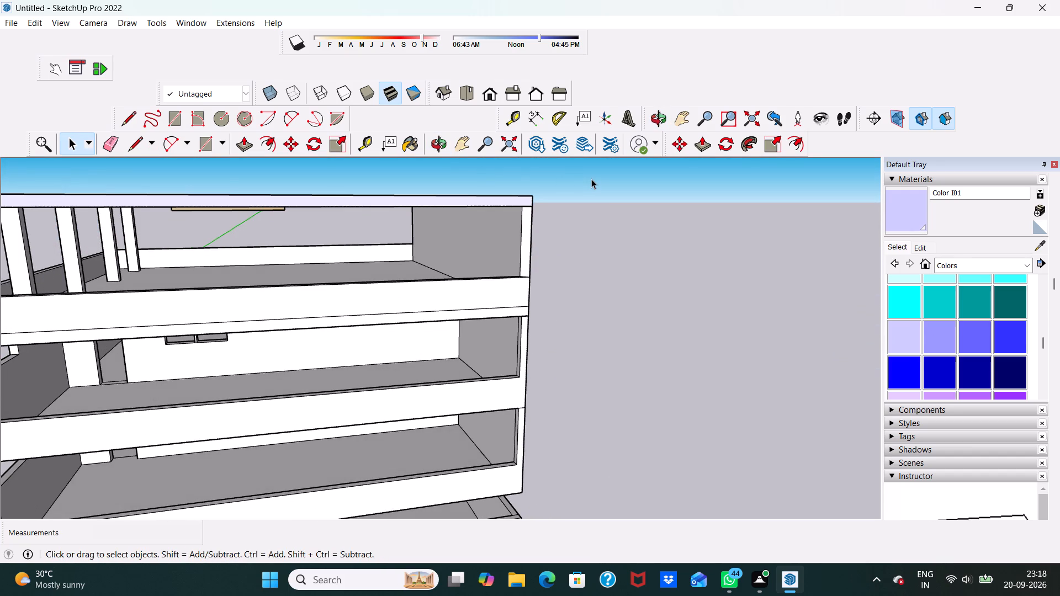
scroll(343, 272, "up", 5)
scroll(295, 283, "down", 4)
middle_click_drag(285, 258, 140, 306)
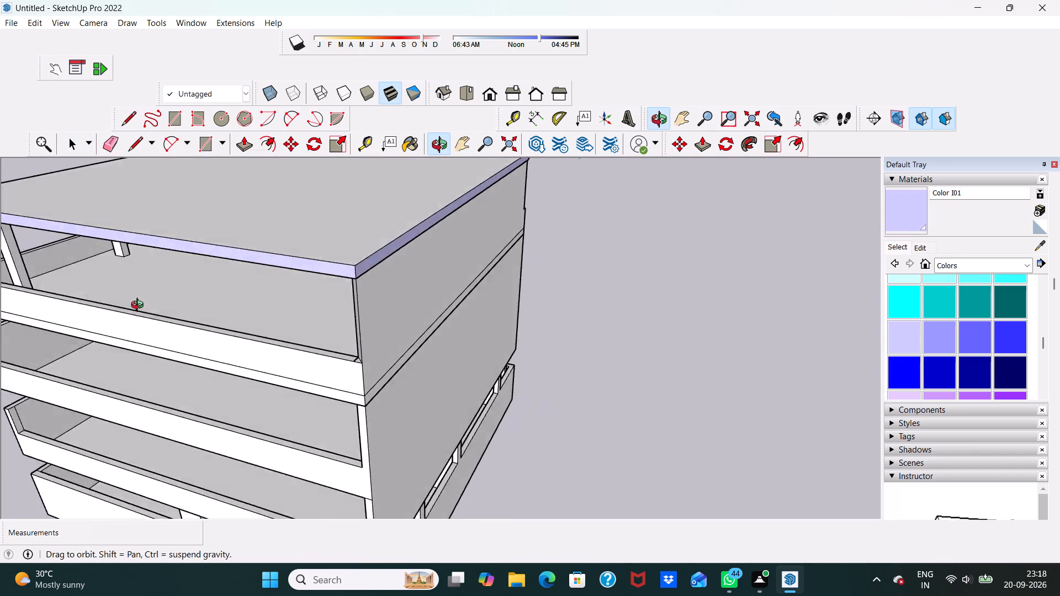
middle_click_drag(140, 306, 171, 256)
scroll(179, 250, "down", 4)
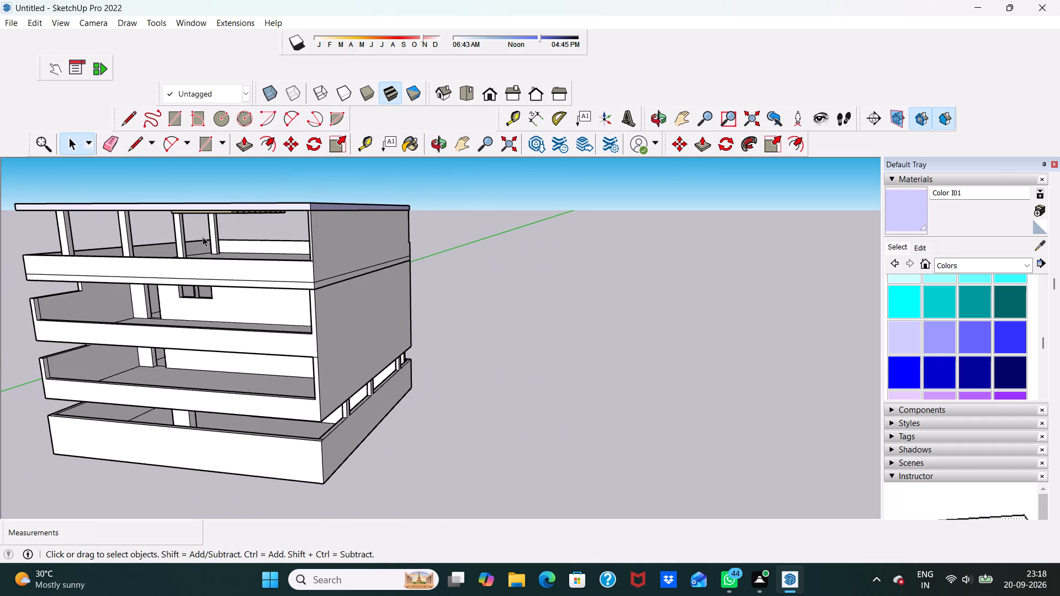
middle_click_drag(203, 237, 256, 256)
left_click(523, 261)
left_click(527, 261)
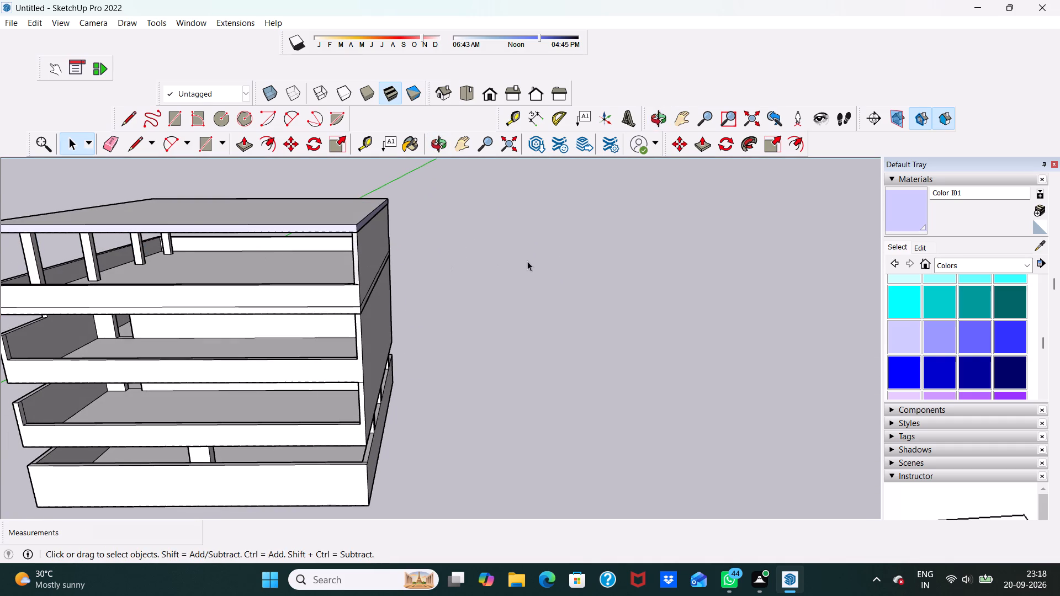
scroll(239, 342, "up", 5)
scroll(240, 279, "down", 5)
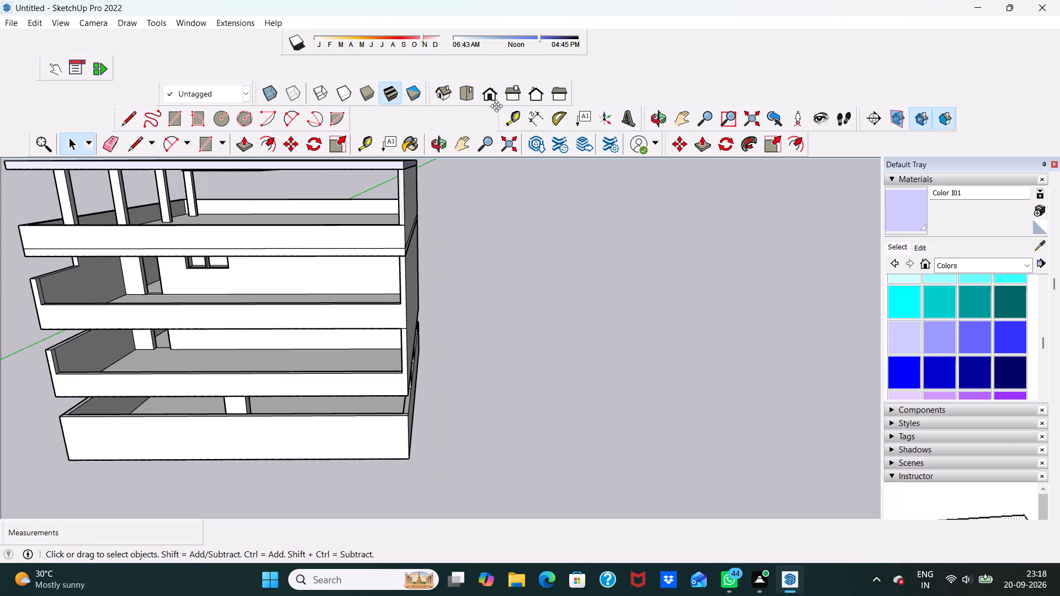
Switch to the standard front view and inspect the slab's underside strips above the top storey.
left_click(488, 84)
scroll(408, 298, "up", 2)
scroll(408, 298, "down", 1)
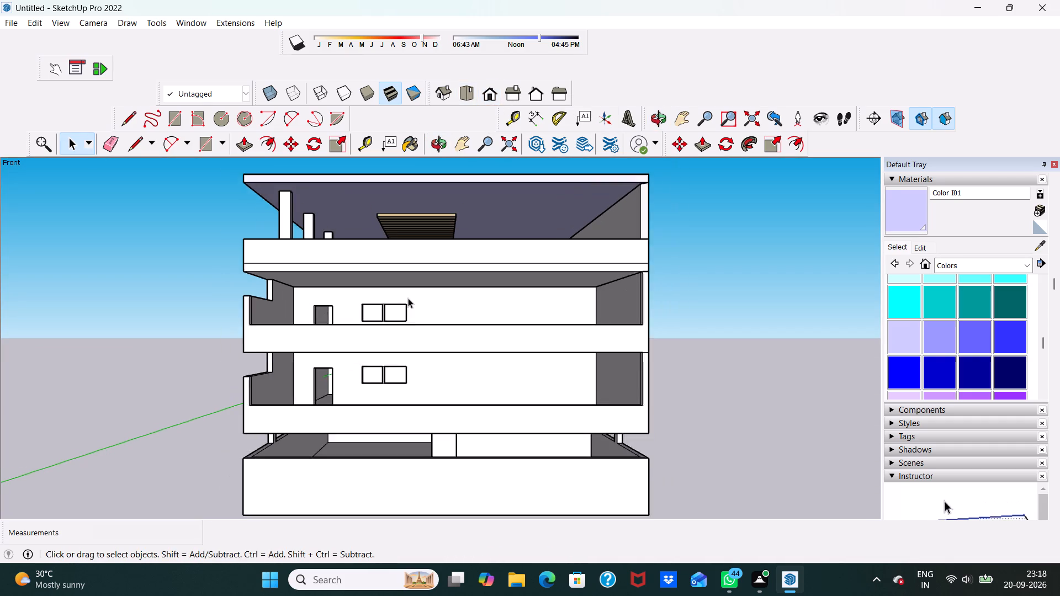
scroll(408, 298, "down", 1)
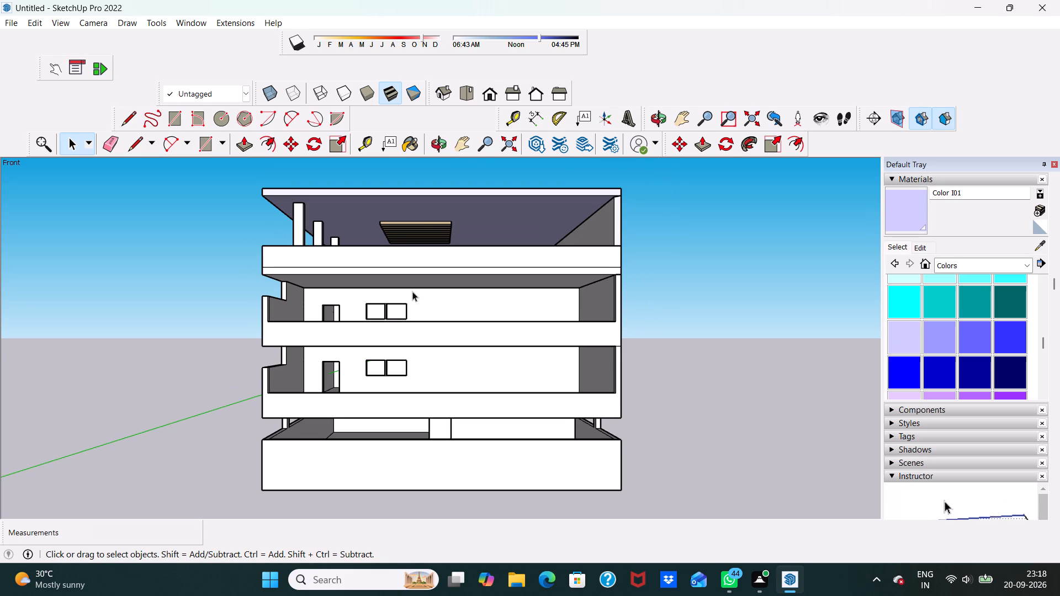
scroll(483, 223, "up", 5)
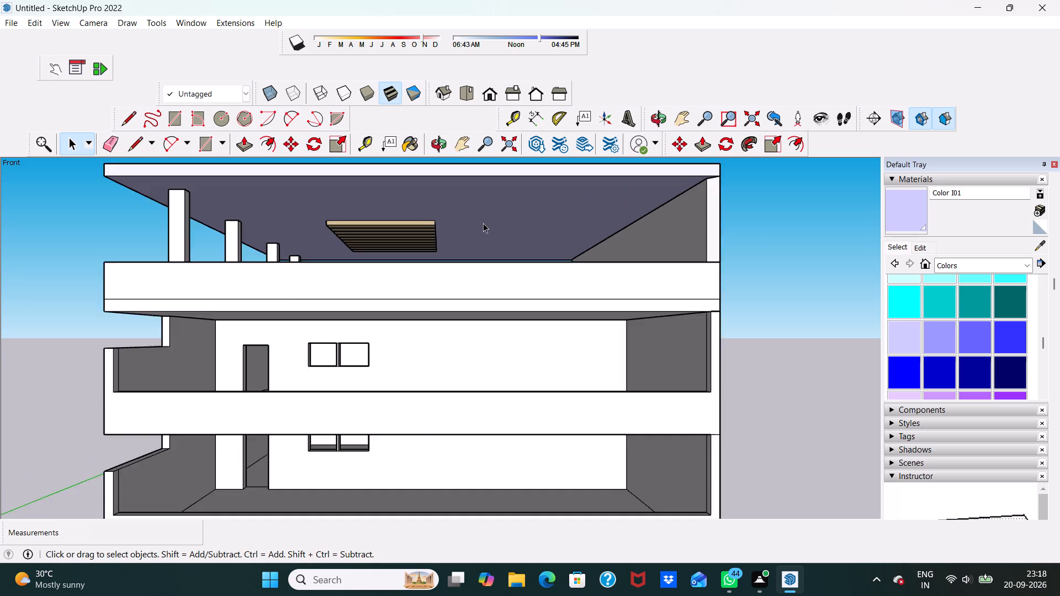
scroll(454, 239, "up", 5)
middle_click_drag(462, 234, 495, 220)
scroll(485, 221, "down", 10)
middle_click_drag(489, 232, 459, 267)
scroll(459, 267, "up", 4)
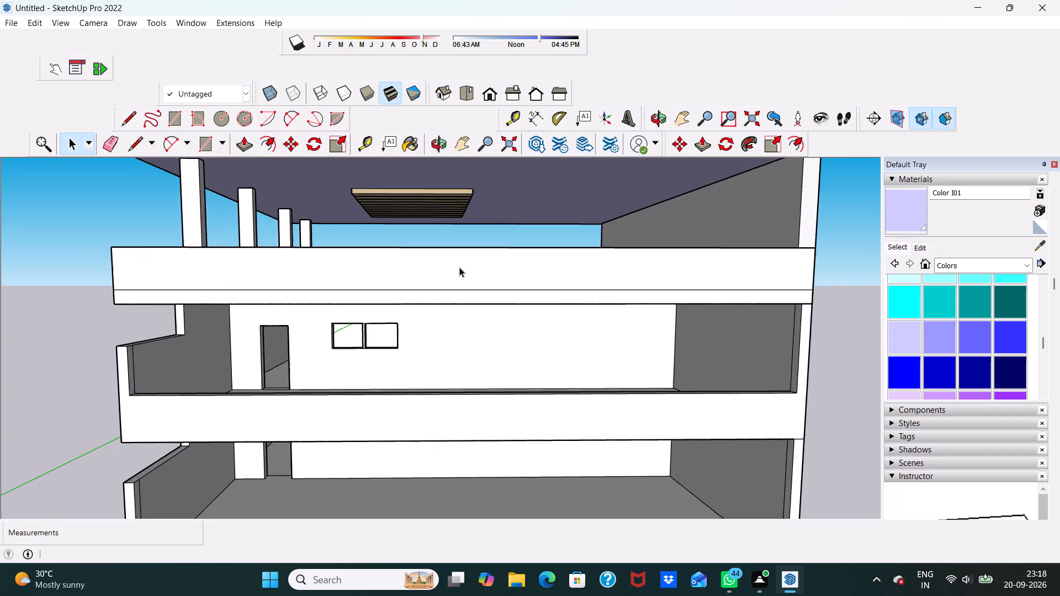
scroll(455, 268, "down", 4)
middle_click_drag(404, 283, 458, 289)
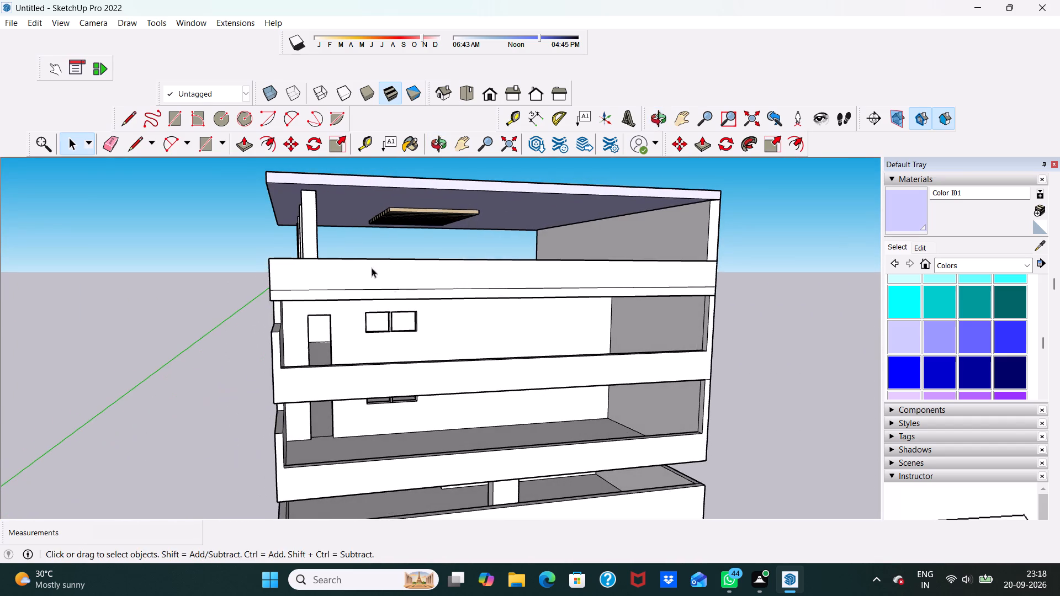
Examine the top-storey columns and parapet corner up close, and look over the complete building from outside.
middle_click_drag(364, 264, 337, 361)
scroll(309, 382, "up", 13)
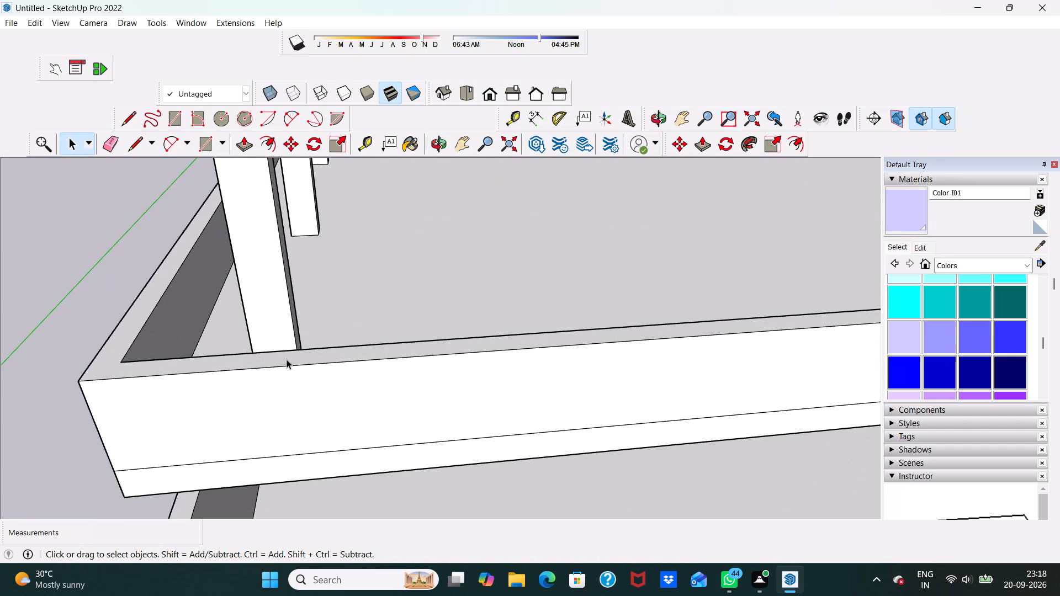
scroll(139, 342, "down", 4)
middle_click_drag(141, 342, 303, 323)
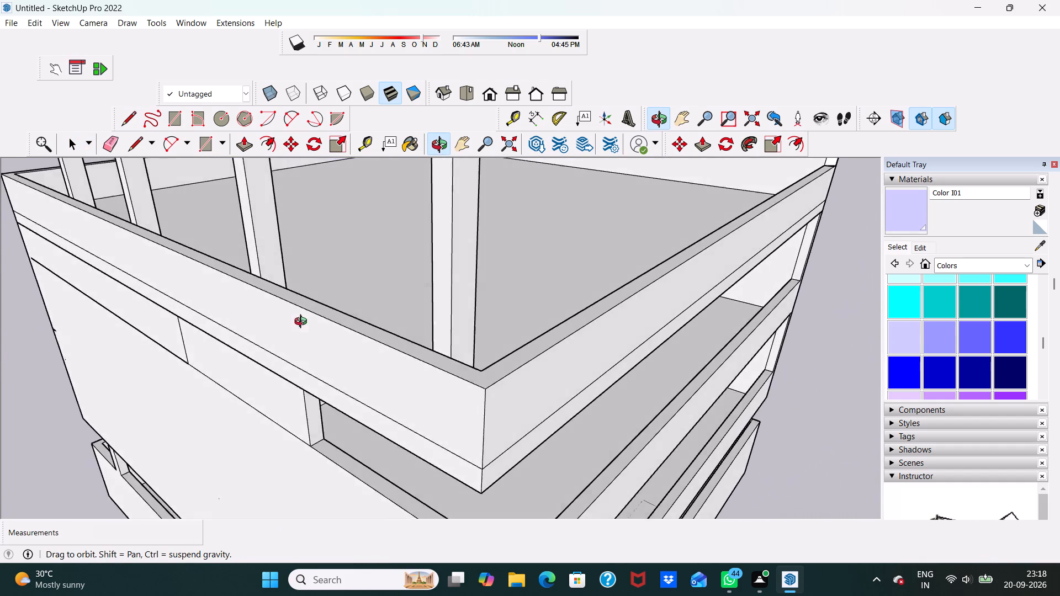
middle_click_drag(303, 323, 241, 323)
scroll(274, 307, "down", 5)
scroll(496, 296, "down", 6)
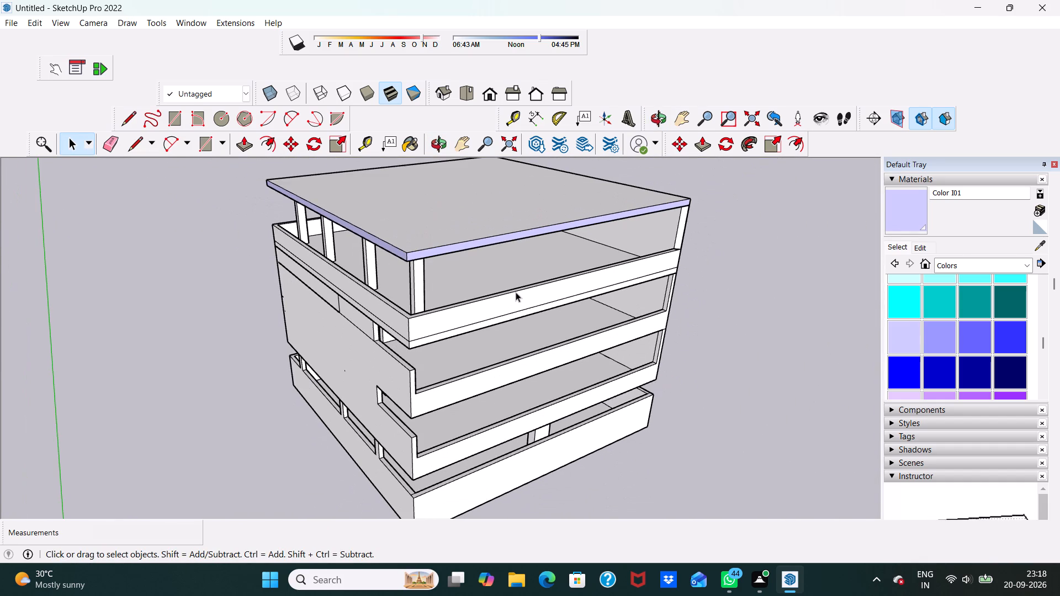
scroll(516, 292, "down", 2)
scroll(427, 304, "down", 3)
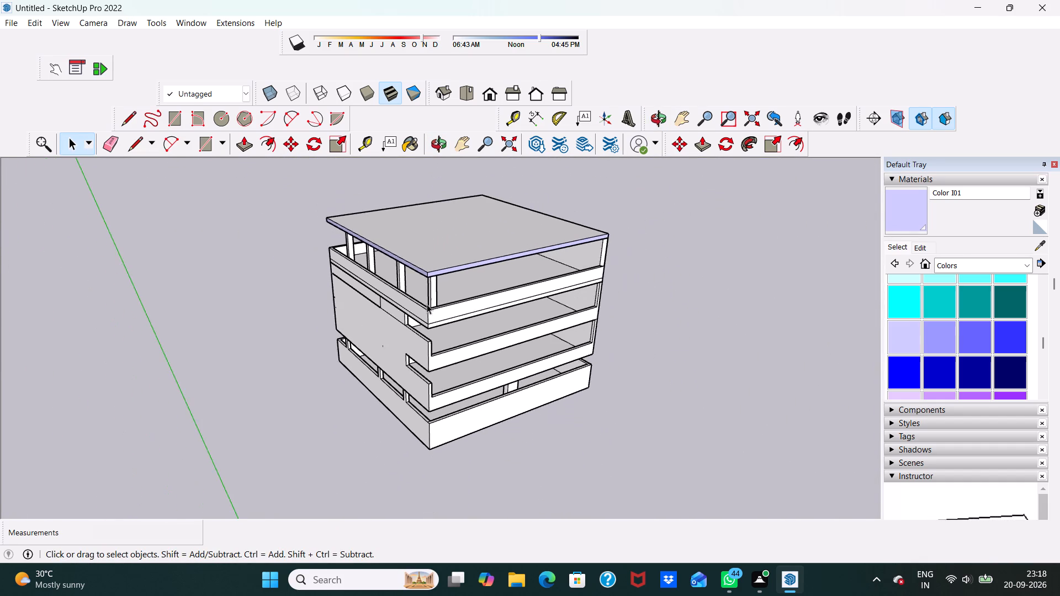
scroll(427, 304, "down", 1)
middle_click_drag(431, 302, 321, 337)
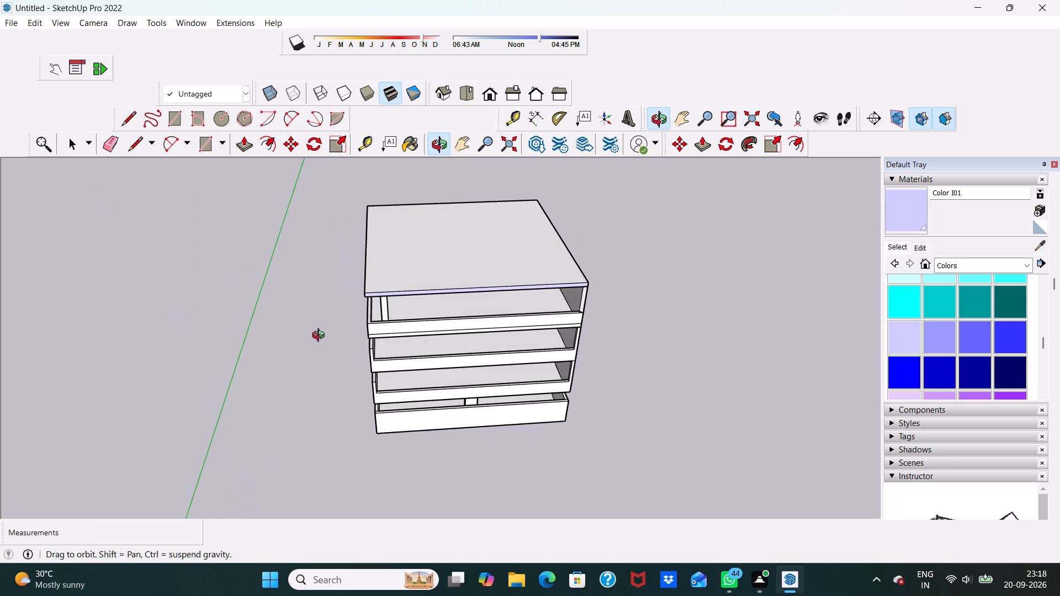
middle_click_drag(321, 337, 326, 311)
scroll(357, 293, "up", 1)
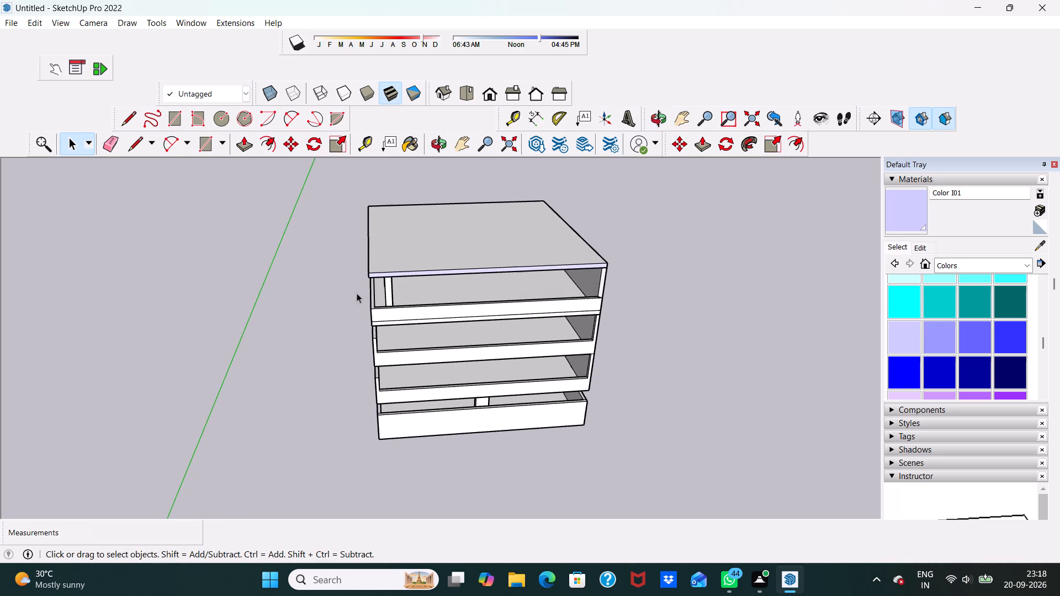
middle_click_drag(357, 300, 368, 282)
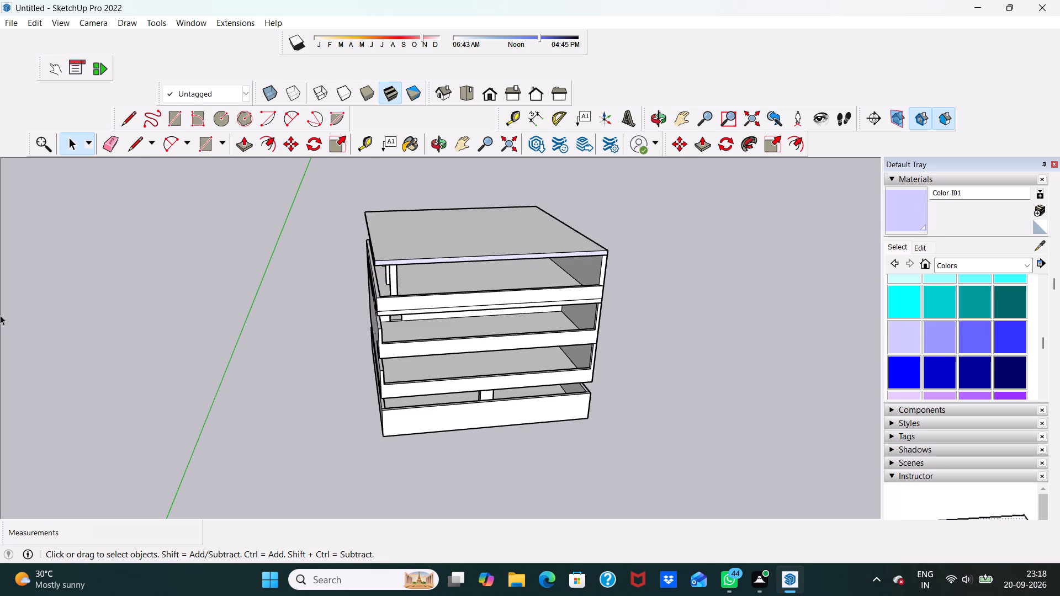
scroll(112, 228, "up", 2)
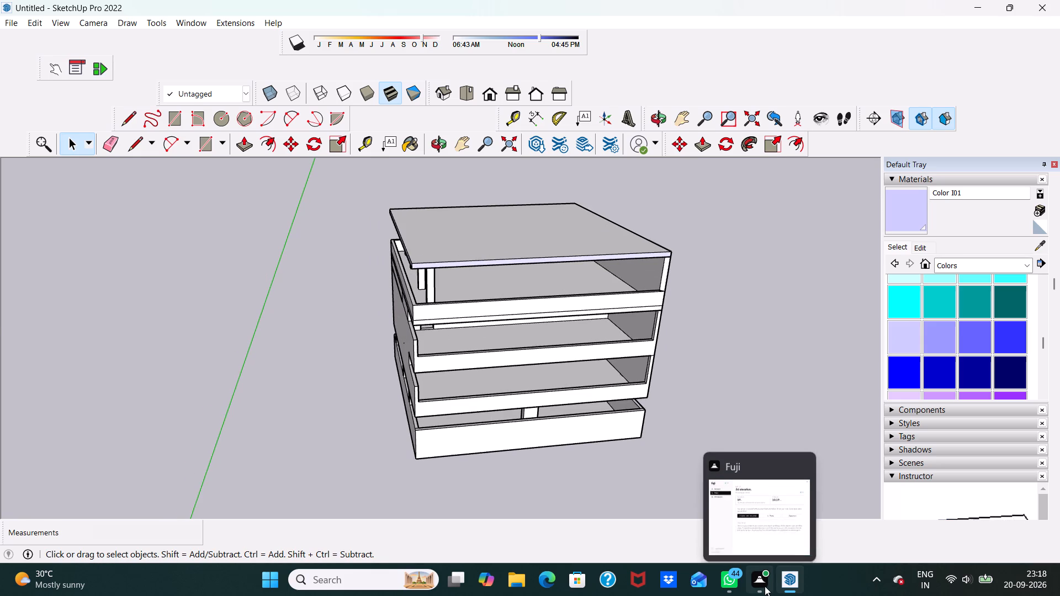
Switch to the Fuji app.
left_click(763, 581)
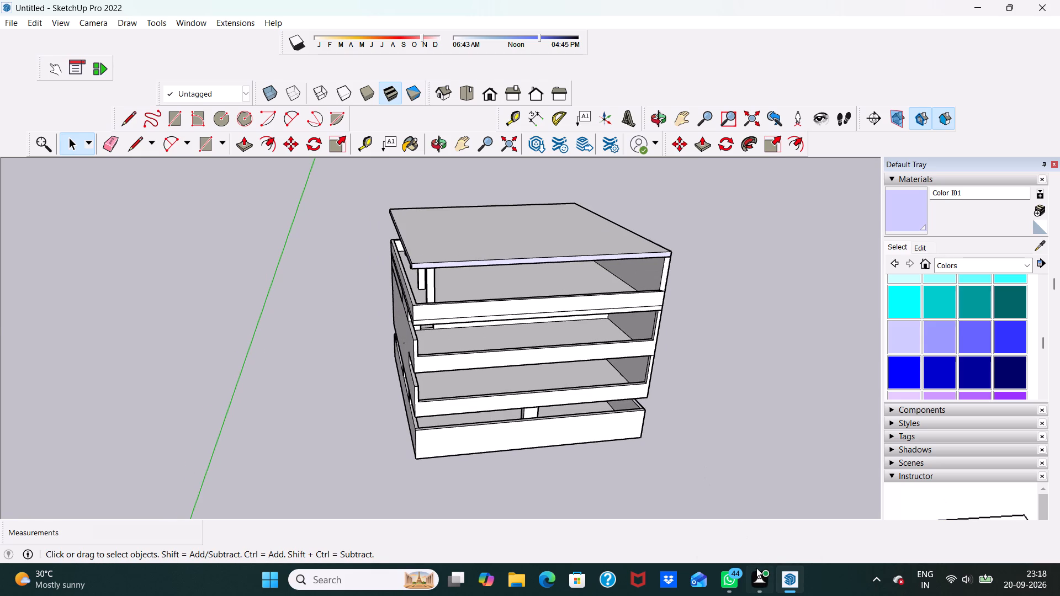
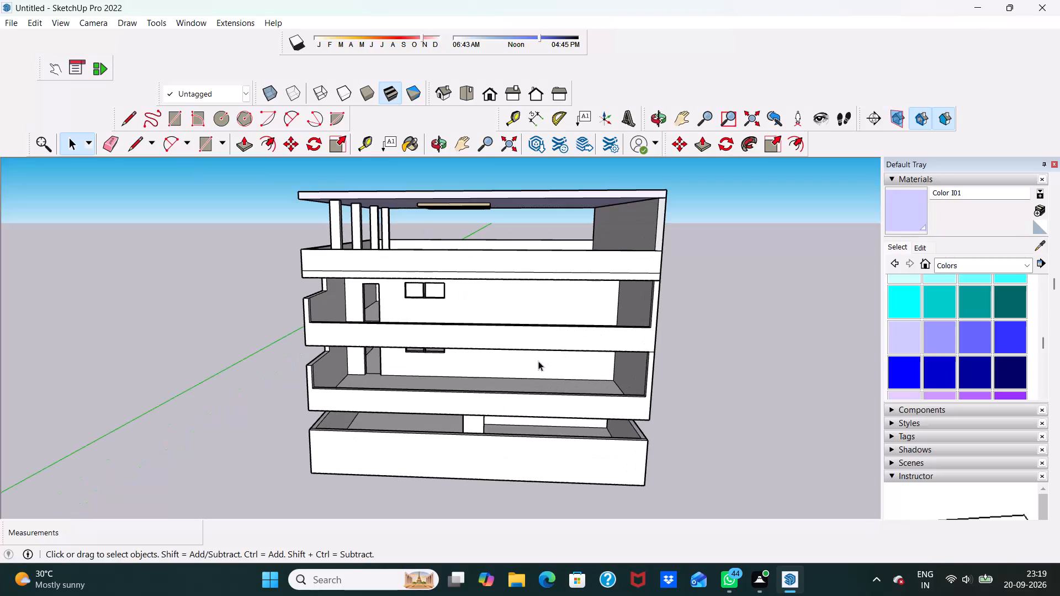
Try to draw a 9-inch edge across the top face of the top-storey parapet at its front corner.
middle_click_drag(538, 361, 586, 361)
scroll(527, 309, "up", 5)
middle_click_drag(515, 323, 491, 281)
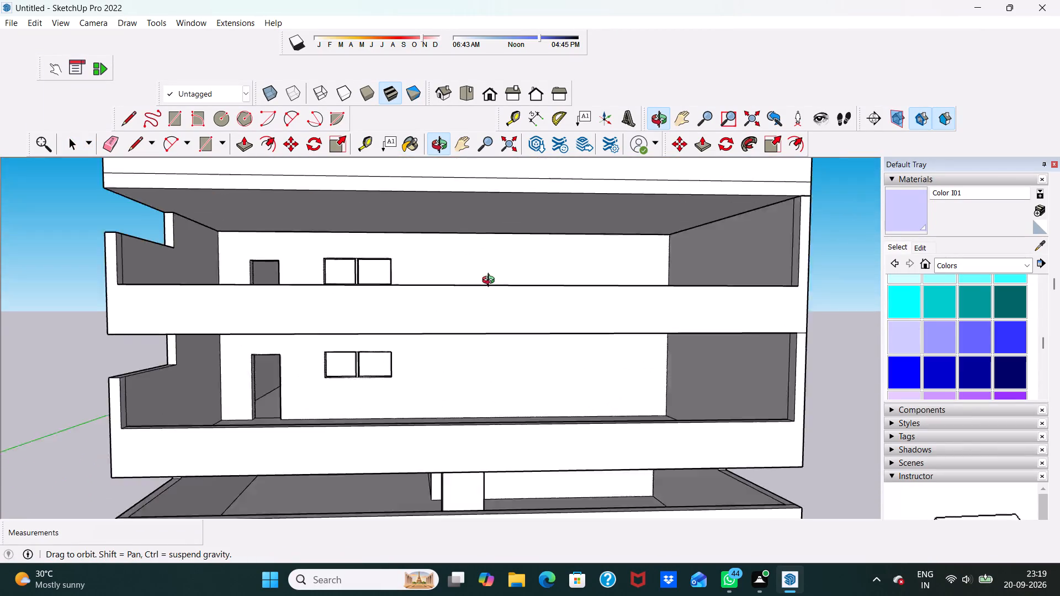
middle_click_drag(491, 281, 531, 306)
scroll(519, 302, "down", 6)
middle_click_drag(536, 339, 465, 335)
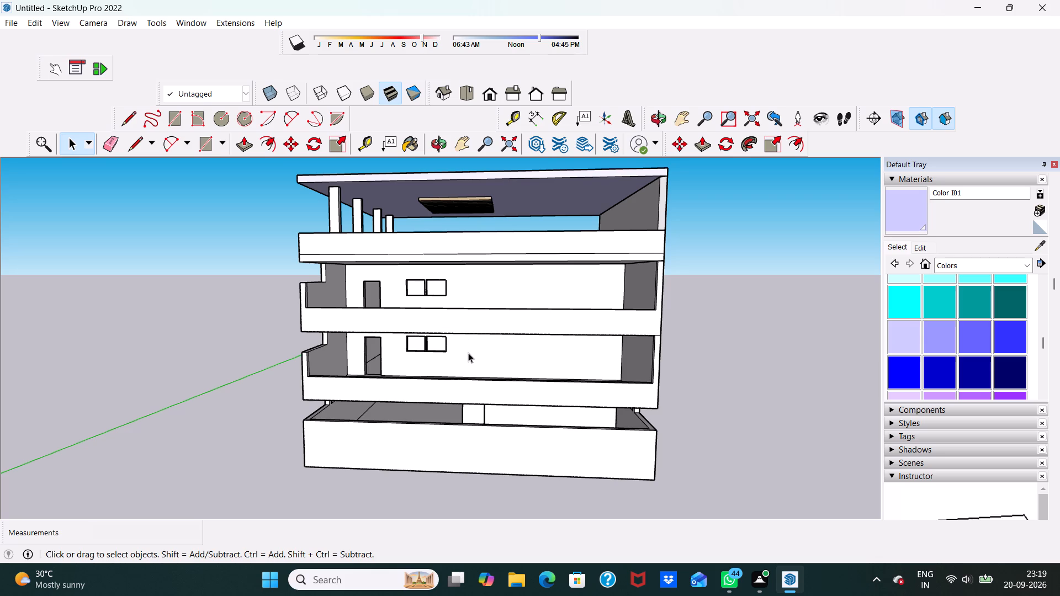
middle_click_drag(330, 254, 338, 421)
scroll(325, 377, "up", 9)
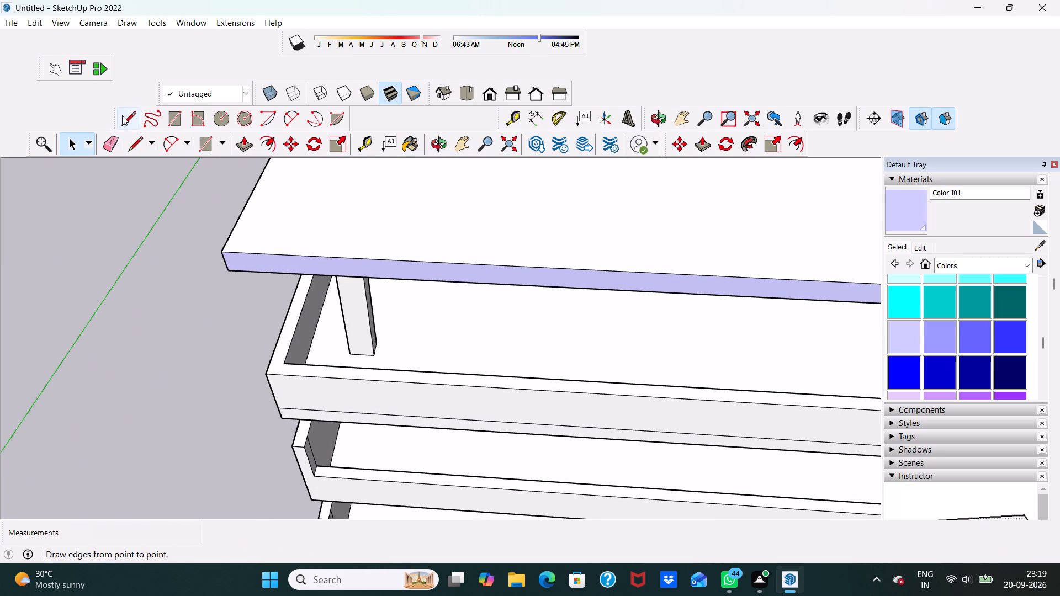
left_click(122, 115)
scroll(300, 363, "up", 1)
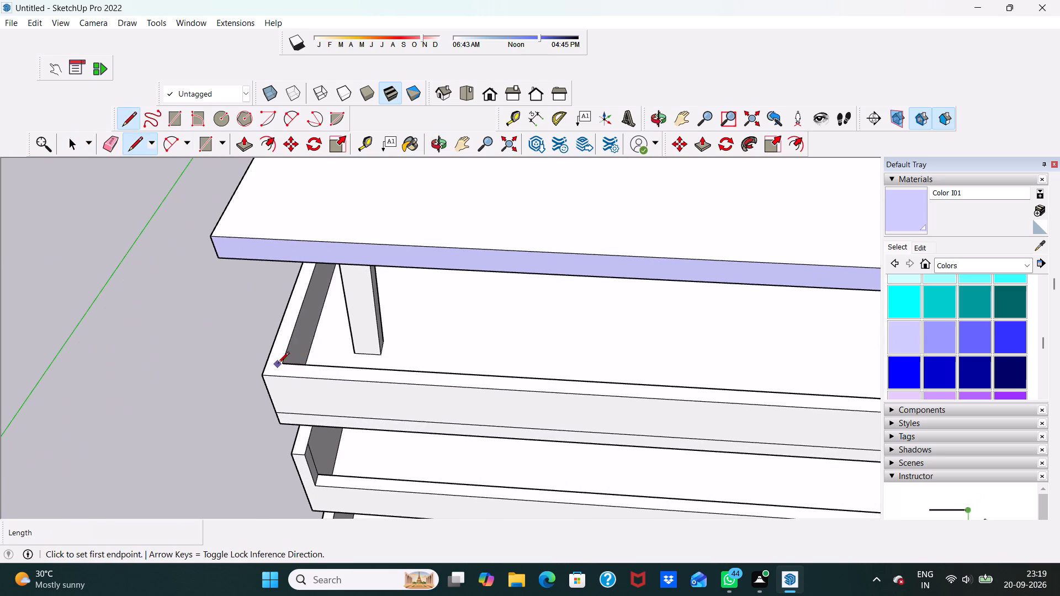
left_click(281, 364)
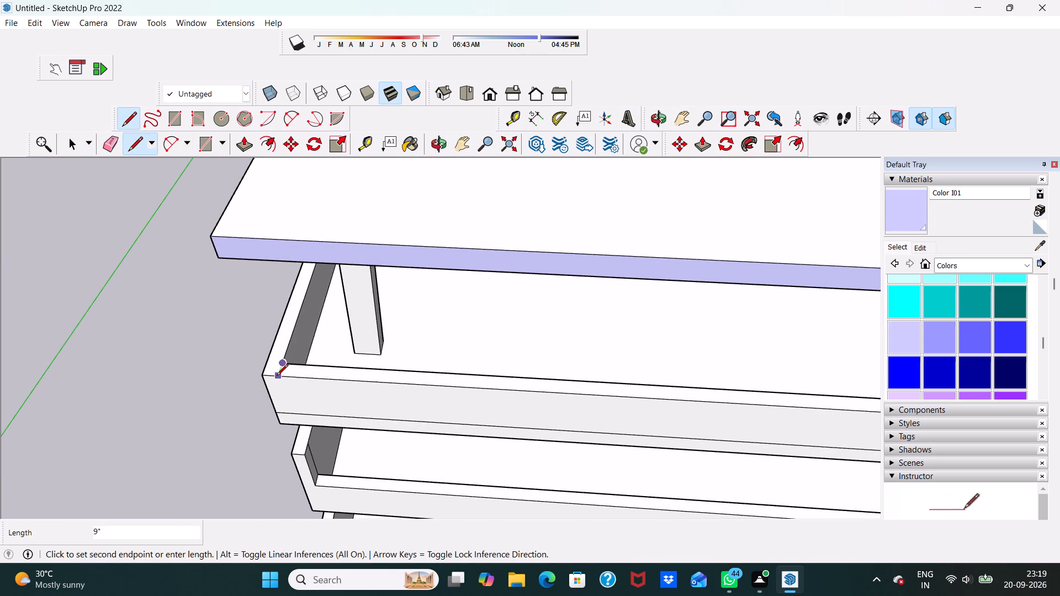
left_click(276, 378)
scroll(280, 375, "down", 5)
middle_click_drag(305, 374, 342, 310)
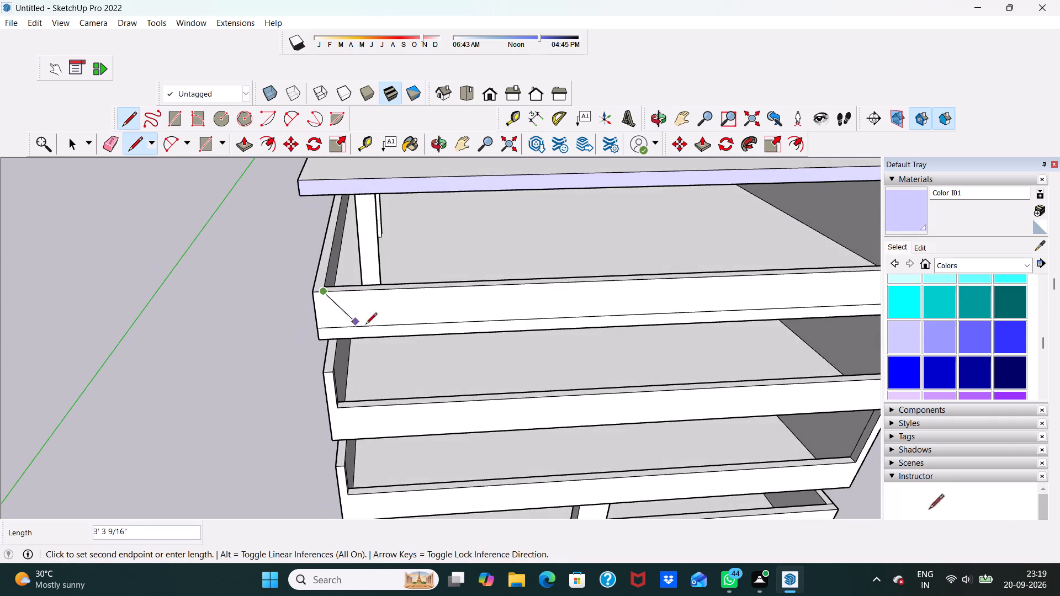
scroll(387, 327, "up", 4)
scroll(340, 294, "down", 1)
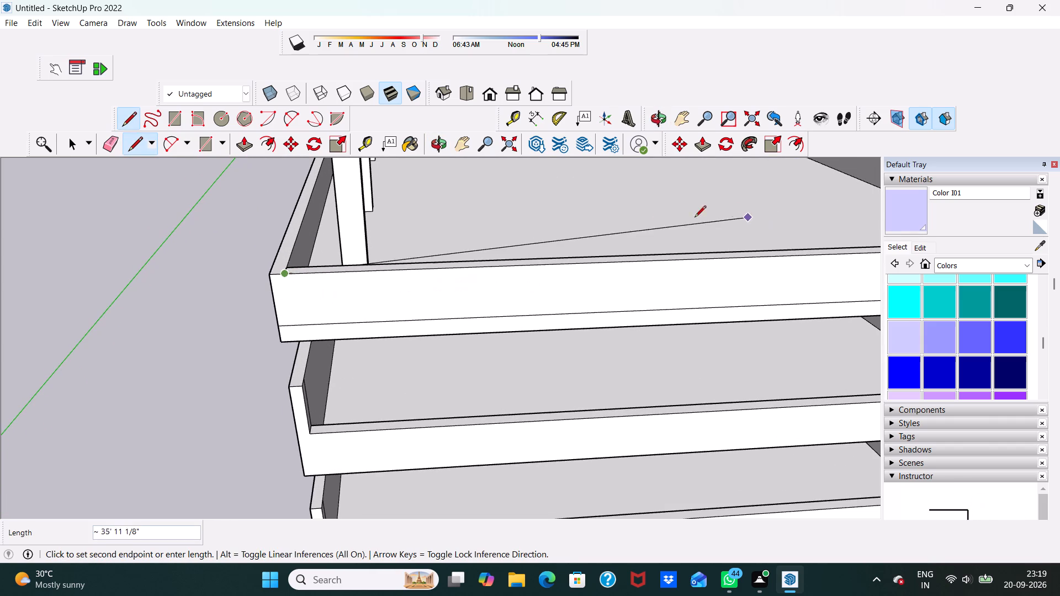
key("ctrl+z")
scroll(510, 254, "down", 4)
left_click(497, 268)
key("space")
Open the top-storey group and raise the parapet's top face by 3' with Push/Pull.
middle_click_drag(492, 265, 447, 297)
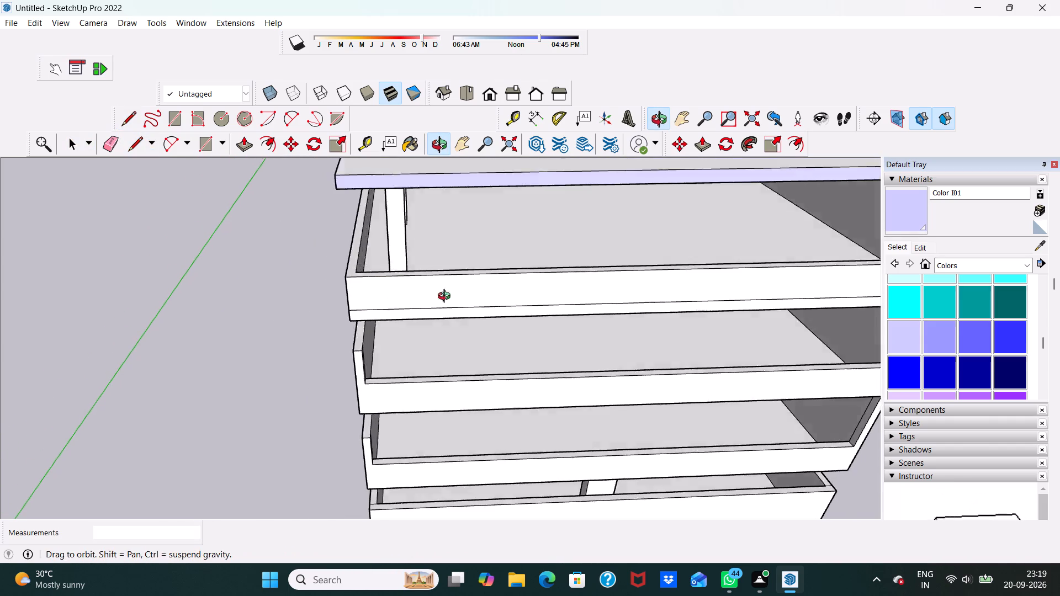
middle_click_drag(447, 297, 415, 310)
scroll(401, 304, "down", 5)
middle_click_drag(402, 318, 412, 293)
scroll(412, 293, "up", 8)
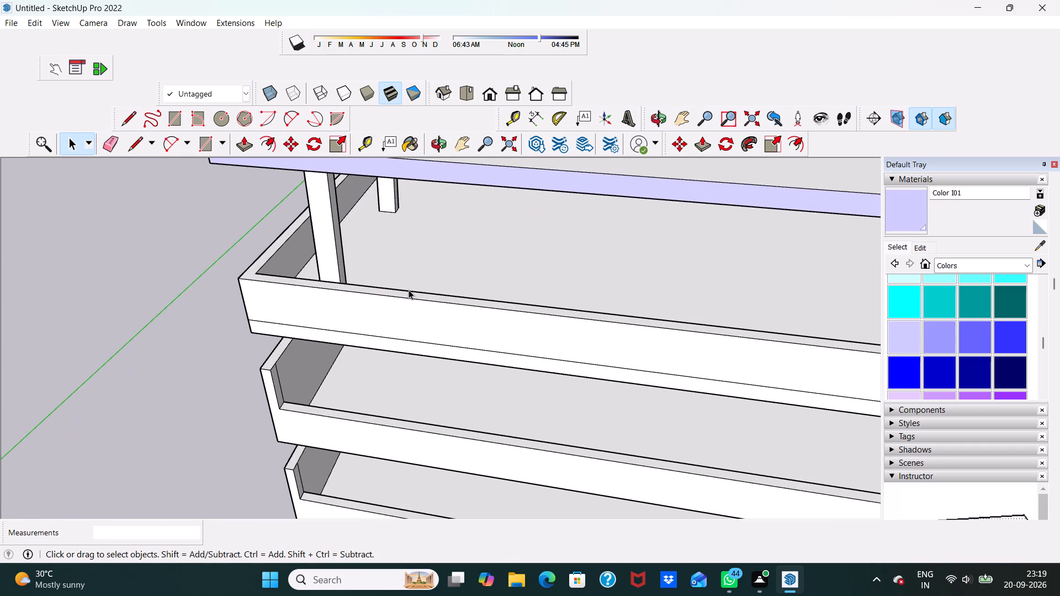
left_click(399, 290)
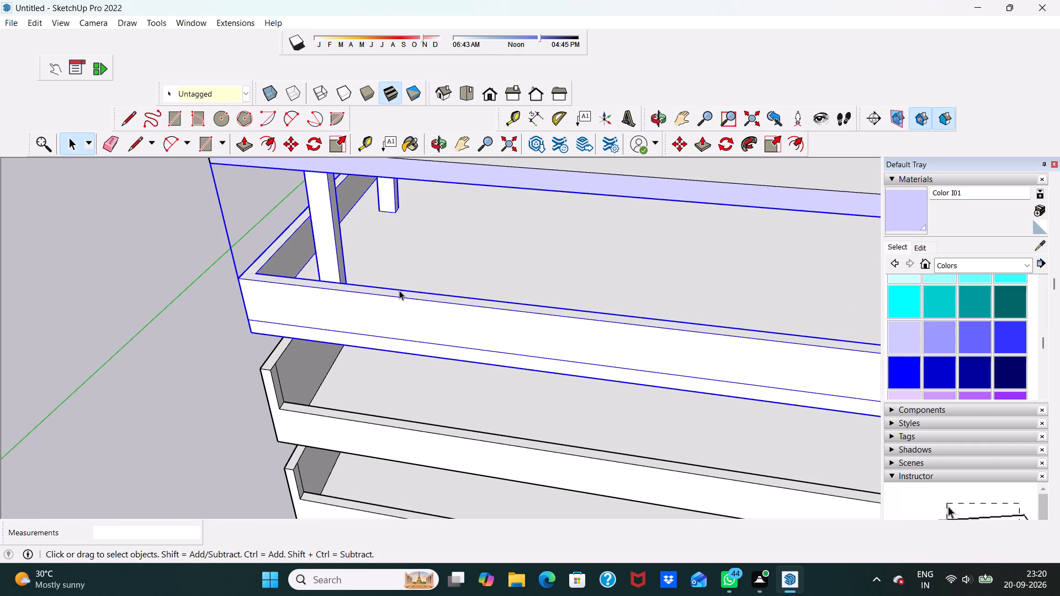
left_click(399, 290)
double_click(399, 290)
left_click(396, 294)
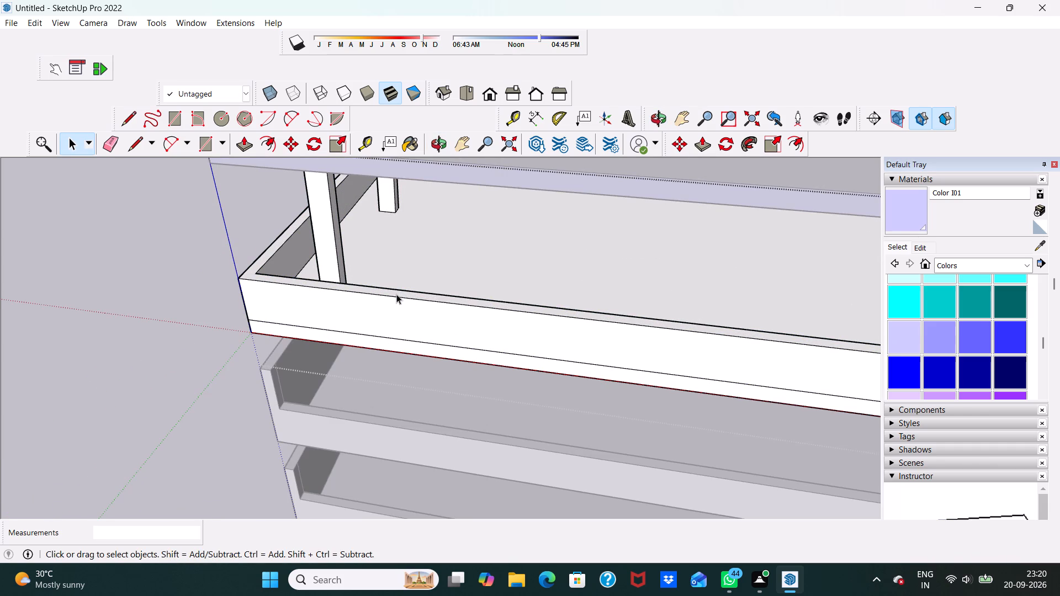
middle_click_drag(376, 283, 545, 243)
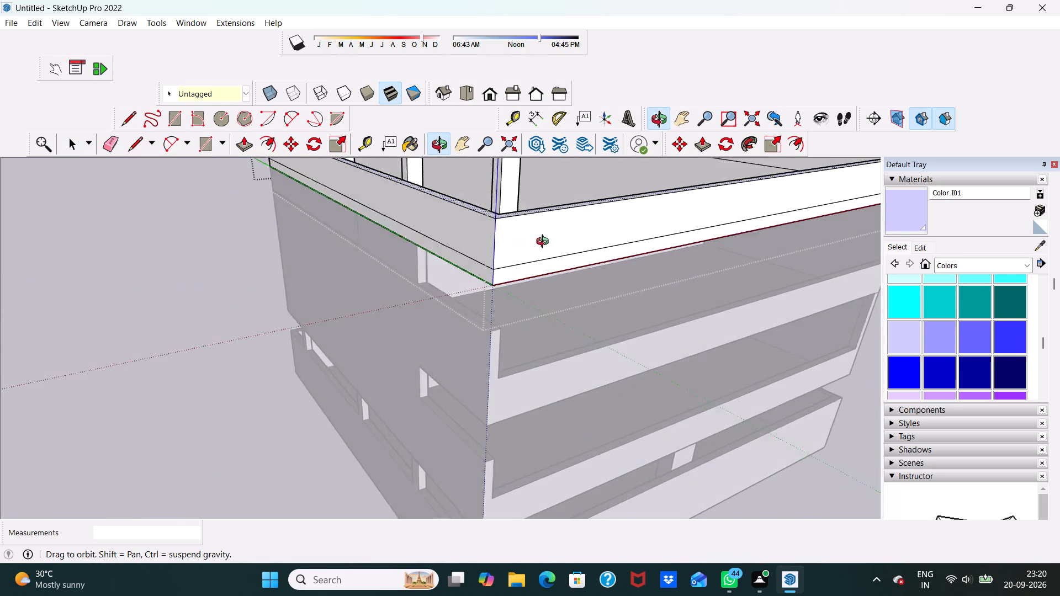
middle_click_drag(545, 243, 412, 269)
middle_click_drag(397, 266, 439, 249)
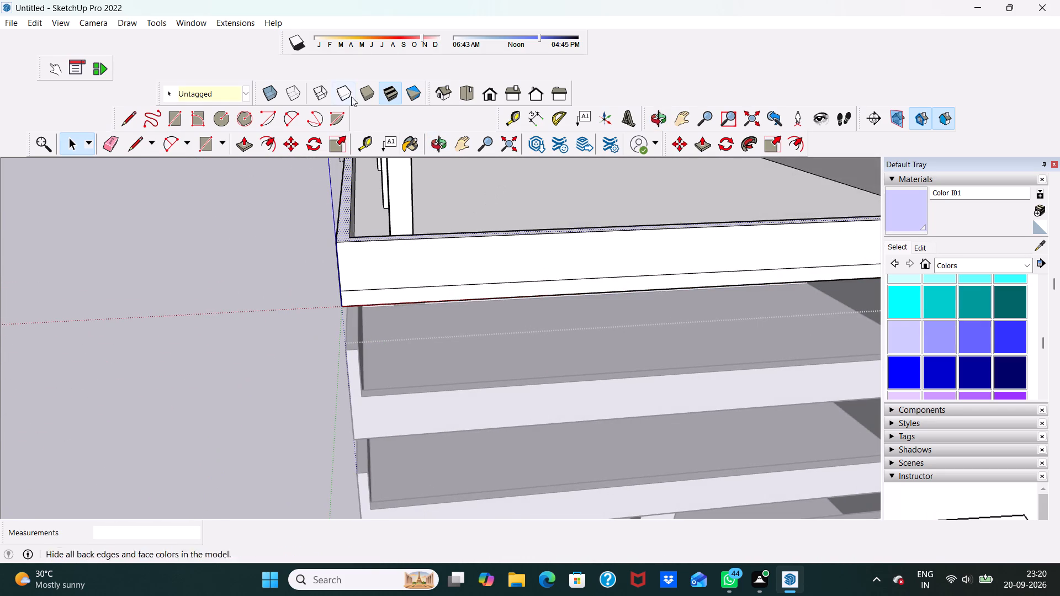
left_click(242, 143)
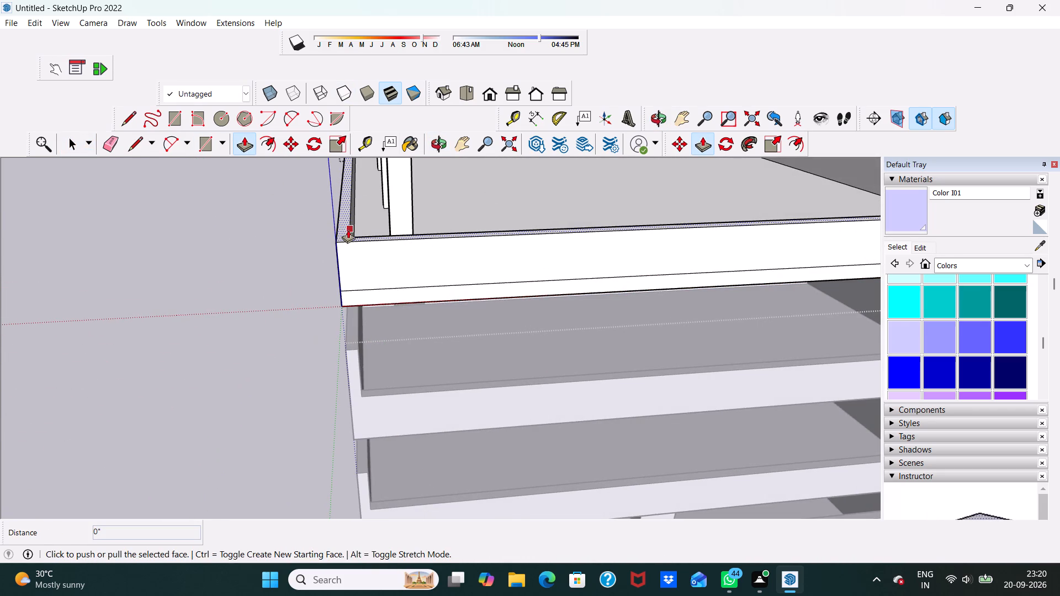
left_click(349, 230)
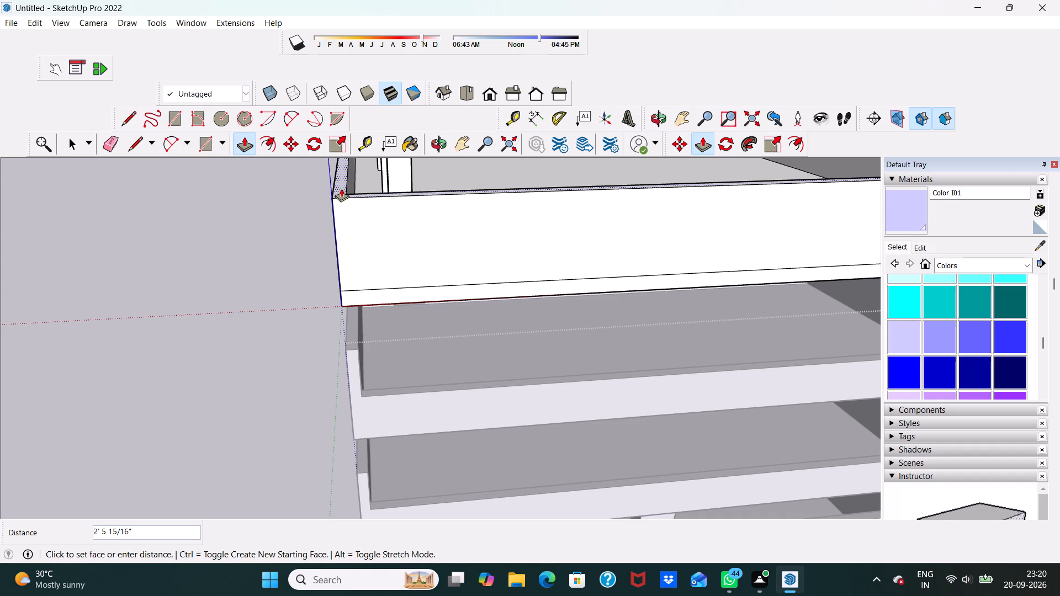
type("3'")
key("Return")
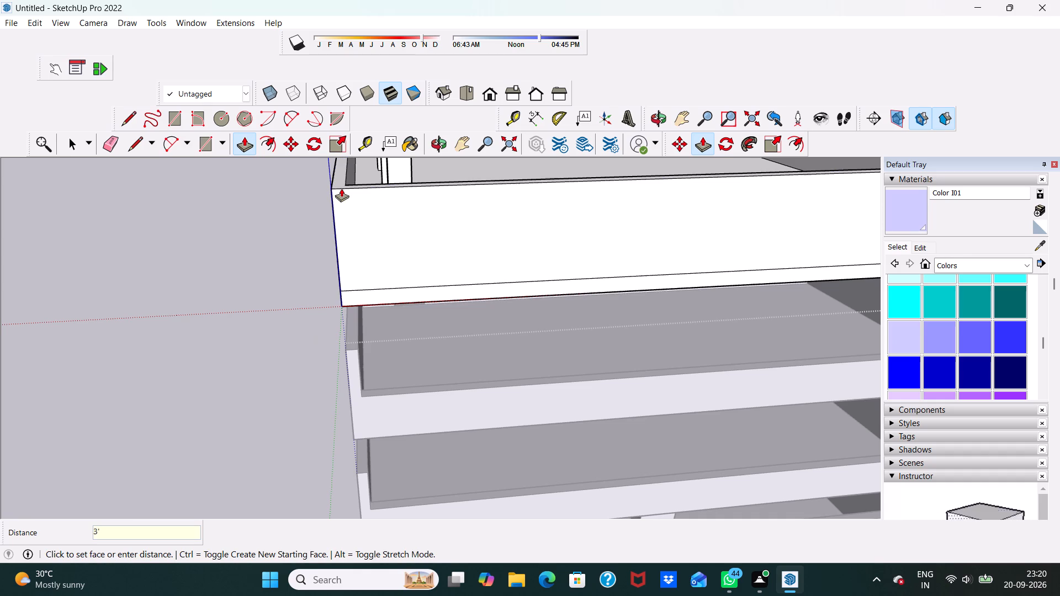
scroll(359, 268, "down", 6)
middle_click_drag(584, 252, 522, 162)
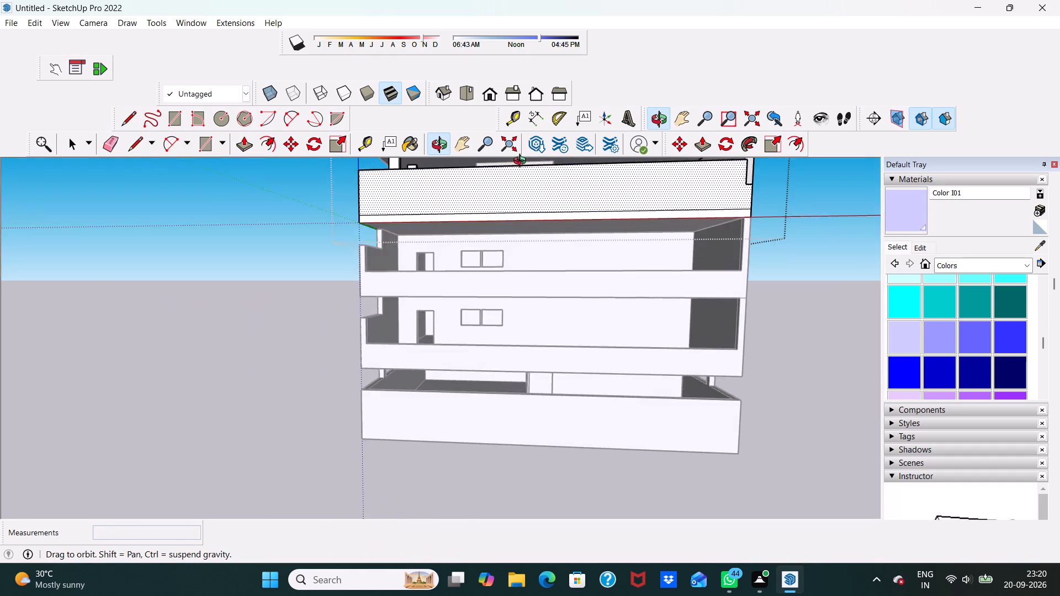
middle_click_drag(522, 162, 554, 214)
key("space")
left_click(804, 225)
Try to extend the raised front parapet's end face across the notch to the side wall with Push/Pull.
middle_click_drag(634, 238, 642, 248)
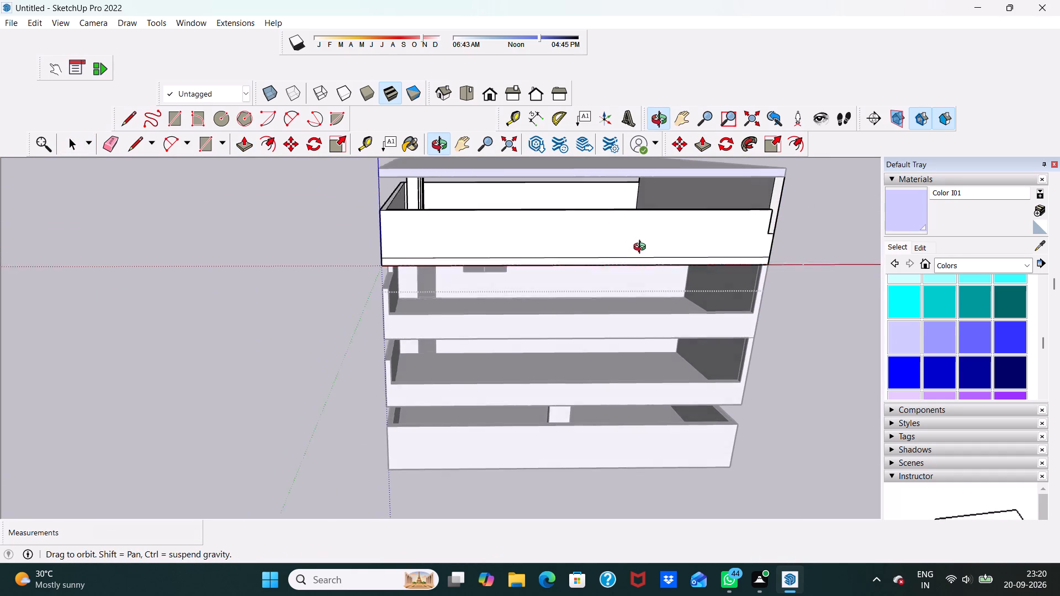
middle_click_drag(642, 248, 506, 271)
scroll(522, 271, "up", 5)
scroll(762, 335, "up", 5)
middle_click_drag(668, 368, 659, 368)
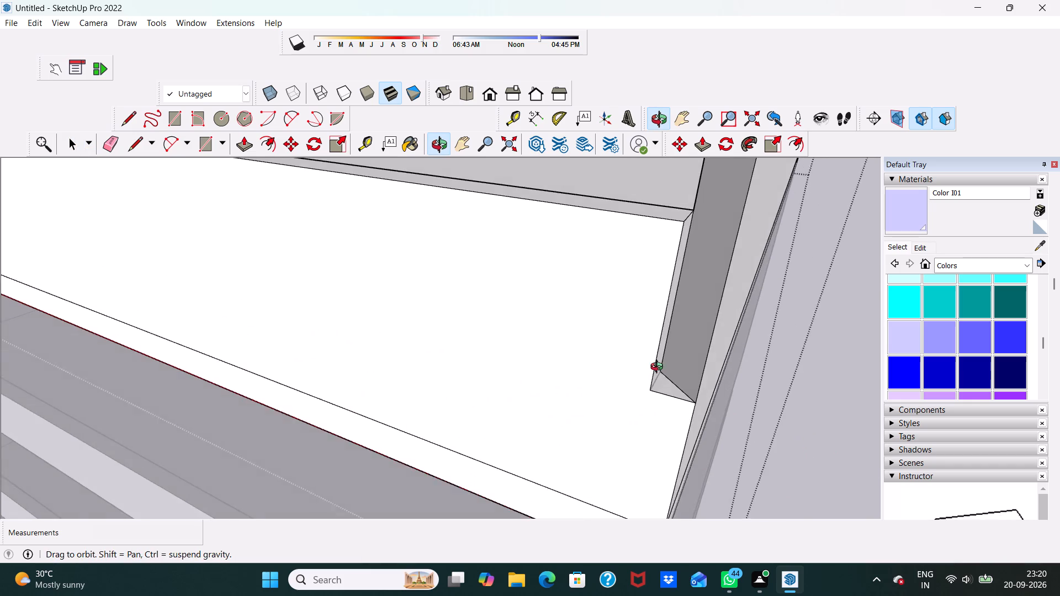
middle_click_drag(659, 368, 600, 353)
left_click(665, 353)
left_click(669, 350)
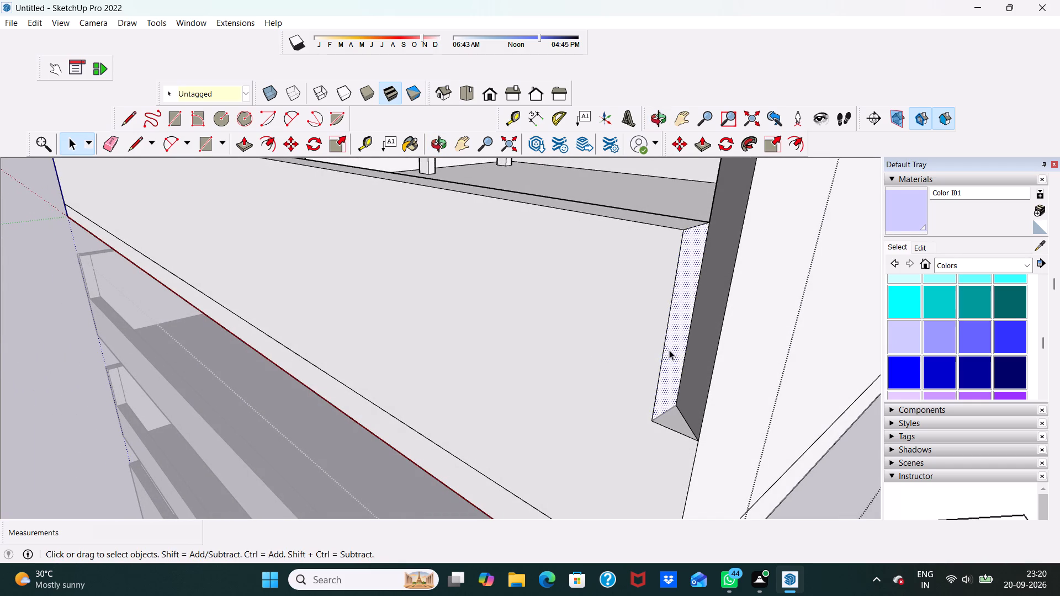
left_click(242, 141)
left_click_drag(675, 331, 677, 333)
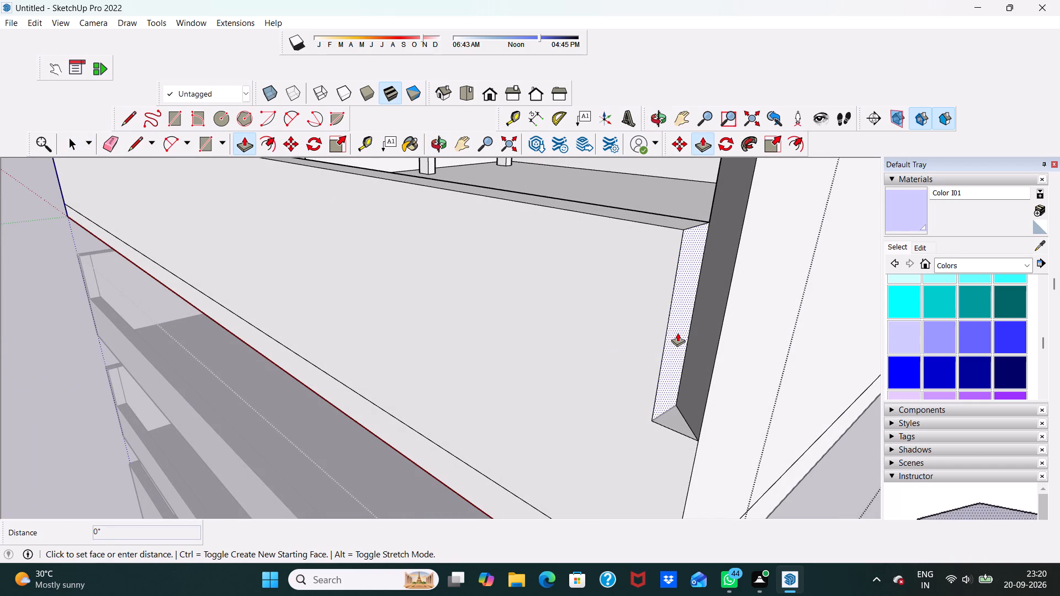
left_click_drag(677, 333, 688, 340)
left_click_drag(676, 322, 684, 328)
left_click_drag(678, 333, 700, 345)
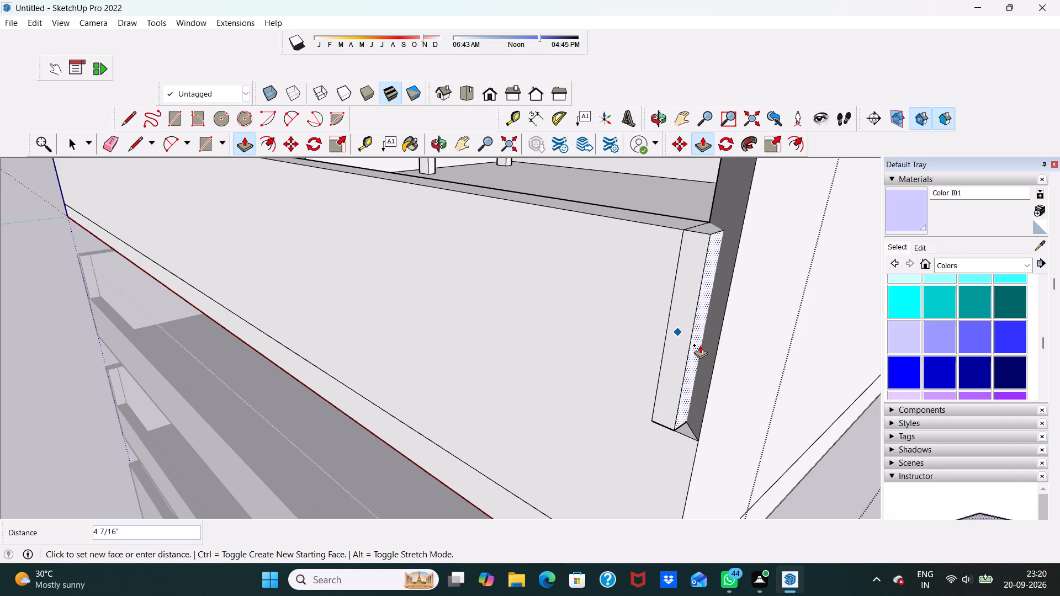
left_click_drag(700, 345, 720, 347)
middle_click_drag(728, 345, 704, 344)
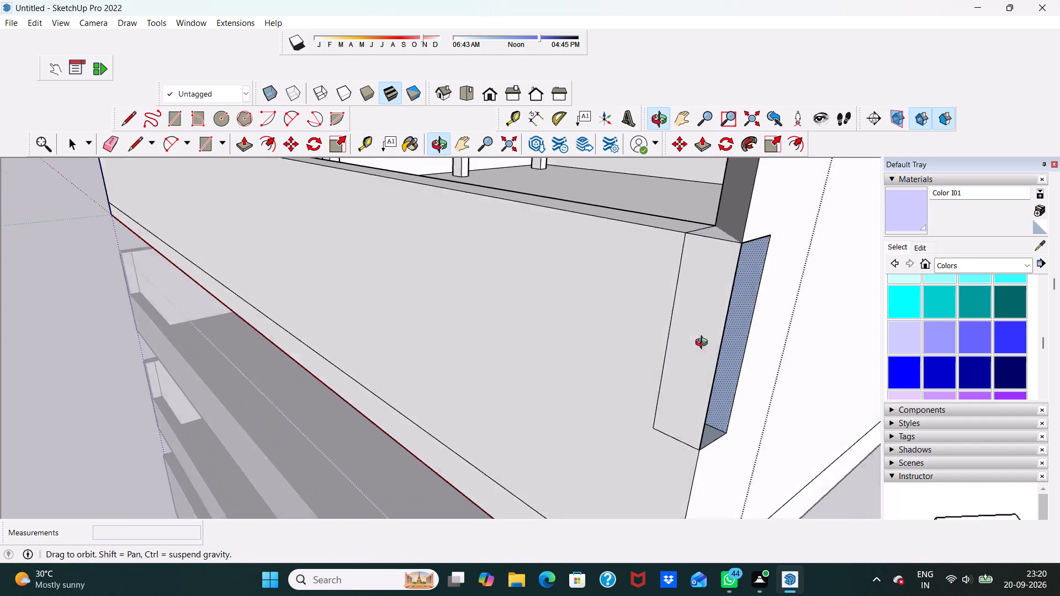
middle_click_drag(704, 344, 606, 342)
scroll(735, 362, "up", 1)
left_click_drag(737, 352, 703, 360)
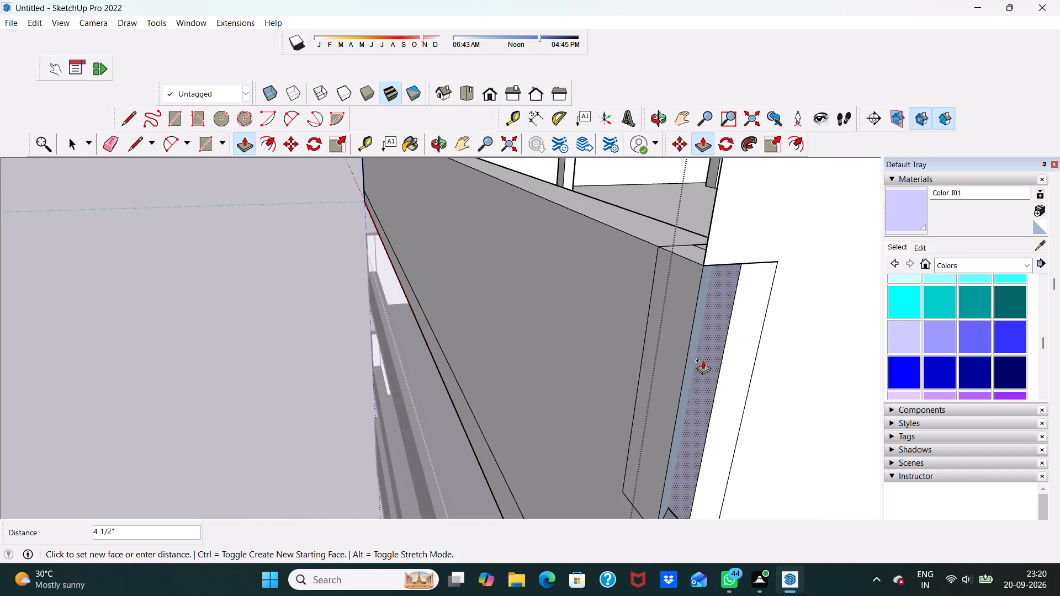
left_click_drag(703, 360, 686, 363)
Pull the front parapet's end face toward the side wall to fill most of the notch.
middle_click_drag(655, 360, 688, 350)
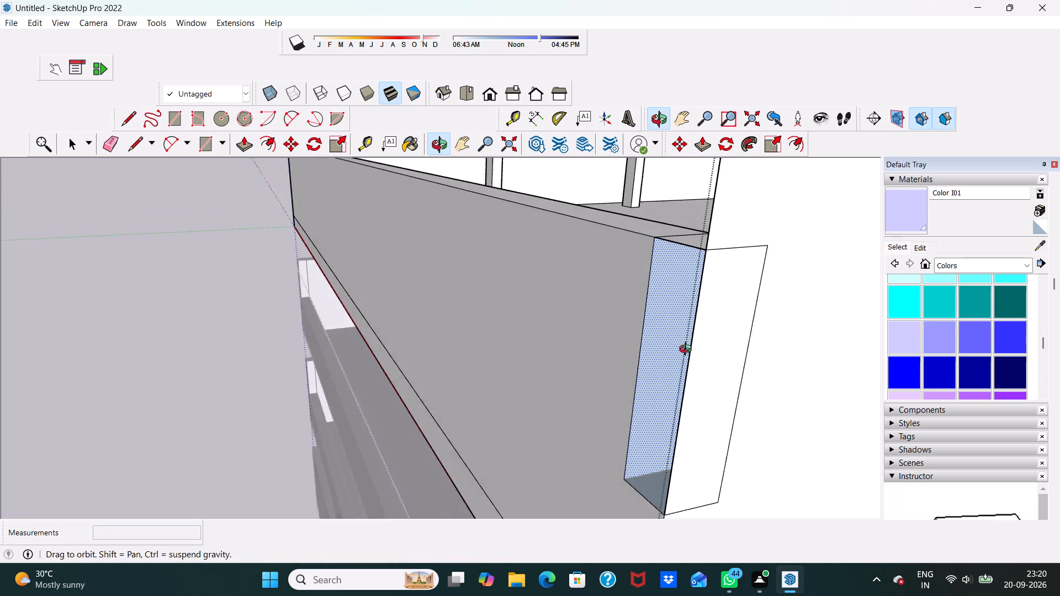
middle_click_drag(688, 350, 721, 356)
left_click_drag(650, 311, 659, 326)
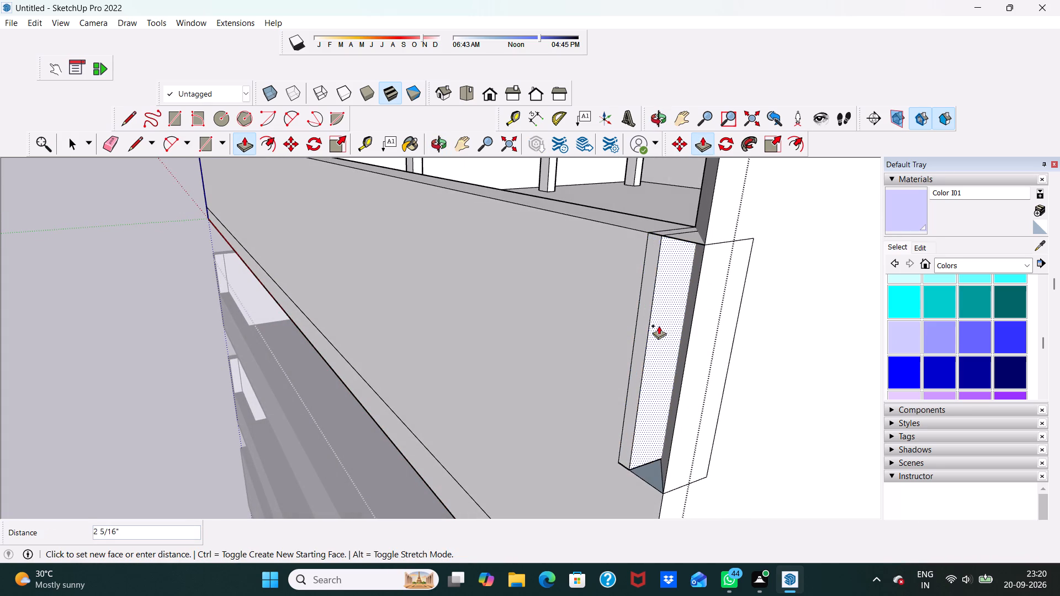
left_click_drag(659, 326, 683, 341)
Push/Pull the bottom face of the remaining narrow gap up 3' to the parapet's top edge.
middle_click_drag(677, 347, 688, 340)
scroll(690, 456, "up", 4)
scroll(649, 484, "up", 5)
left_click(653, 481)
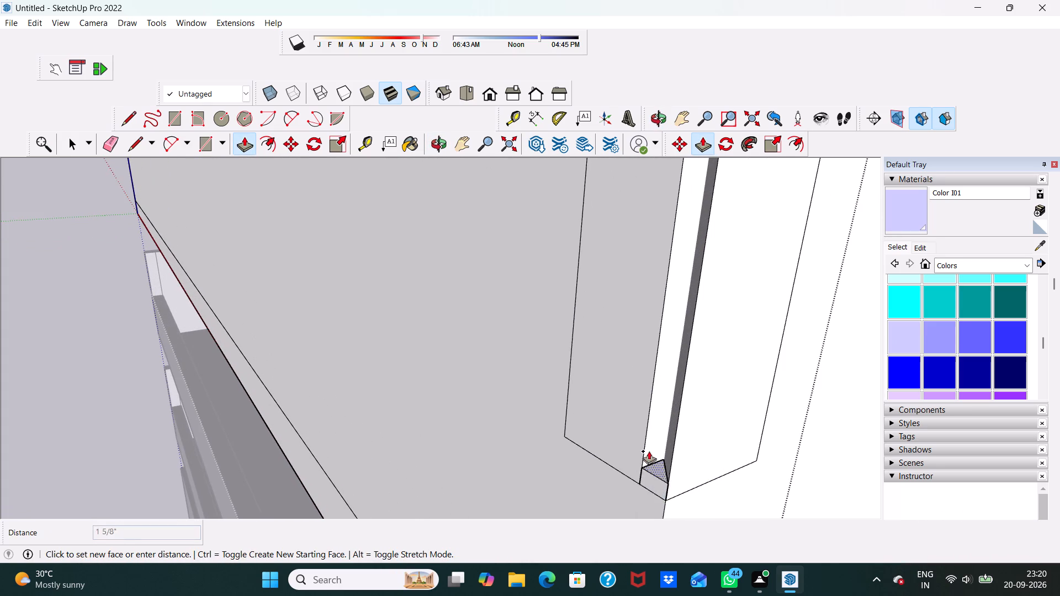
scroll(649, 450, "down", 14)
scroll(681, 269, "up", 1)
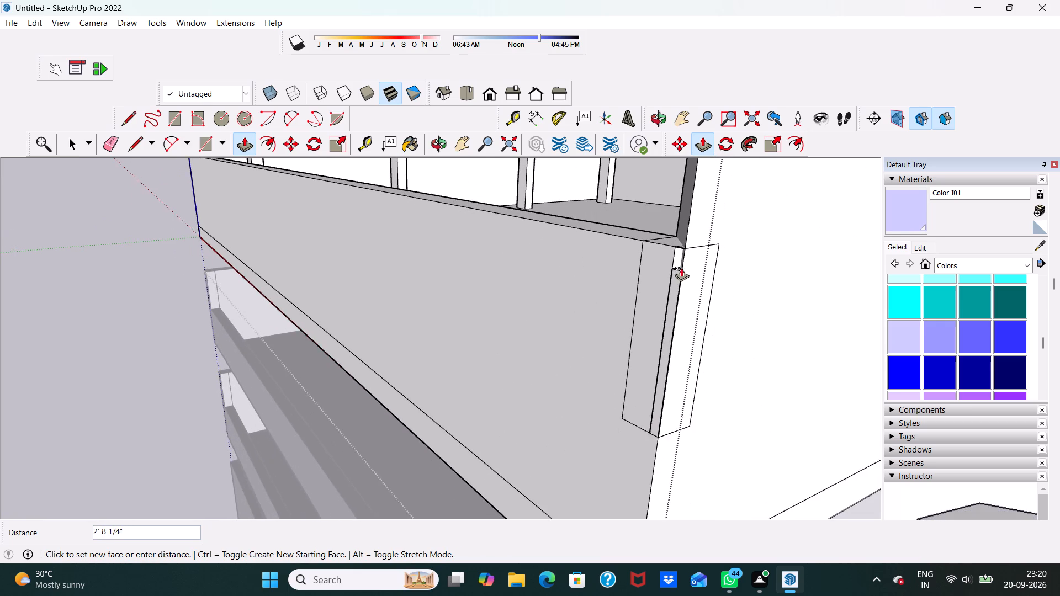
scroll(681, 268, "up", 1)
left_click(686, 243)
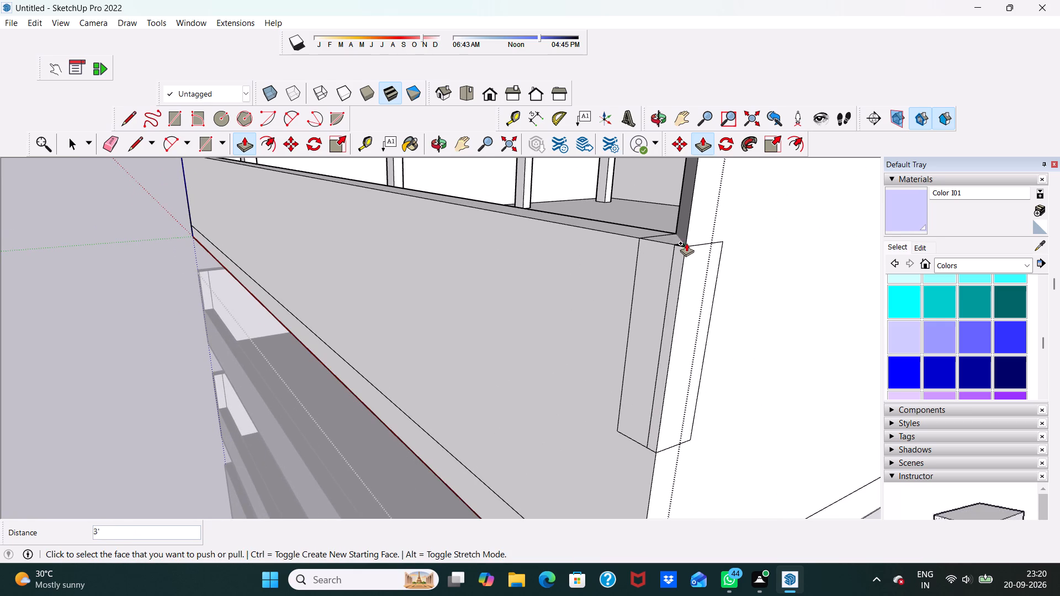
key("space")
Examine the filled parapet notch beside the side wall from several angles, and leave the group to look over the building.
middle_click_drag(654, 367, 698, 339)
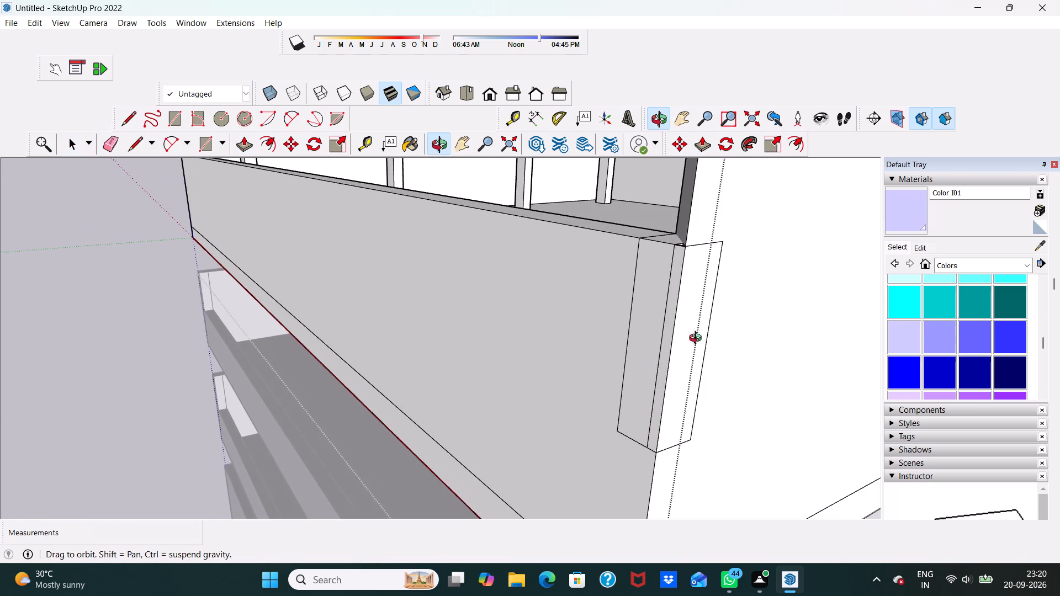
middle_click_drag(698, 339, 751, 339)
scroll(719, 327, "up", 1)
middle_click_drag(651, 322, 714, 383)
scroll(666, 335, "down", 1)
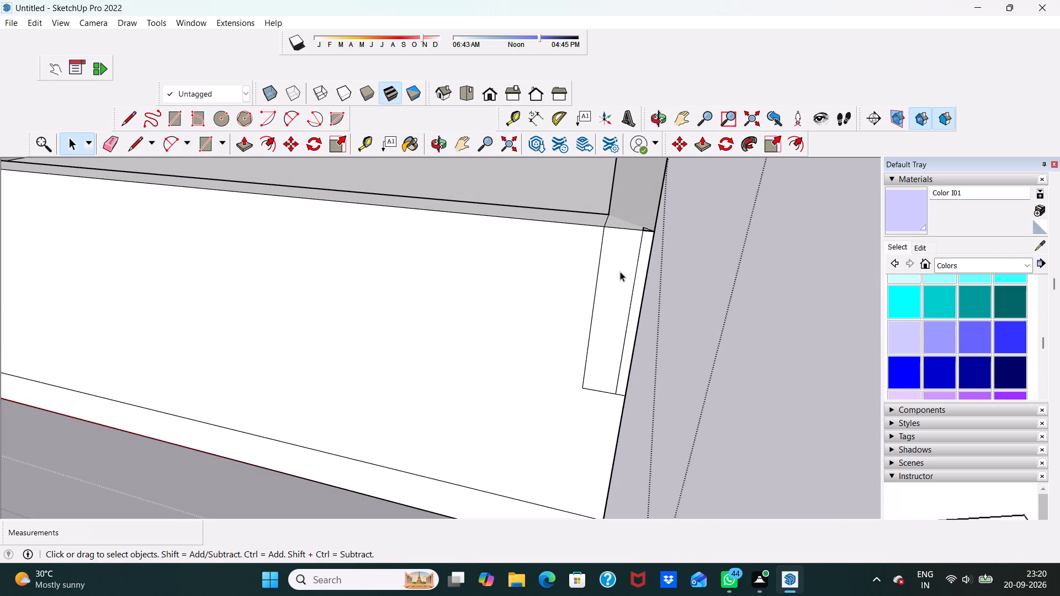
middle_click_drag(637, 210, 532, 311)
scroll(541, 349, "up", 5)
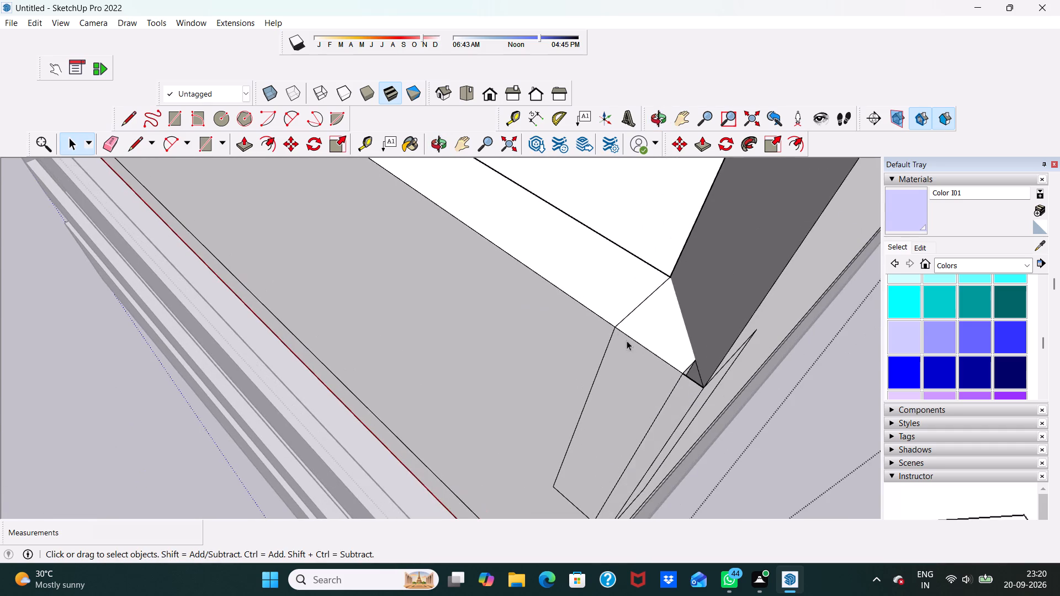
scroll(699, 365, "down", 1)
middle_click_drag(706, 369, 773, 248)
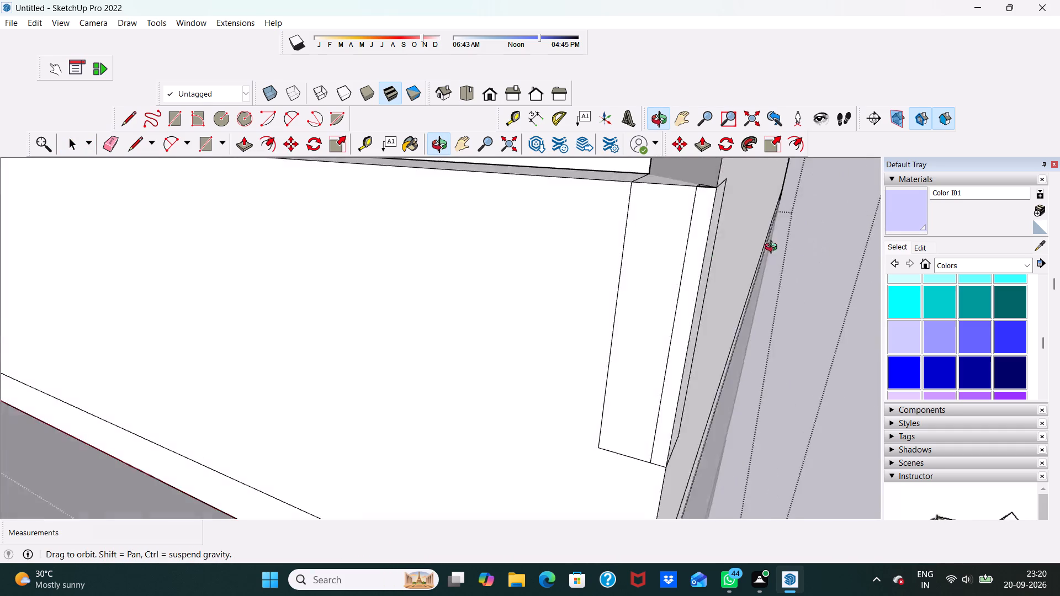
middle_click_drag(773, 248, 789, 244)
scroll(789, 244, "up", 4)
scroll(647, 264, "down", 12)
middle_click_drag(627, 321, 683, 319)
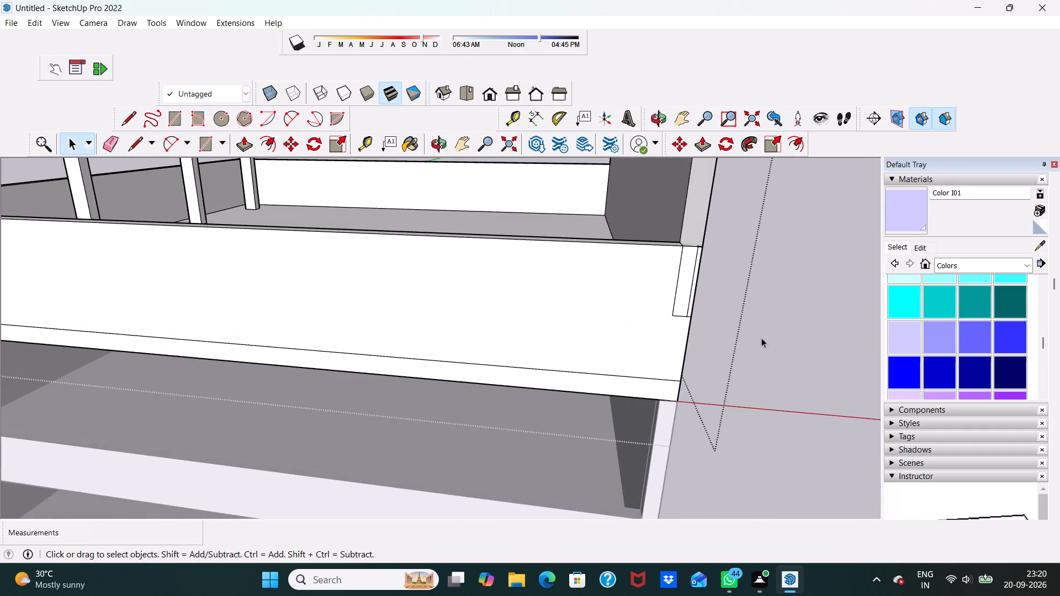
double_click(783, 330)
scroll(366, 309, "down", 6)
middle_click_drag(388, 347, 442, 295)
middle_click_drag(442, 295, 436, 329)
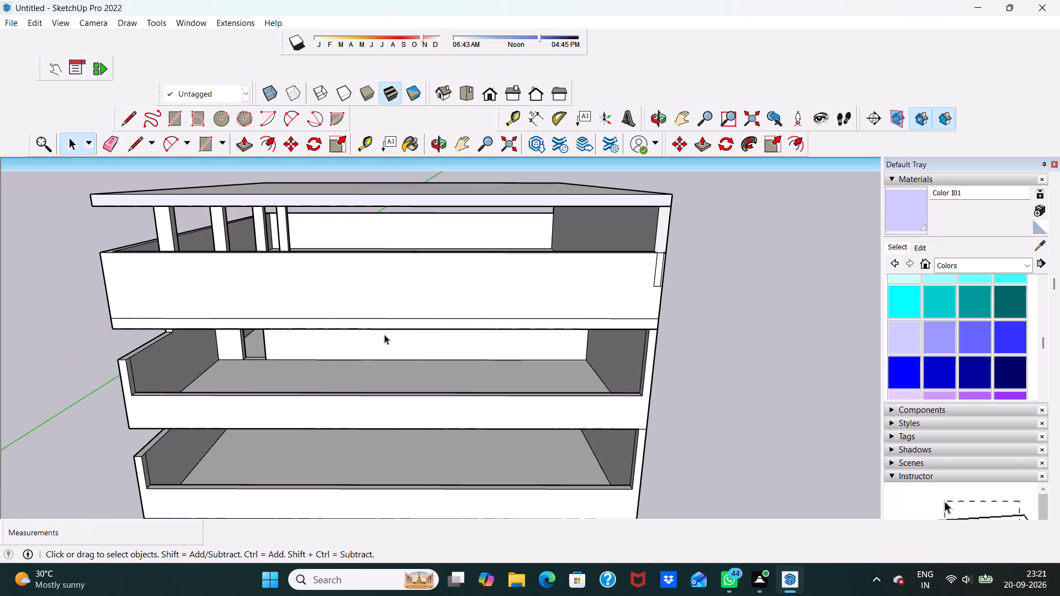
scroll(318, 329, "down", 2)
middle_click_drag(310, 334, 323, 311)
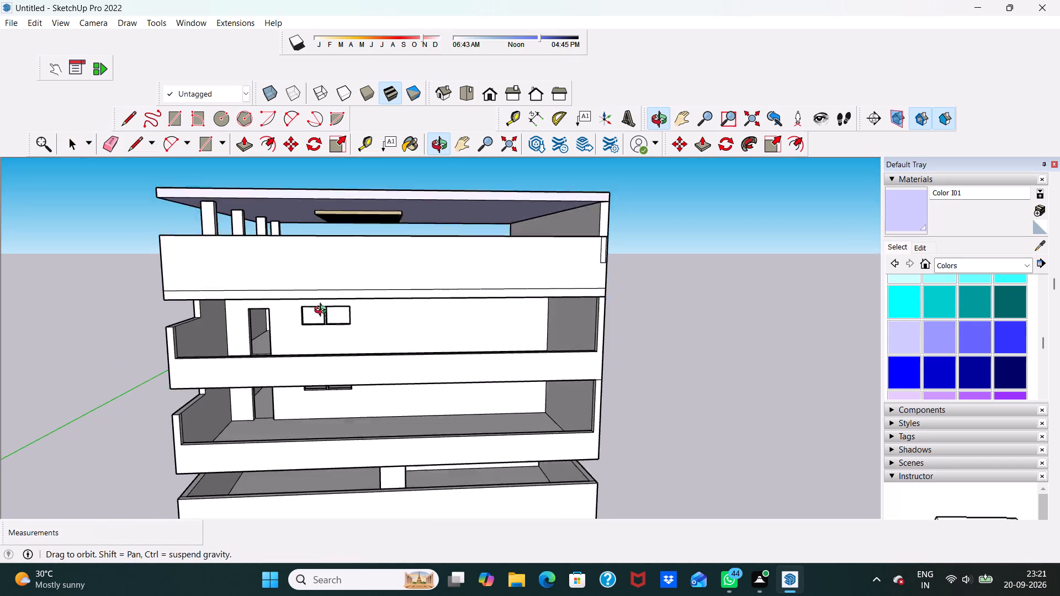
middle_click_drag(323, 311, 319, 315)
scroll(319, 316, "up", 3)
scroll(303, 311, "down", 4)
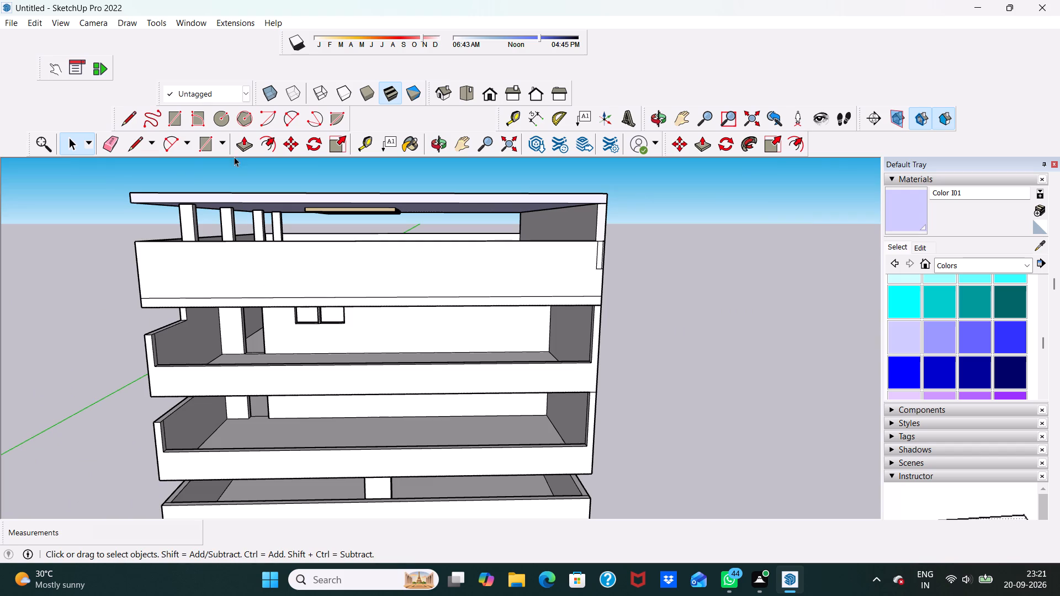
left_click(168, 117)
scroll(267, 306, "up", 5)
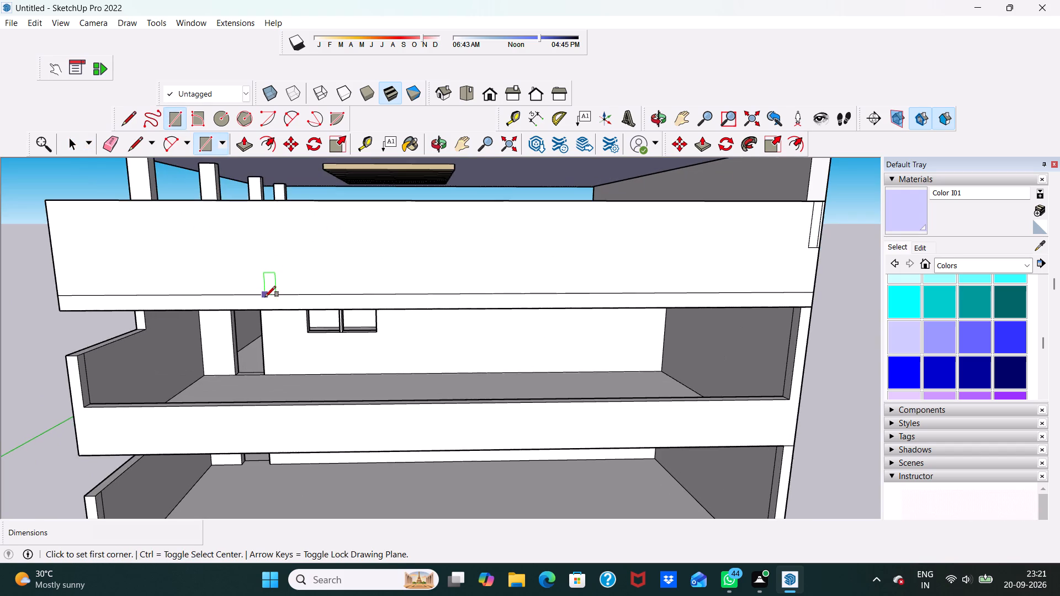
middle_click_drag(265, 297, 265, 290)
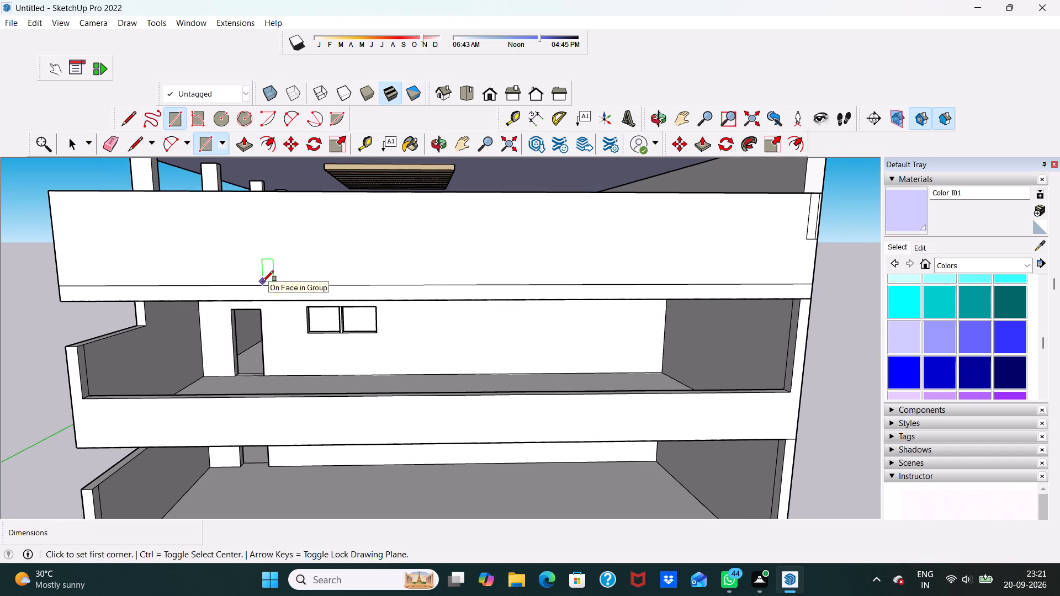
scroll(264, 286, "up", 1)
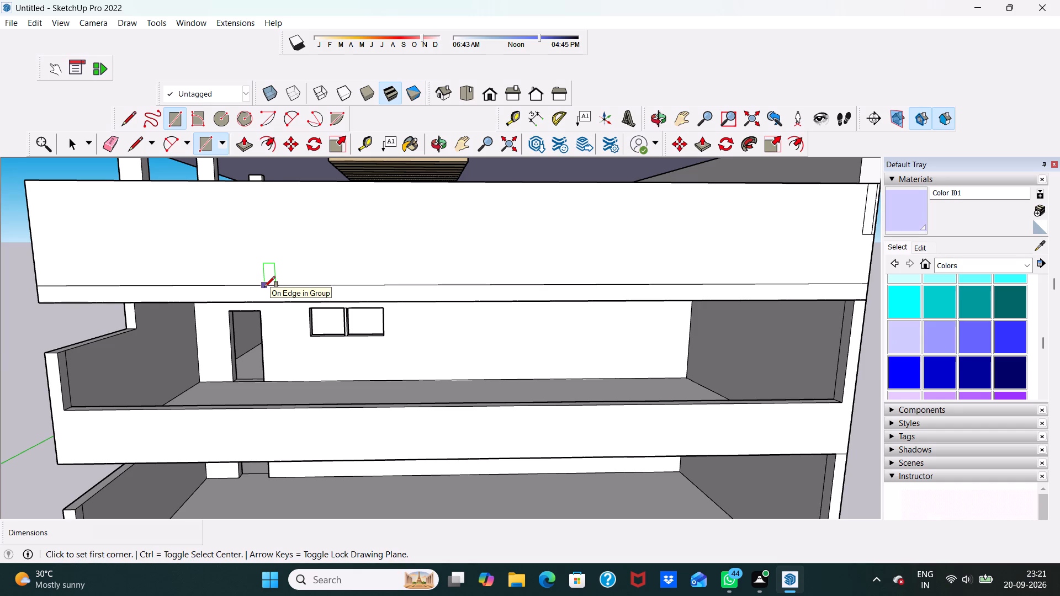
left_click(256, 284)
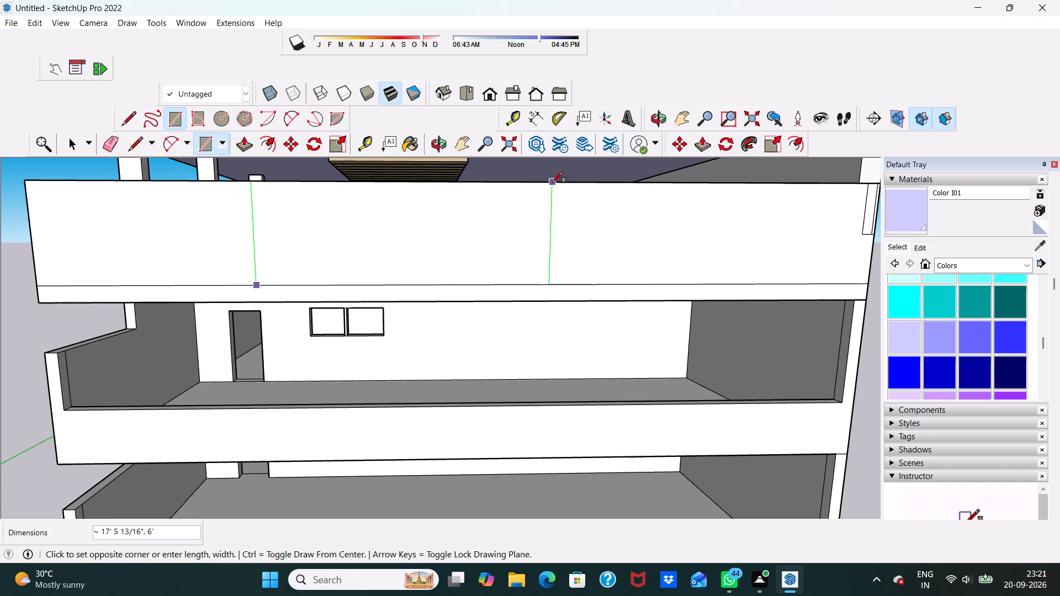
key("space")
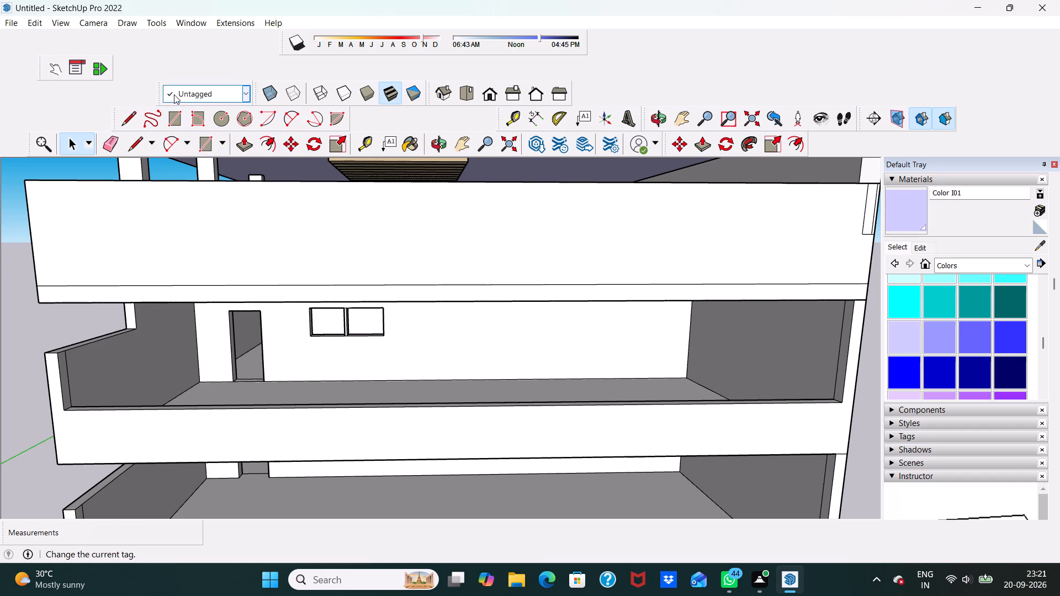
Draw a rectangle about 13' 6" by 4' 7 5/8" on the top-storey parapet's front face, reaching up to its top edge.
left_click(174, 110)
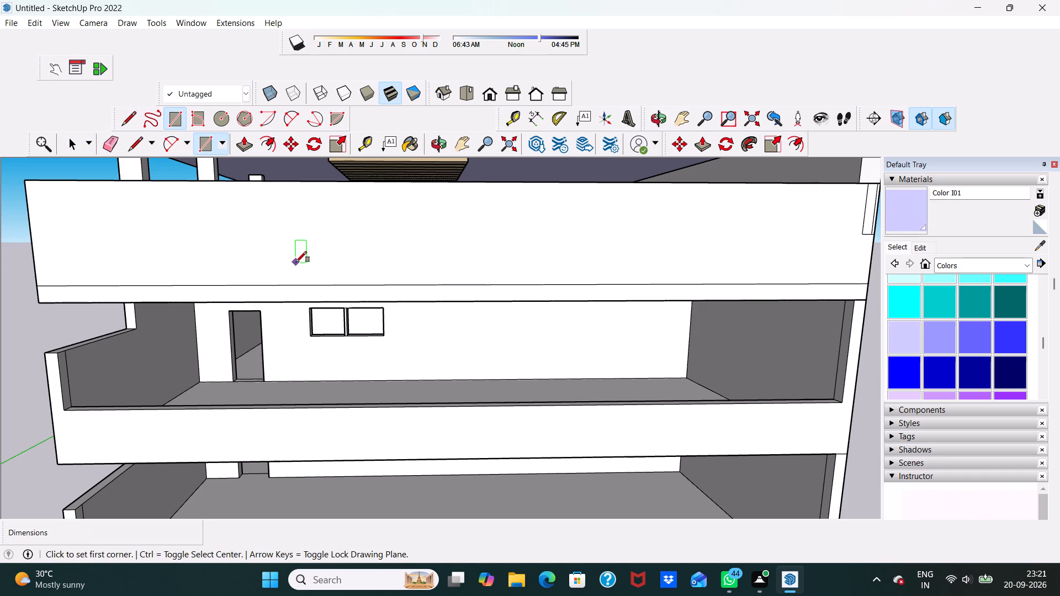
left_click(296, 262)
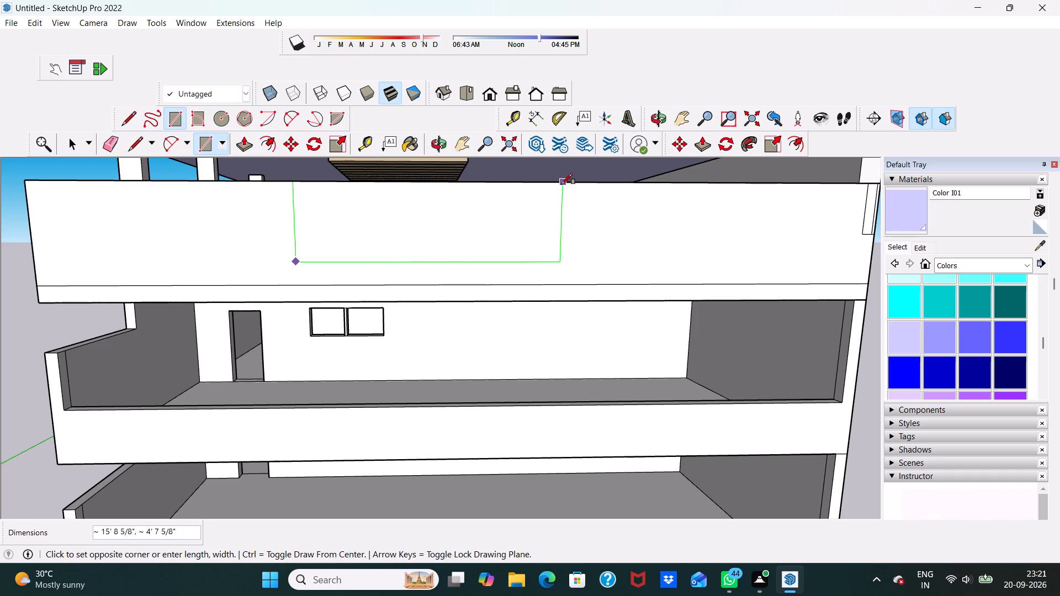
left_click(525, 184)
key("space")
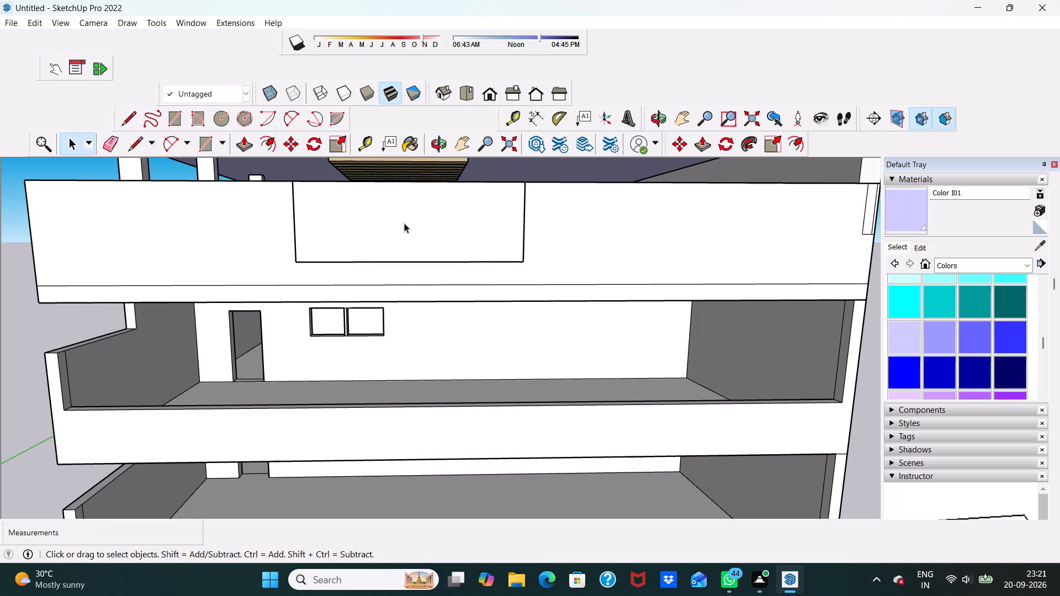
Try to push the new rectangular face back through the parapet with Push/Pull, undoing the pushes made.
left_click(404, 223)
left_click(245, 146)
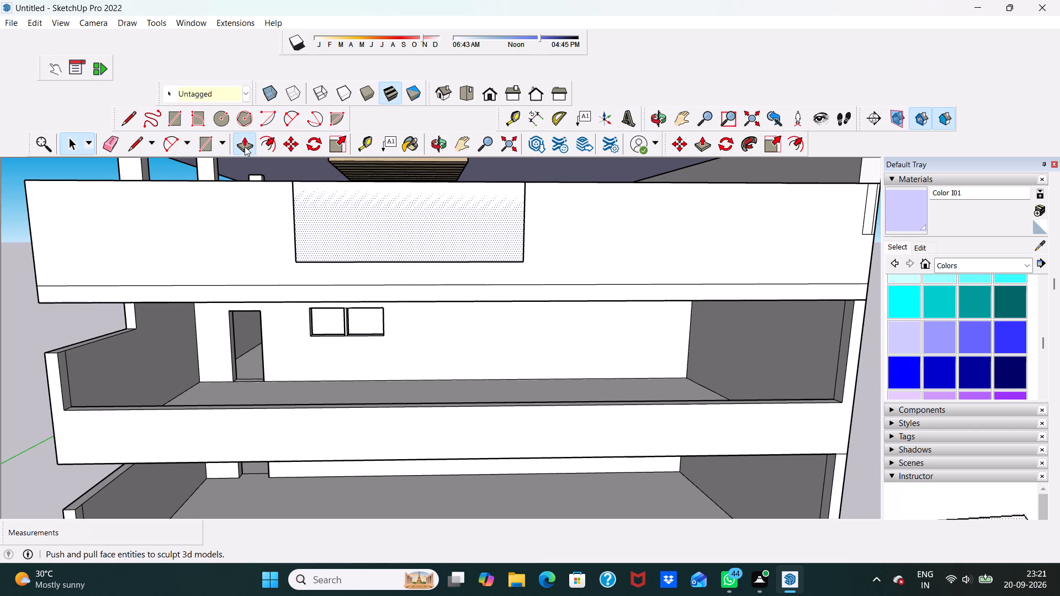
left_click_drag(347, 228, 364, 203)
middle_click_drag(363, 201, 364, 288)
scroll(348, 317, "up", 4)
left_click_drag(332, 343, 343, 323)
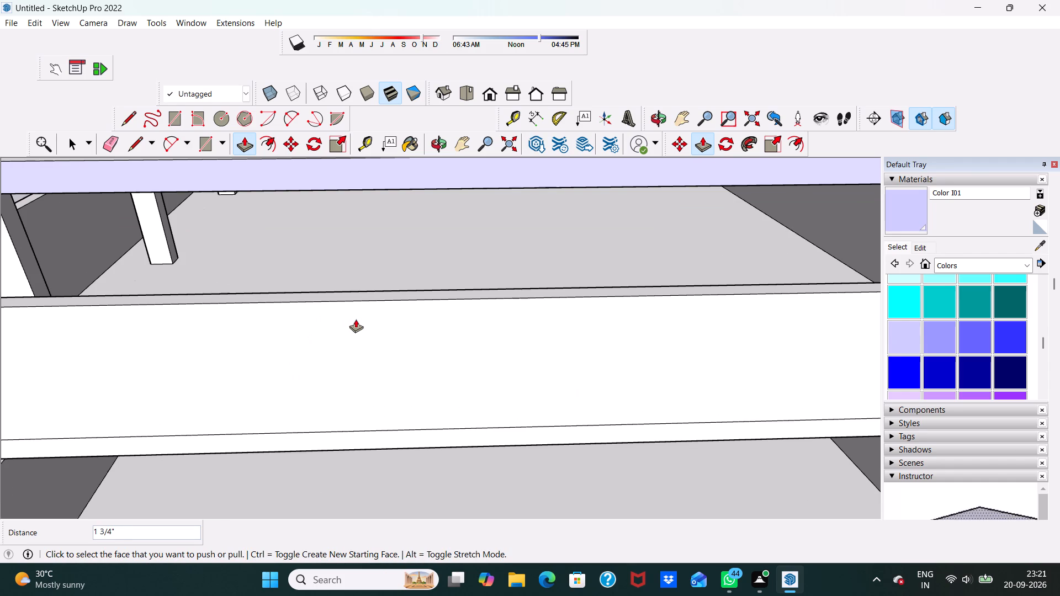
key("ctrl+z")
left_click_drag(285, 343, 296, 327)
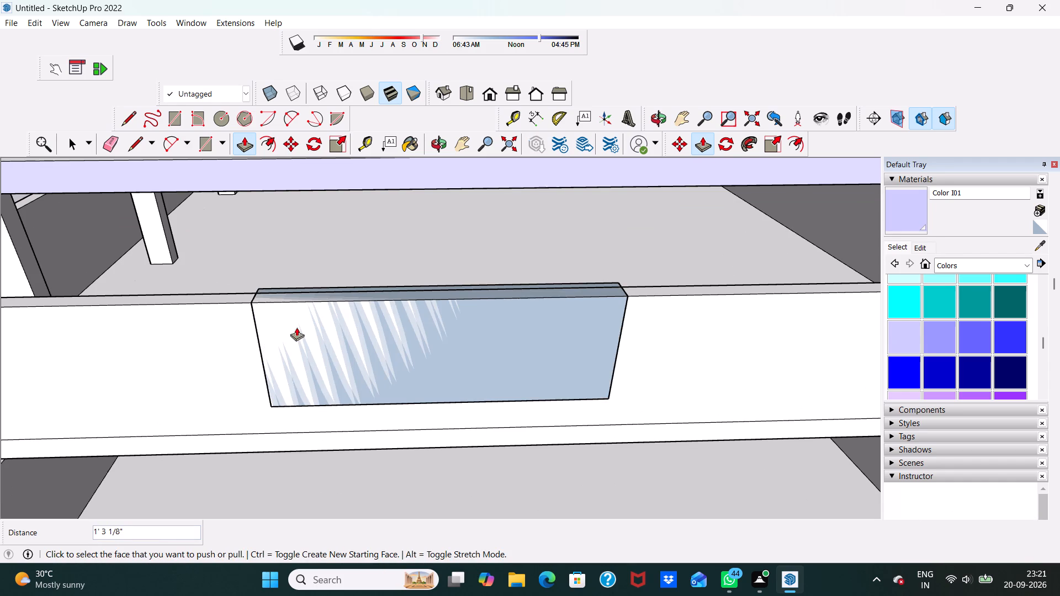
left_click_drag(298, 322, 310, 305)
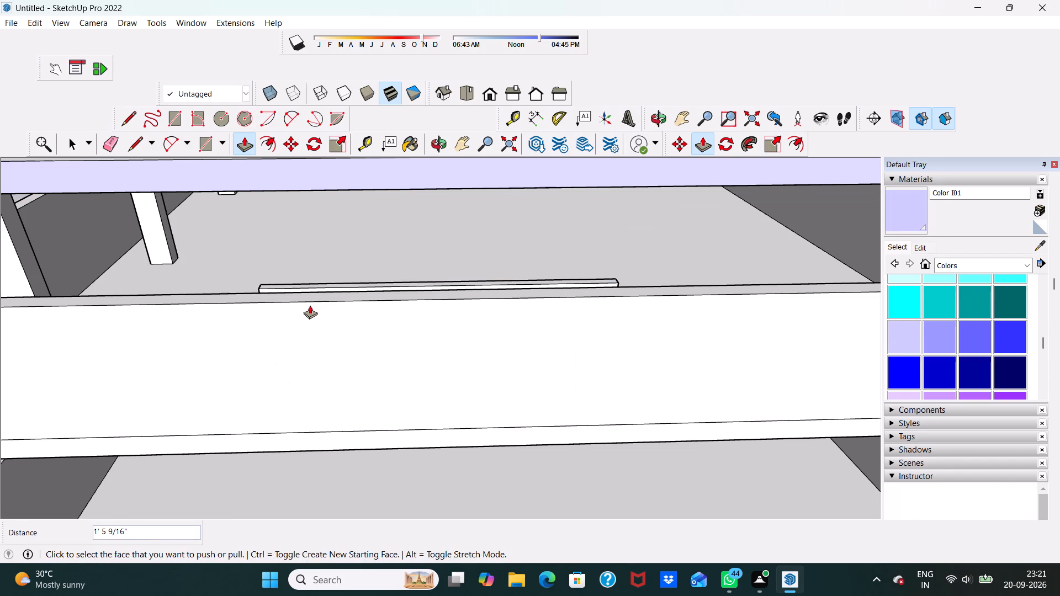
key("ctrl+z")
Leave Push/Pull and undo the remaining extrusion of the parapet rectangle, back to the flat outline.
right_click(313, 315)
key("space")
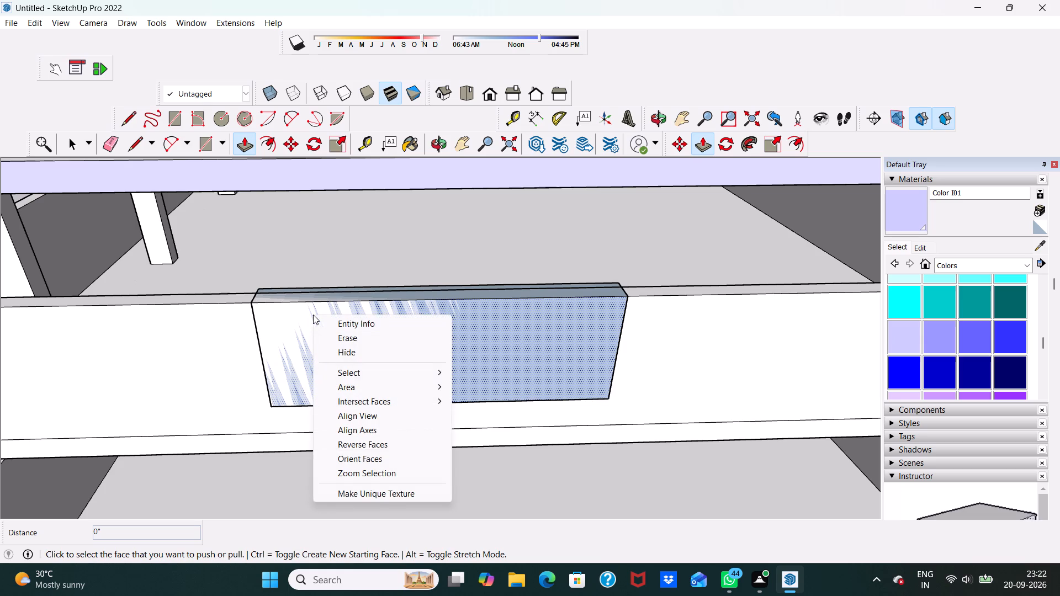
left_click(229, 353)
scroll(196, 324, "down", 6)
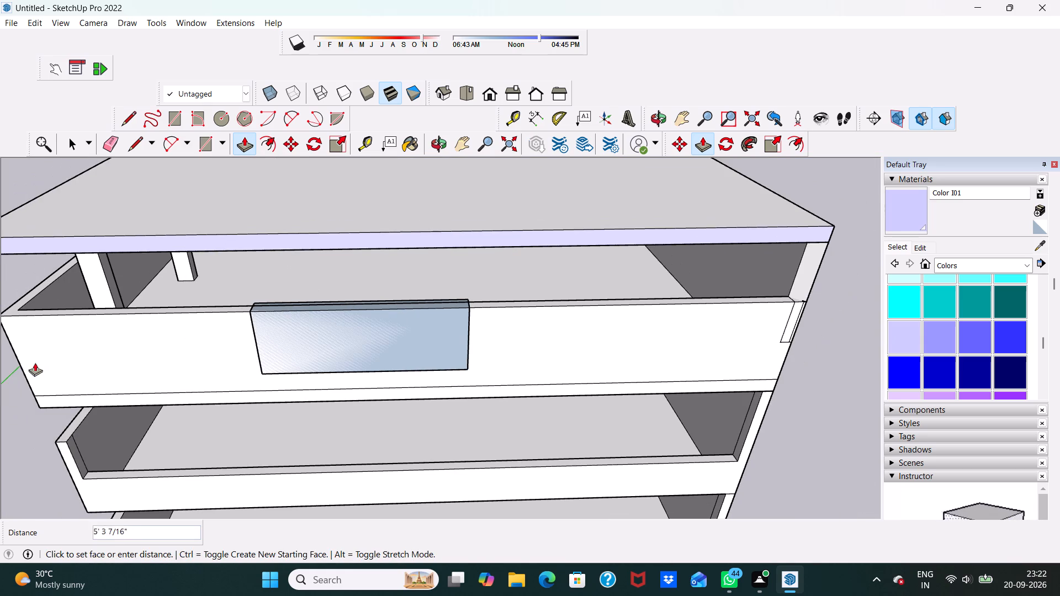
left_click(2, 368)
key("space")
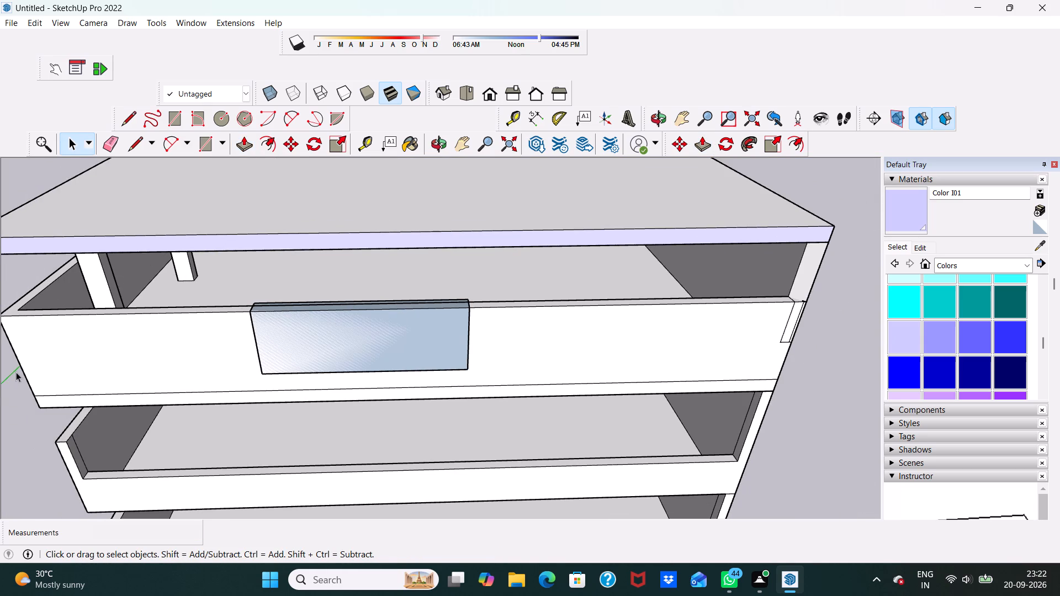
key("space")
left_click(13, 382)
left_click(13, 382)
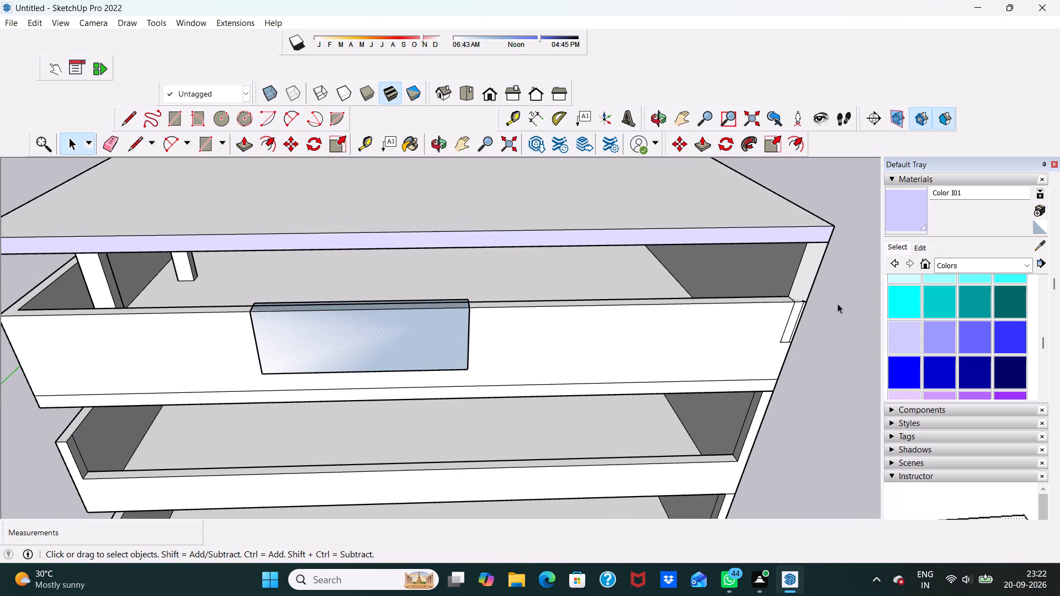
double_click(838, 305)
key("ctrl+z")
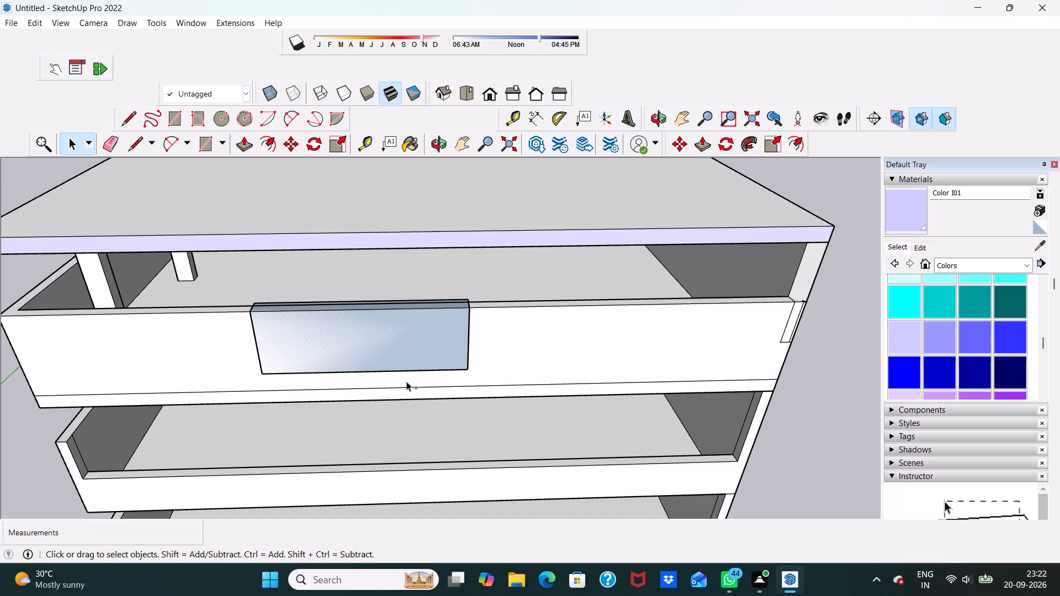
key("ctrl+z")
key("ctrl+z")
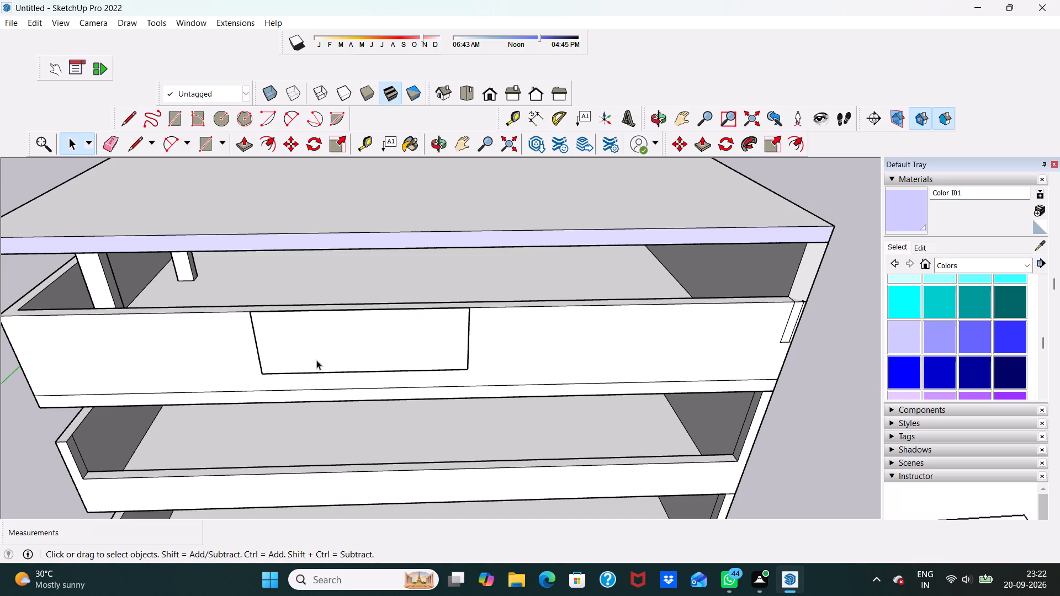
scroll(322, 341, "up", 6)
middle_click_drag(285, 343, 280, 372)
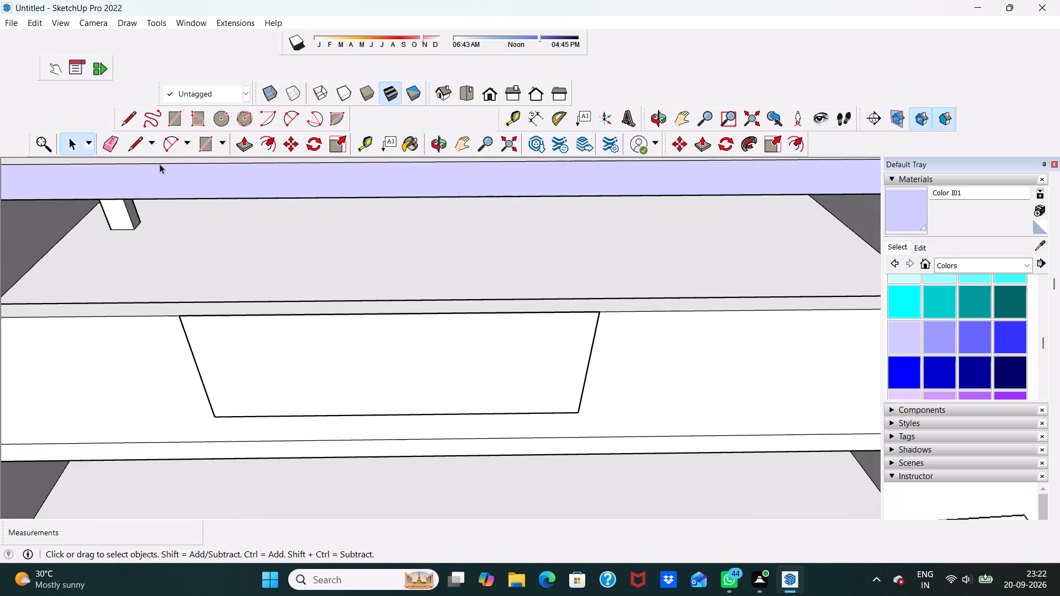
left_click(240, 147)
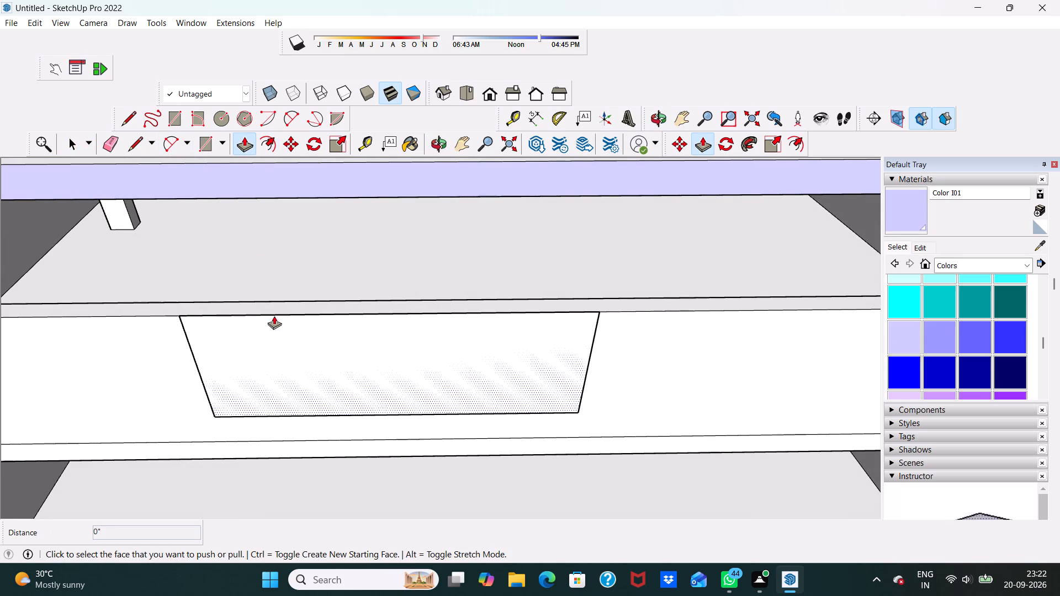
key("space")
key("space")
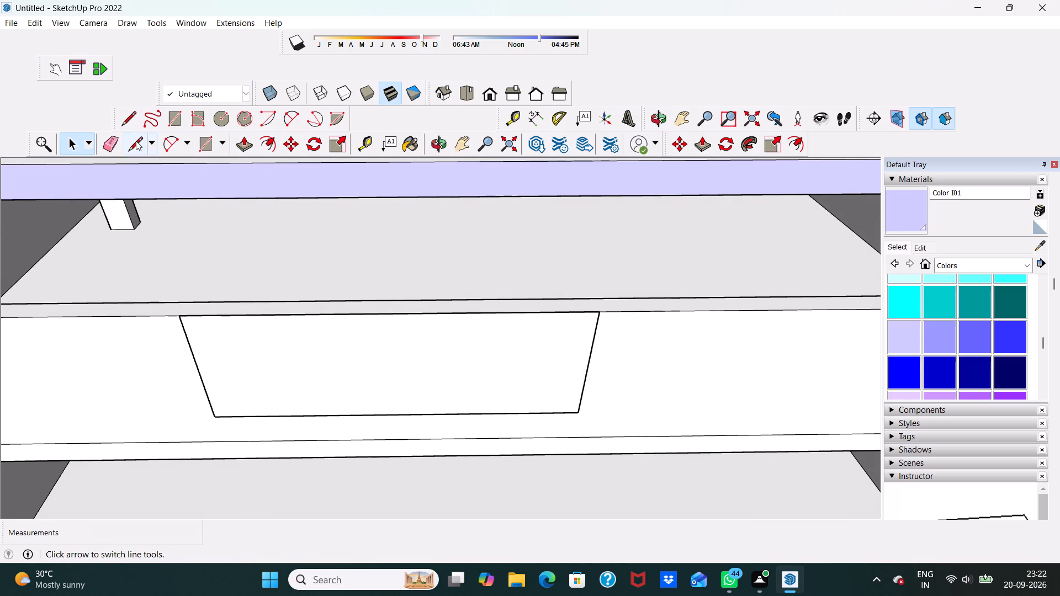
Draw a 9" line across the parapet's top face from the rectangle's upper left corner to the back edge.
left_click(136, 141)
scroll(204, 283, "up", 4)
left_click(152, 342)
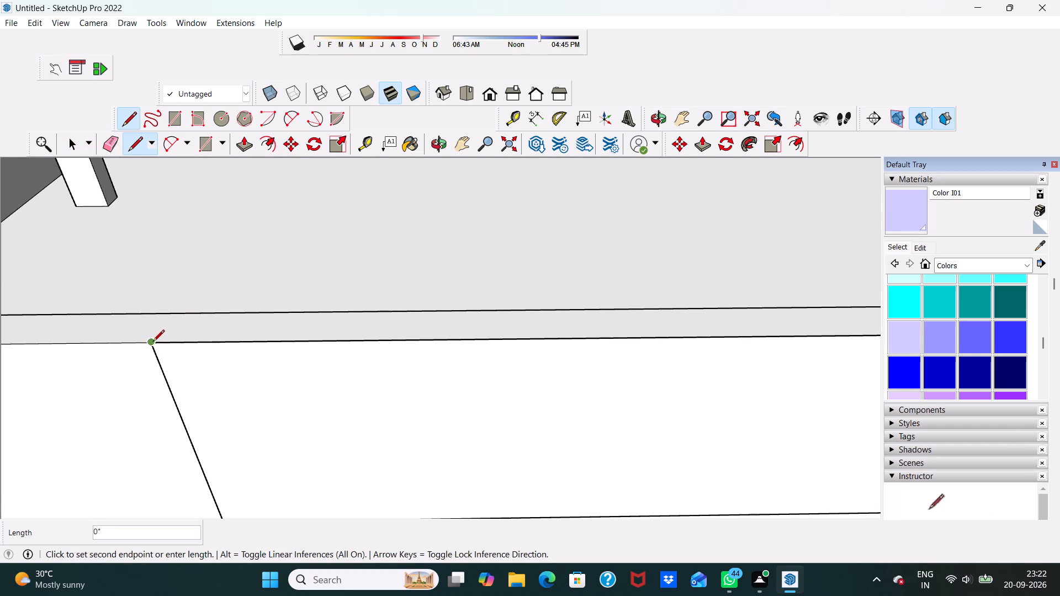
scroll(158, 314, "up", 1)
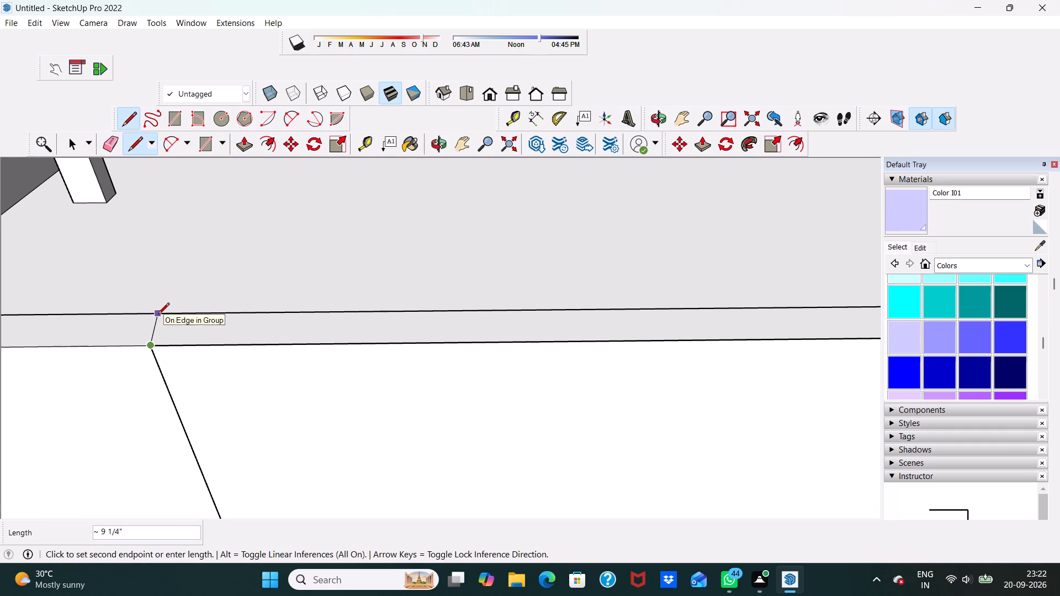
scroll(158, 316, "down", 2)
scroll(160, 321, "up", 2)
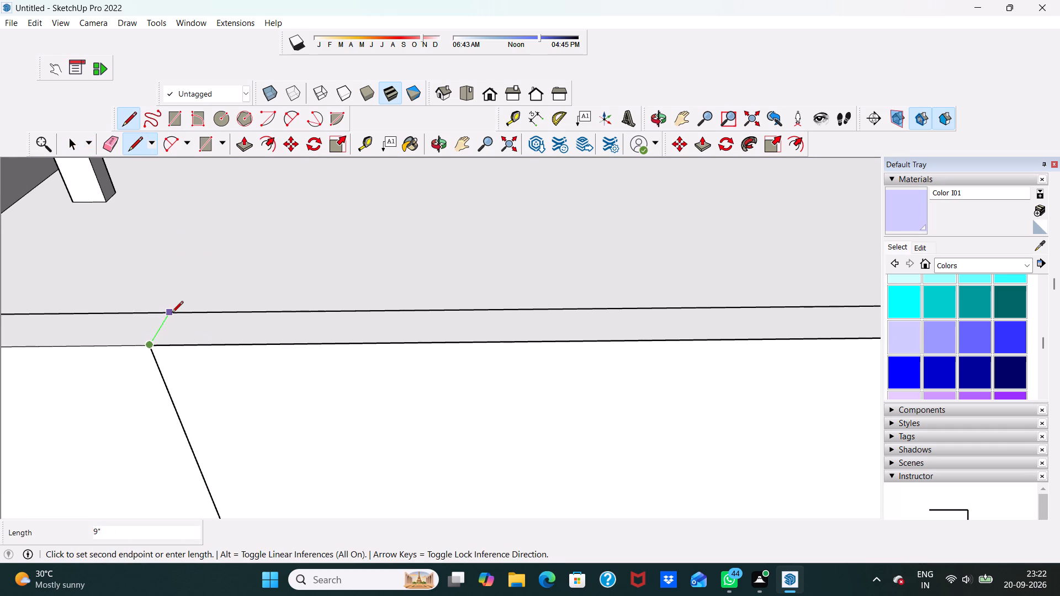
left_click(172, 313)
Continue the line about 13' 4" along the parapet's back edge and return it to the rectangle's upper right corner.
scroll(187, 301, "down", 1)
scroll(197, 304, "up", 1)
scroll(205, 306, "down", 8)
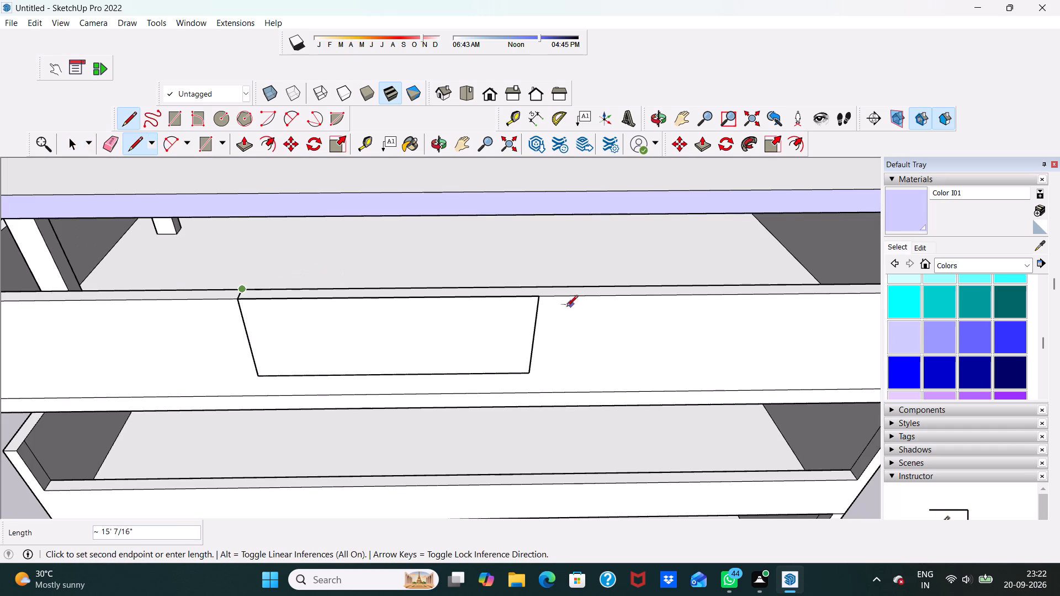
scroll(553, 286, "up", 3)
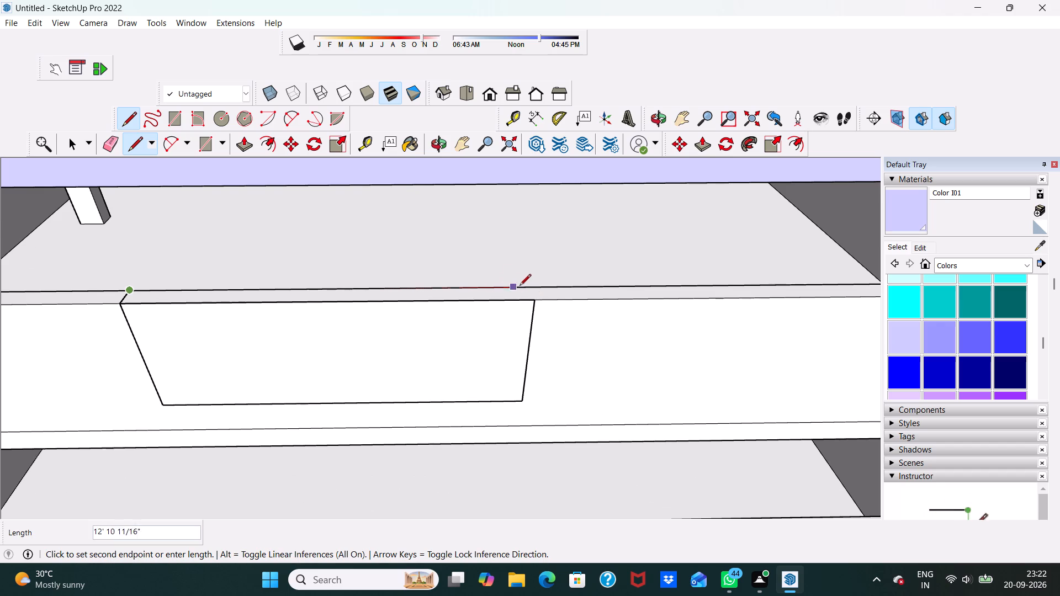
scroll(520, 287, "up", 3)
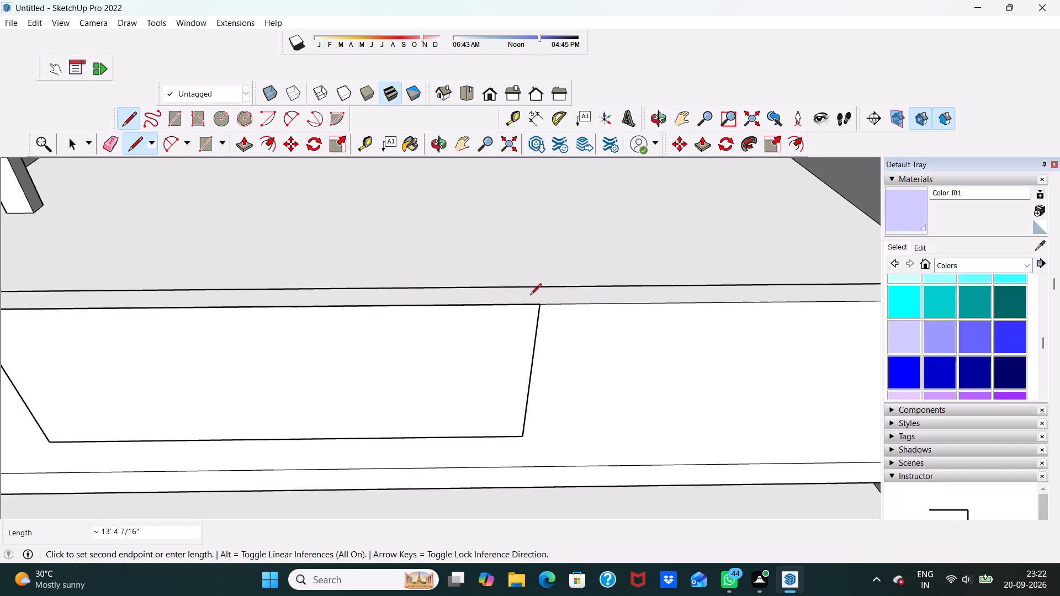
left_click(532, 288)
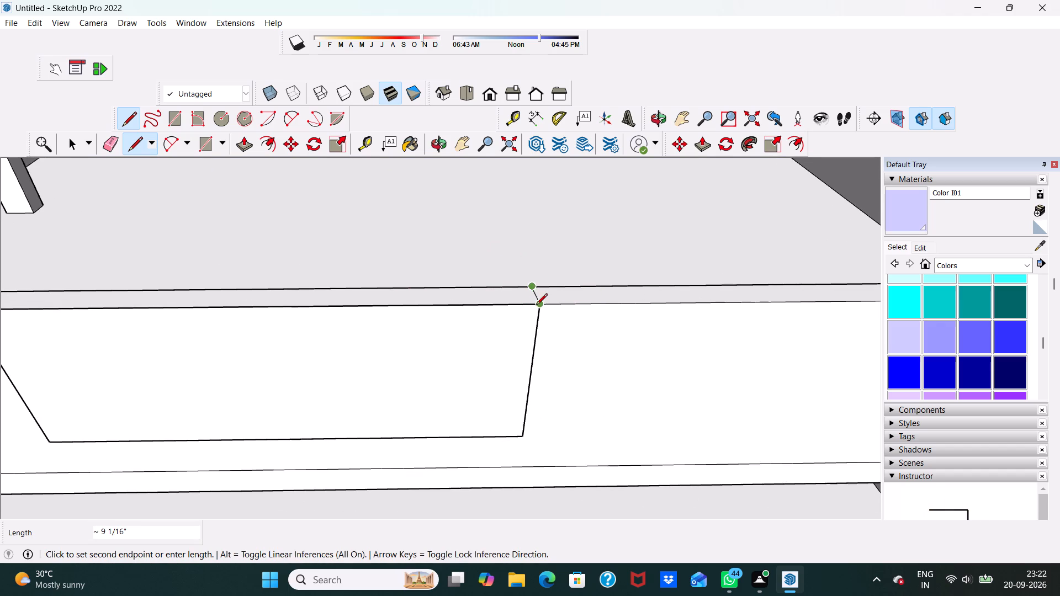
left_click(535, 310)
key("space")
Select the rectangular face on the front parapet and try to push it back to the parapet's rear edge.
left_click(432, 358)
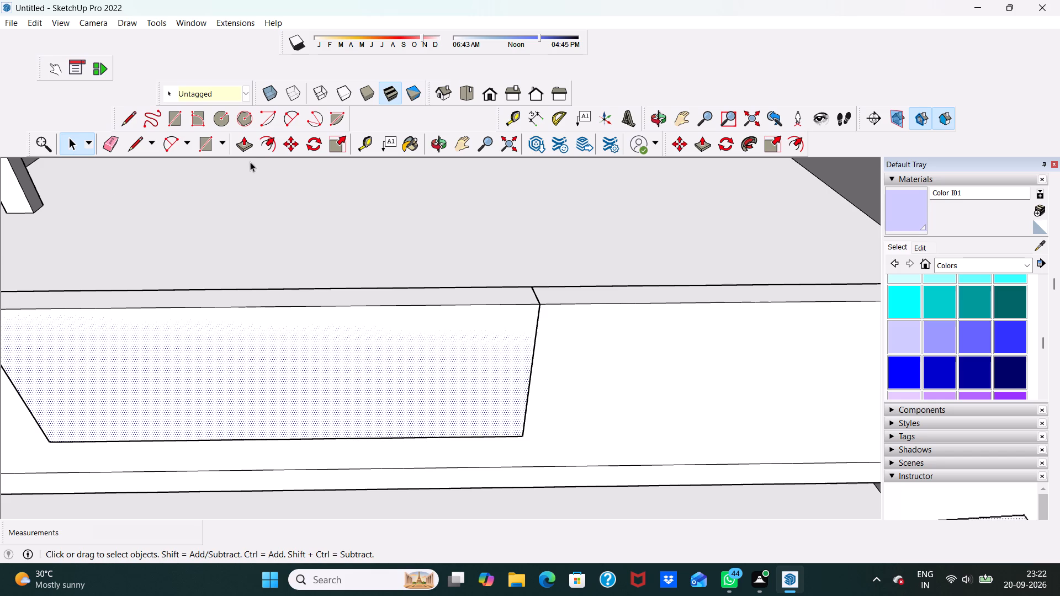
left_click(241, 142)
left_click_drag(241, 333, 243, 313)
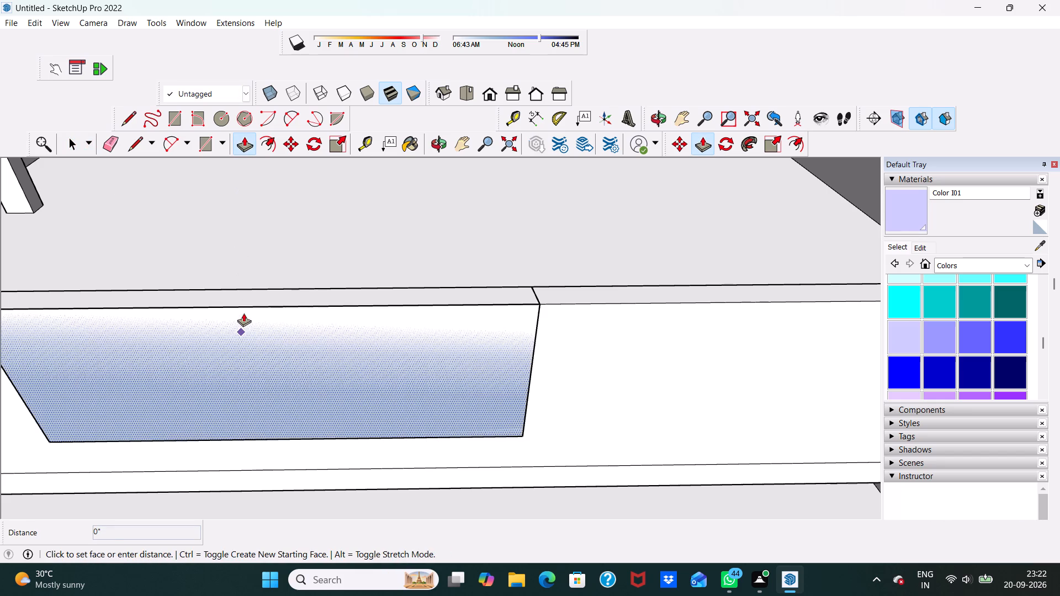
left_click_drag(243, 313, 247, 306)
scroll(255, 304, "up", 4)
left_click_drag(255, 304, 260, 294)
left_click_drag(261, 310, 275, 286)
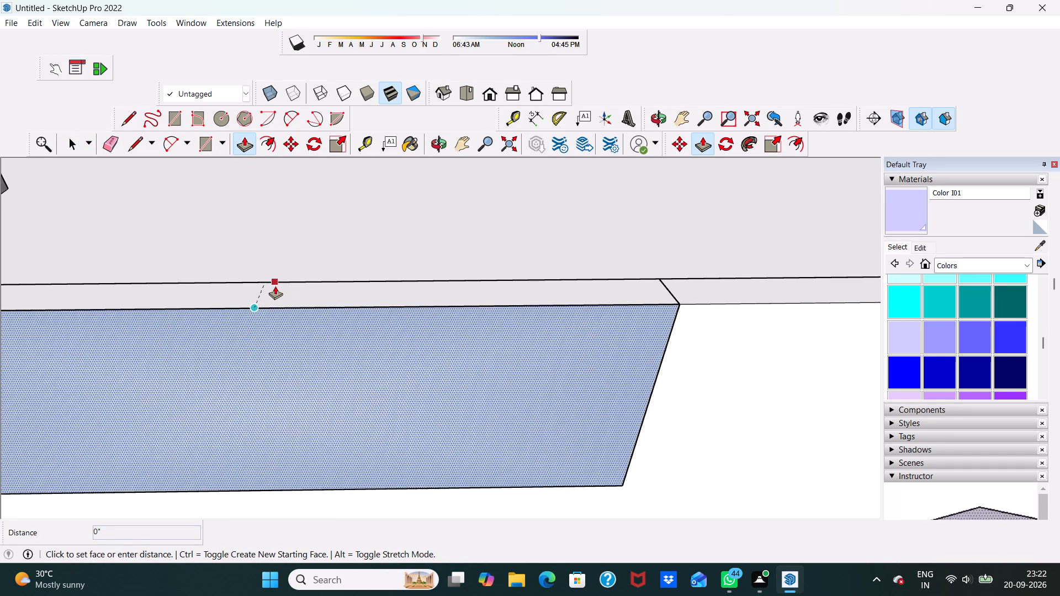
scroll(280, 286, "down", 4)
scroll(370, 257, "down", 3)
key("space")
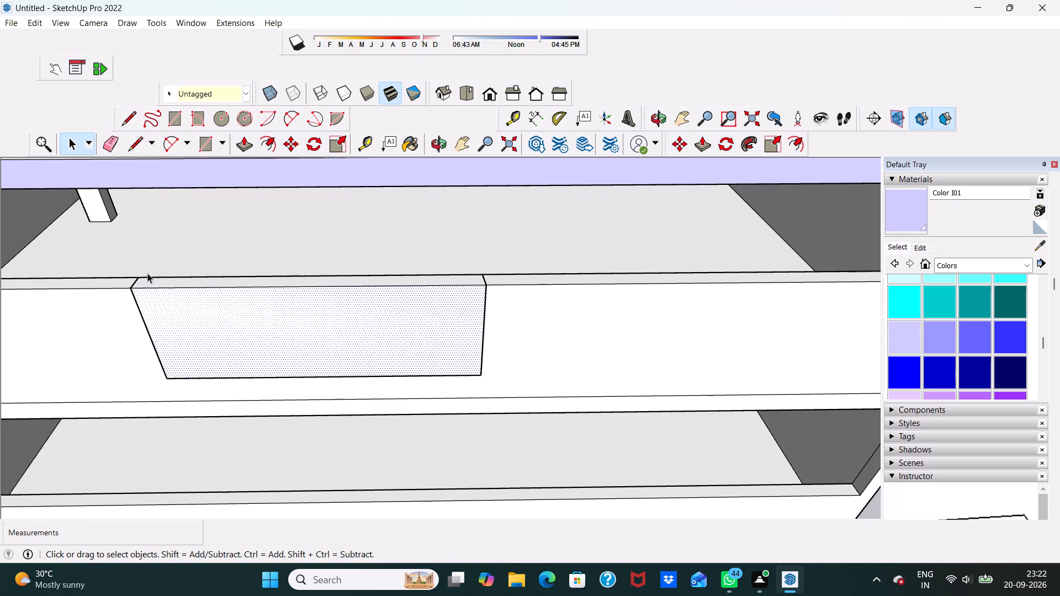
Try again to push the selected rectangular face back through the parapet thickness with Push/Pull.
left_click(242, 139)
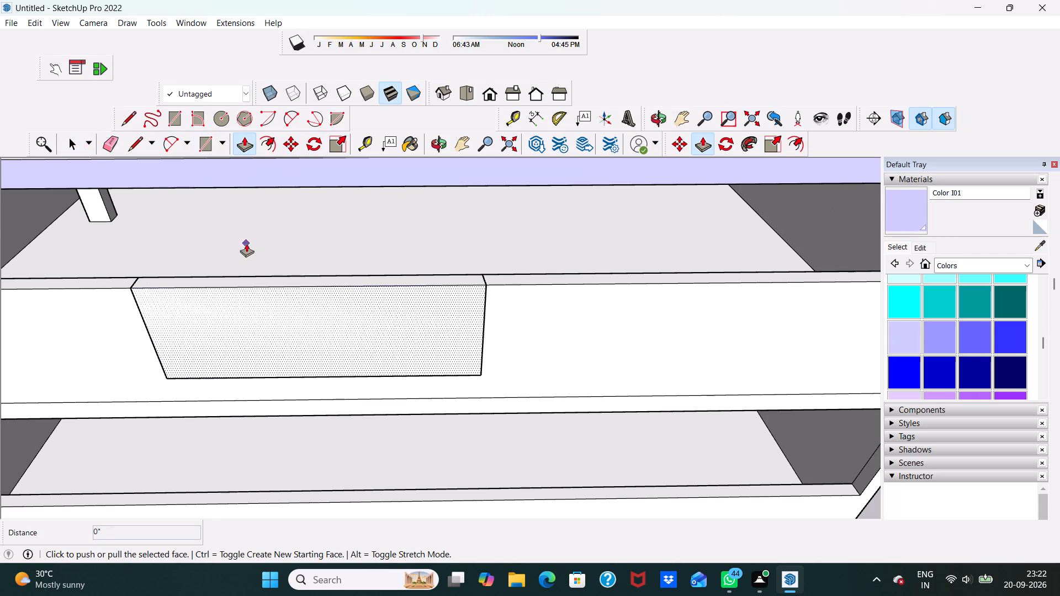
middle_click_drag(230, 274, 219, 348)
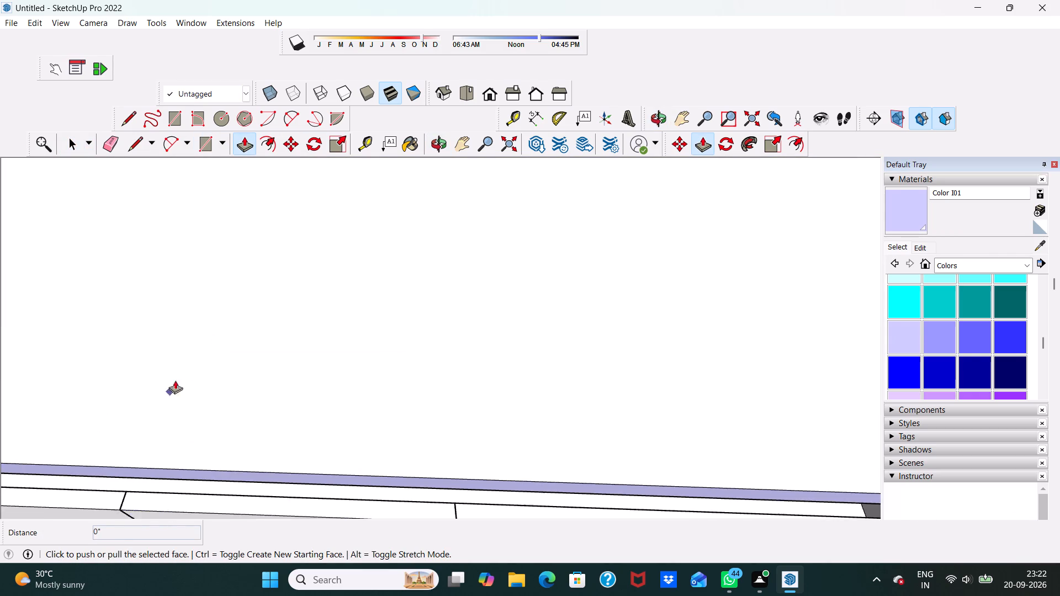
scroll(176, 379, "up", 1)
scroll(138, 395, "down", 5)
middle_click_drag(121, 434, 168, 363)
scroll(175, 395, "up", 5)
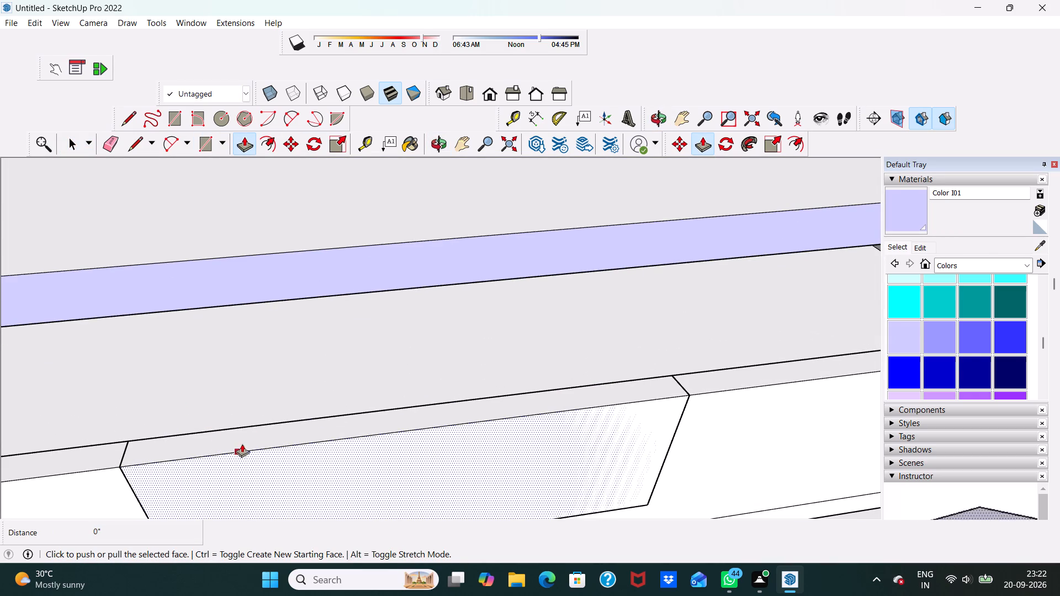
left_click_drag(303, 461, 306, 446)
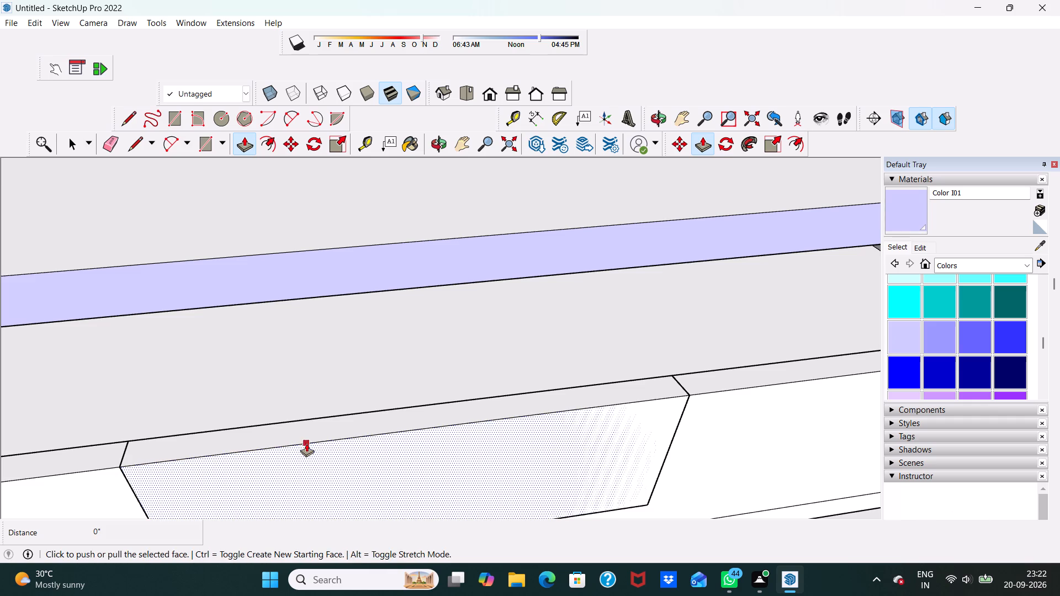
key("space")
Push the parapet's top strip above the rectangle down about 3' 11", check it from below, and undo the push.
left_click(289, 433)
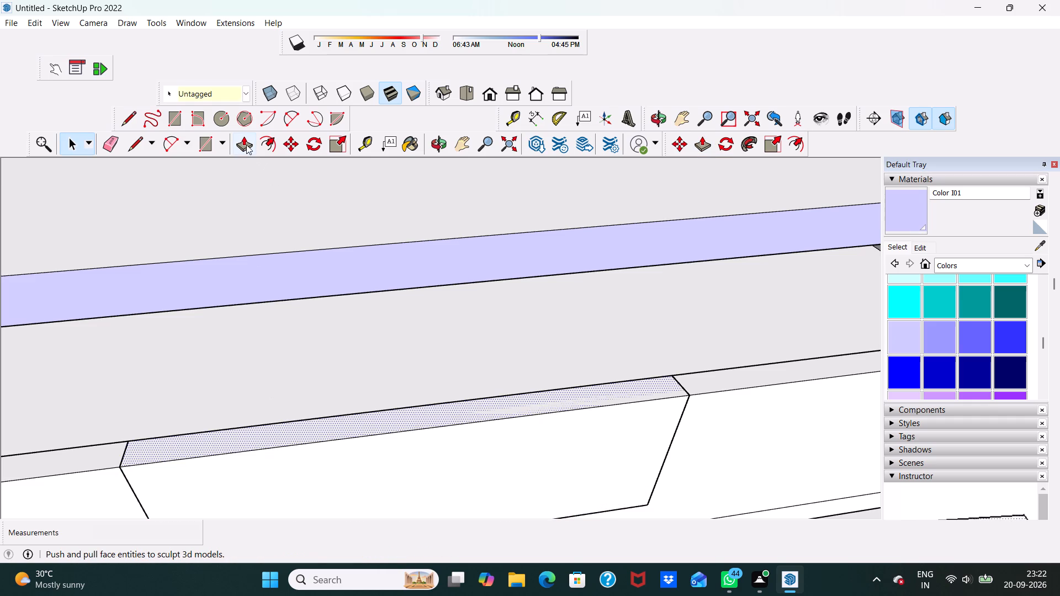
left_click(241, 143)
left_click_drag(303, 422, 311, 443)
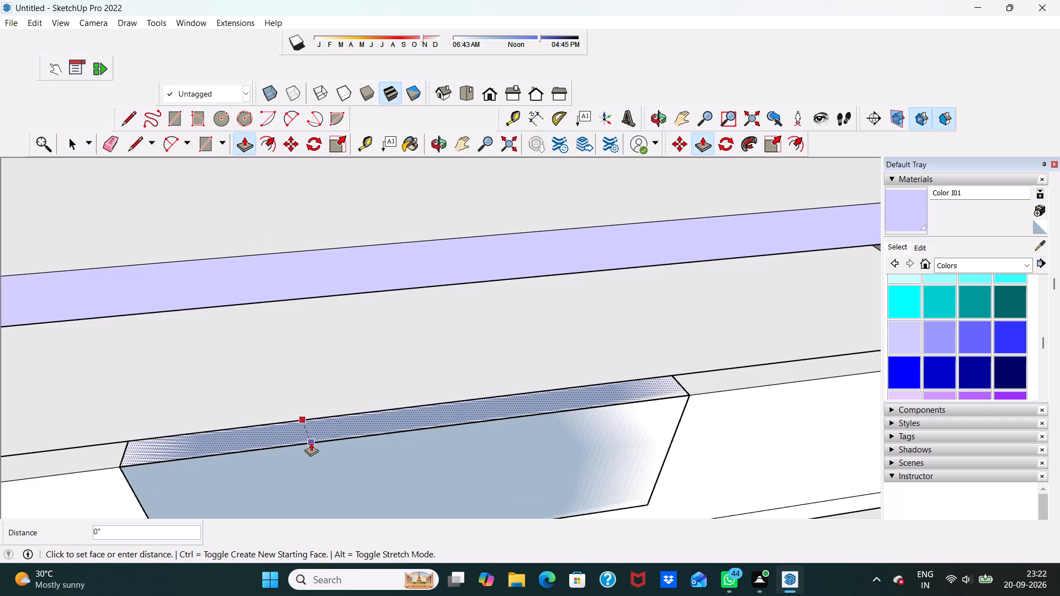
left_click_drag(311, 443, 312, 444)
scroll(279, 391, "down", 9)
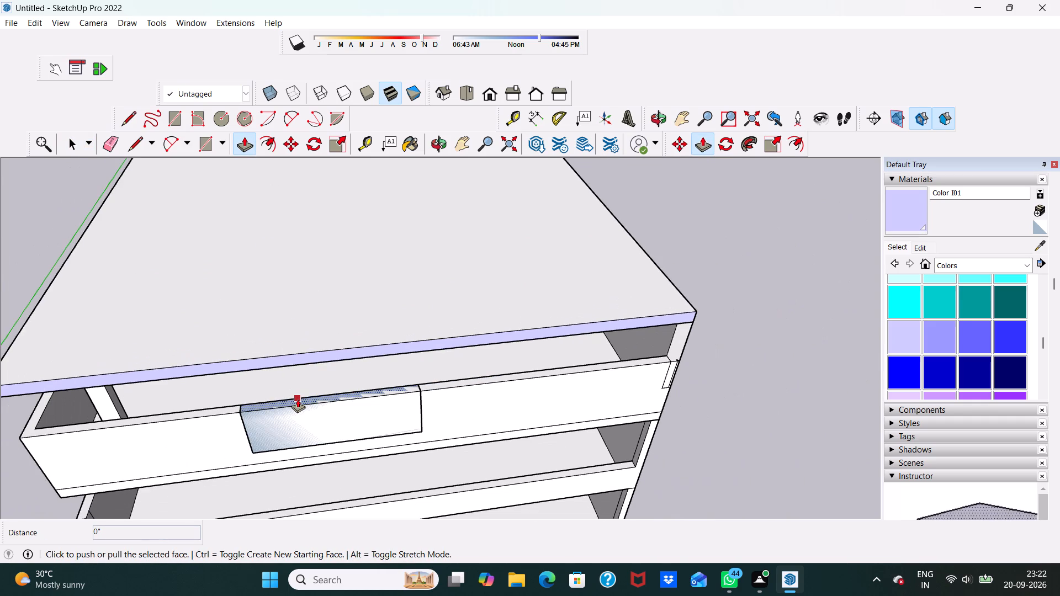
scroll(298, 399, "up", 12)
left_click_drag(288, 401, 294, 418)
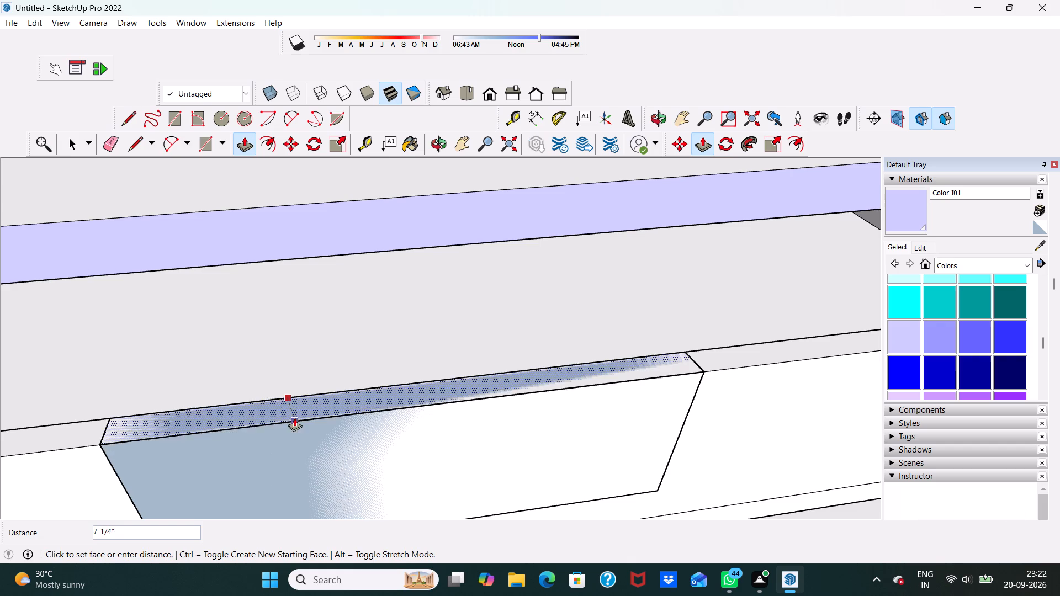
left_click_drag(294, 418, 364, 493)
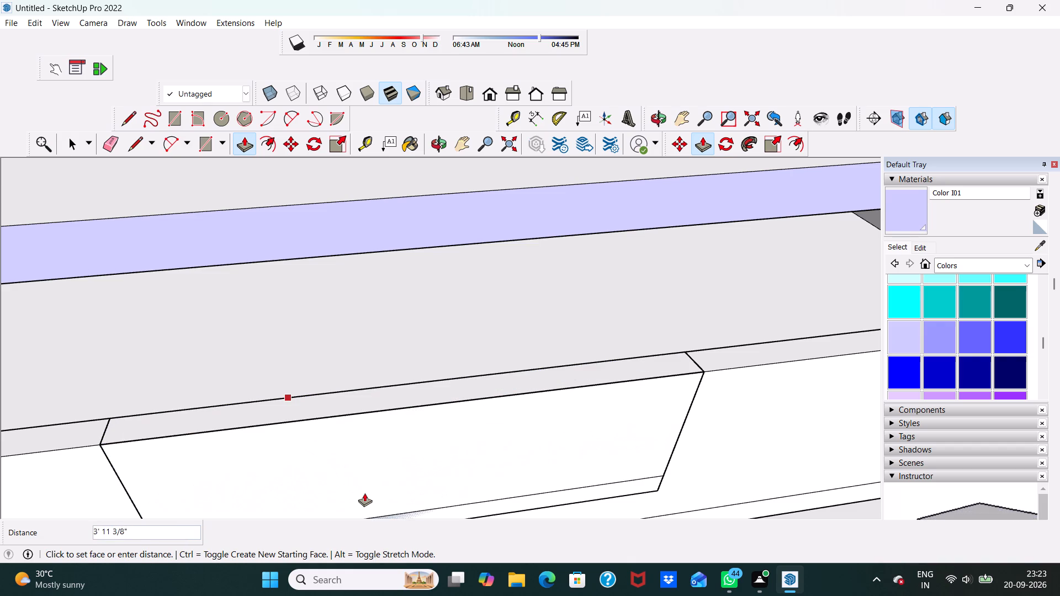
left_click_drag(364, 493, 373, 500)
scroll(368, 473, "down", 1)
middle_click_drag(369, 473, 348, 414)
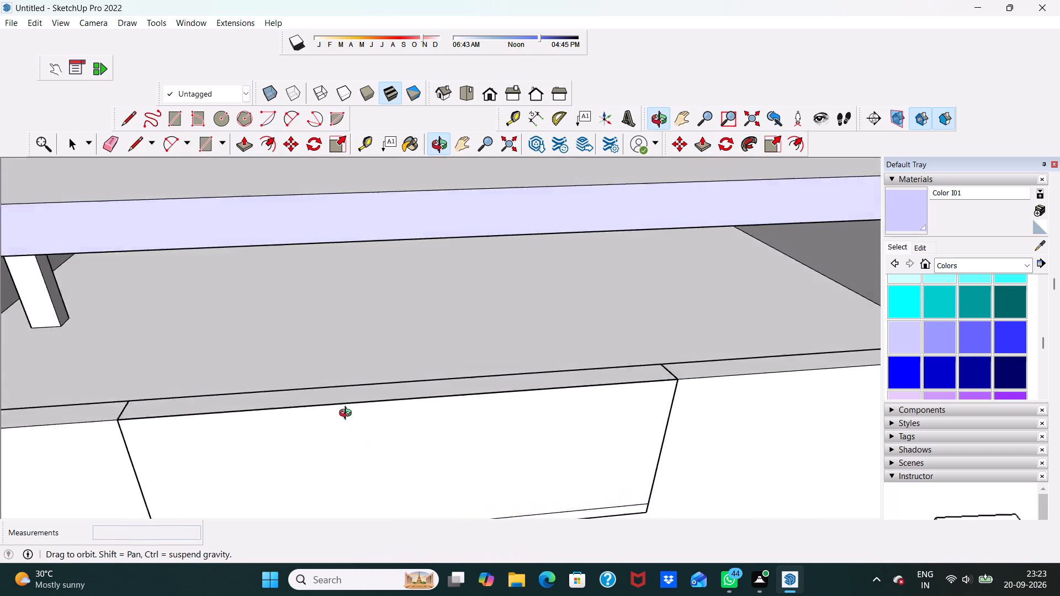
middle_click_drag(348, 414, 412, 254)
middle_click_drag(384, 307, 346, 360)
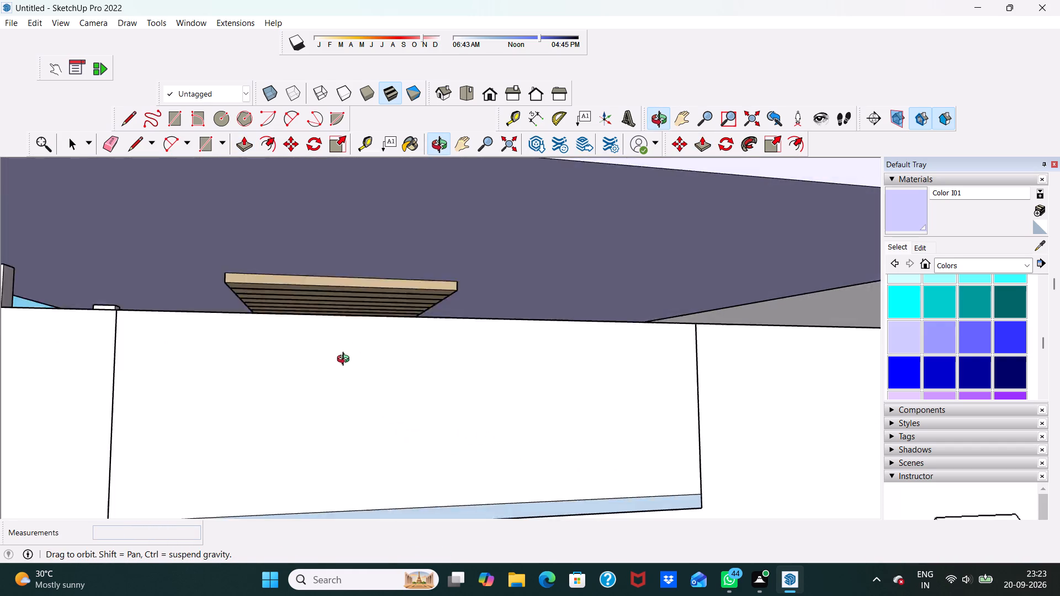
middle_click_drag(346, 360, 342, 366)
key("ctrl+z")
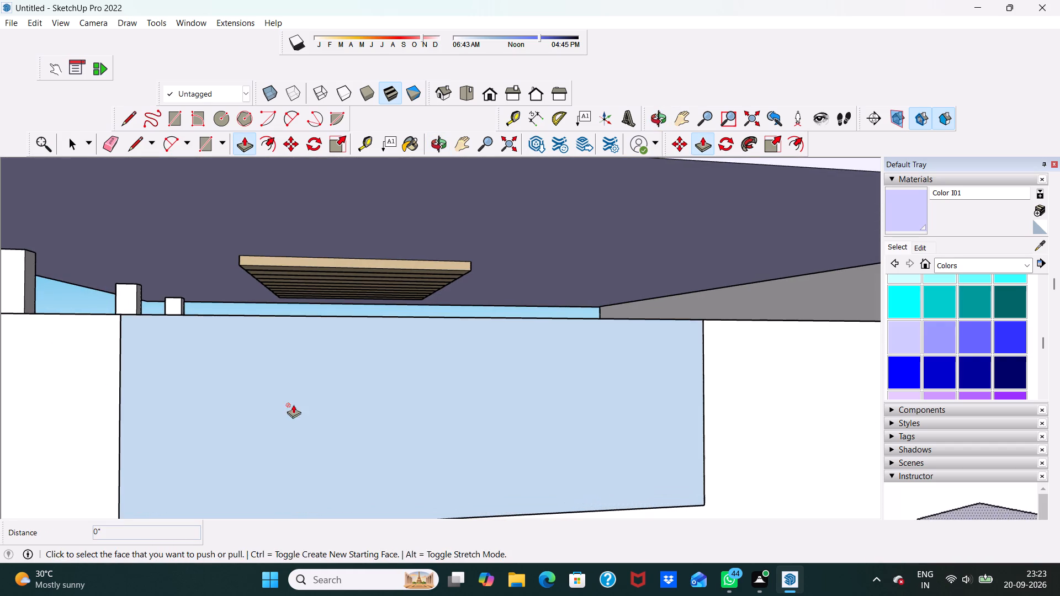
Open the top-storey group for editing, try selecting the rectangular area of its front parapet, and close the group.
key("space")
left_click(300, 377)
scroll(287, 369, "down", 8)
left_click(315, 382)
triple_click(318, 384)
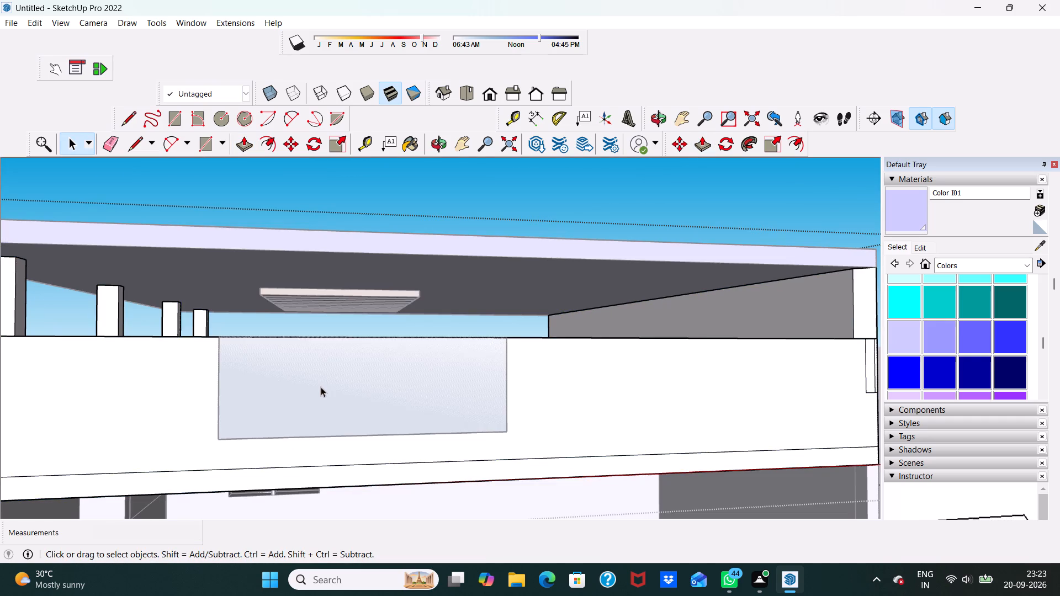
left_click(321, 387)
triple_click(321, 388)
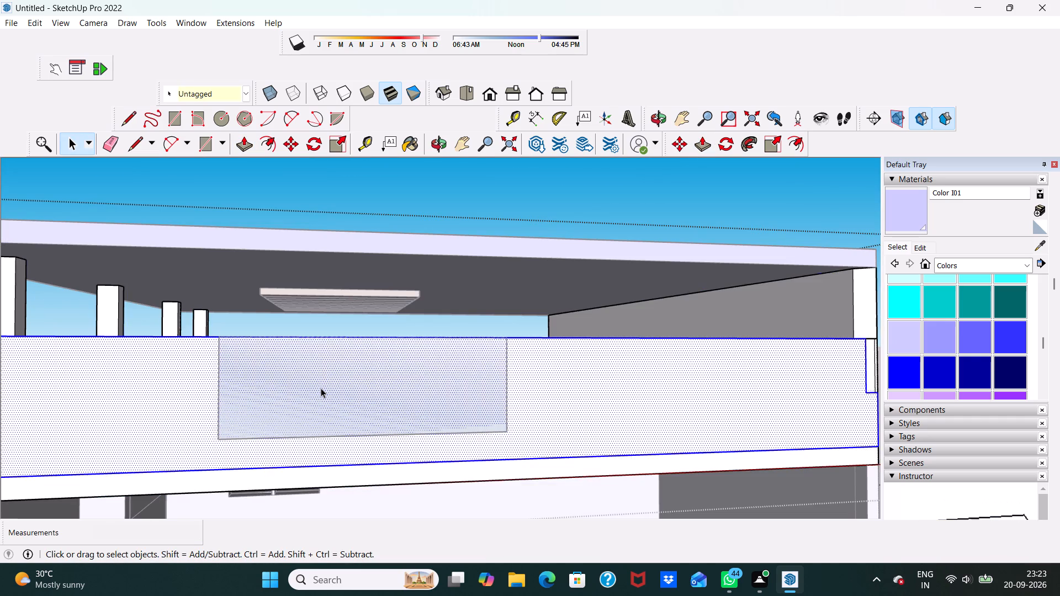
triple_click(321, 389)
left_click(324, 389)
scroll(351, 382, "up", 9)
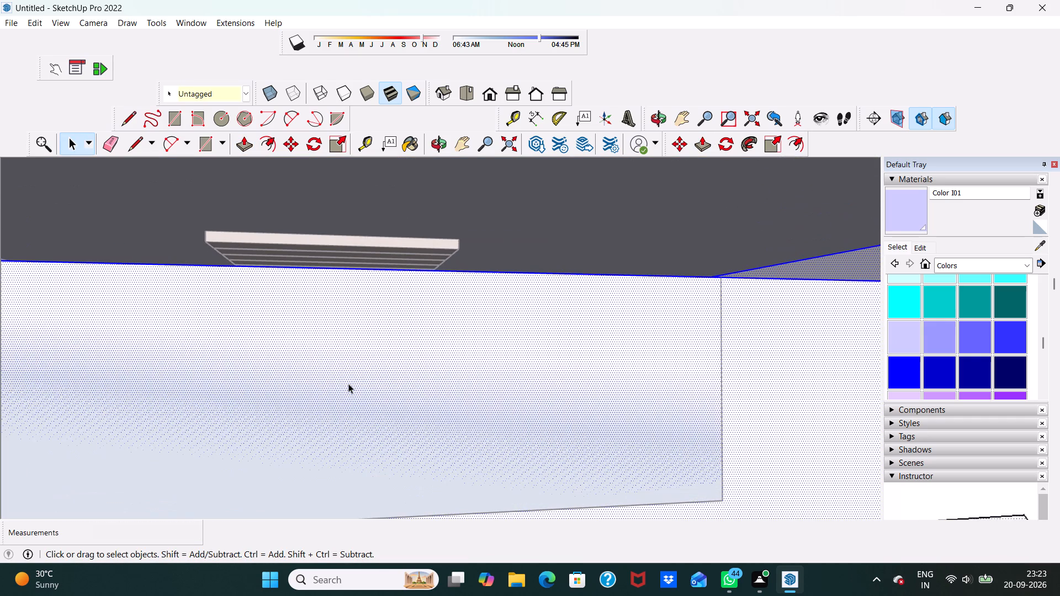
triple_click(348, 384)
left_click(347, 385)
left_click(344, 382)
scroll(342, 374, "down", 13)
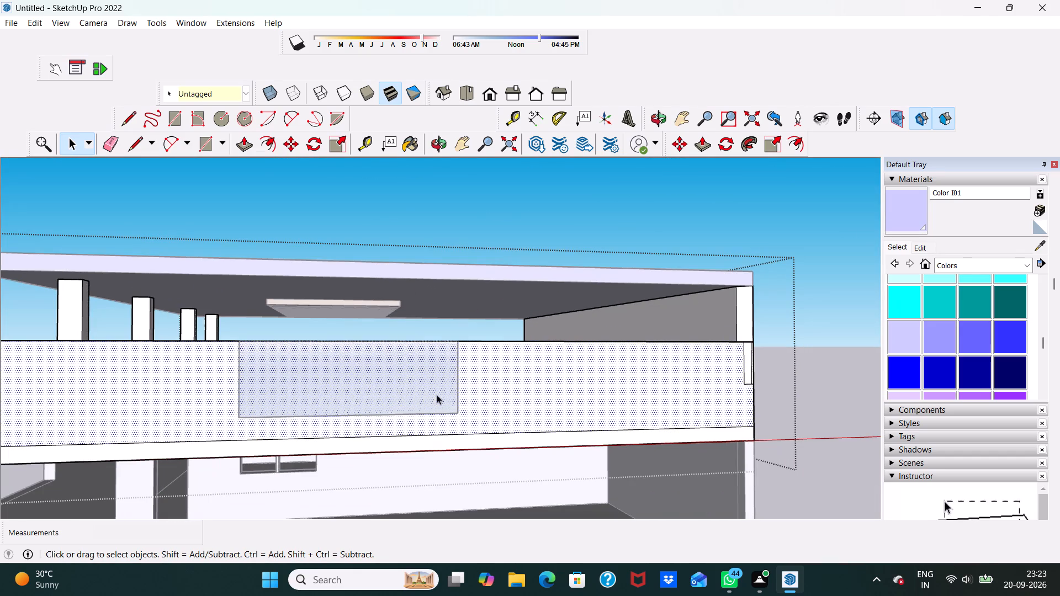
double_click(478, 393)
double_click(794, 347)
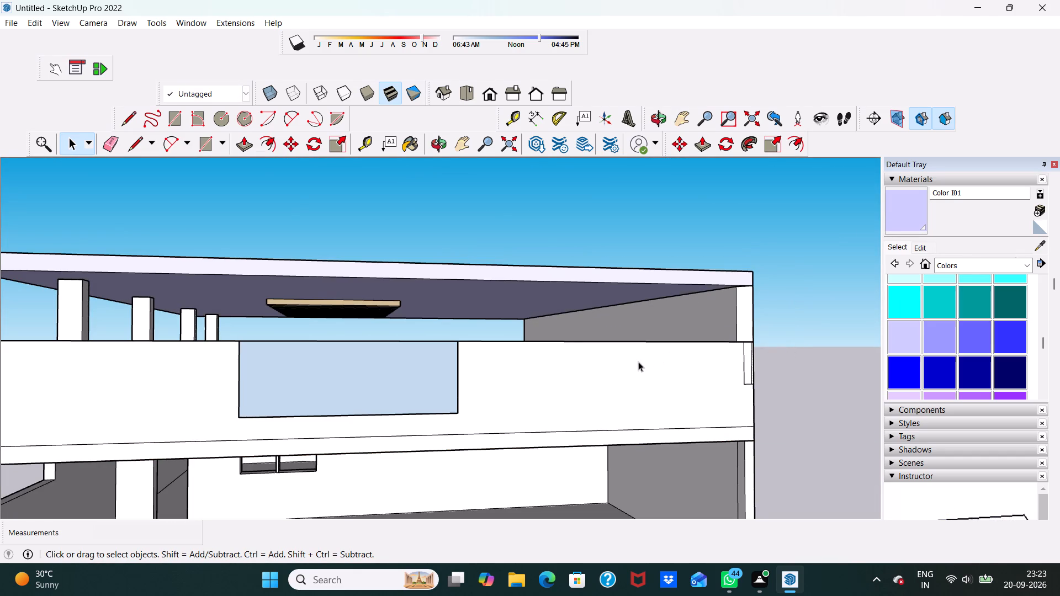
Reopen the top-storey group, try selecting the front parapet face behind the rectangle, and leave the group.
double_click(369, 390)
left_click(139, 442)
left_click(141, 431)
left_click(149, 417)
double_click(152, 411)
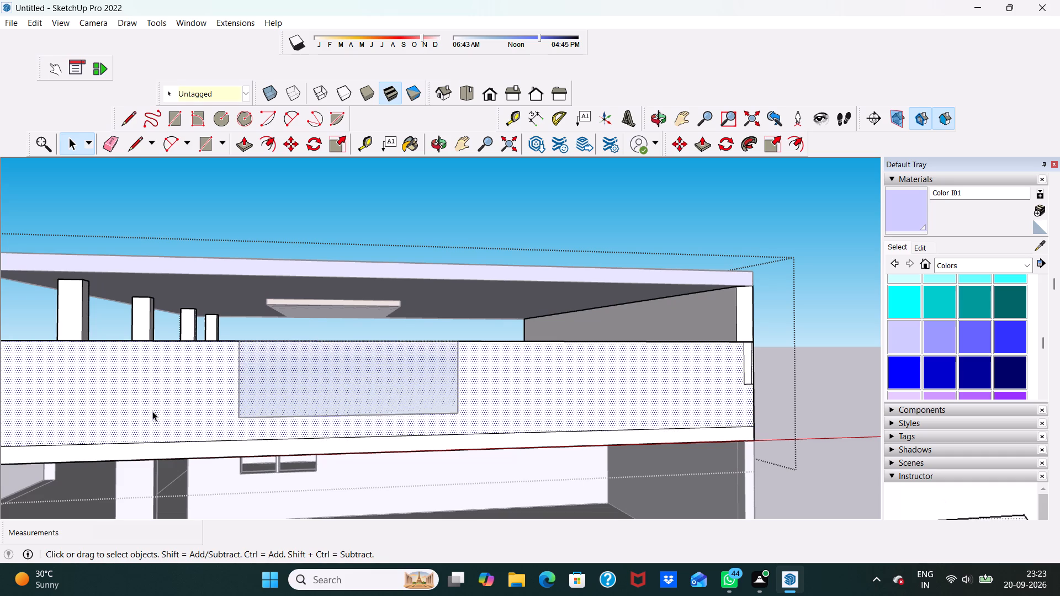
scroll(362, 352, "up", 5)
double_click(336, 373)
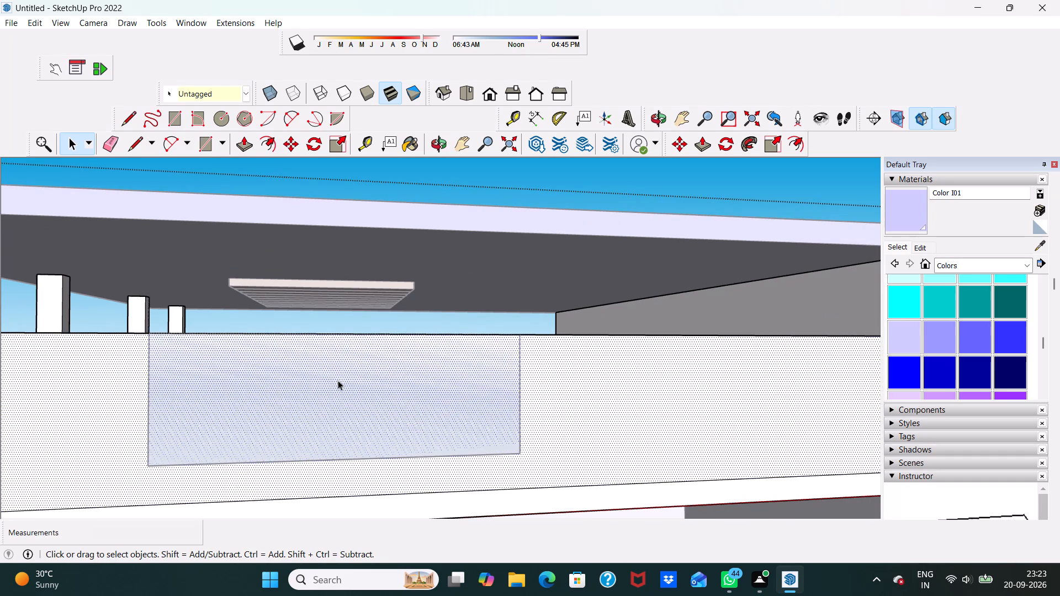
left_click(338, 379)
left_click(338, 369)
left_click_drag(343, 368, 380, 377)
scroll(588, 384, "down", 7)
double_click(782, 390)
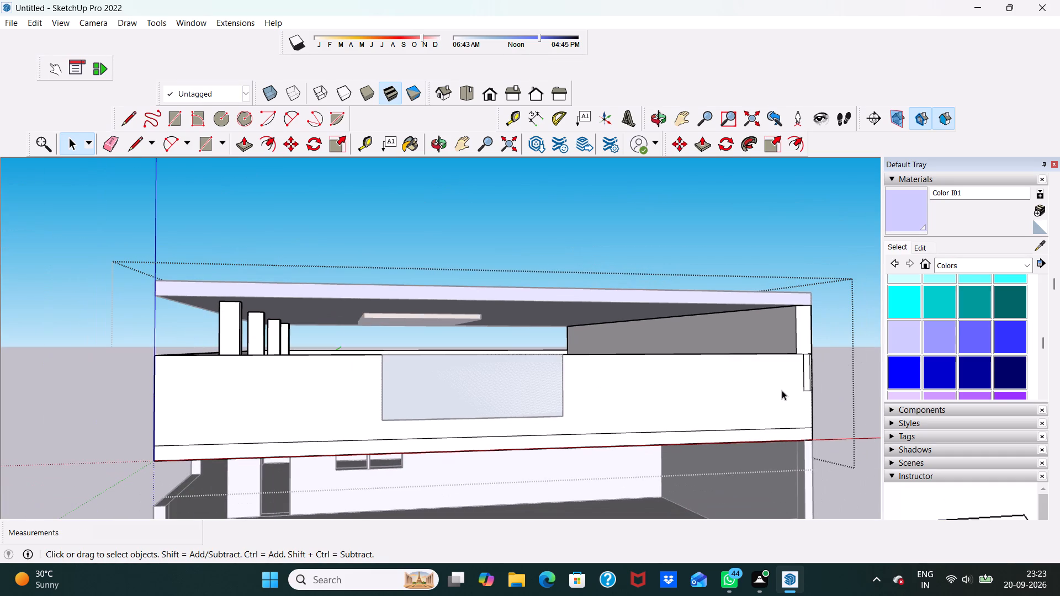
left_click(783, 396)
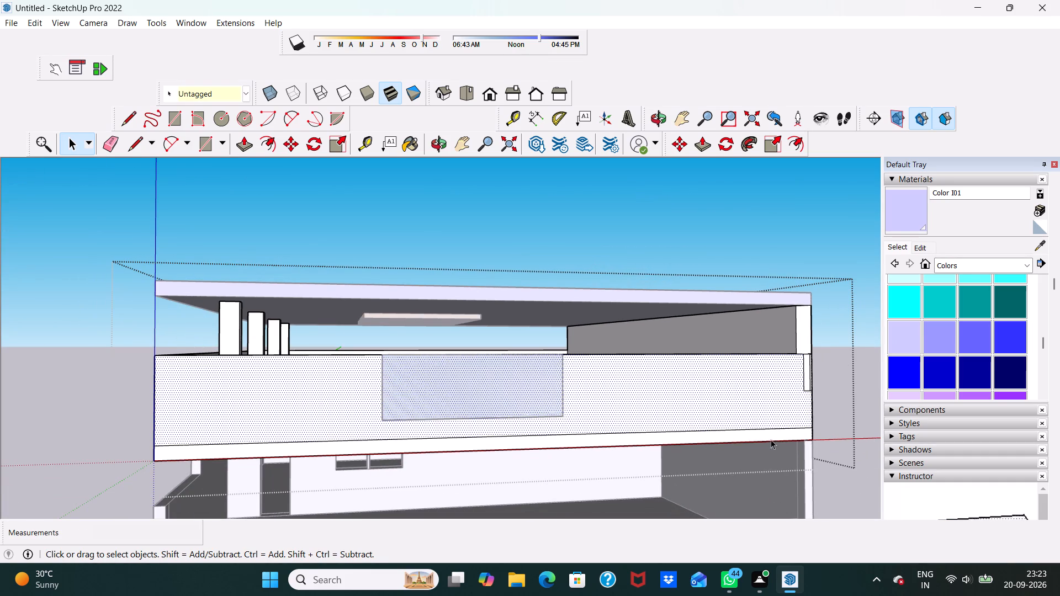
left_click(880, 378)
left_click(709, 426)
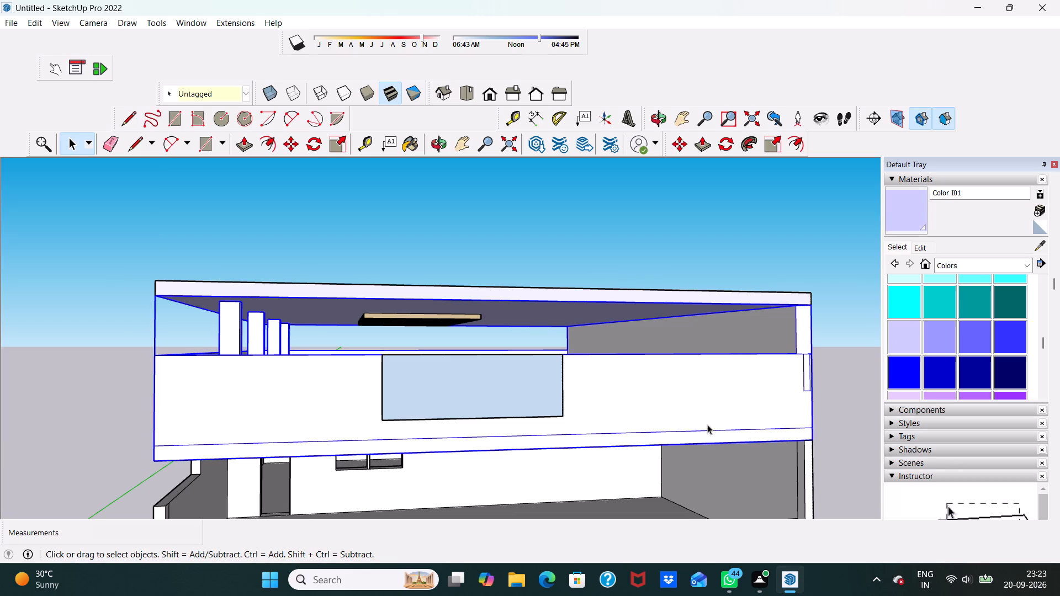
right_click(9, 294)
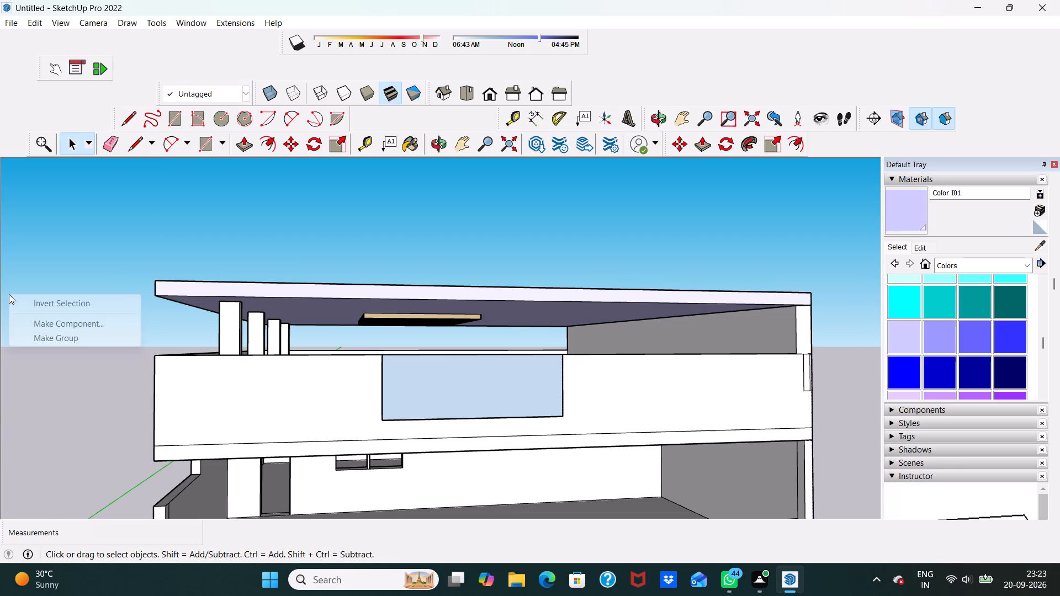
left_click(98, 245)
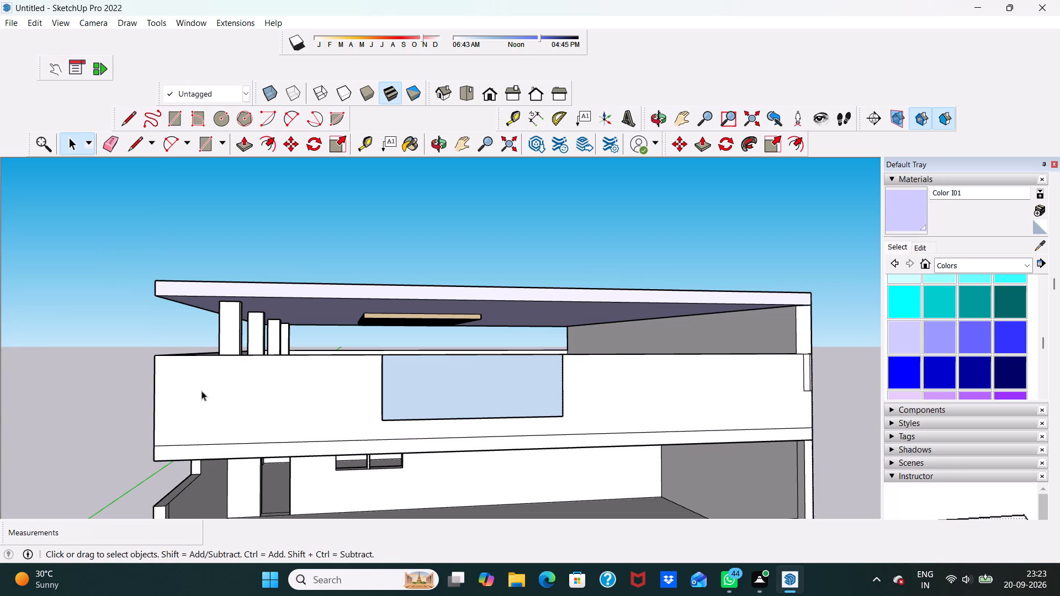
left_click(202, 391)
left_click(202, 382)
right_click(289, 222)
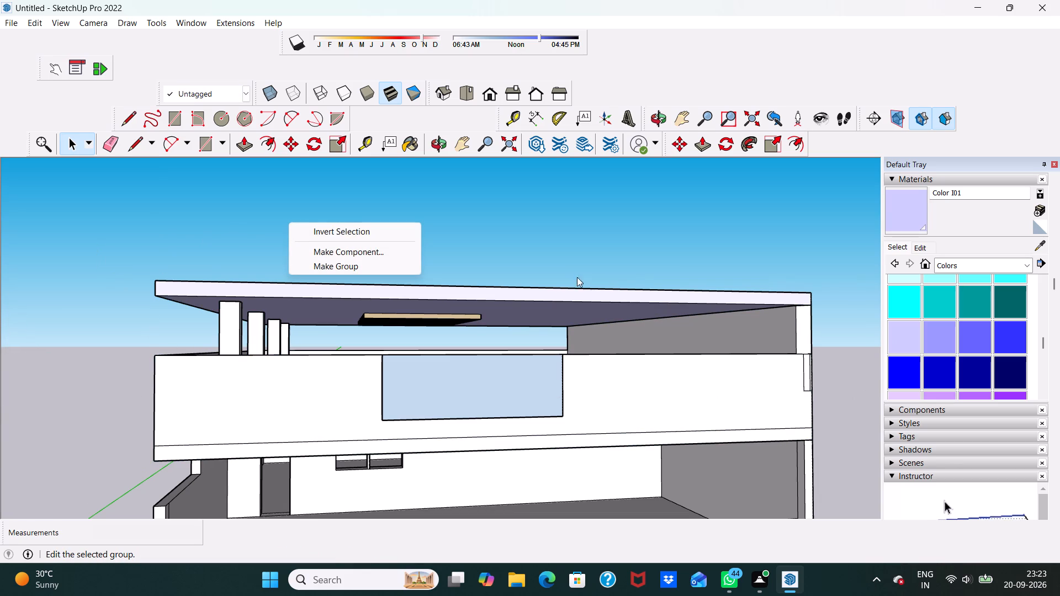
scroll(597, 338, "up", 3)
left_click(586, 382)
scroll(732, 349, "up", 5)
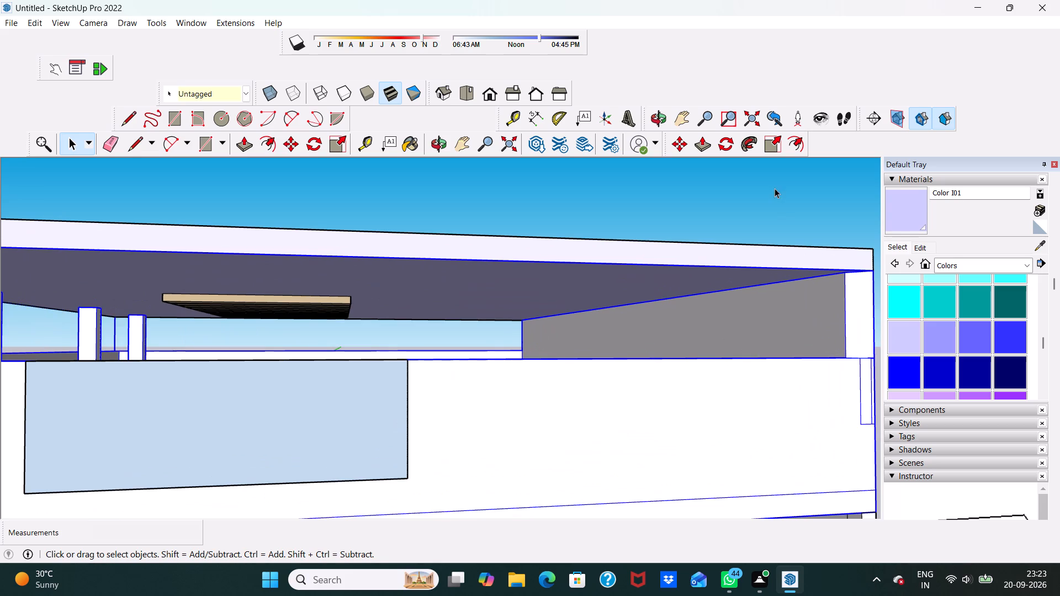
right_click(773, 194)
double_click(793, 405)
Explode the roof slab group with its slatted ceiling panel and clear the selection.
right_click(751, 257)
left_click(814, 342)
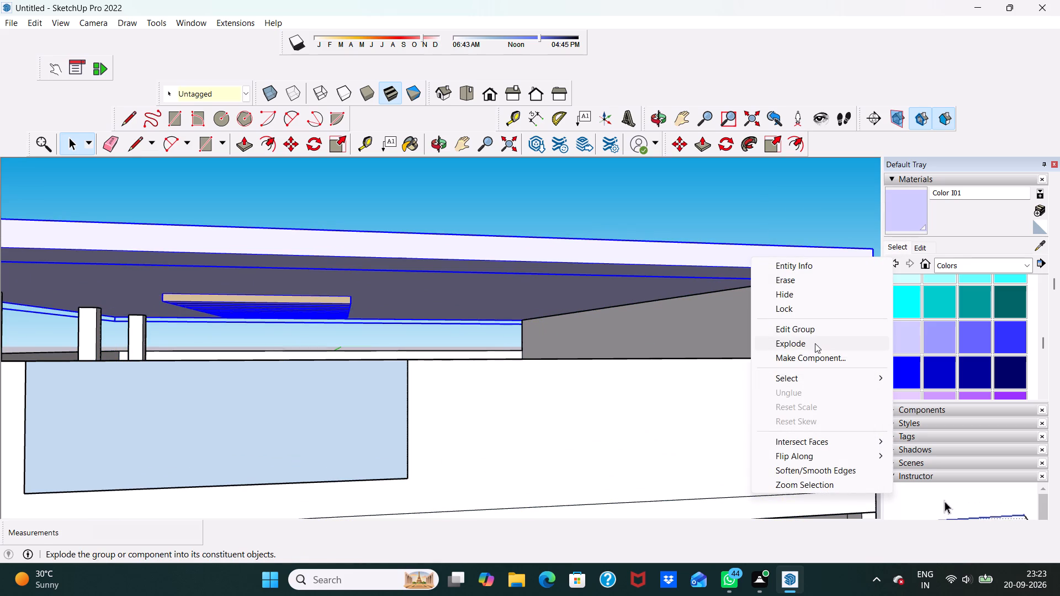
scroll(654, 384, "down", 2)
scroll(348, 392, "down", 4)
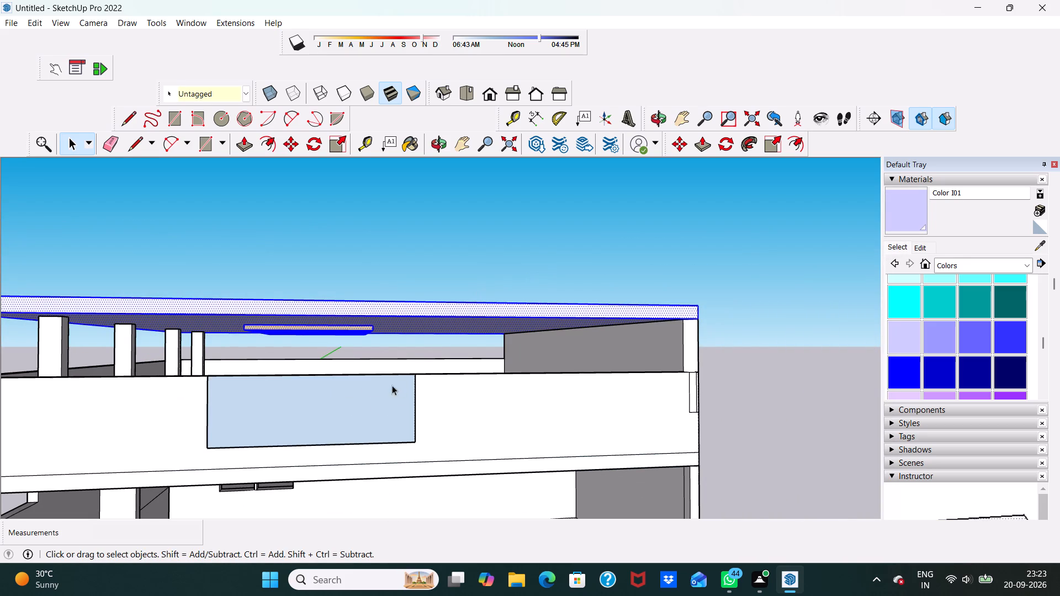
left_click(532, 253)
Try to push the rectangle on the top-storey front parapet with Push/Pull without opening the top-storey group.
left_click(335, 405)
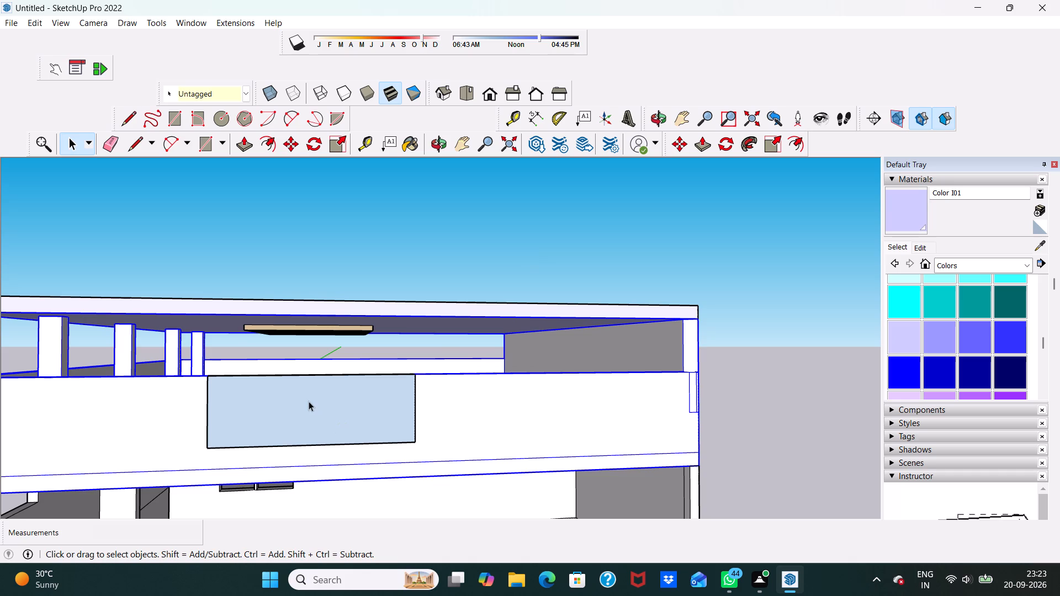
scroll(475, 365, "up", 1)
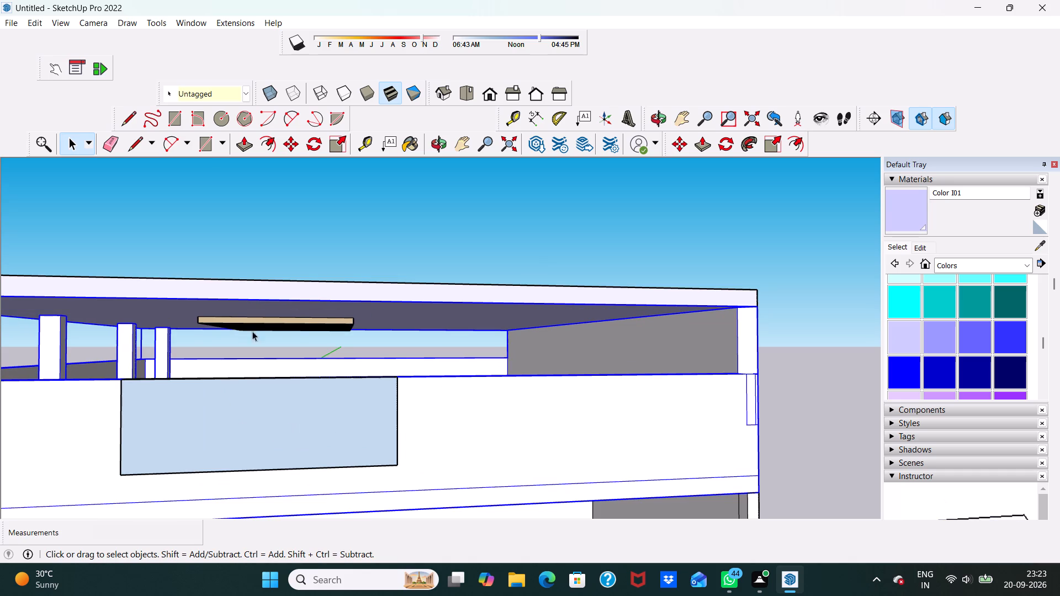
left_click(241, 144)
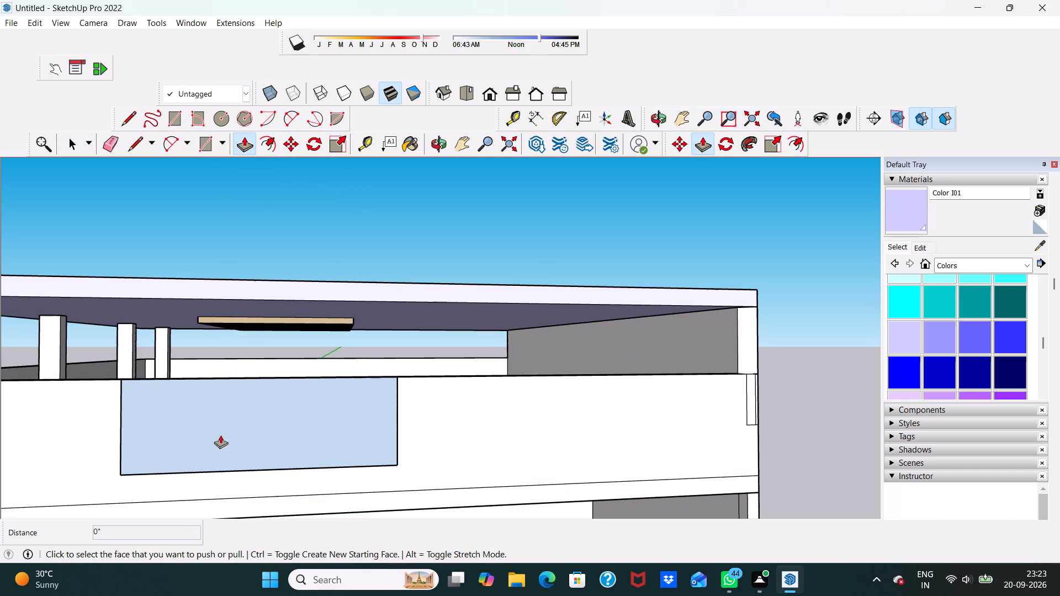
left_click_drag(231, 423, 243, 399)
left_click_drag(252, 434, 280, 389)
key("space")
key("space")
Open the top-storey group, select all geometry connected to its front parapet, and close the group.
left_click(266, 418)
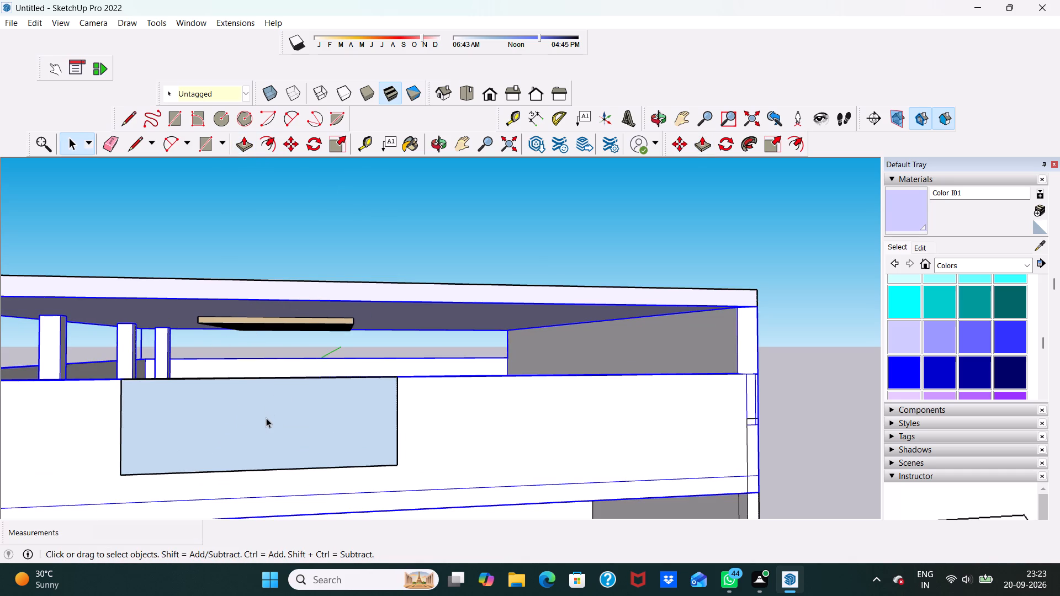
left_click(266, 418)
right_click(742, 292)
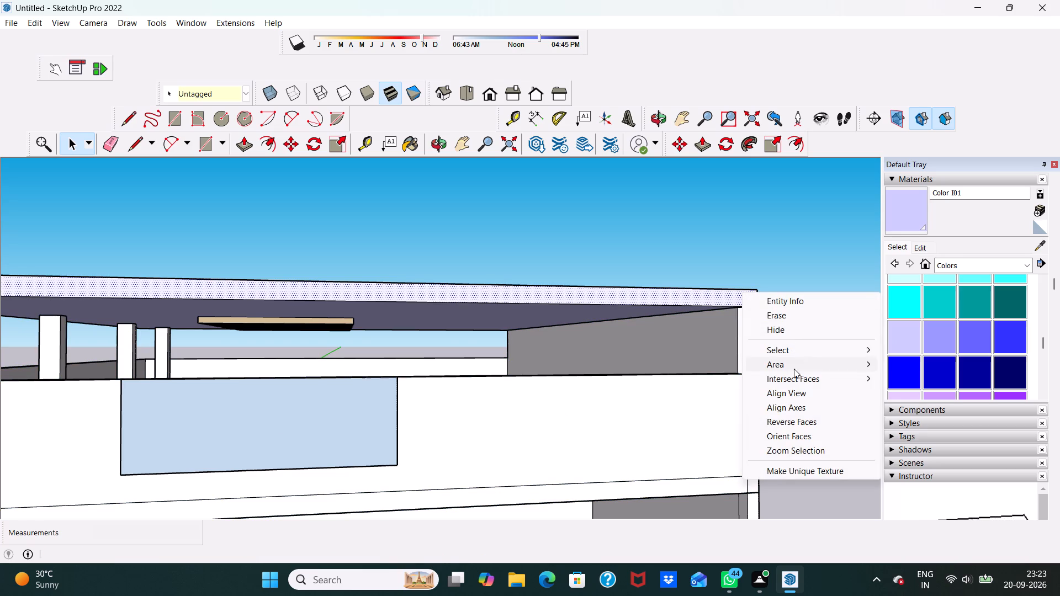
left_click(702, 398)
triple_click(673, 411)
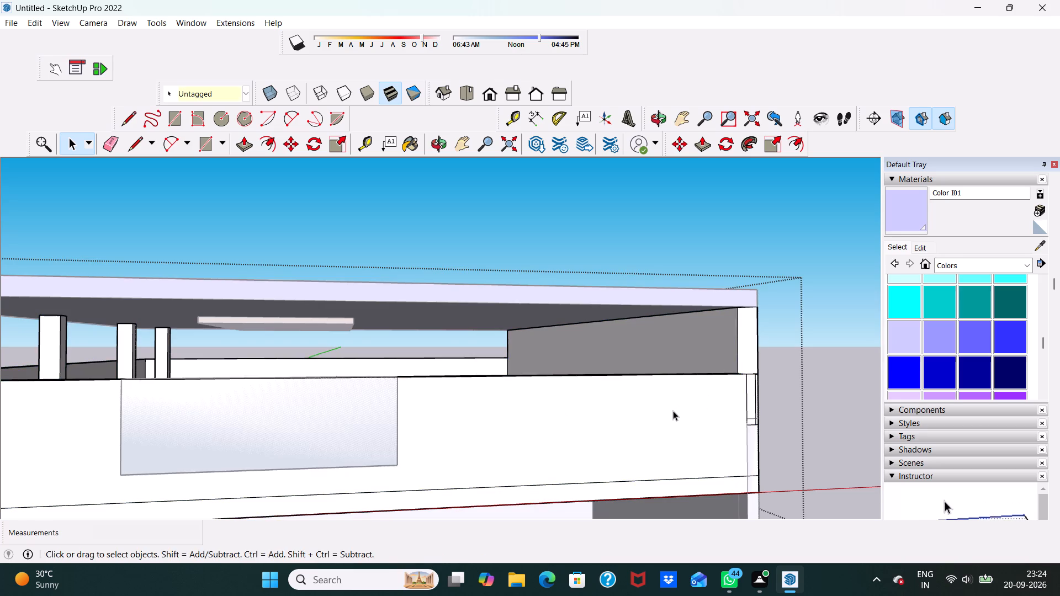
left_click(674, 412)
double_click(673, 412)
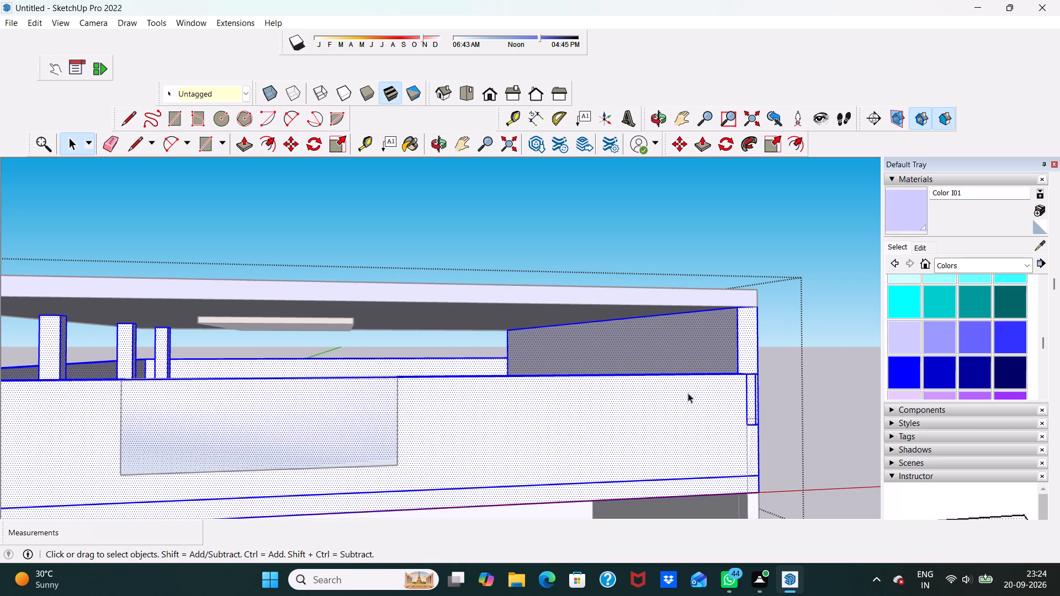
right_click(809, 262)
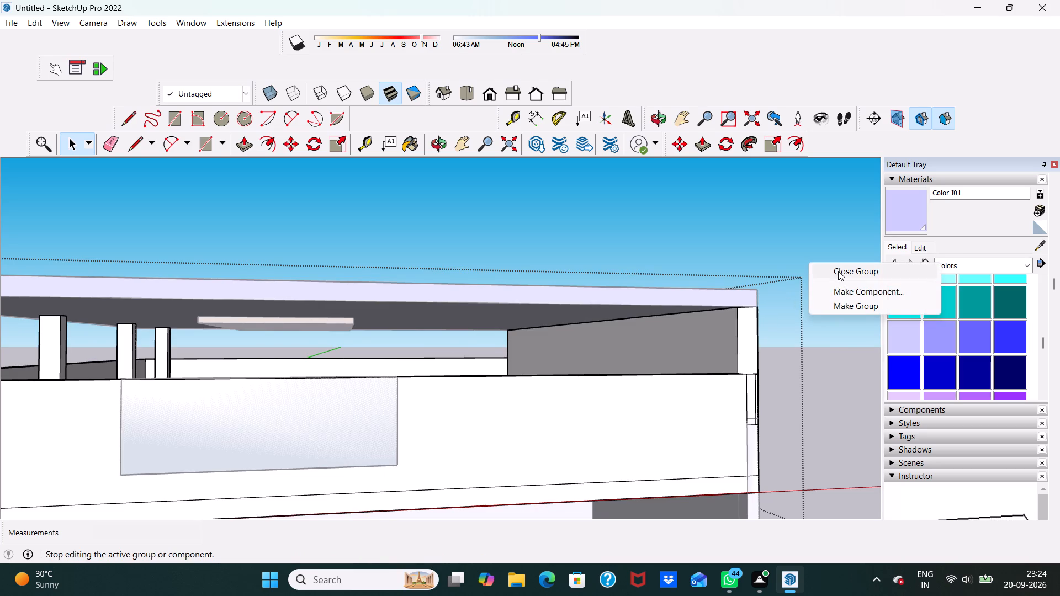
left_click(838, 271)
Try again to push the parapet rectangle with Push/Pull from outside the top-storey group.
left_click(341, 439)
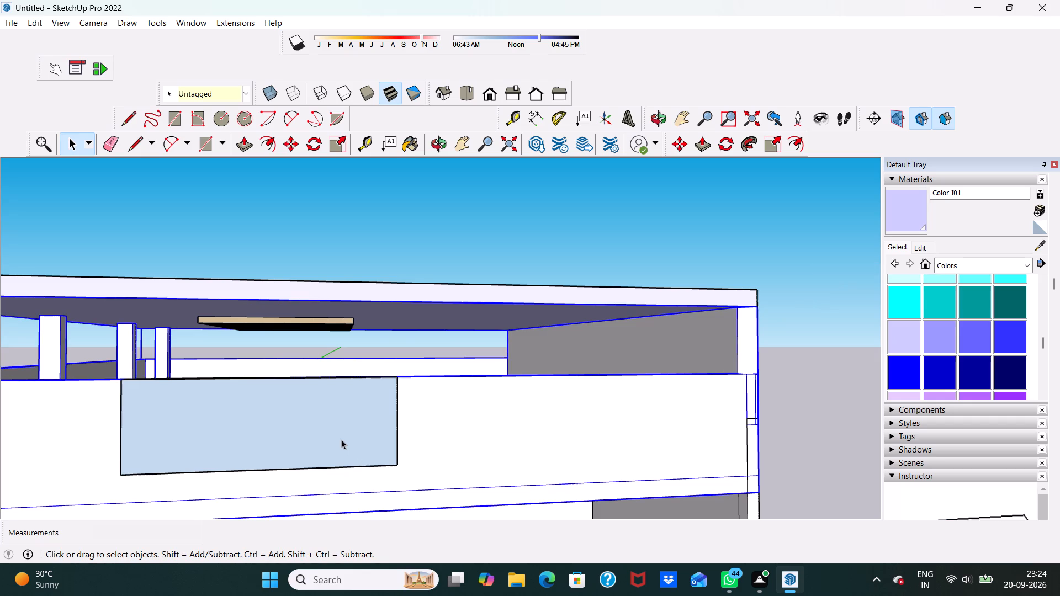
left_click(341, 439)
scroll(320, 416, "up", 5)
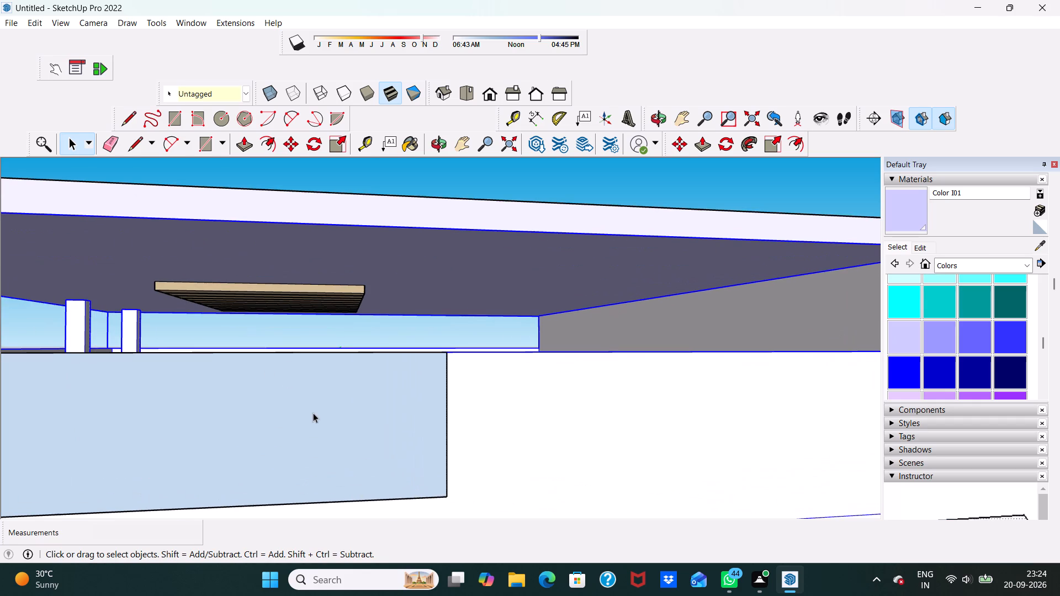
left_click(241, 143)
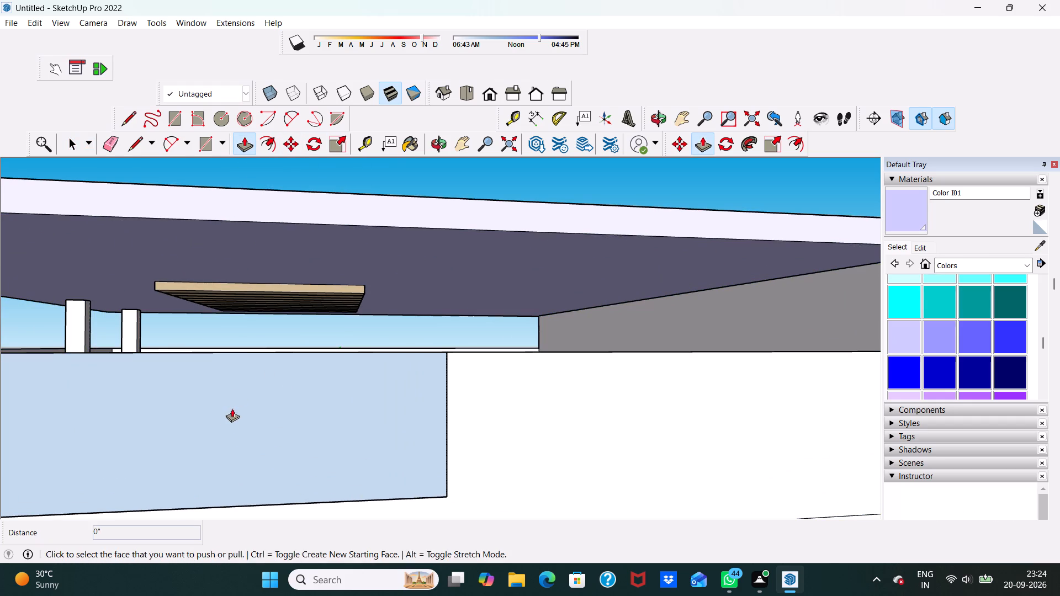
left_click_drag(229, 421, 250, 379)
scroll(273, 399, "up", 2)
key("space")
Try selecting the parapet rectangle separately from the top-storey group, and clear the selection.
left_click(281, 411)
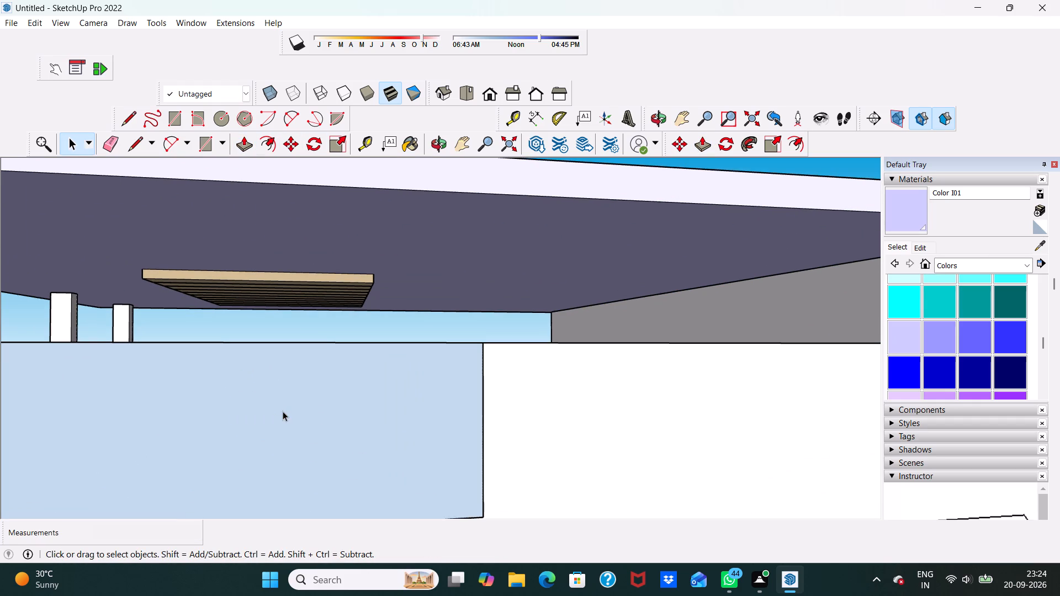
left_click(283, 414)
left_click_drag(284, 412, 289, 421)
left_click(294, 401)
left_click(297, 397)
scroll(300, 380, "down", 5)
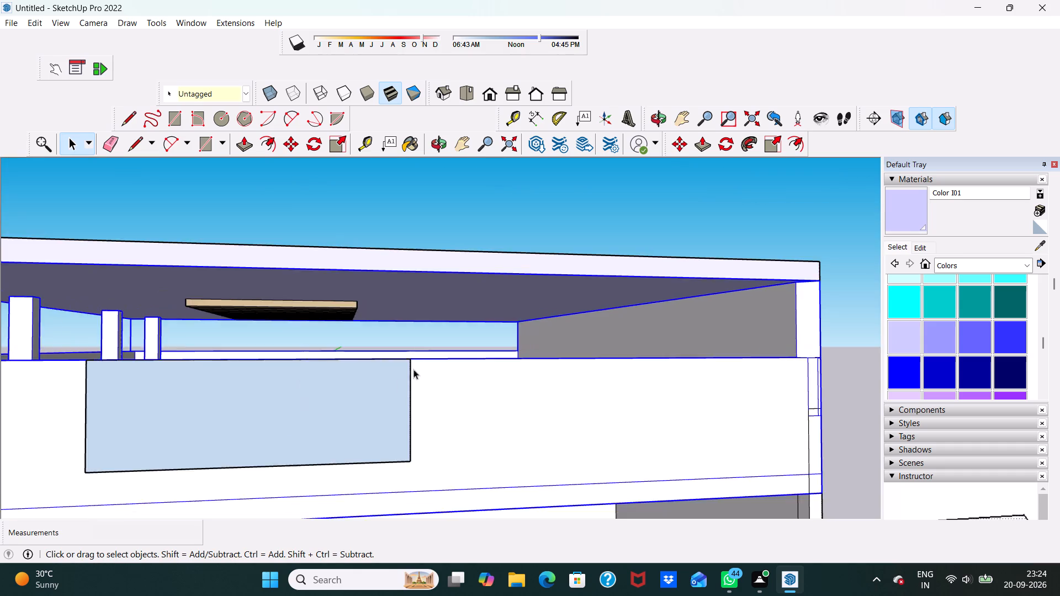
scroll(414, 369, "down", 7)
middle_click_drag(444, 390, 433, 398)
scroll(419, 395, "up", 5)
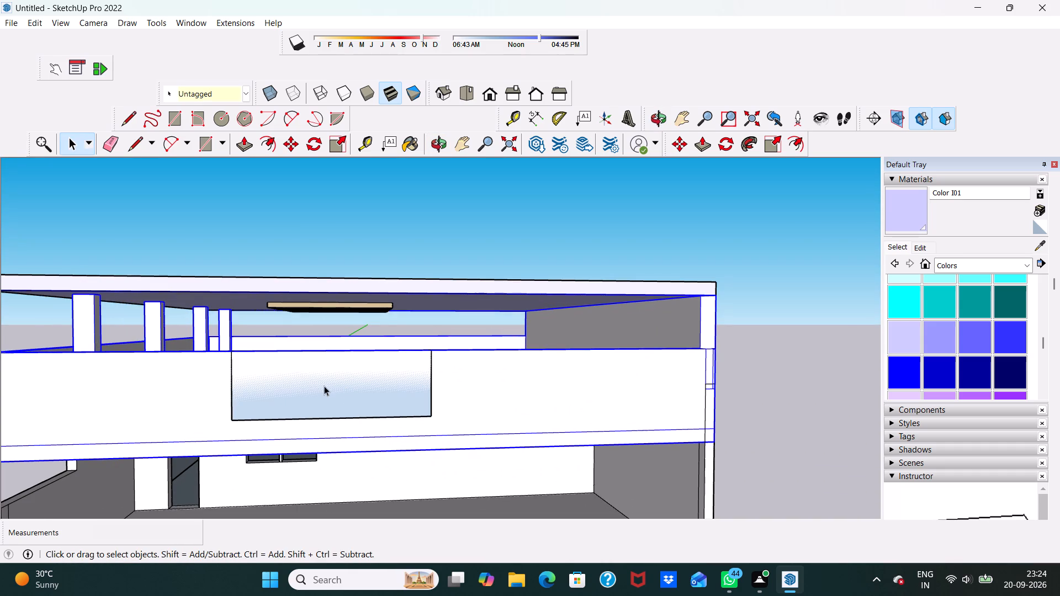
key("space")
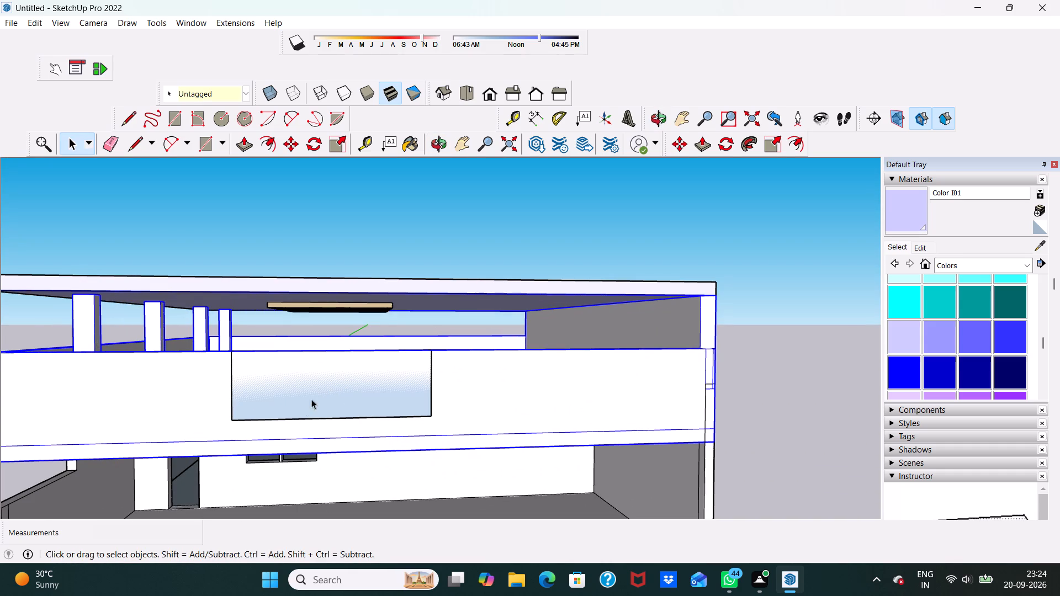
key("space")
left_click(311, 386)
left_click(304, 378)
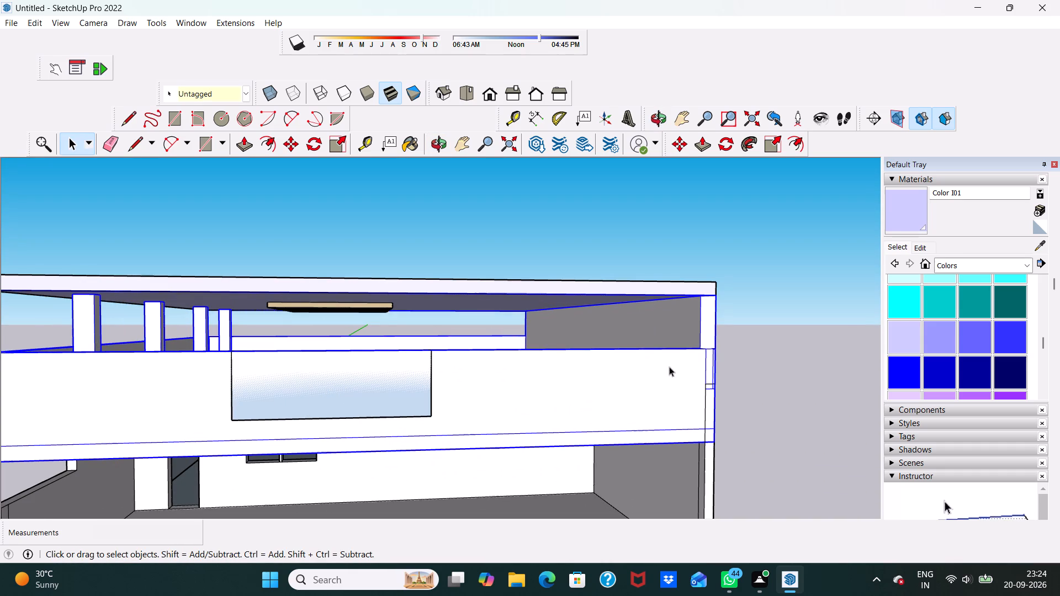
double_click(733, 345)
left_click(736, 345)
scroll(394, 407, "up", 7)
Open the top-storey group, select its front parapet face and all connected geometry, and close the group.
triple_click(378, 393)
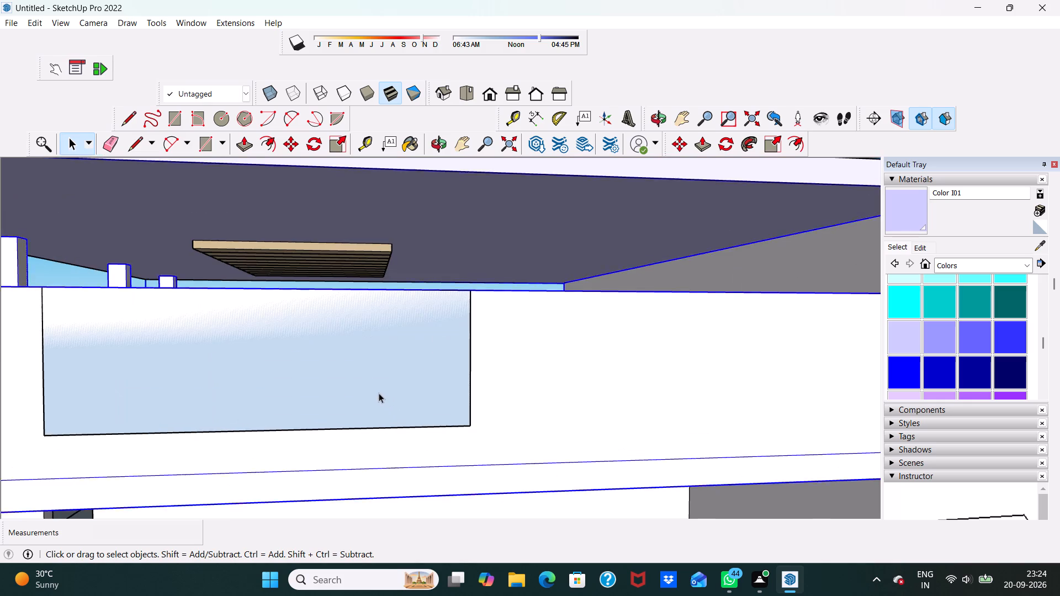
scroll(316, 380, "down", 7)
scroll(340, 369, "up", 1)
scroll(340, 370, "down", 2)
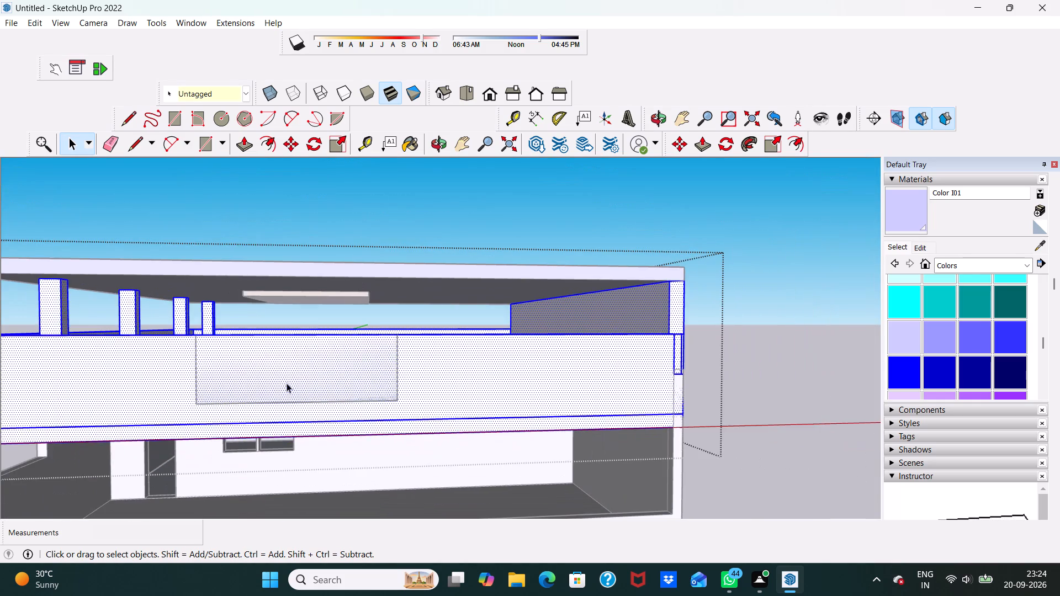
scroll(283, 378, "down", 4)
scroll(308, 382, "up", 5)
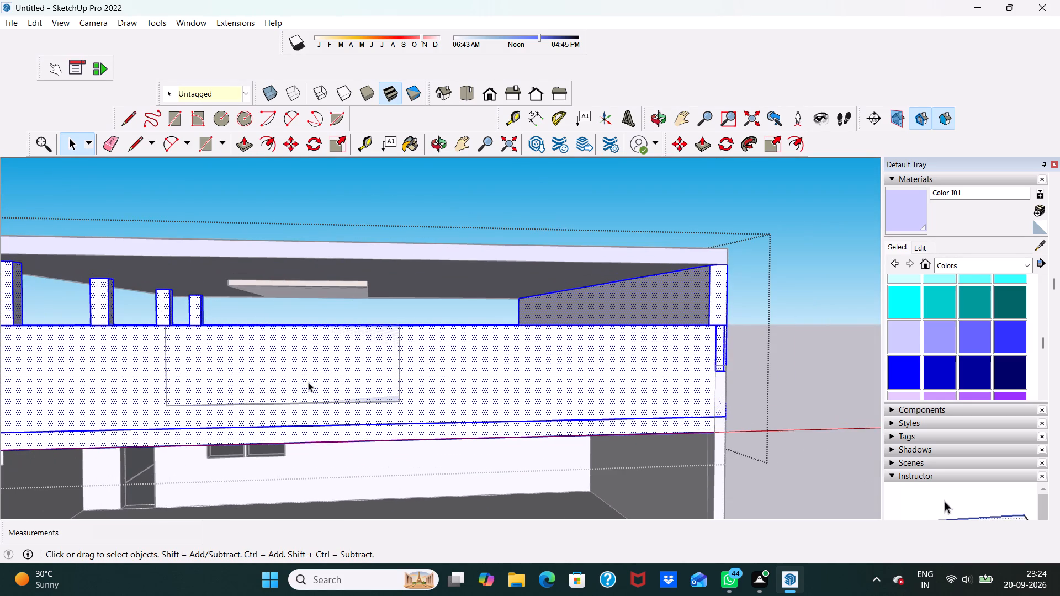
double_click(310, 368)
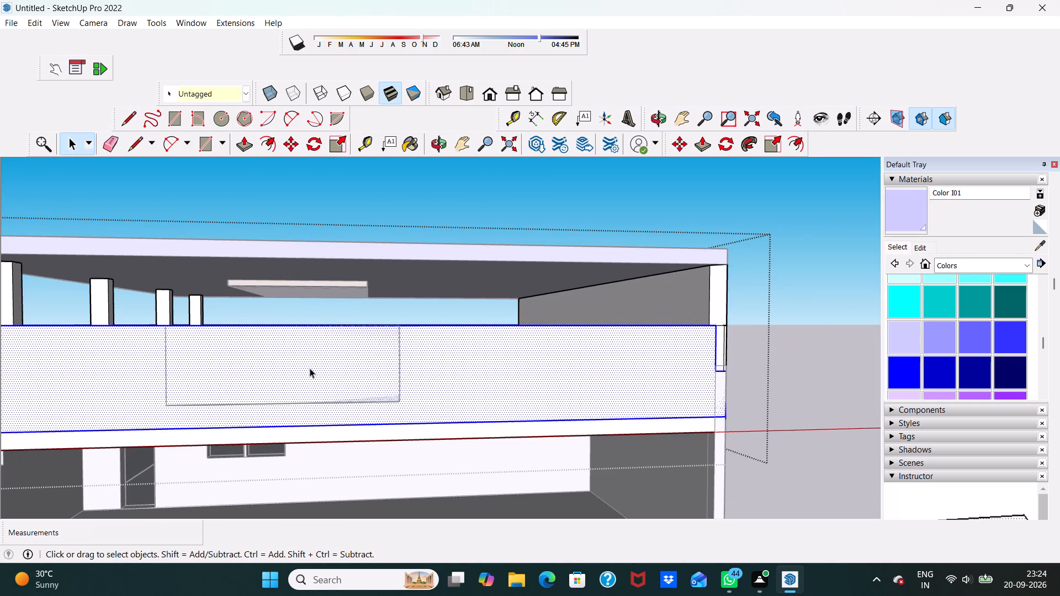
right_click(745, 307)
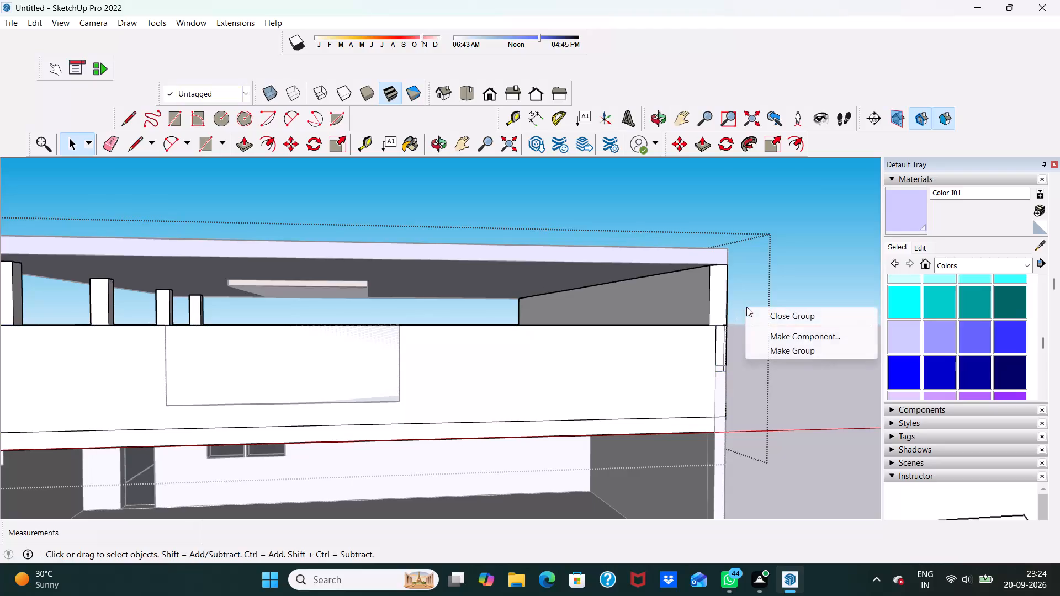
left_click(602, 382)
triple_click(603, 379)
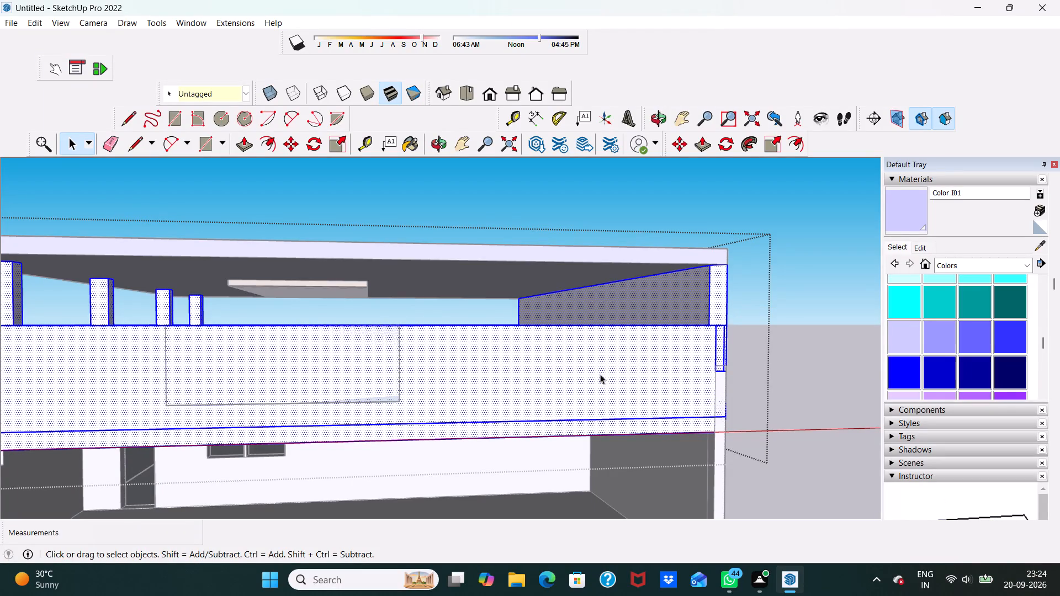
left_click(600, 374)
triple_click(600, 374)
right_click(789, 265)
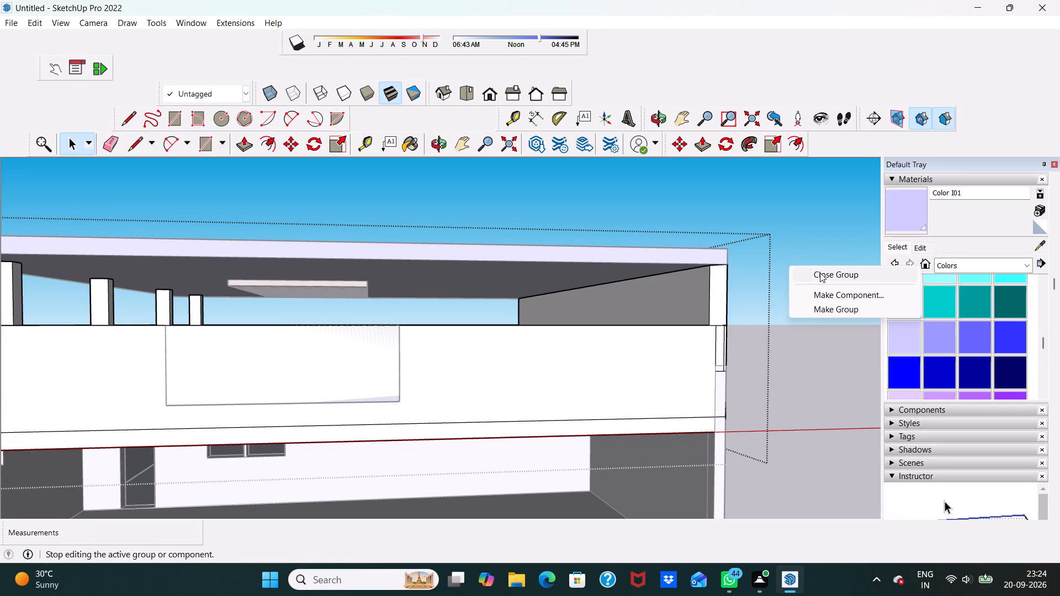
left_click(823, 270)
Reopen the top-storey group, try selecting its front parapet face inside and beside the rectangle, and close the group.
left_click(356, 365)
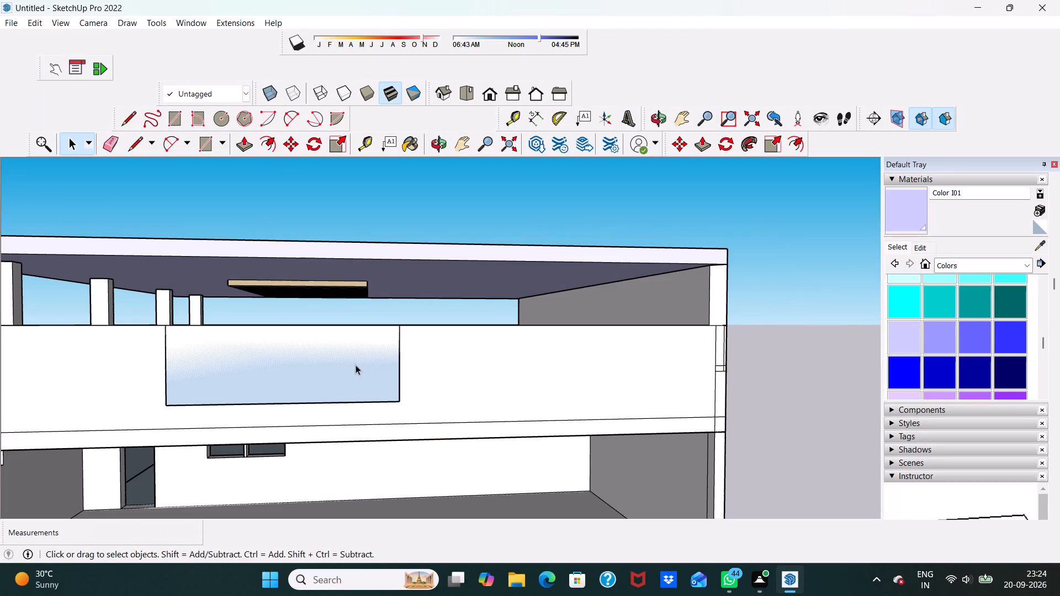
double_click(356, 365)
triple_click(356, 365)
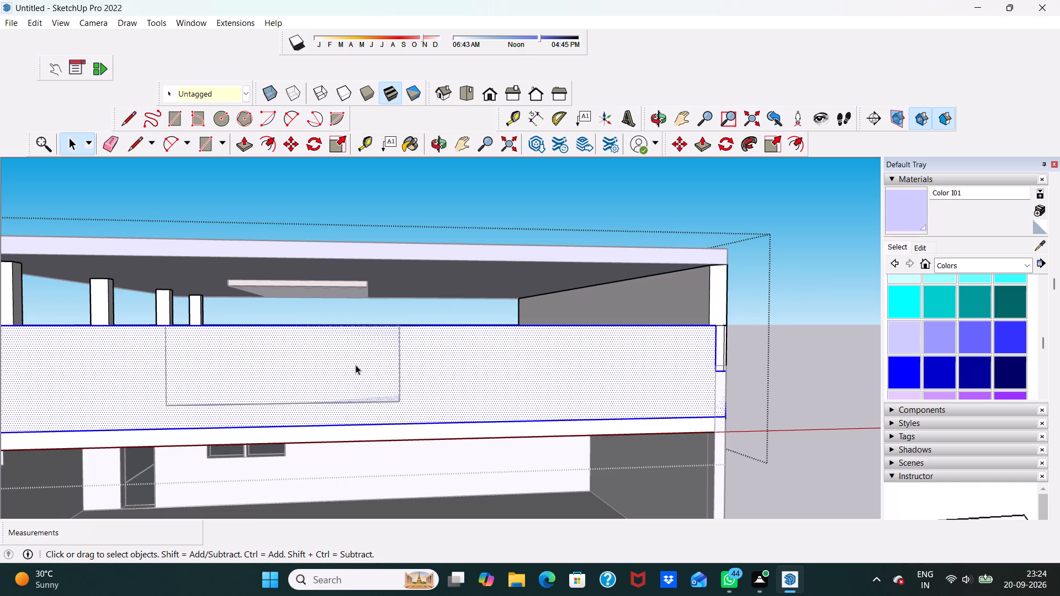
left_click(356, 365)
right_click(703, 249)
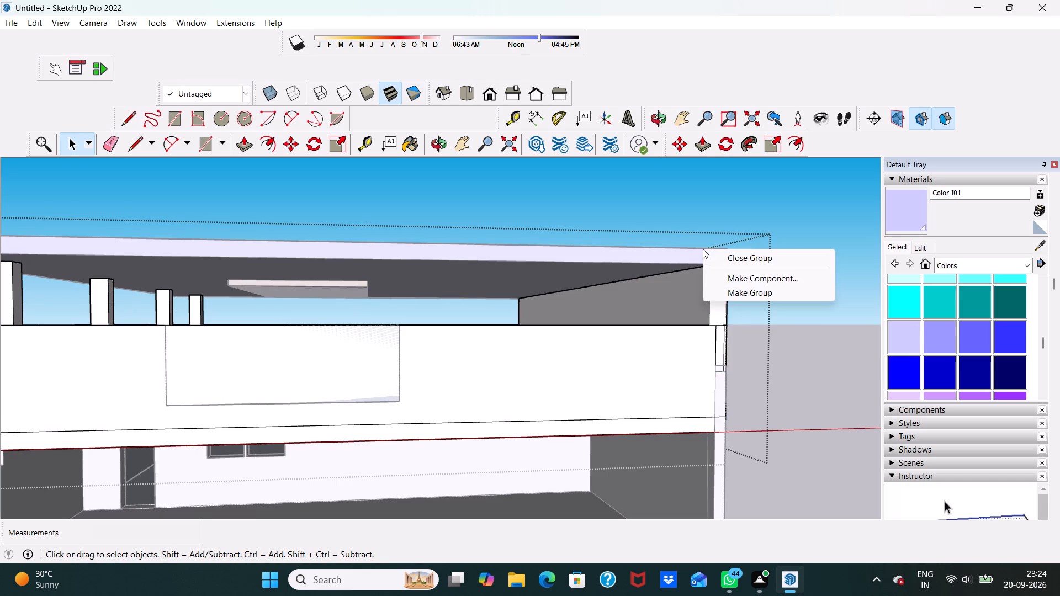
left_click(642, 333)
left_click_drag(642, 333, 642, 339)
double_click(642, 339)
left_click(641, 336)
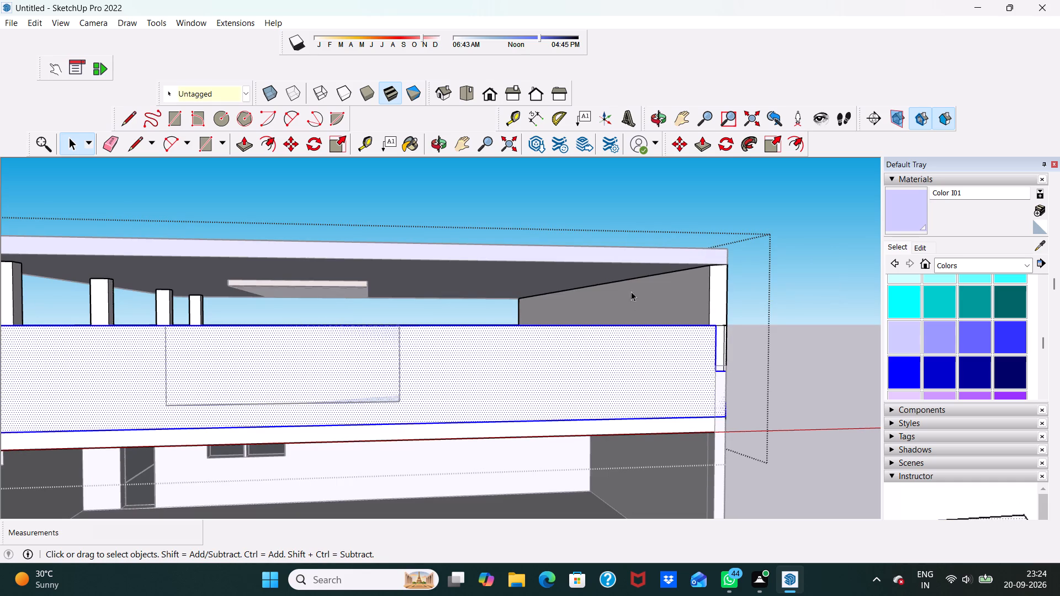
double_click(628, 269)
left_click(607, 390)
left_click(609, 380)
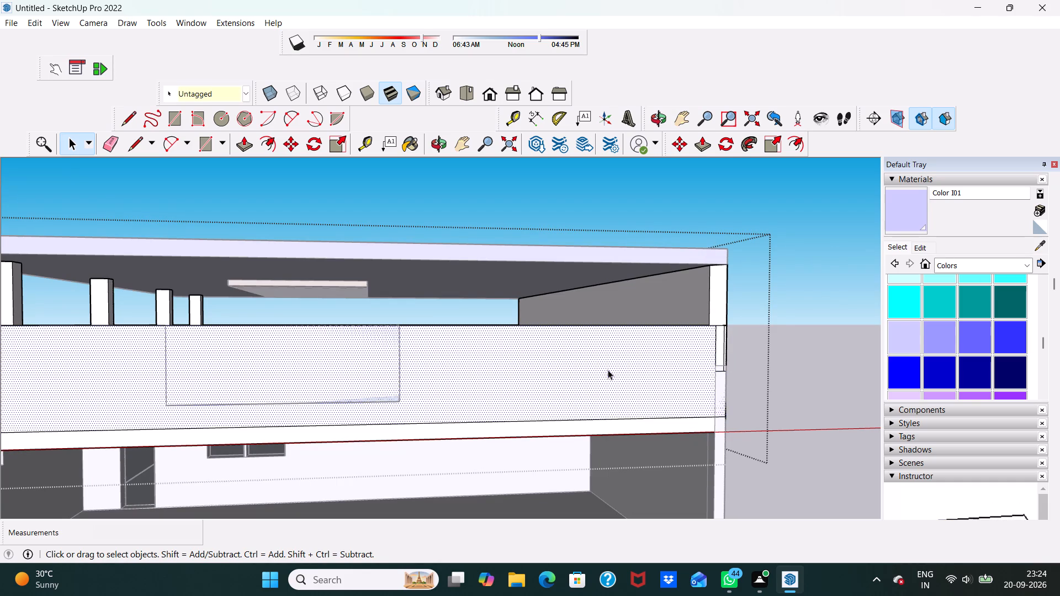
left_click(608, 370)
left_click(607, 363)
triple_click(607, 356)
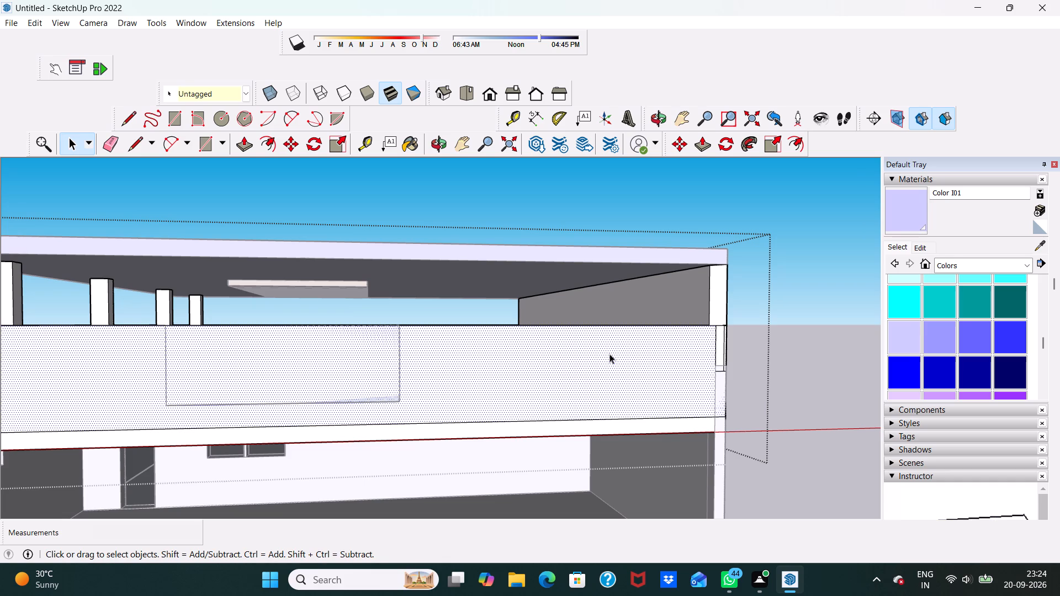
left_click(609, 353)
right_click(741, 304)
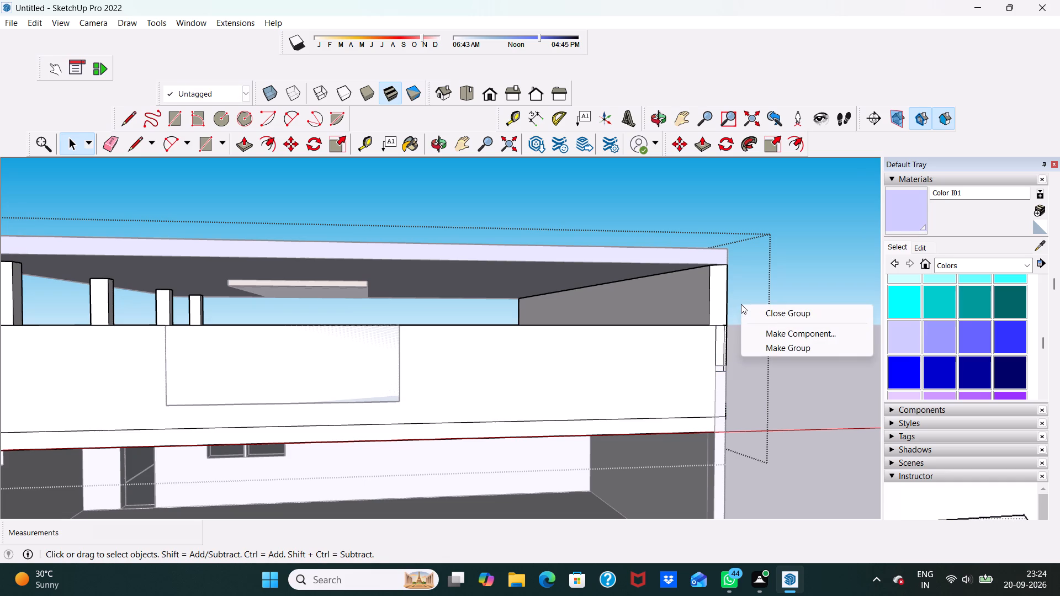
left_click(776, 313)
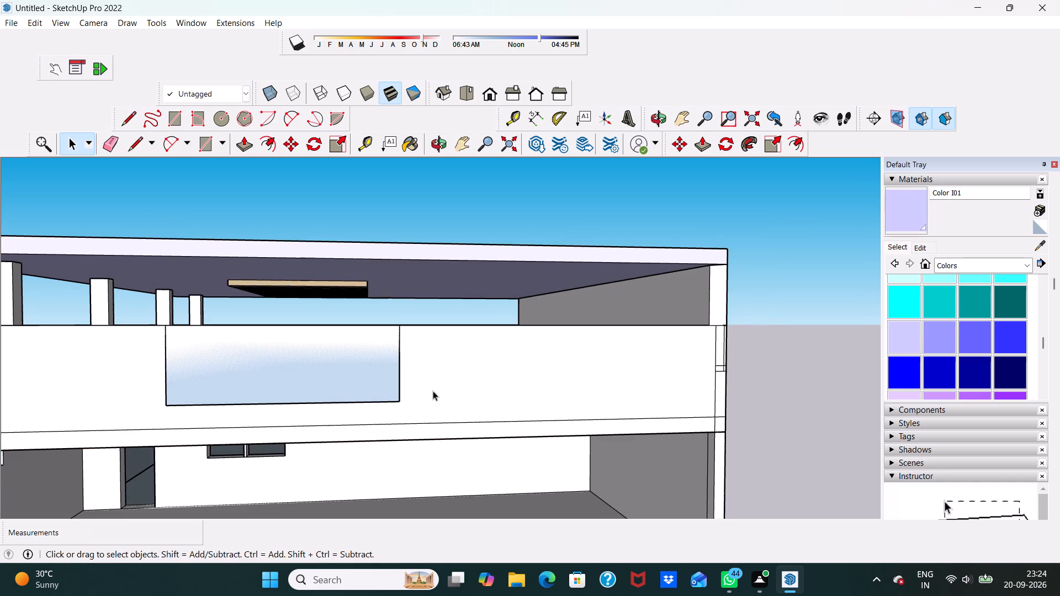
Open the top-storey group and push its front parapet face behind the rectangle by 2".
left_click(366, 385)
double_click(362, 376)
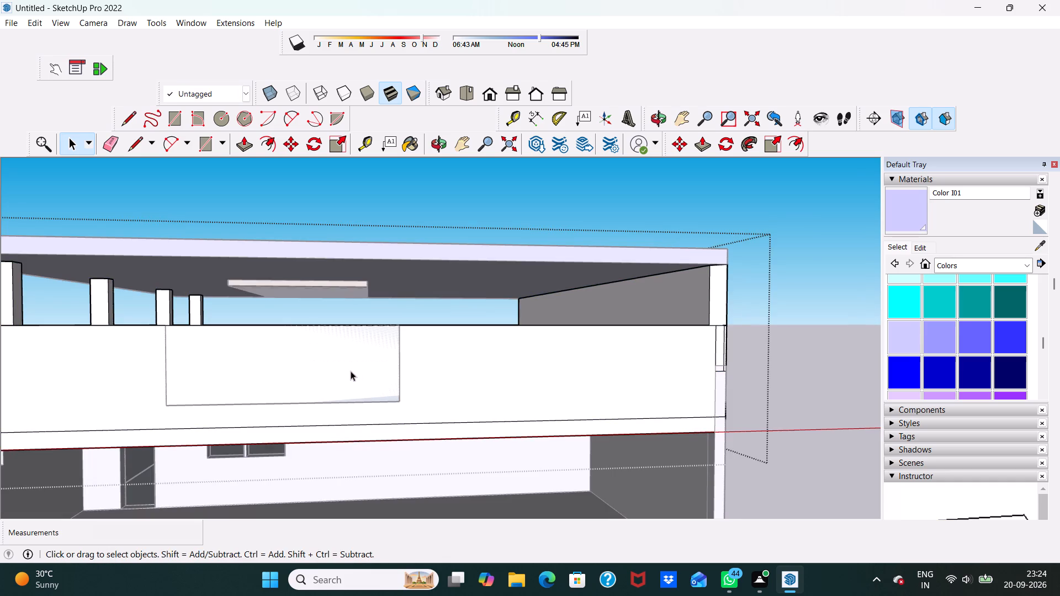
scroll(341, 372, "up", 5)
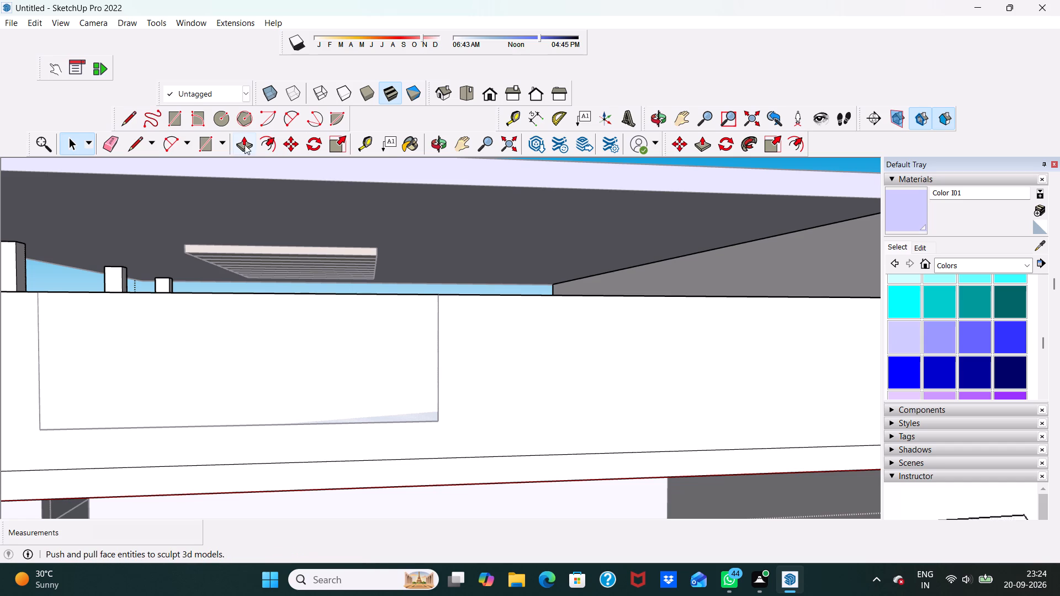
left_click(245, 145)
left_click_drag(230, 364, 236, 375)
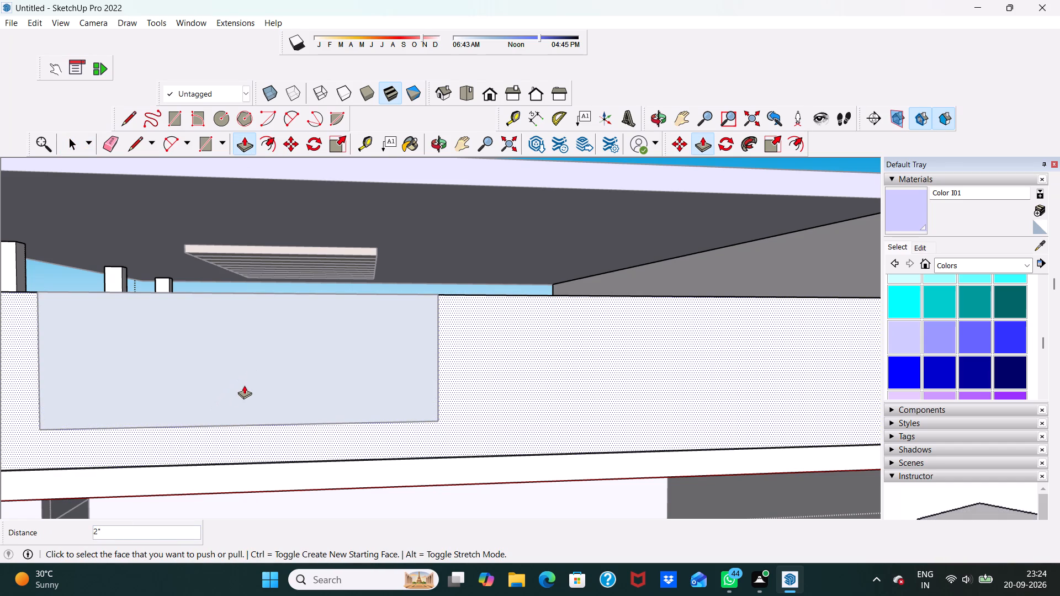
Undo the 2" push of the front parapet face and leave the top-storey group.
key("ctrl+z")
key("space")
key("space")
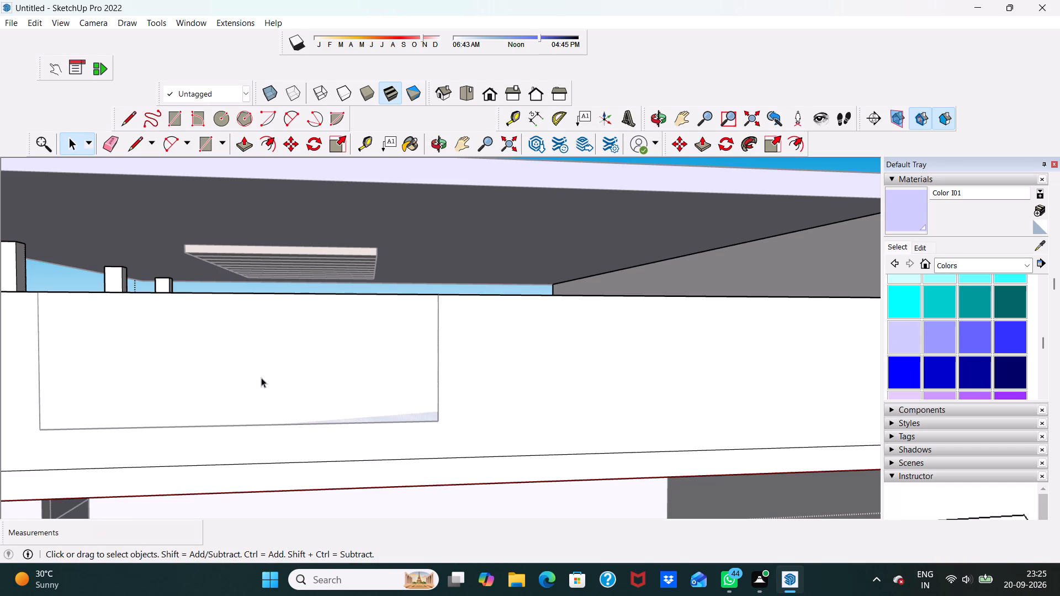
key("ctrl+z")
scroll(255, 377, "down", 4)
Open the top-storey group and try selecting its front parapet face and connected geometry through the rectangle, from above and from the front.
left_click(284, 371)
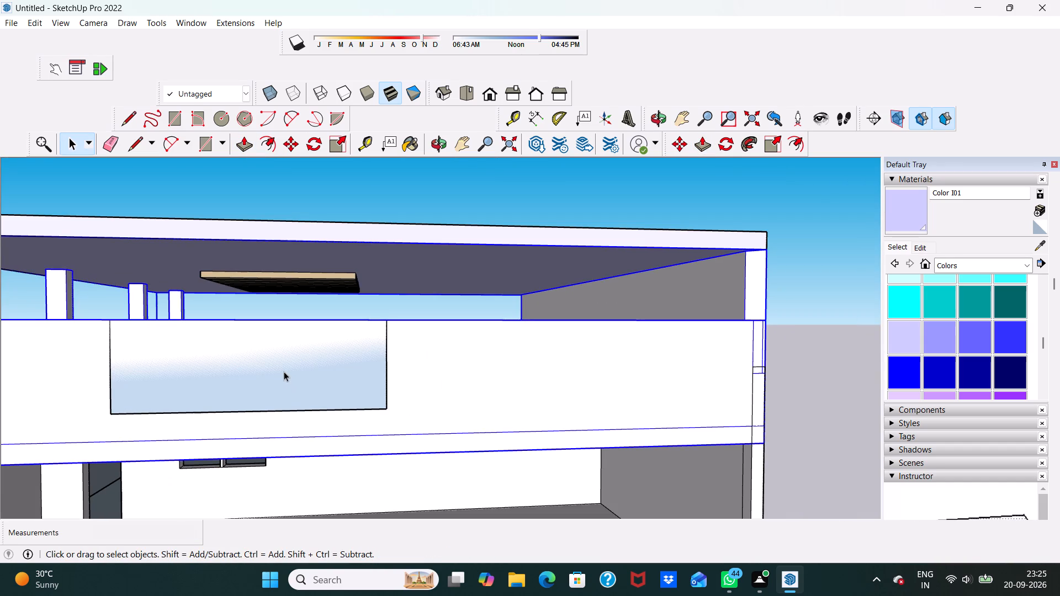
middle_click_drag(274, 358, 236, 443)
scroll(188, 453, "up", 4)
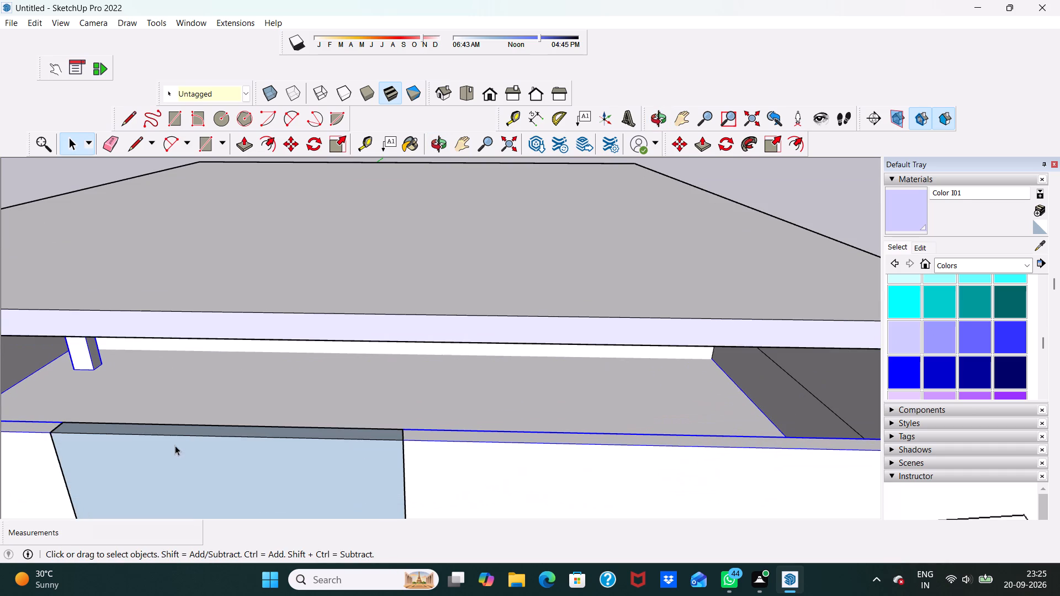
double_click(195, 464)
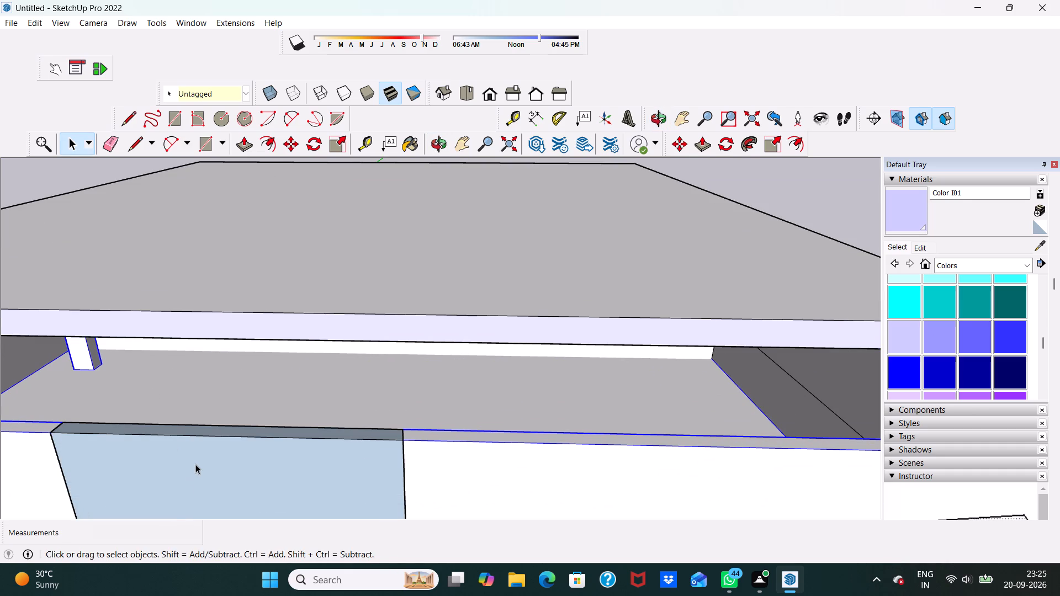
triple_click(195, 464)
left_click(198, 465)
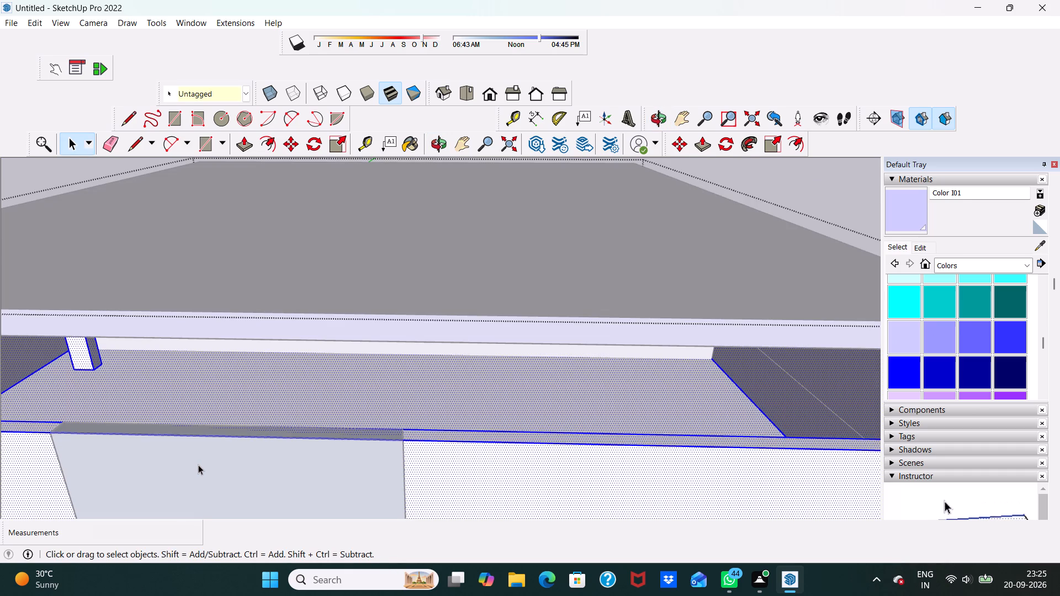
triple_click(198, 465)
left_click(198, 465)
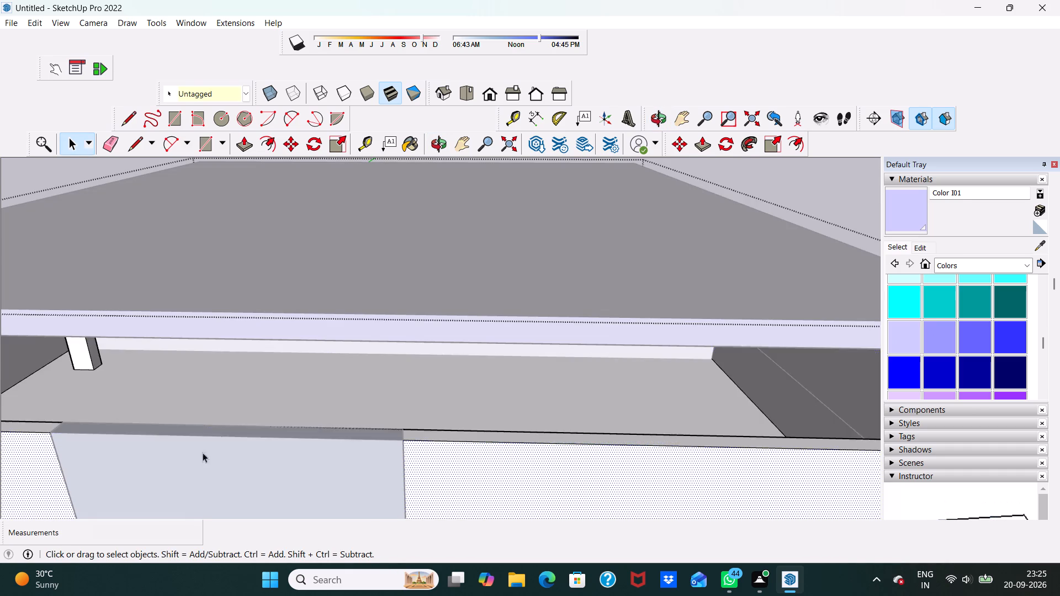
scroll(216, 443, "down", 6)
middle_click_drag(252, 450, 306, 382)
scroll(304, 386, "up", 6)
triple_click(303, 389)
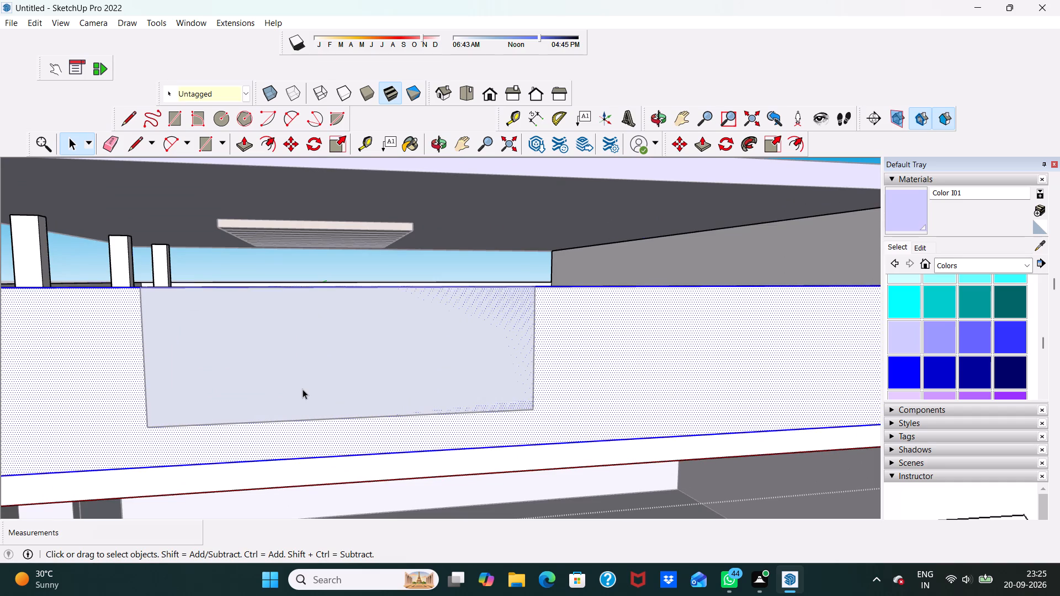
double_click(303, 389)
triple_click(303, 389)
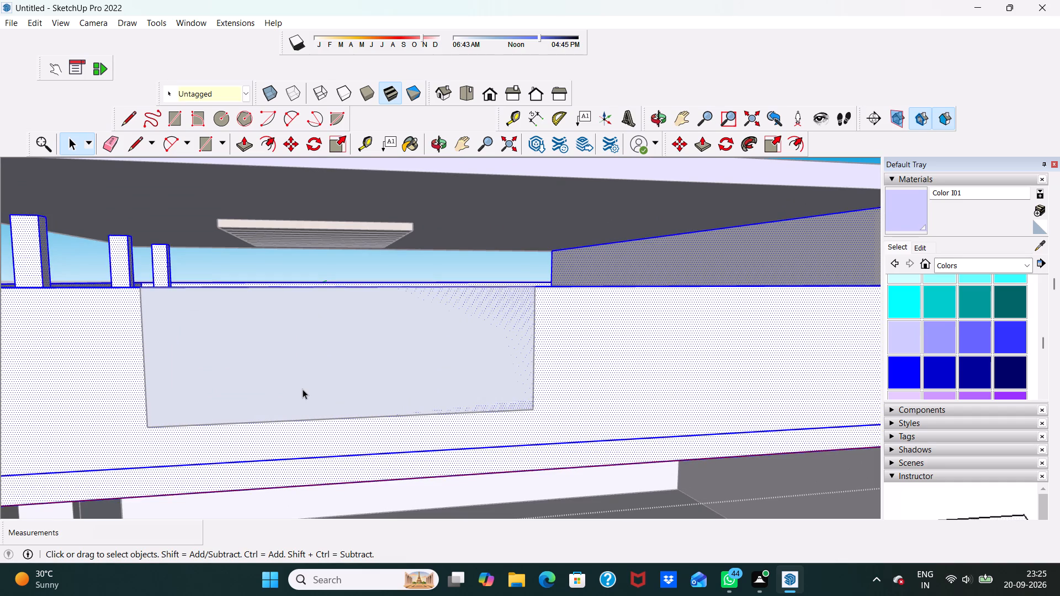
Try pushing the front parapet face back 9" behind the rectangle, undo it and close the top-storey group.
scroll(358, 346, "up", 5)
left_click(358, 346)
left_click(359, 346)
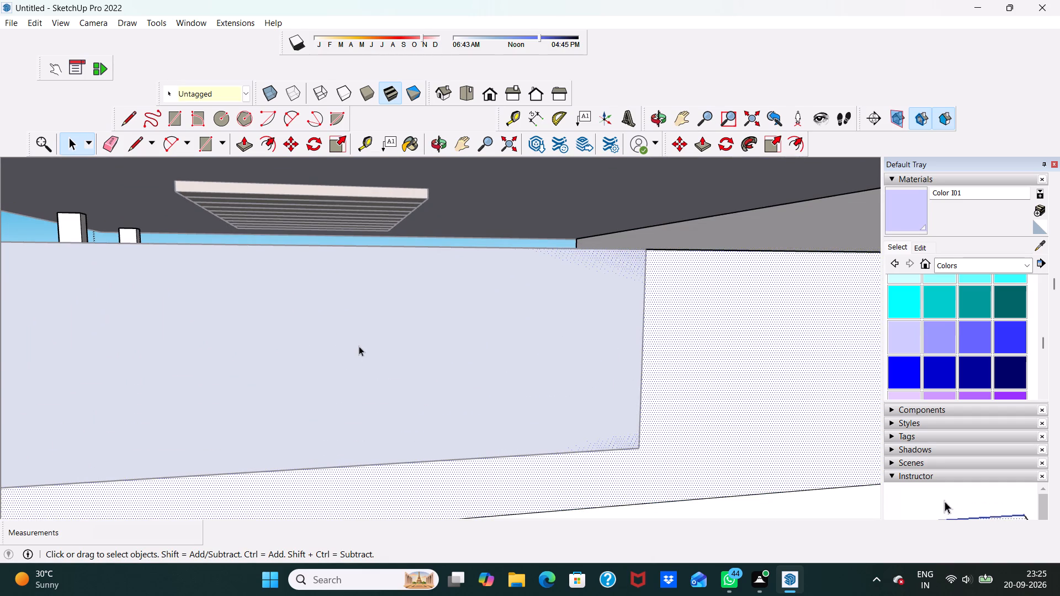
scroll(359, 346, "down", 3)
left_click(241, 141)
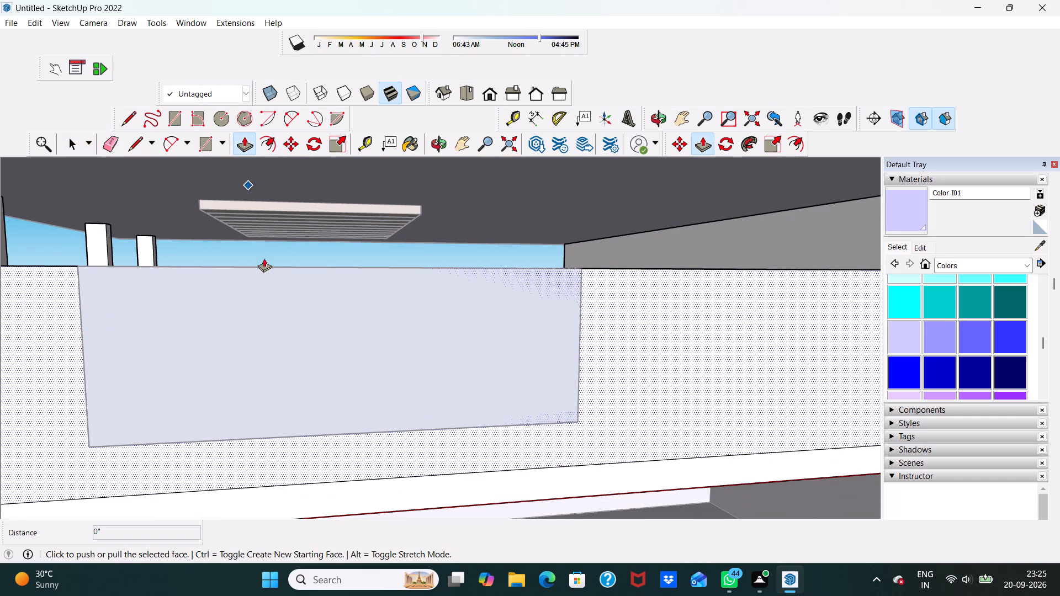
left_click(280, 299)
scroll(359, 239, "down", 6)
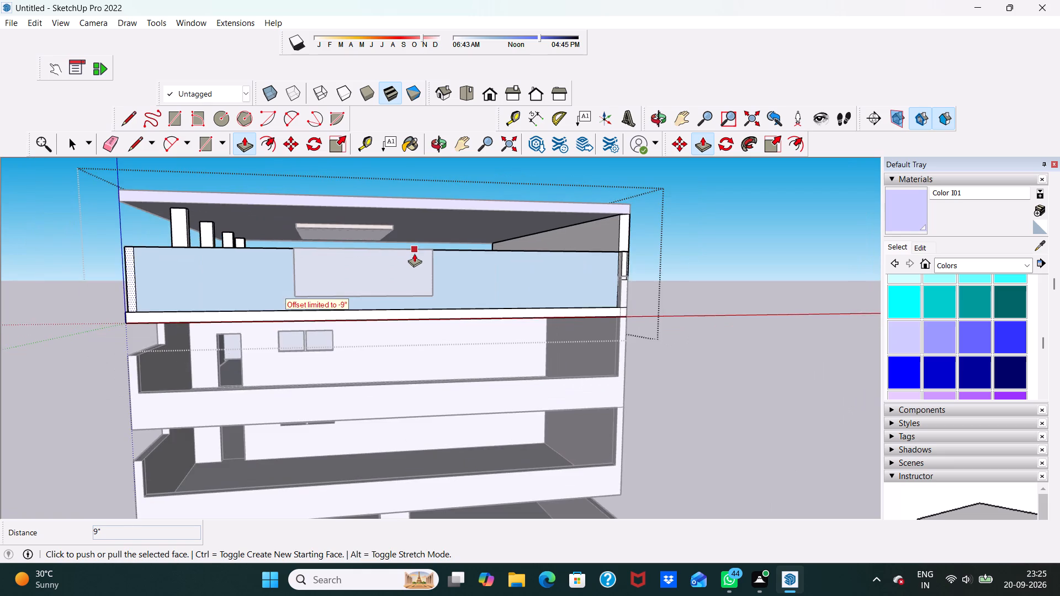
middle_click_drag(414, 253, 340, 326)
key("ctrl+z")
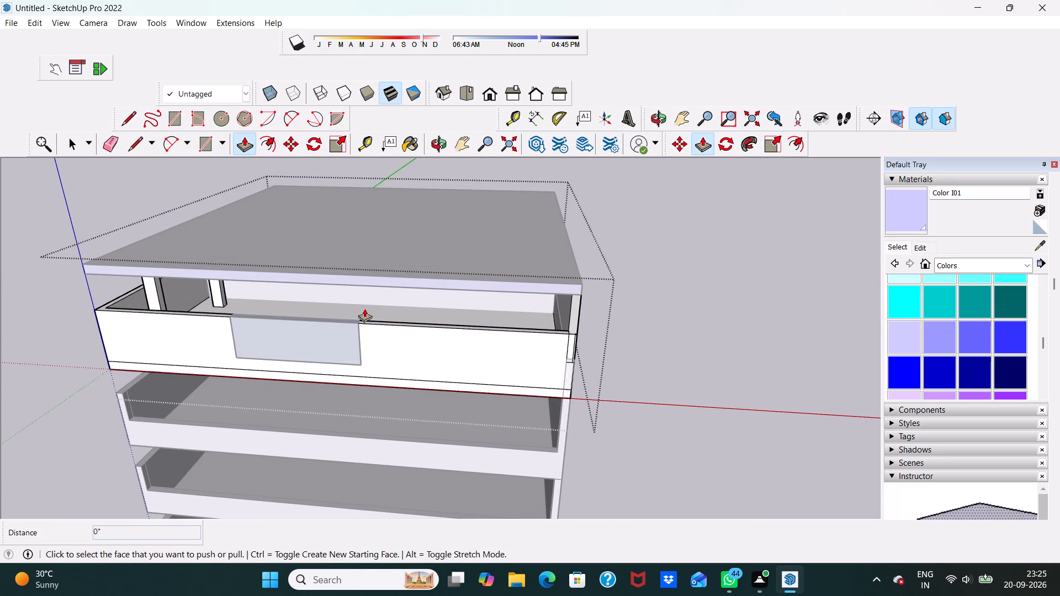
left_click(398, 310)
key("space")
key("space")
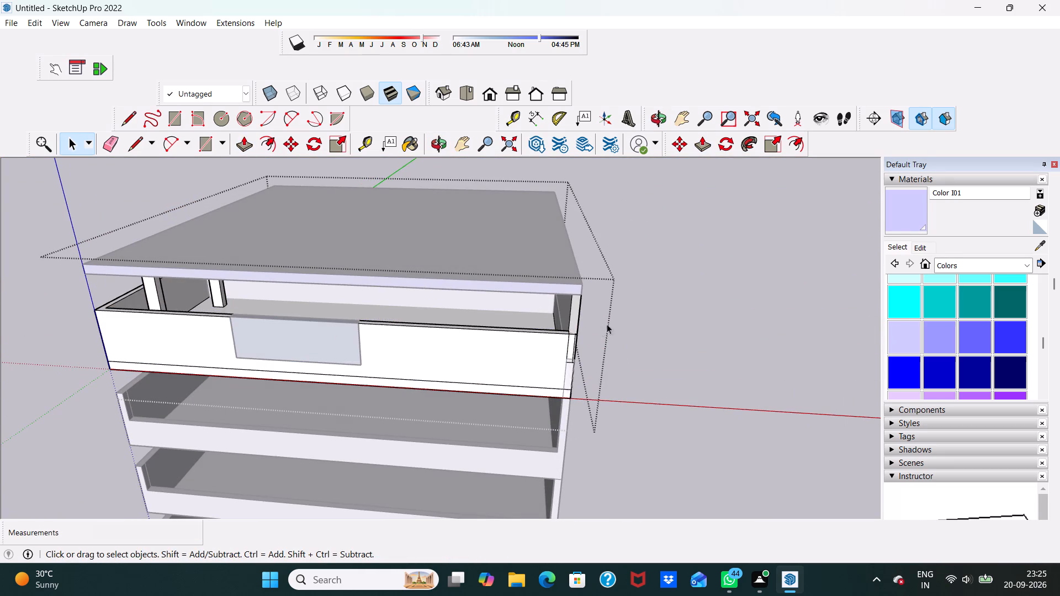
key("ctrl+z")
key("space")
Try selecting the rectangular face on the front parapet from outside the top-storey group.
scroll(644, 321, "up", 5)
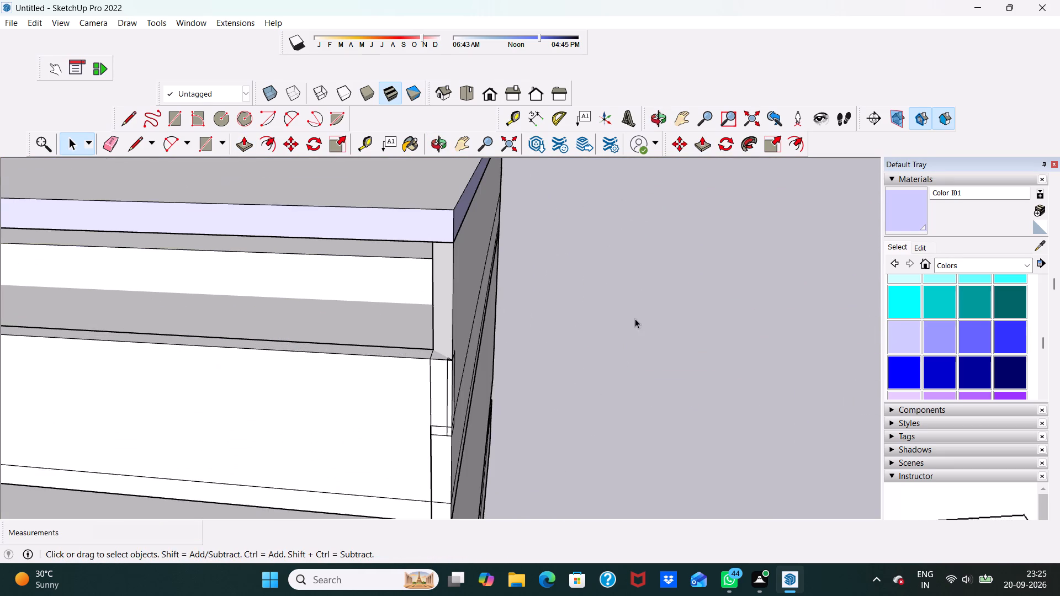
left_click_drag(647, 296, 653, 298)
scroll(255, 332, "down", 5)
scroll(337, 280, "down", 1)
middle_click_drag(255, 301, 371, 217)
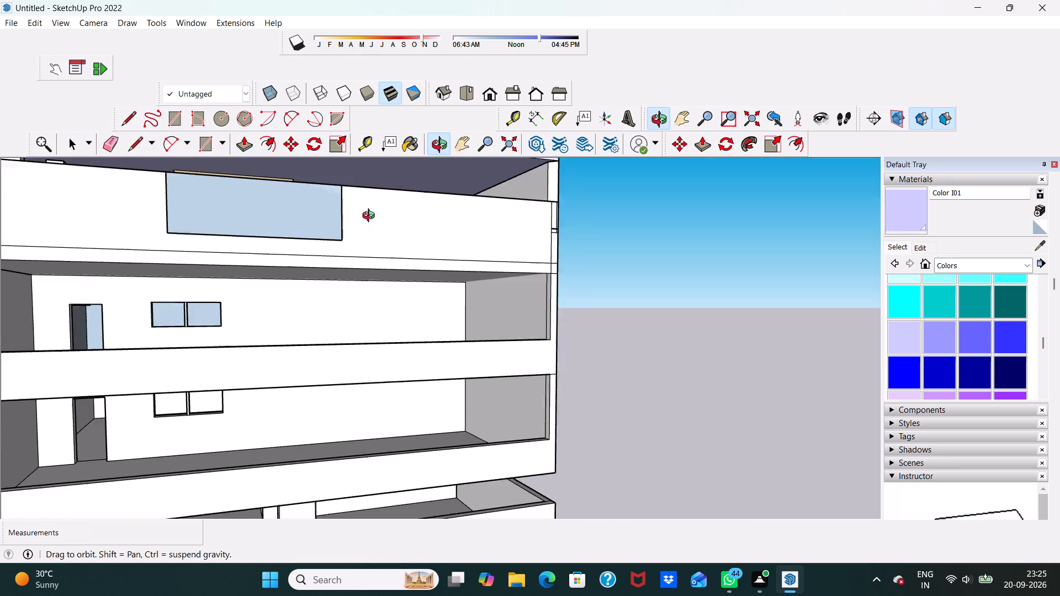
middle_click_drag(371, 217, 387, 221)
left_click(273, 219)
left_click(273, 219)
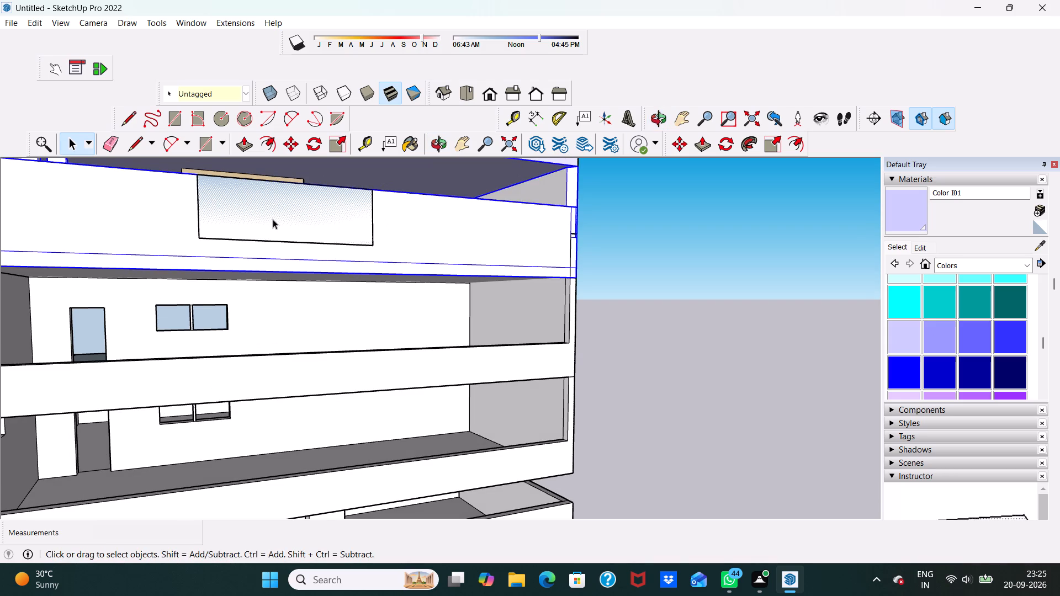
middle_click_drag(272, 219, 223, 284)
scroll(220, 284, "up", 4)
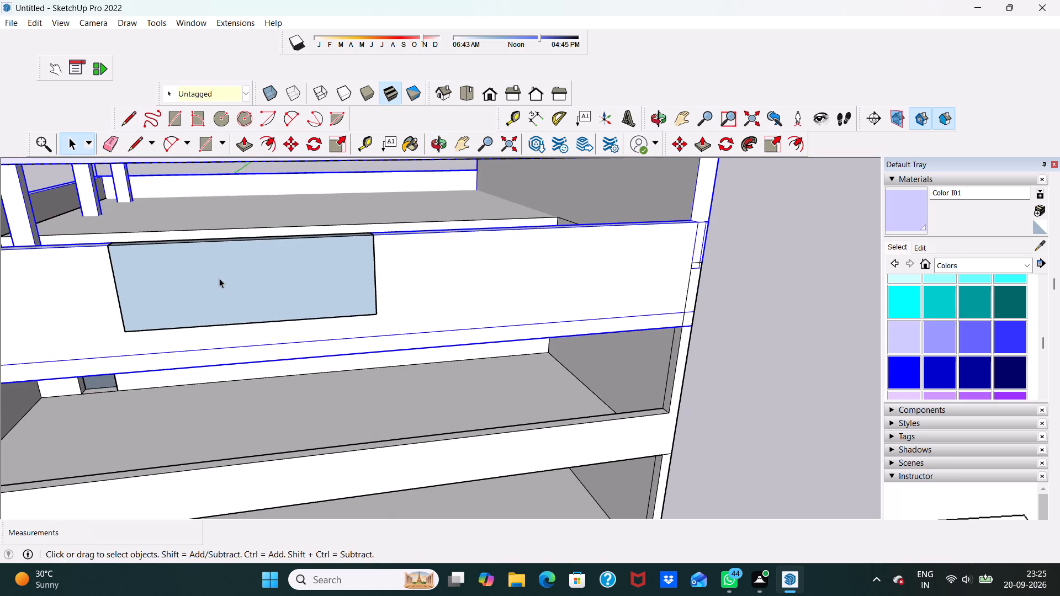
Undo the recent edits to the top-storey group, including the extra lines at the parapet's front corner.
key("ctrl+z")
key("ctrl+z")
key("ctrl+z")
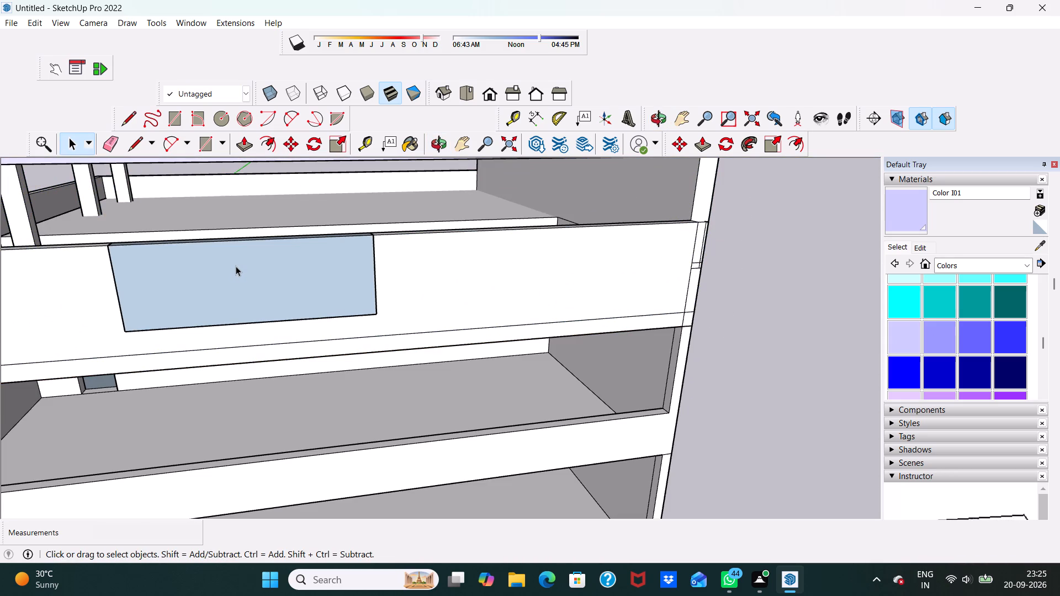
left_click(238, 266)
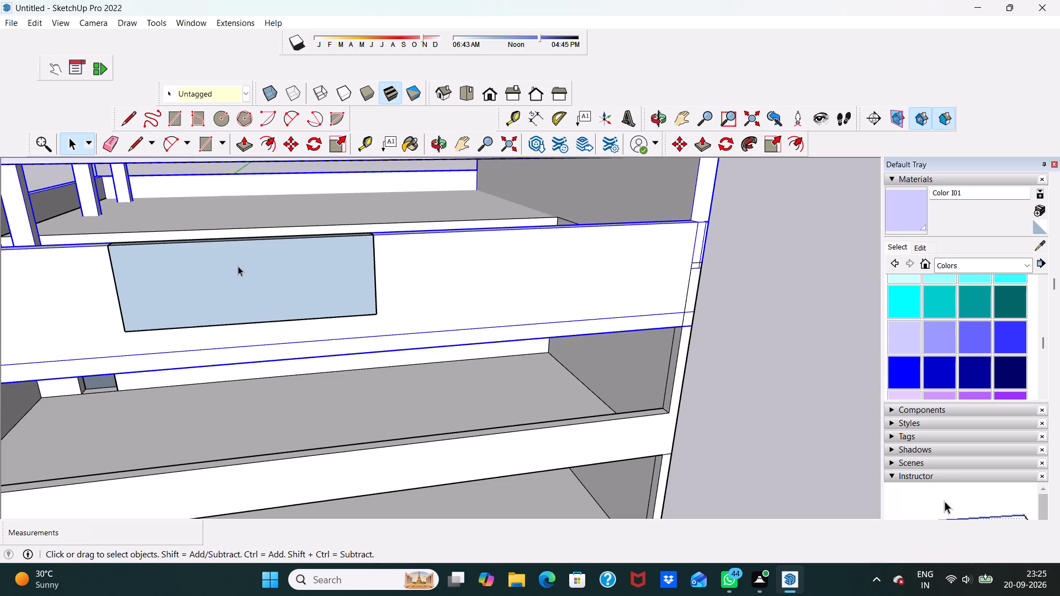
key("ctrl+z")
key("ctrl+z")
key("ctrl+z")
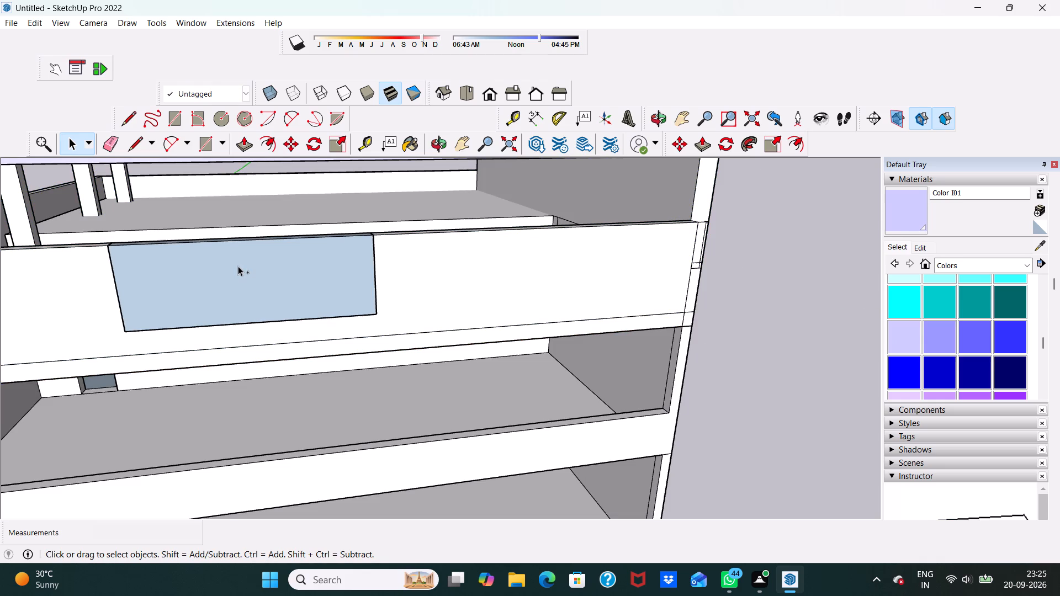
key("ctrl+z")
left_click_drag(249, 253, 254, 260)
middle_click_drag(250, 253, 242, 301)
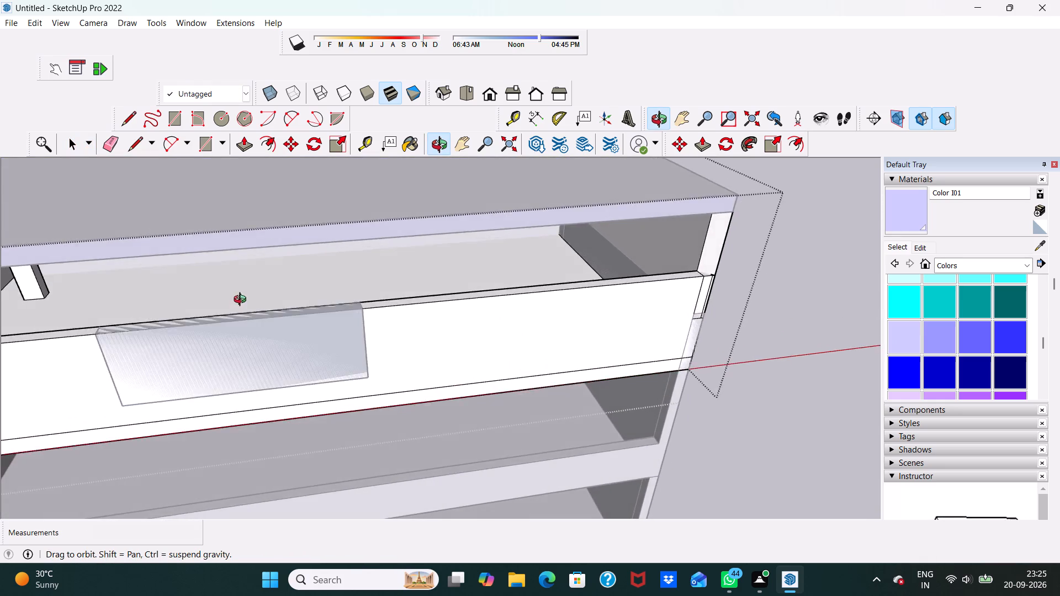
middle_click_drag(242, 301, 230, 263)
key("ctrl+z")
key("ctrl+z")
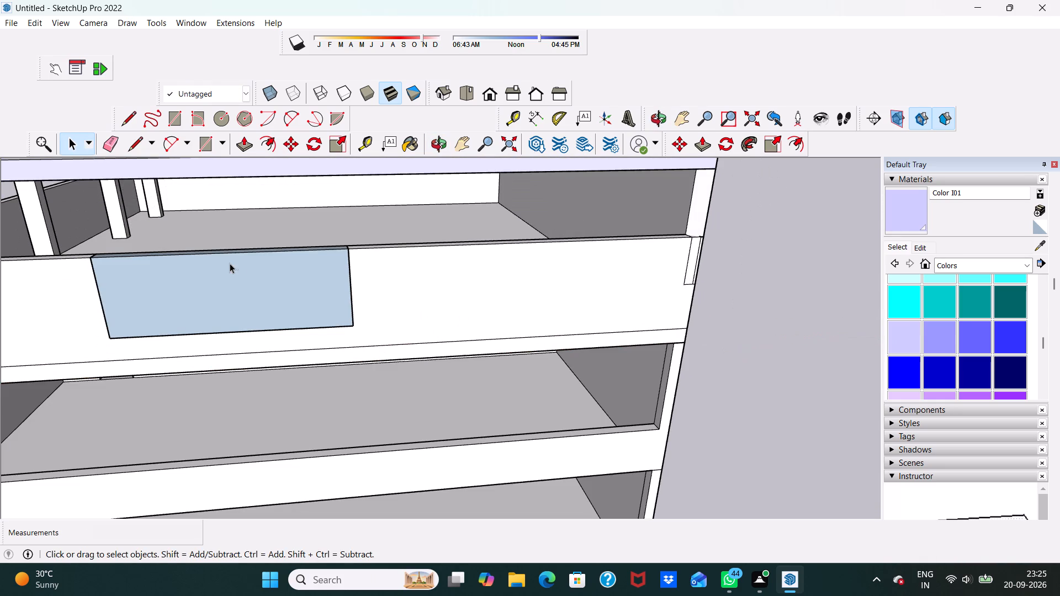
Continue undoing the earlier edits back to the changes made to the front parapet rectangle's face.
key("ctrl+z")
key("ctrl+z")
key("ctrl+z")
key("ctrl+z")
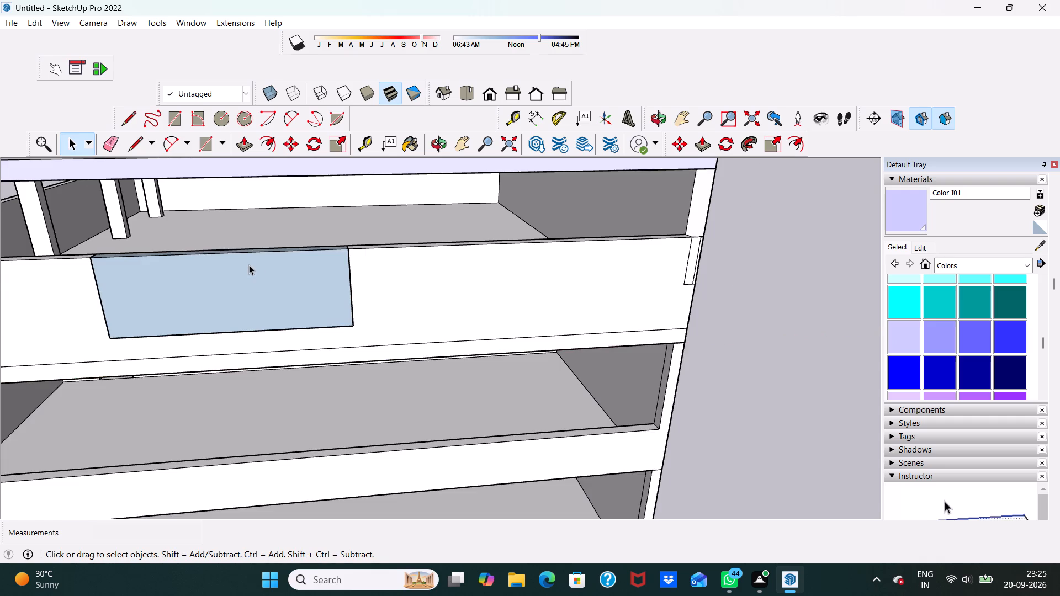
key("ctrl+z")
key("ctrl+z")
key("ctrl+z")
middle_click_drag(249, 272, 265, 252)
scroll(265, 252, "up", 4)
middle_click_drag(203, 248, 108, 315)
middle_click(108, 315)
triple_click(534, 304)
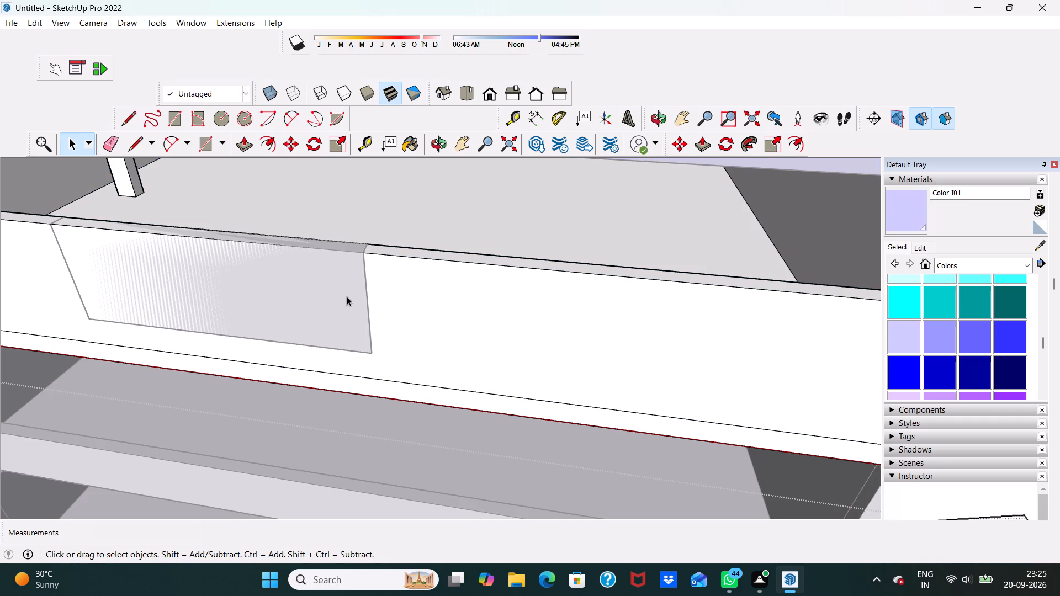
key("ctrl+z")
key("ctrl+z")
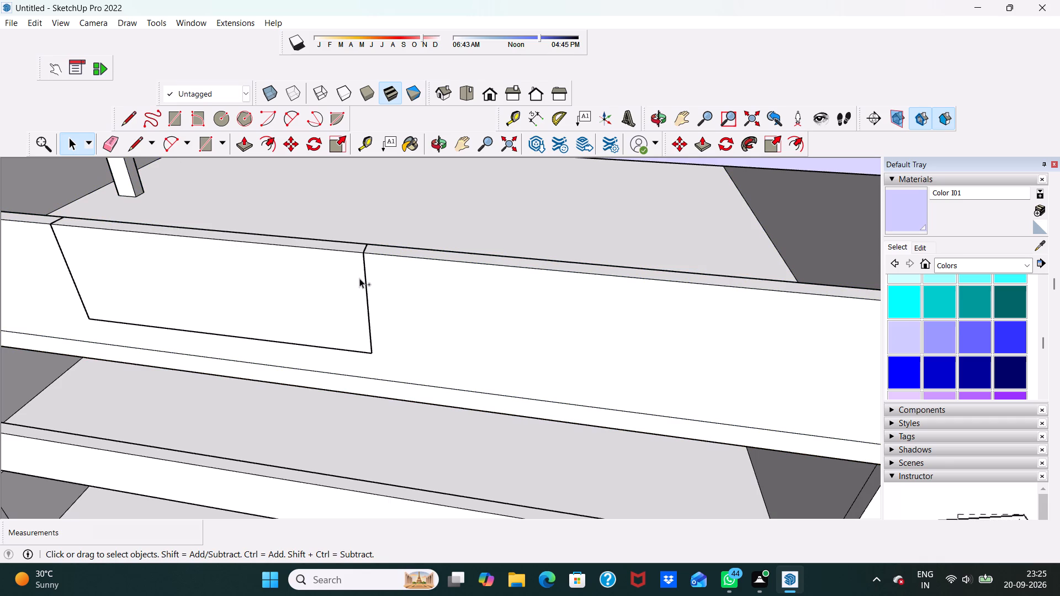
key("ctrl+z")
key("ctrl+z")
Examine the front parapet rectangle and the storeys around it from the front and from above.
scroll(377, 277, "down", 3)
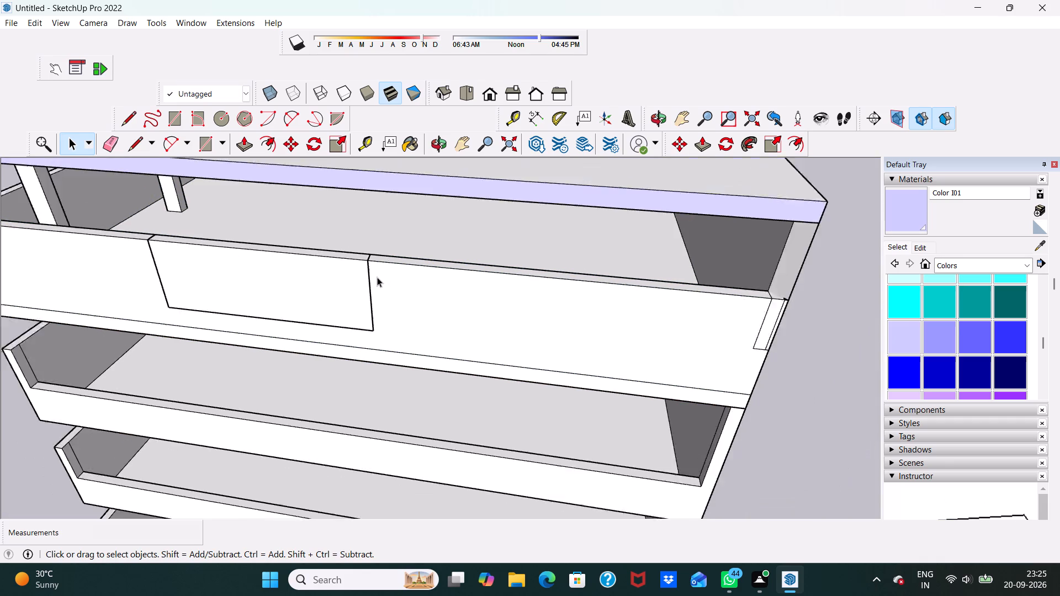
scroll(377, 277, "down", 2)
middle_click_drag(378, 277, 427, 218)
scroll(427, 218, "up", 2)
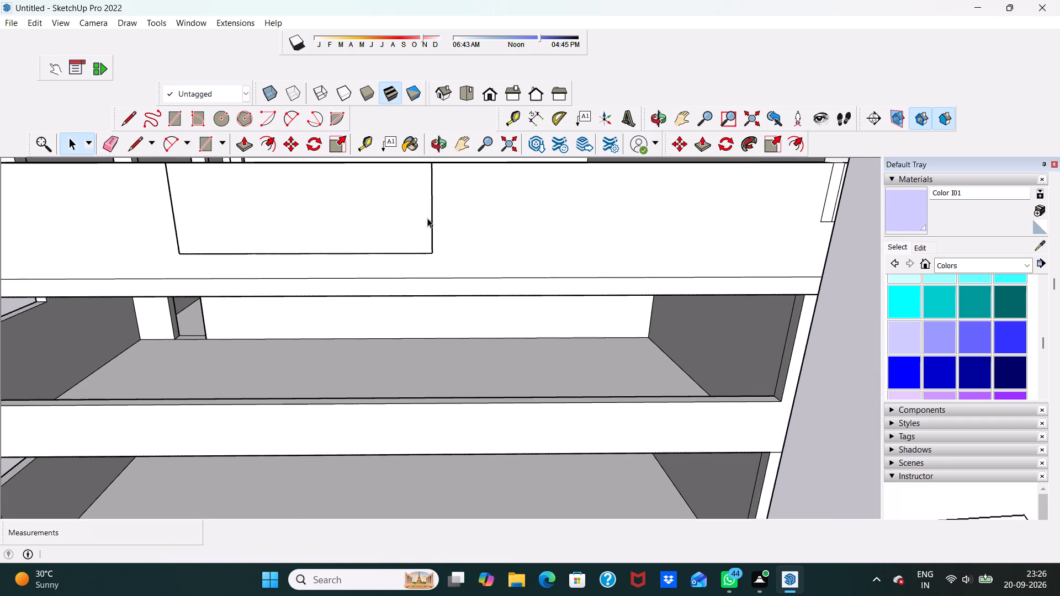
scroll(427, 218, "up", 1)
middle_click_drag(431, 219, 454, 190)
scroll(430, 207, "up", 2)
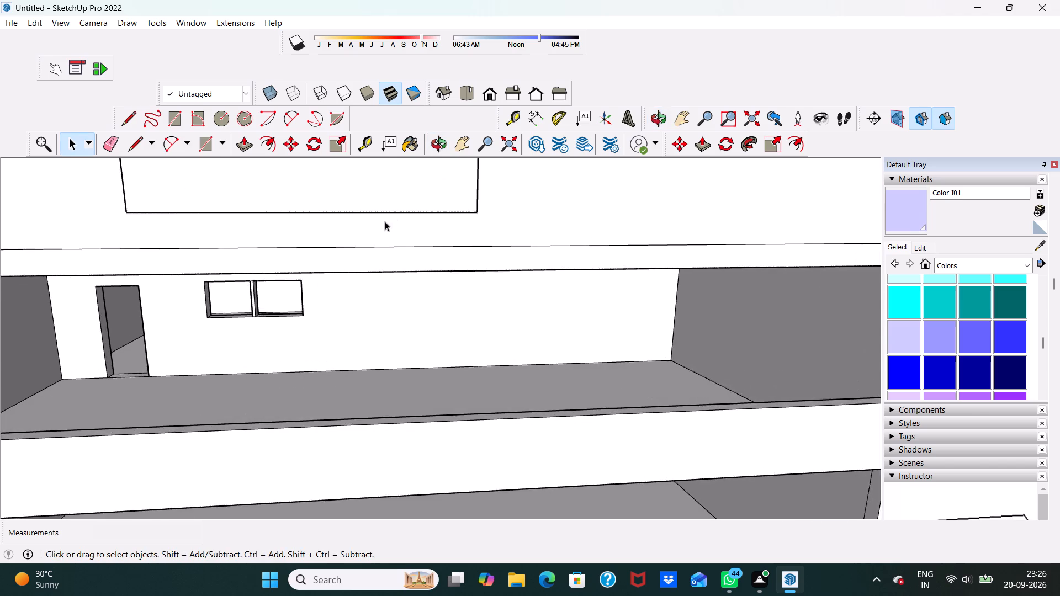
scroll(380, 223, "down", 4)
middle_click_drag(376, 221, 356, 308)
scroll(322, 321, "up", 3)
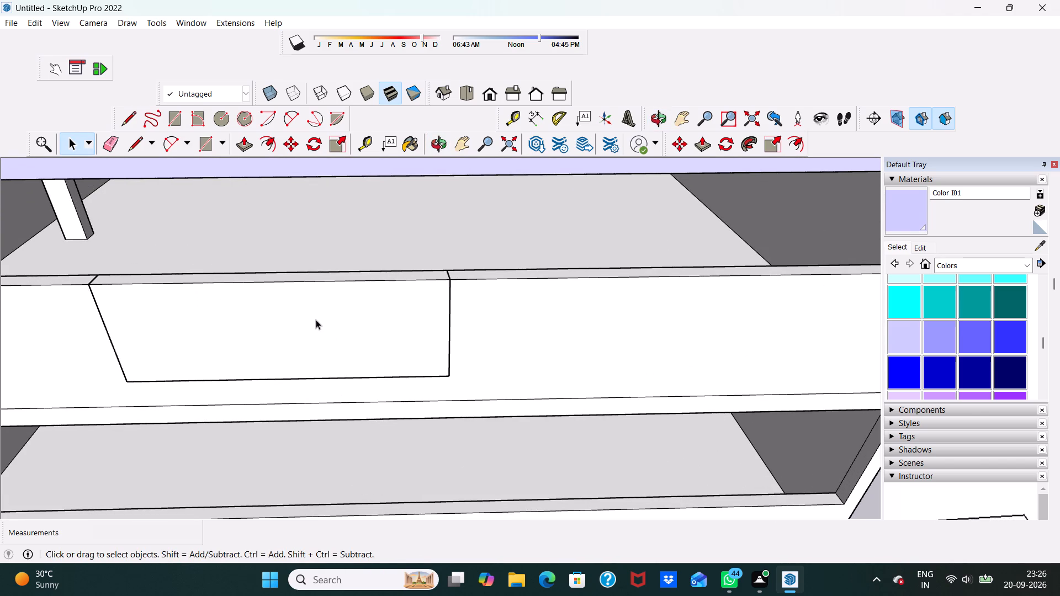
middle_click_drag(316, 320, 304, 297)
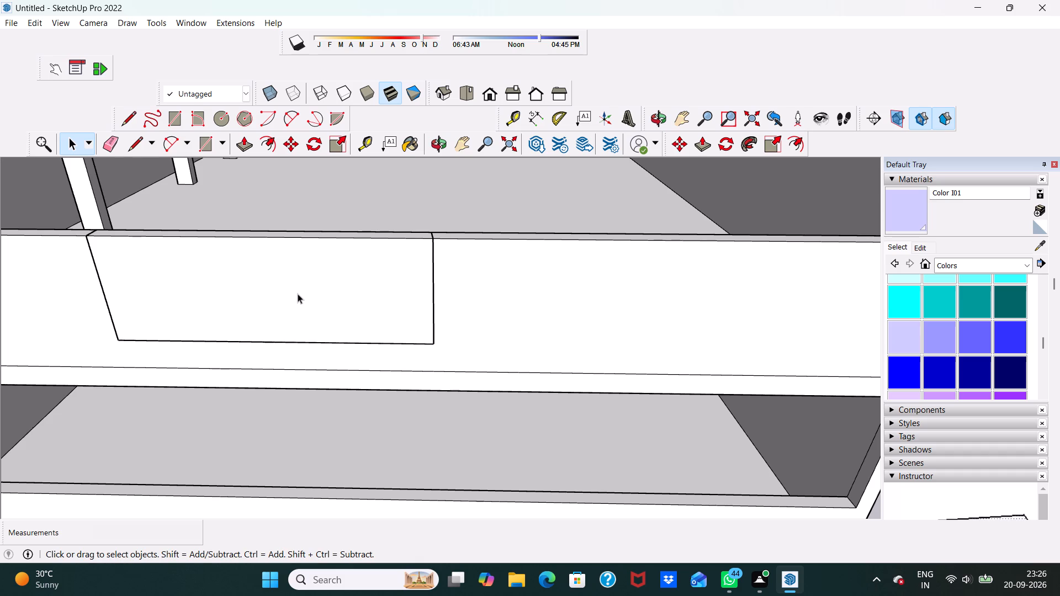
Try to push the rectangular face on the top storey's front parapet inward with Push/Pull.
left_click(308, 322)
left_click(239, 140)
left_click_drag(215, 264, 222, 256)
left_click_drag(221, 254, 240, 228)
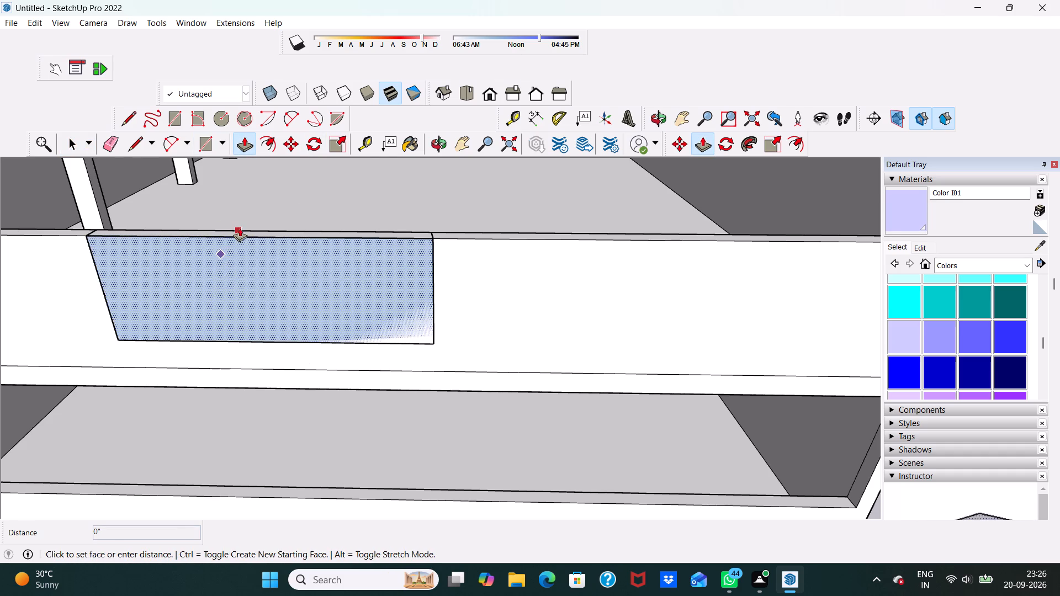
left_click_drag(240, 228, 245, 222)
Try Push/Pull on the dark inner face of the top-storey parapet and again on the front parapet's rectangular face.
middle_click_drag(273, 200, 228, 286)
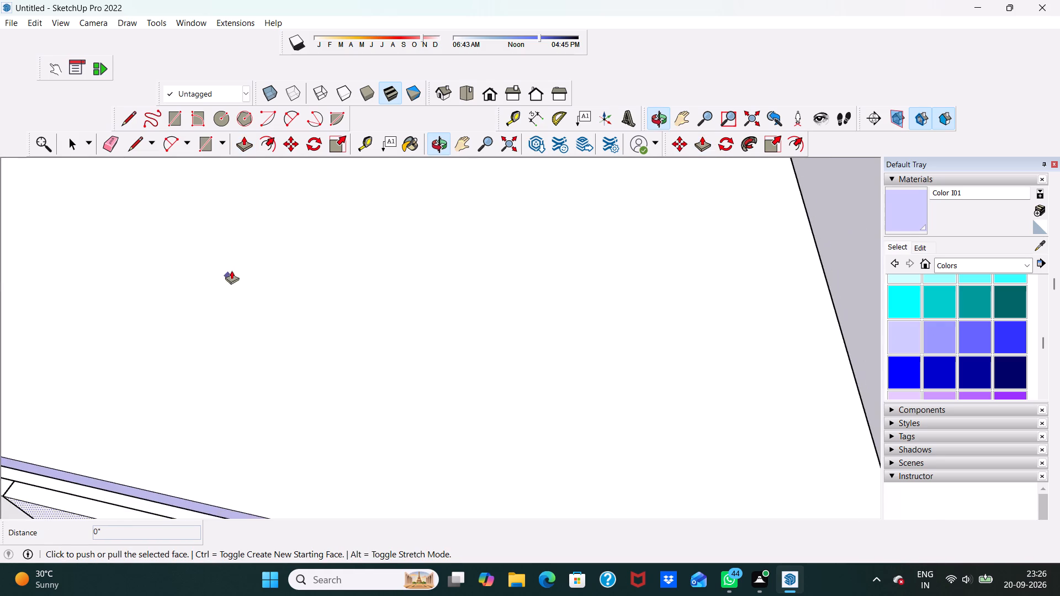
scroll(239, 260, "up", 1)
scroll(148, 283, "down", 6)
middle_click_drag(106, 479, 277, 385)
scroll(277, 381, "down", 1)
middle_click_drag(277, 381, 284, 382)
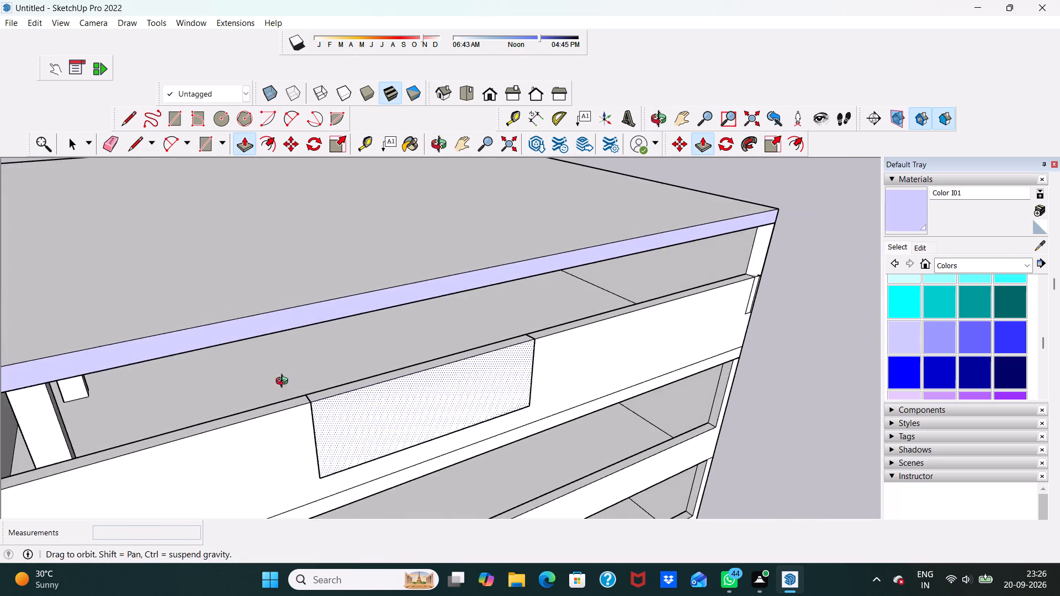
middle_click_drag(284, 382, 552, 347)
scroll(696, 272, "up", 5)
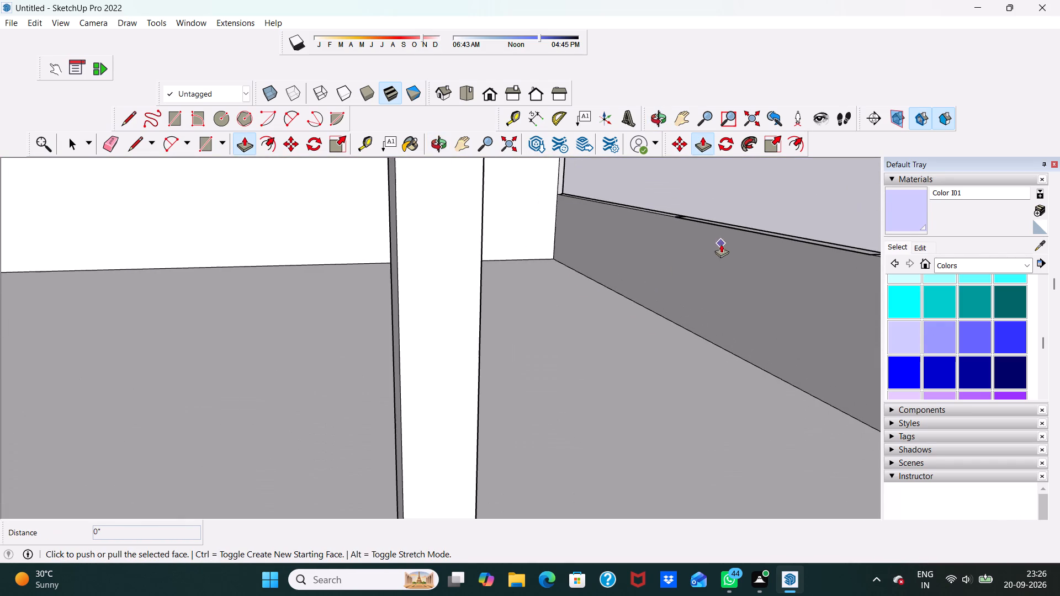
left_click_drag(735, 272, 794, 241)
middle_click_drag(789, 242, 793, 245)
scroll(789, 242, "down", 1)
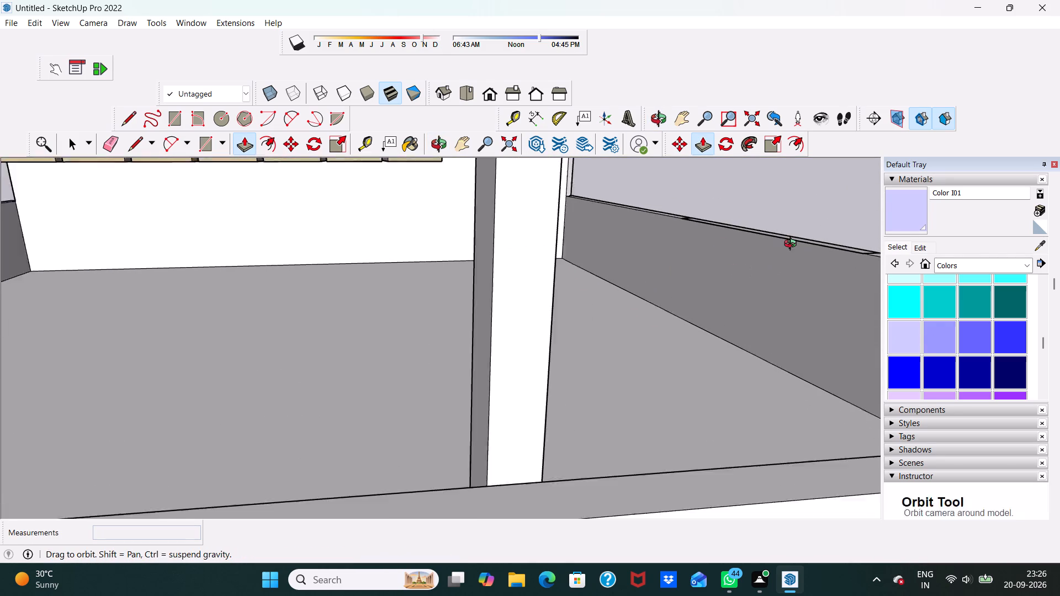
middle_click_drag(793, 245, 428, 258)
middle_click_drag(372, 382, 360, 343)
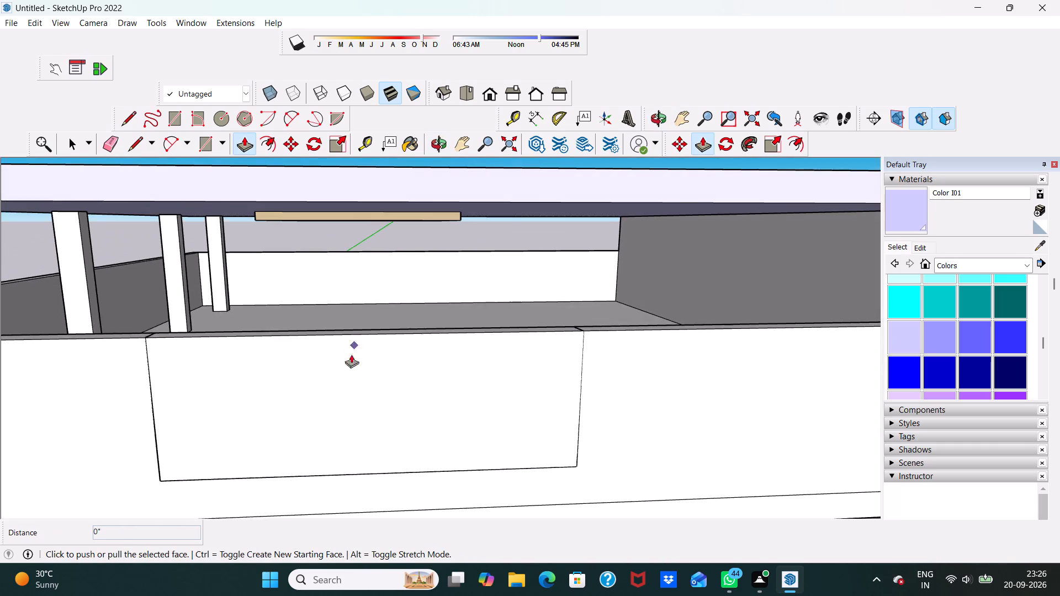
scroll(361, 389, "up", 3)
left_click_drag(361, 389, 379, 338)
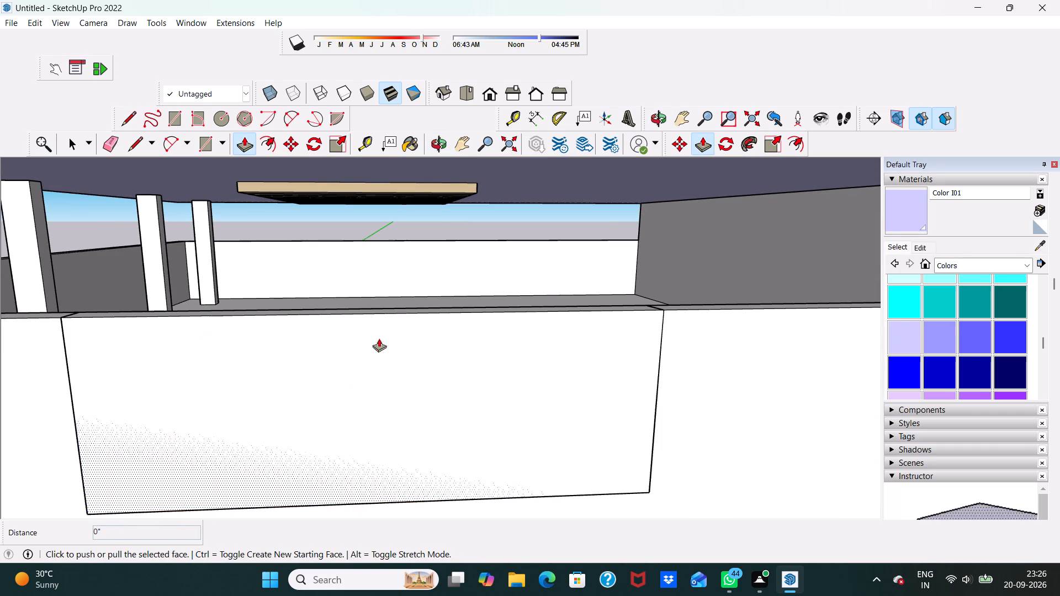
Undo the earlier edits around the front parapet rectangle, including one short line across the parapet's top edge.
key("space")
left_click(271, 398)
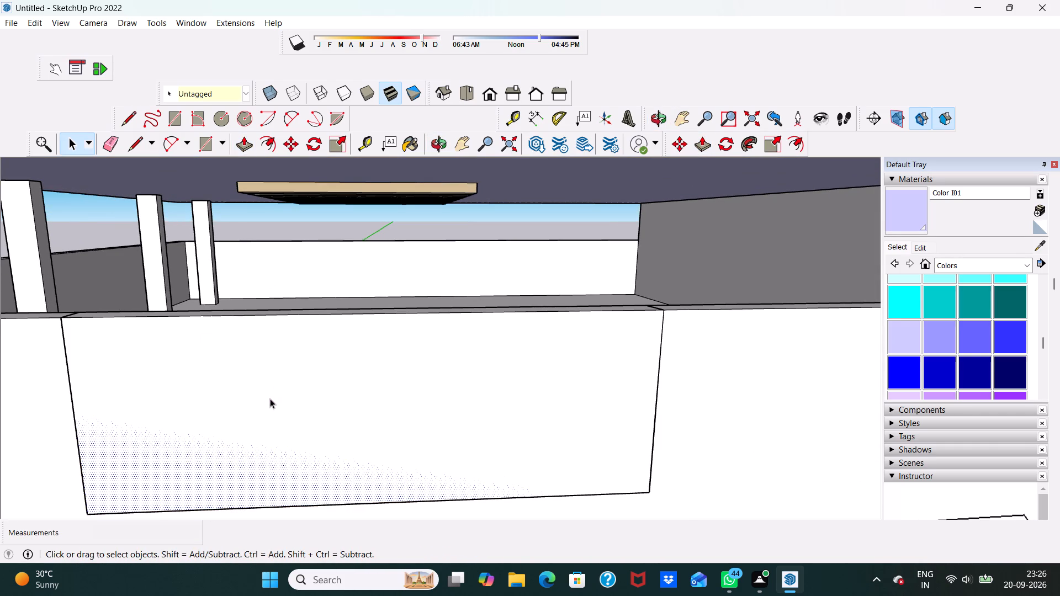
triple_click(278, 400)
key("ctrl+z")
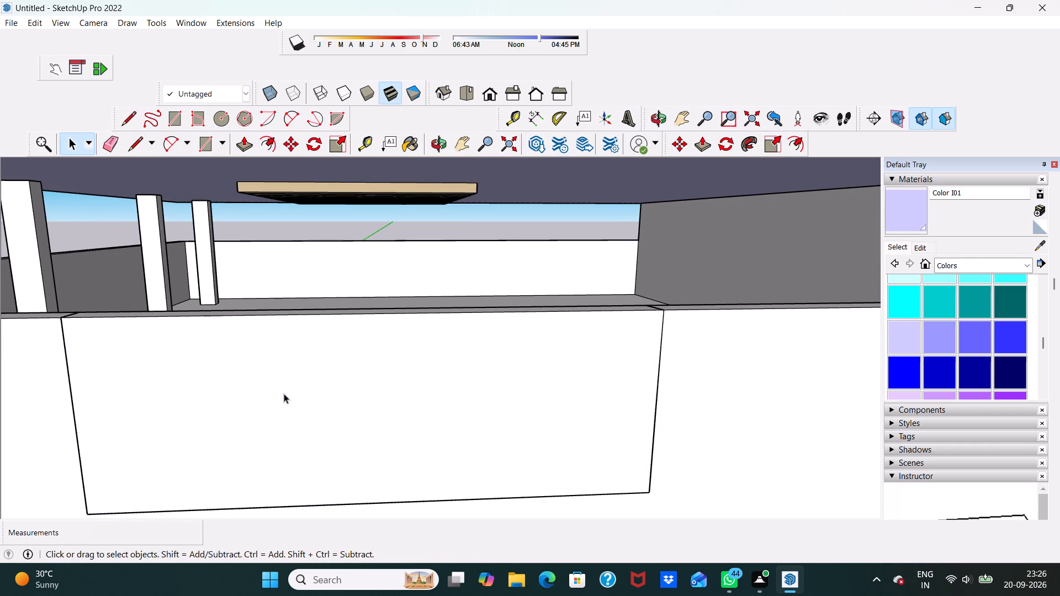
left_click(285, 393)
key("ctrl+z")
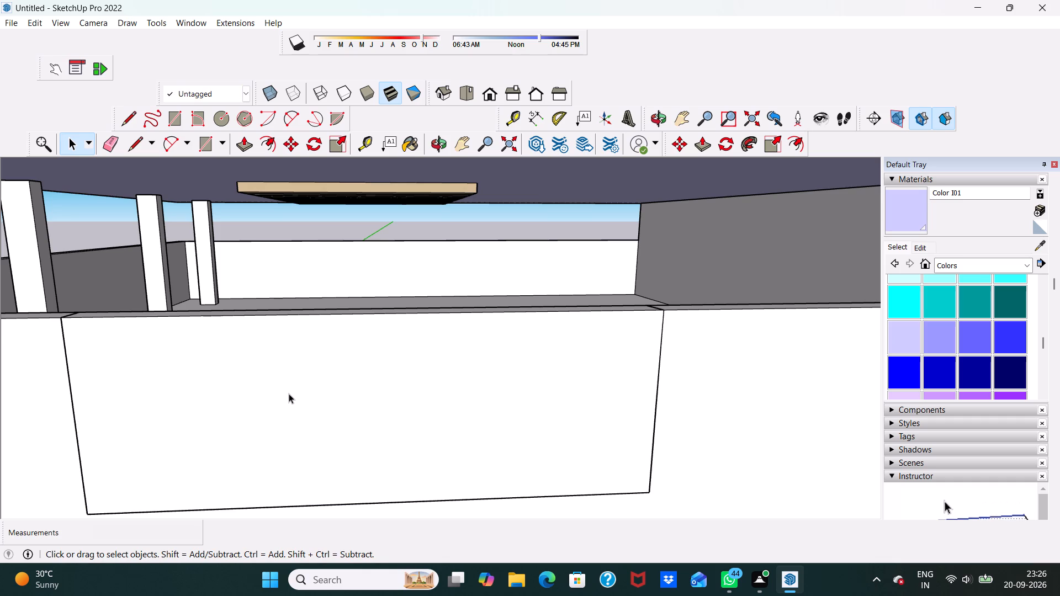
left_click(289, 401)
left_click(290, 402)
key("ctrl+z")
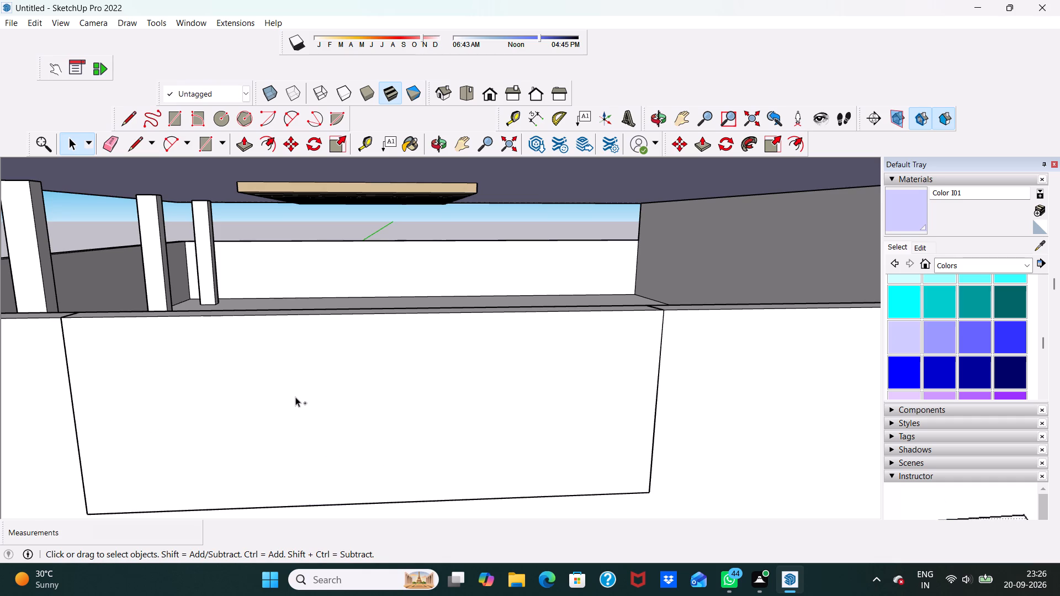
key("ctrl+z")
left_click(301, 396)
key("ctrl+z")
key("ctrl+z")
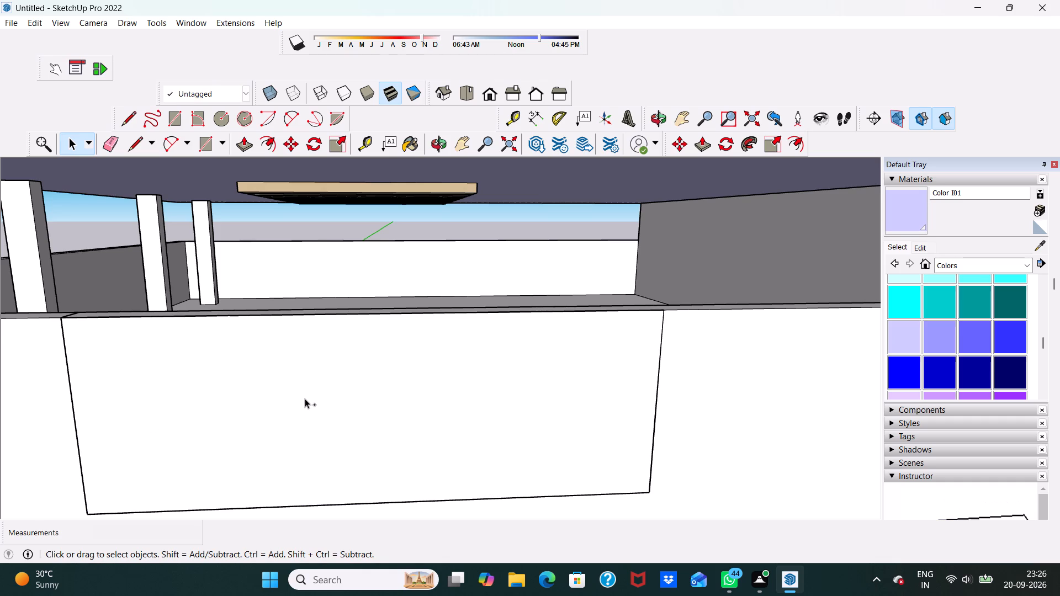
key("ctrl+z")
Delete the front parapet's rectangular face together with its bounding edges.
left_click(305, 398)
double_click(305, 398)
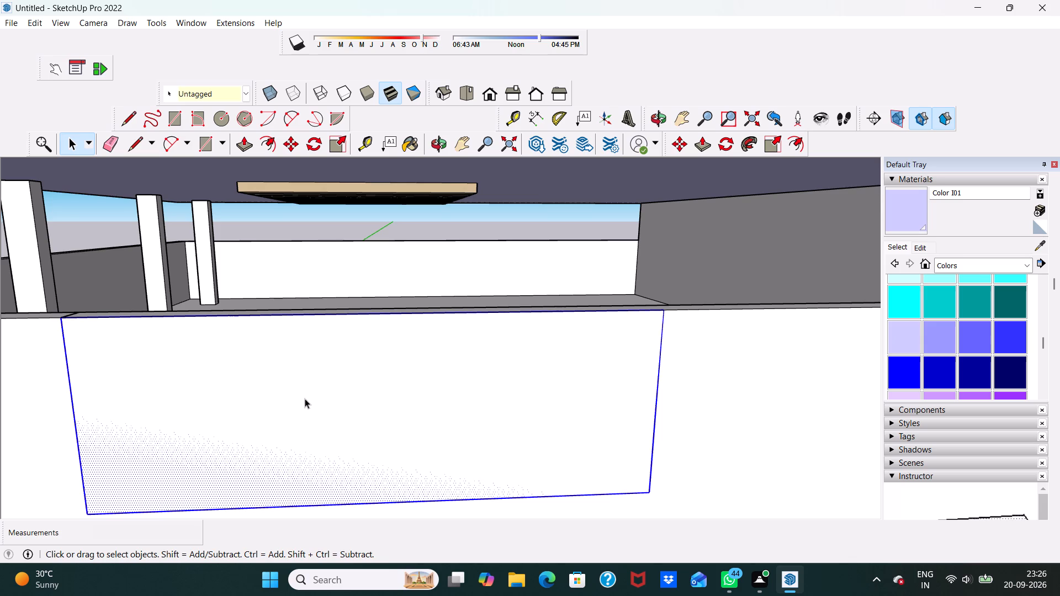
key("Delete")
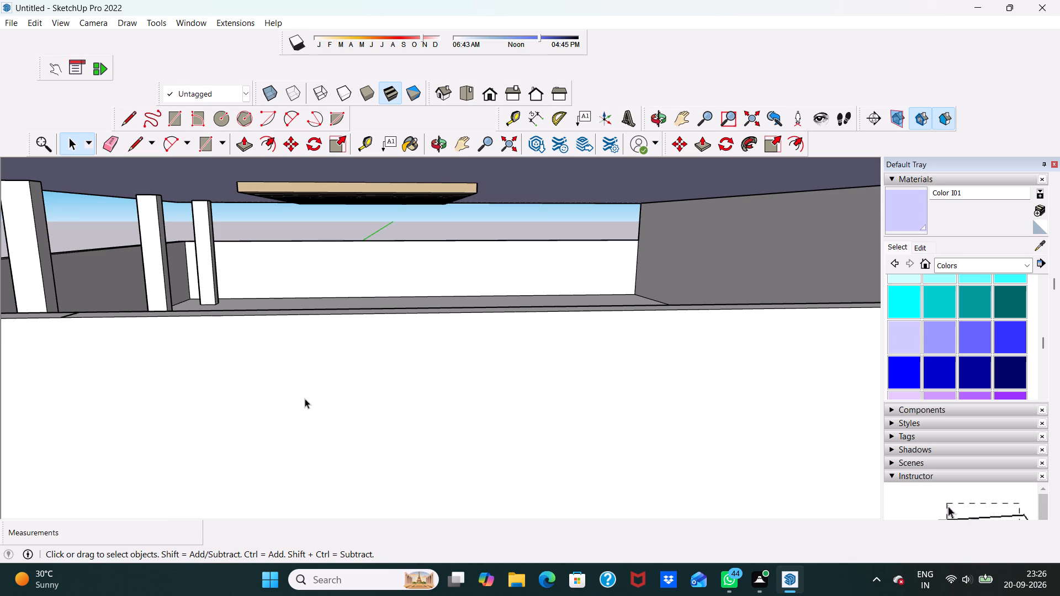
Examine the top storey's front parapet from below, from the front and from above.
scroll(279, 458, "down", 5)
middle_click_drag(330, 428, 262, 334)
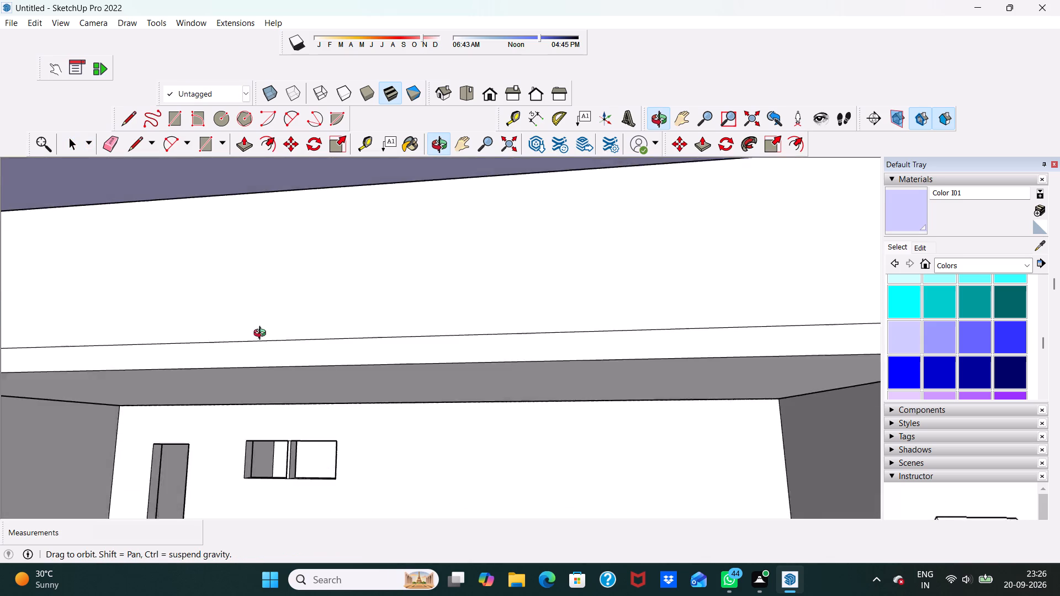
middle_click_drag(262, 334, 266, 364)
scroll(266, 364, "up", 1)
scroll(266, 364, "down", 6)
scroll(312, 346, "down", 1)
middle_click_drag(312, 346, 321, 354)
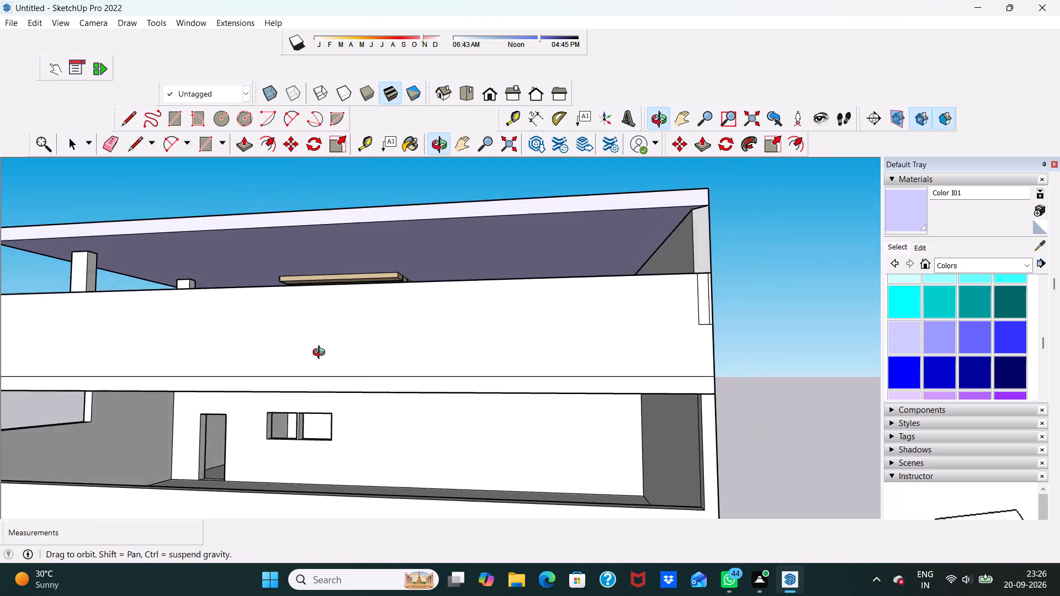
middle_click_drag(321, 354, 387, 413)
scroll(388, 400, "up", 5)
scroll(377, 387, "down", 5)
middle_click_drag(333, 390, 291, 401)
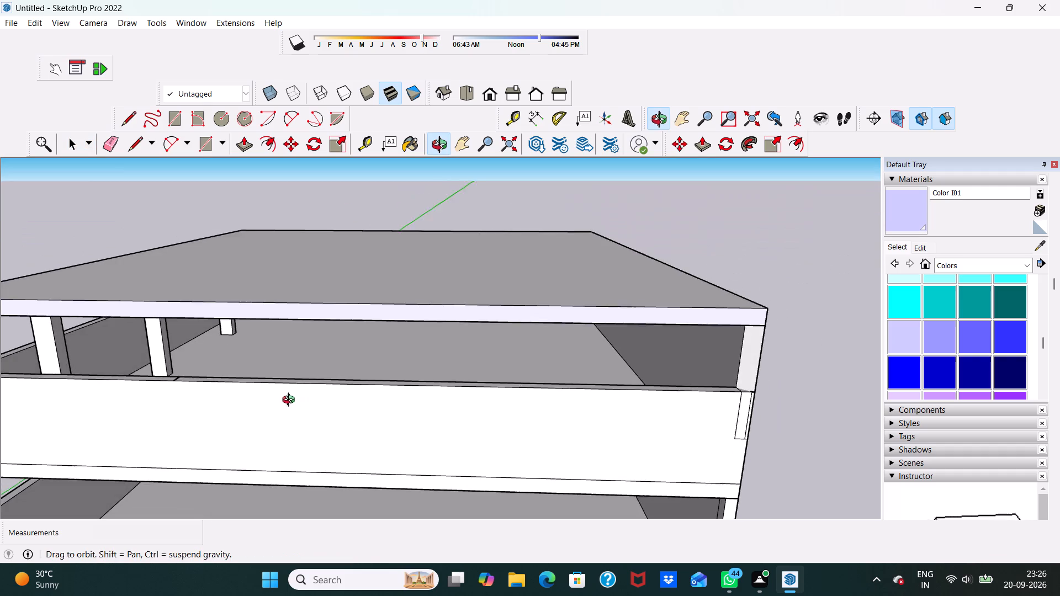
middle_click_drag(291, 401, 284, 397)
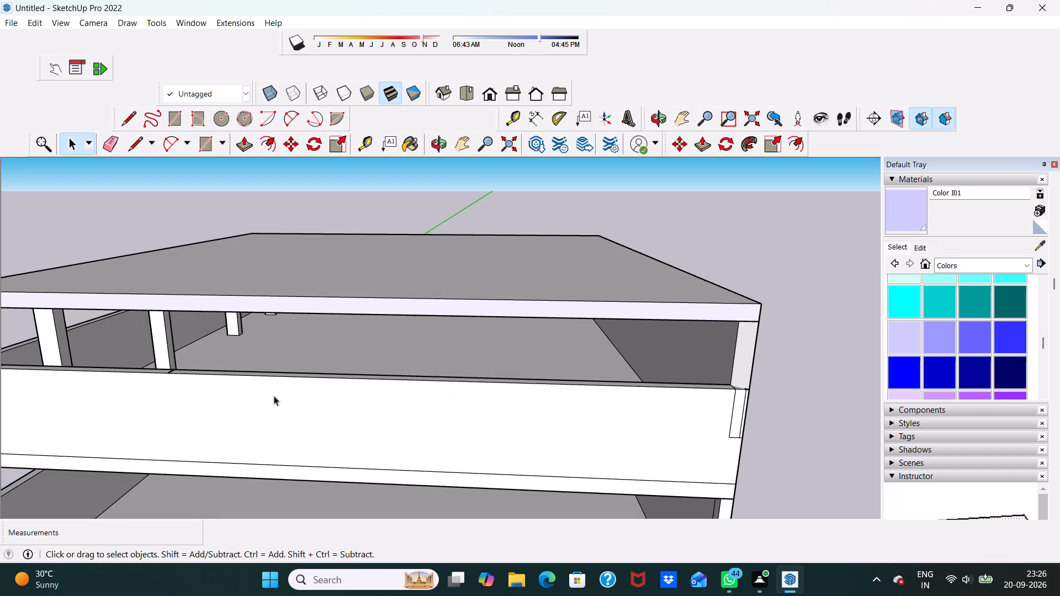
scroll(300, 446, "down", 3)
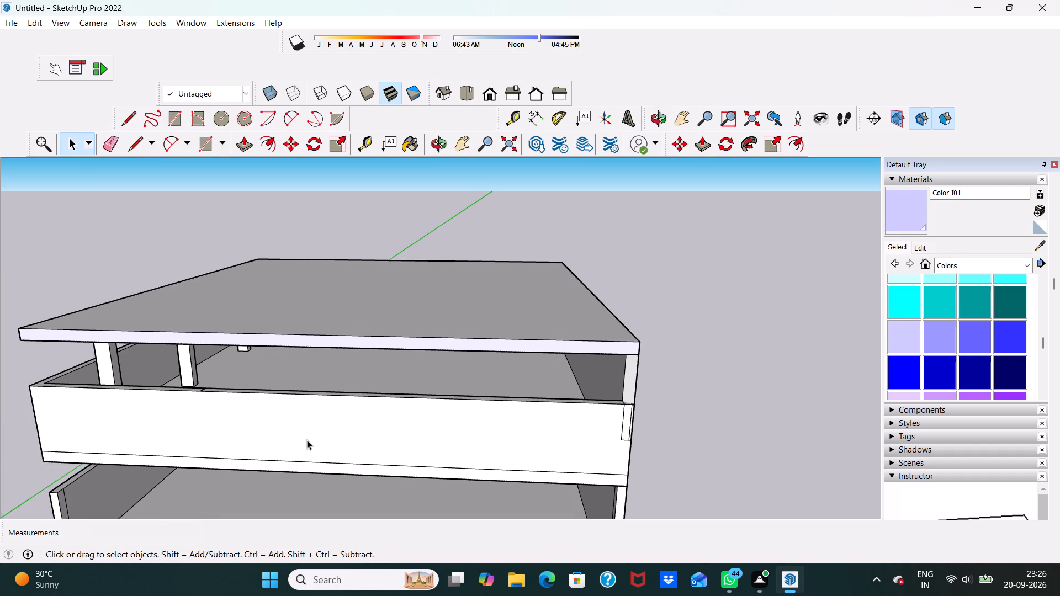
Draw a rectangle about 12' 11 1/2" by 5' 1/8" on the front parapet, starting at its top edge.
middle_click_drag(307, 440, 349, 393)
scroll(349, 393, "up", 5)
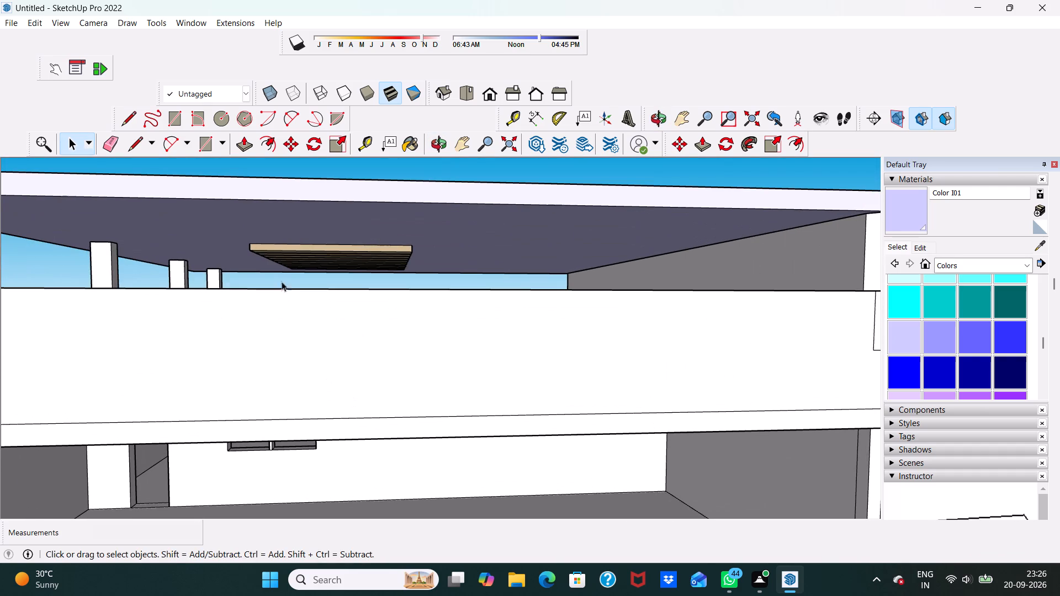
left_click(170, 111)
scroll(242, 354, "up", 1)
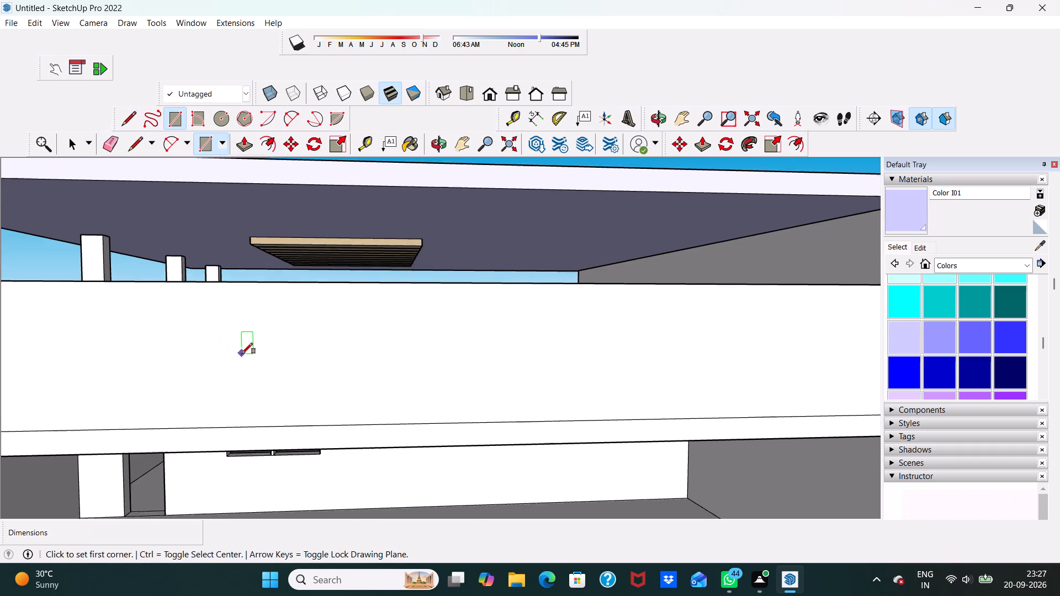
scroll(242, 354, "up", 1)
left_click(220, 275)
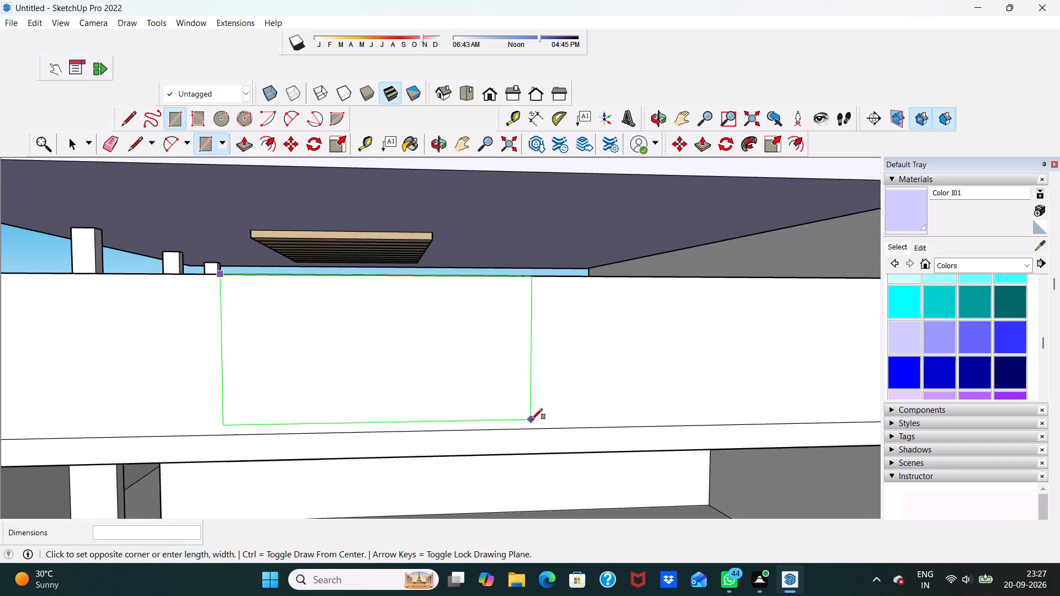
left_click(561, 403)
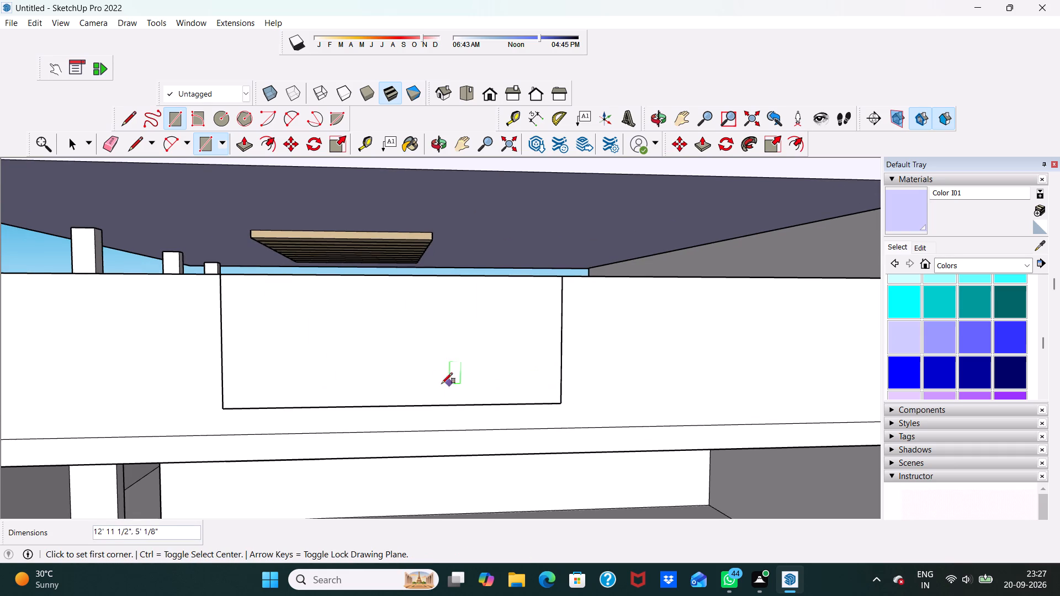
Delete the leftover short line across the front parapet's top surface beside the new rectangle.
scroll(402, 354, "down", 4)
middle_click_drag(402, 354, 394, 416)
scroll(312, 433, "up", 5)
scroll(337, 387, "up", 2)
scroll(371, 412, "down", 4)
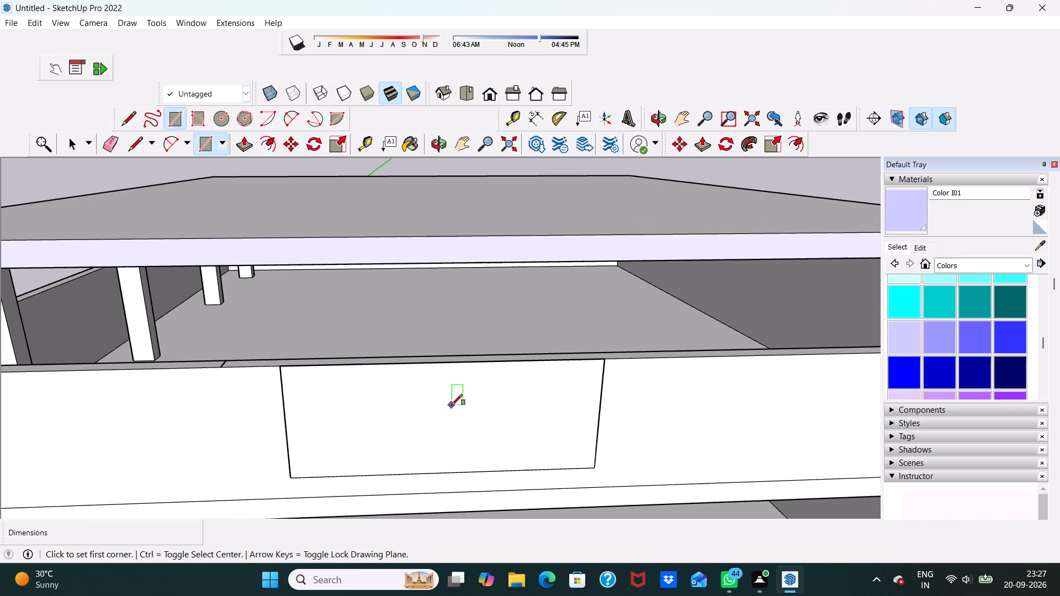
key("space")
scroll(234, 387, "up", 3)
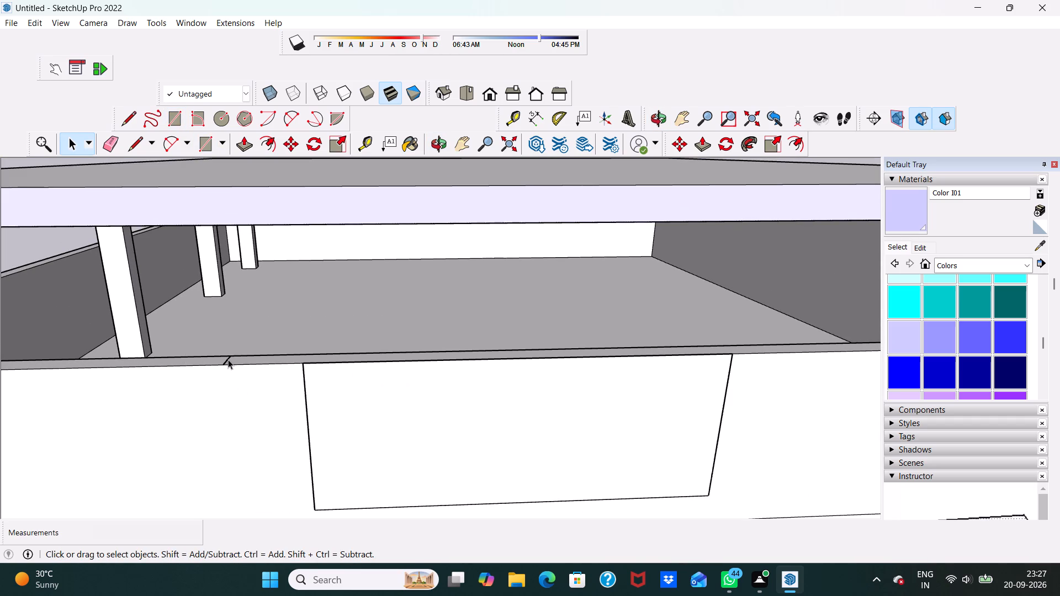
left_click(228, 359)
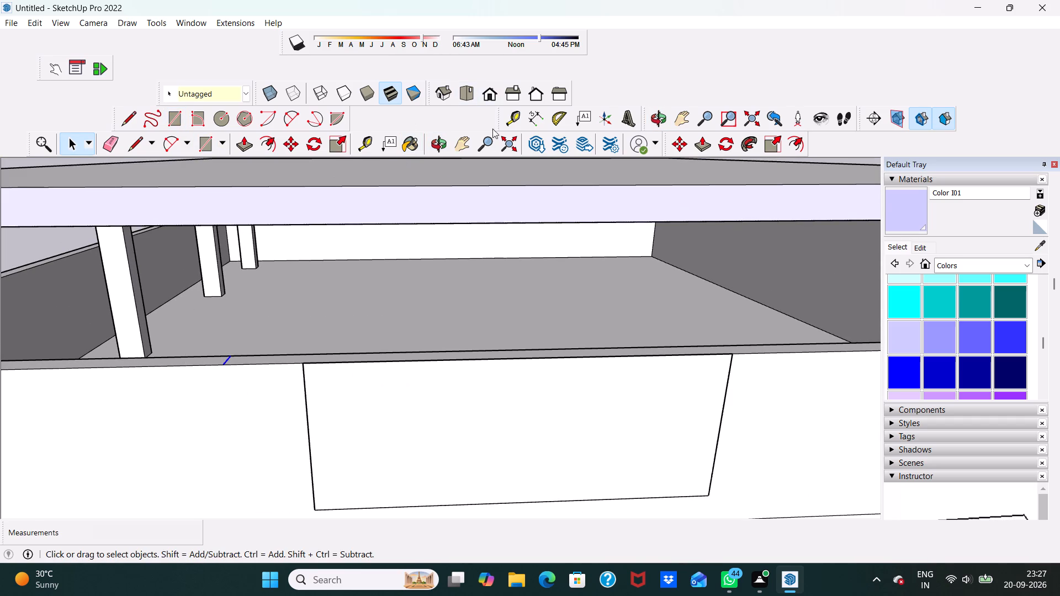
key("Delete")
Delete the face inside the new rectangle on the front parapet, keeping its outline.
scroll(475, 211, "down", 6)
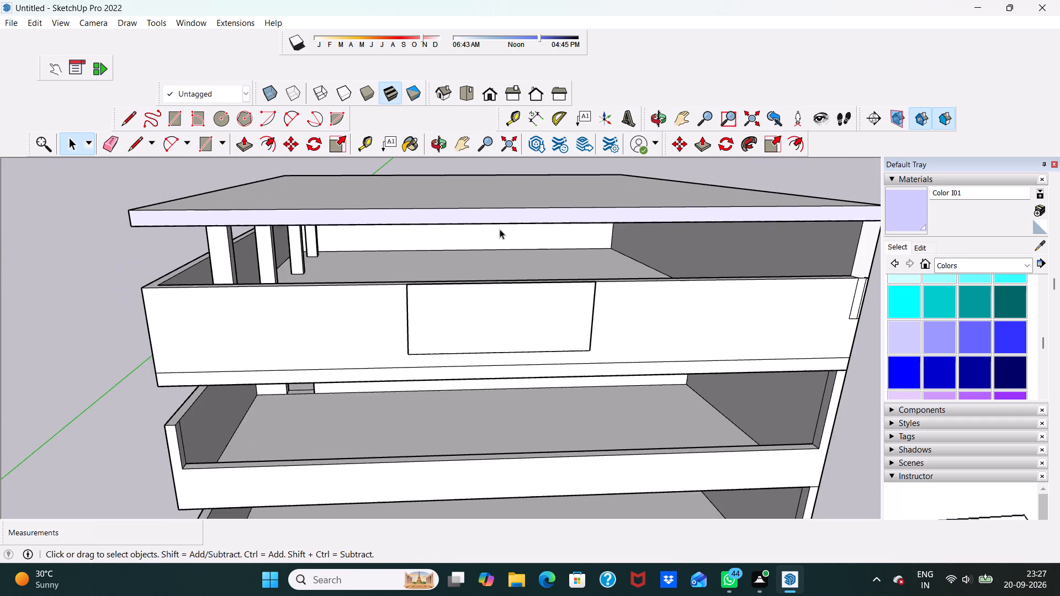
middle_click_drag(480, 289, 428, 284)
scroll(480, 290, "up", 1)
left_click(412, 314)
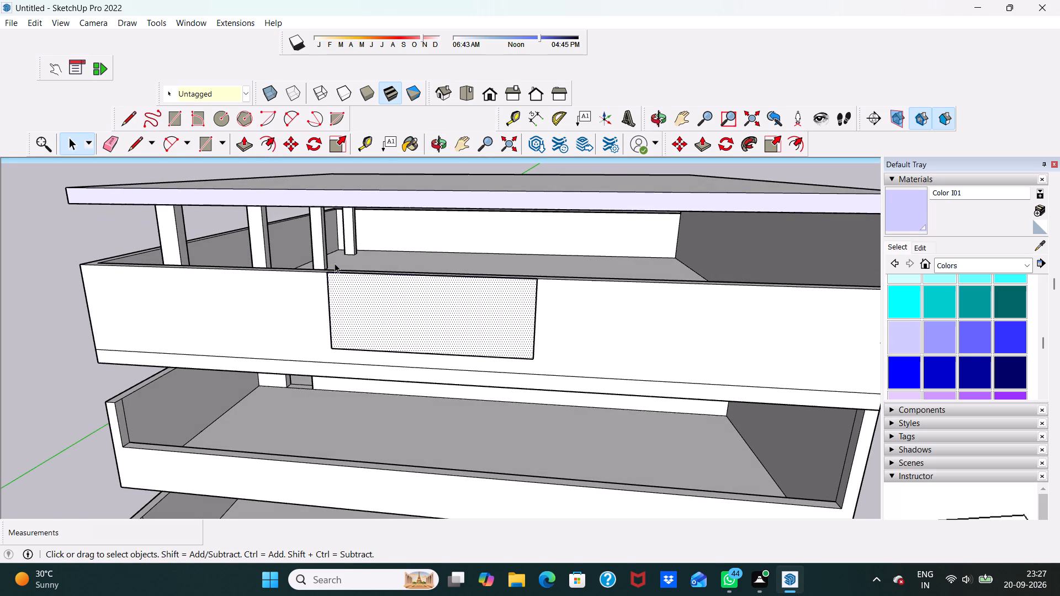
key("Delete")
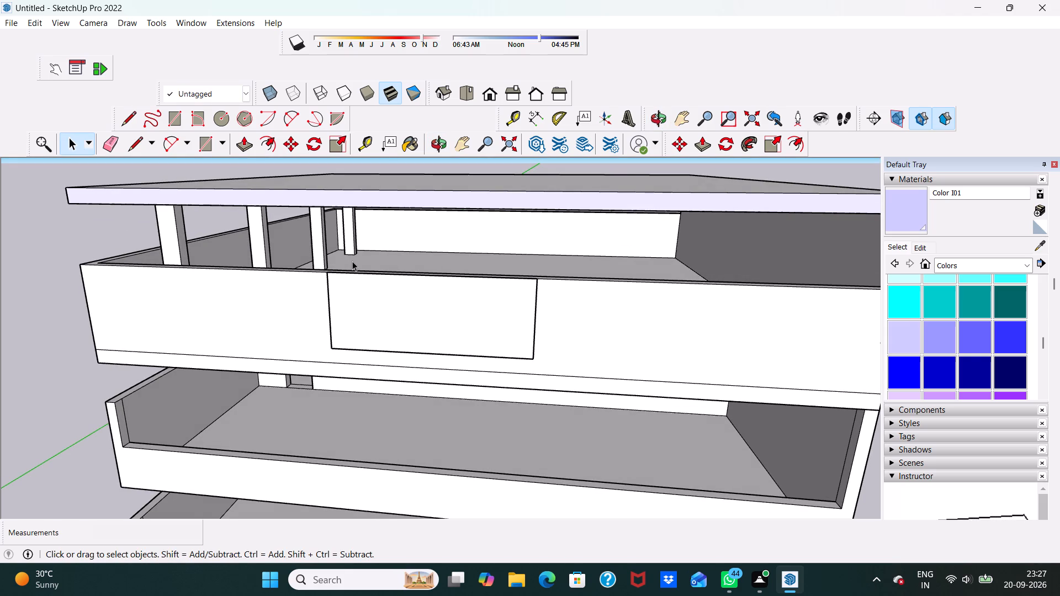
Examine the front parapet rectangle and the storeys below from above and from the front.
scroll(391, 325, "up", 4)
middle_click_drag(394, 316, 187, 403)
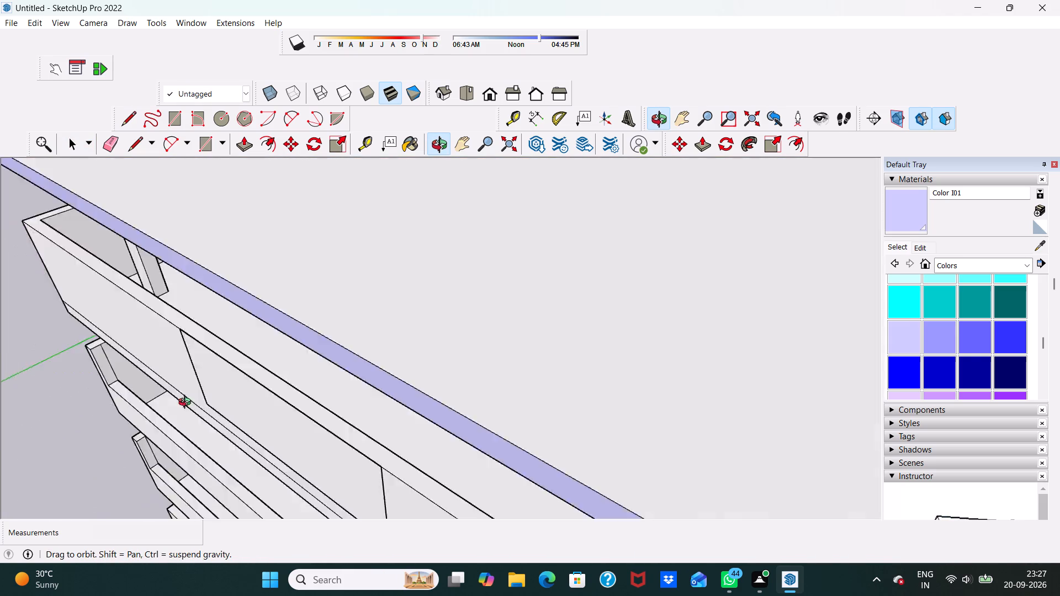
middle_click_drag(187, 403, 348, 326)
scroll(478, 306, "down", 9)
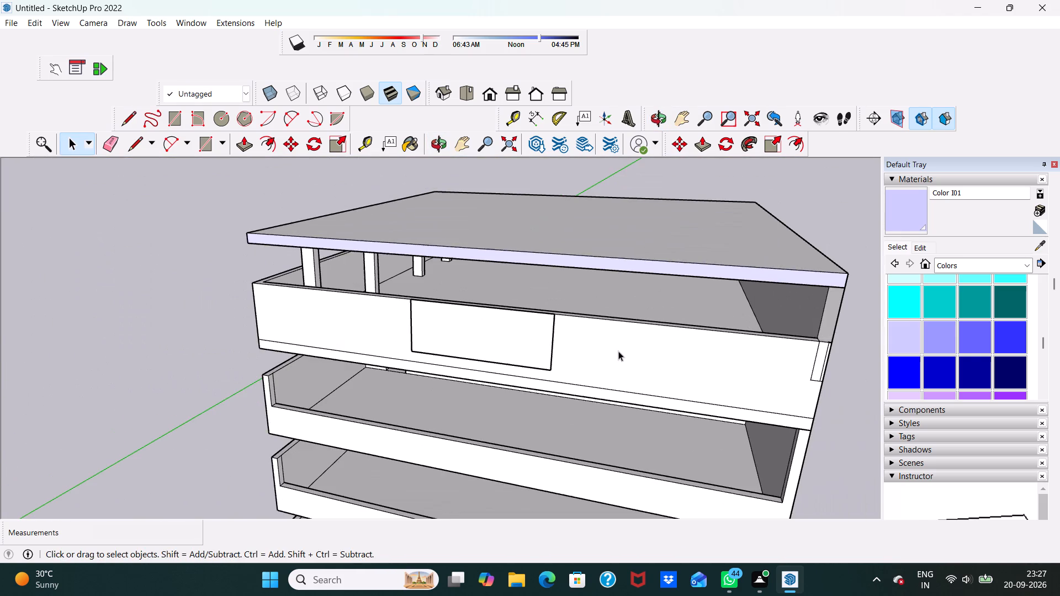
middle_click_drag(617, 353, 703, 301)
scroll(703, 301, "up", 2)
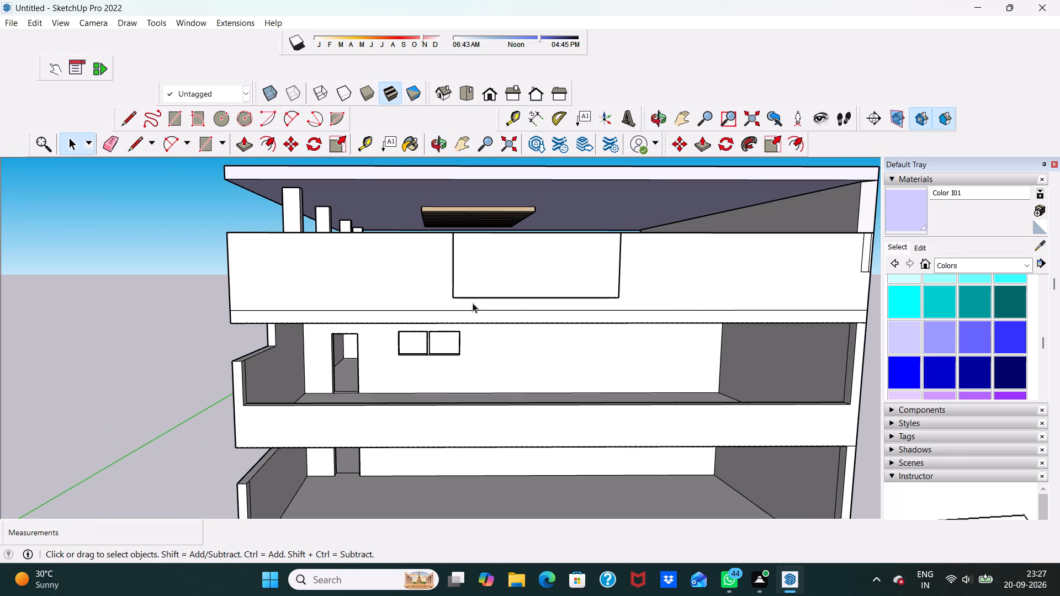
scroll(490, 265, "down", 1)
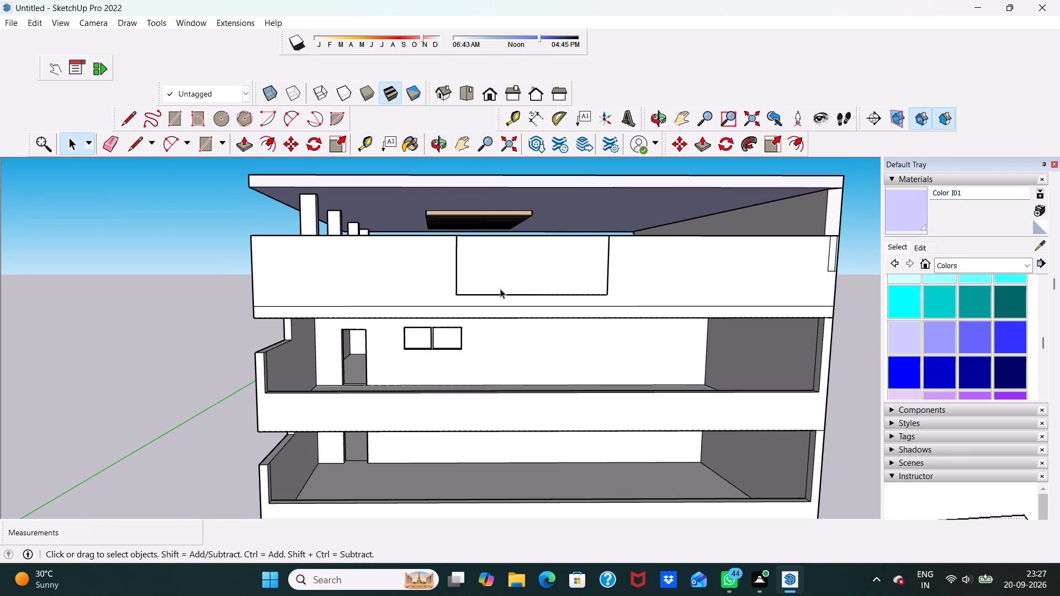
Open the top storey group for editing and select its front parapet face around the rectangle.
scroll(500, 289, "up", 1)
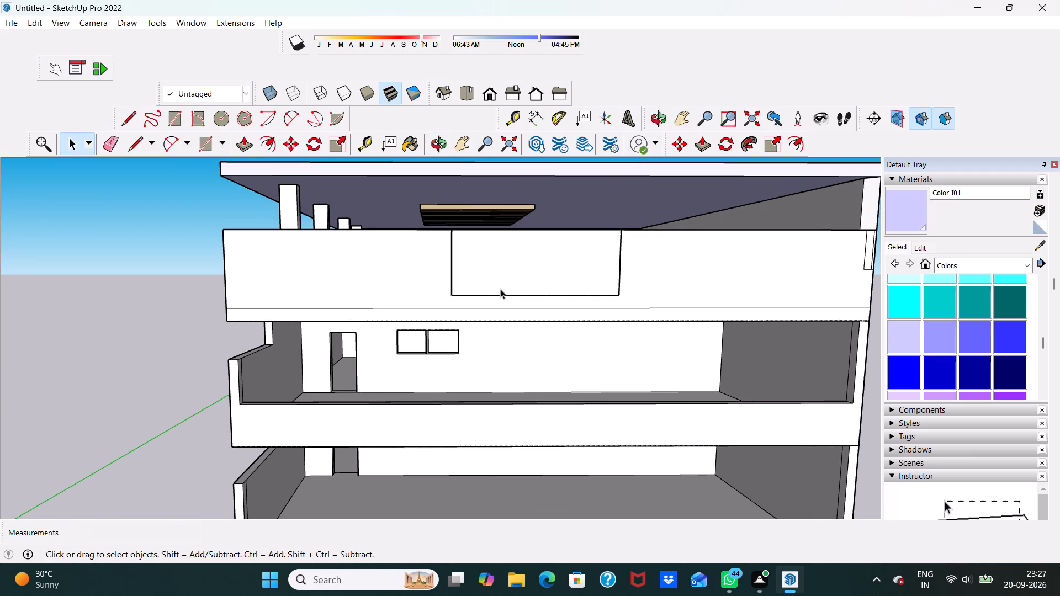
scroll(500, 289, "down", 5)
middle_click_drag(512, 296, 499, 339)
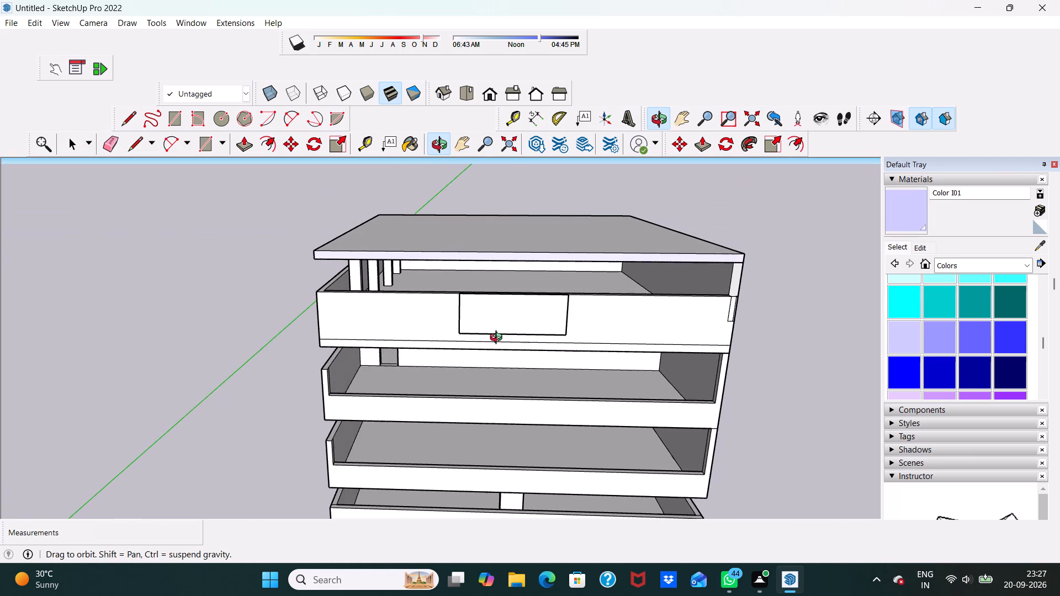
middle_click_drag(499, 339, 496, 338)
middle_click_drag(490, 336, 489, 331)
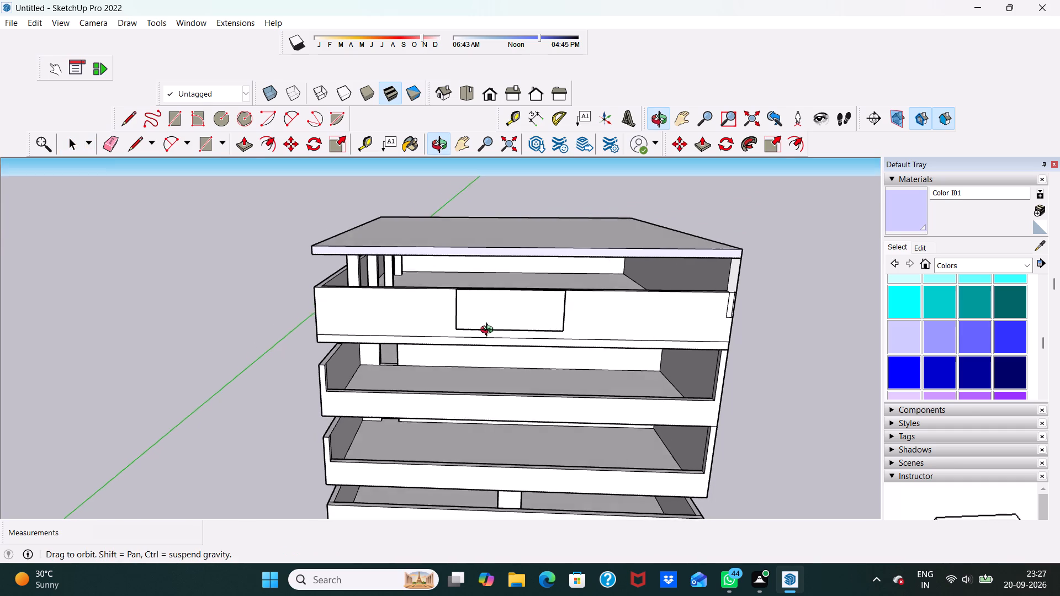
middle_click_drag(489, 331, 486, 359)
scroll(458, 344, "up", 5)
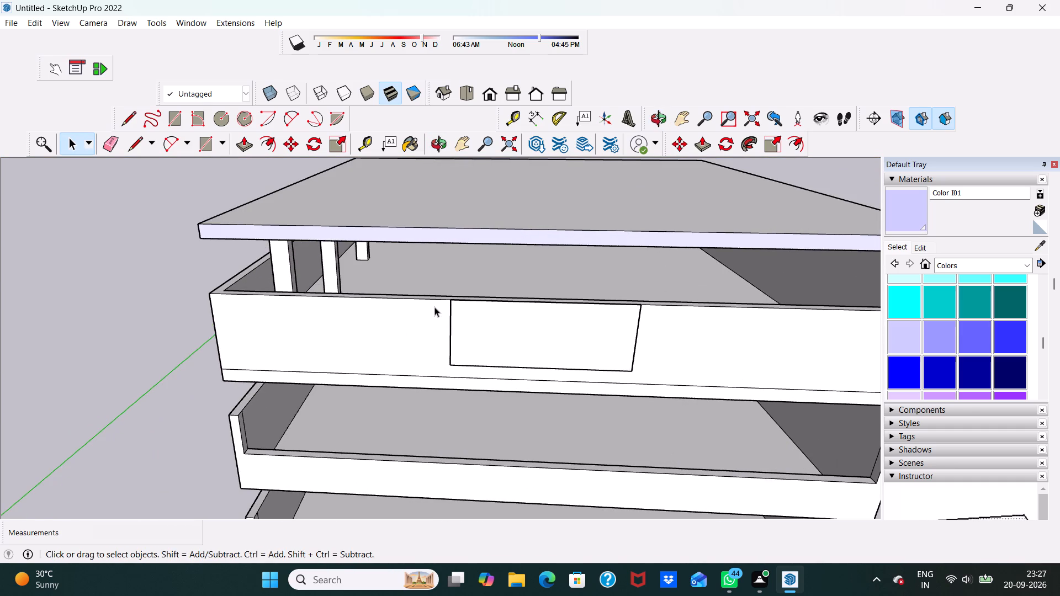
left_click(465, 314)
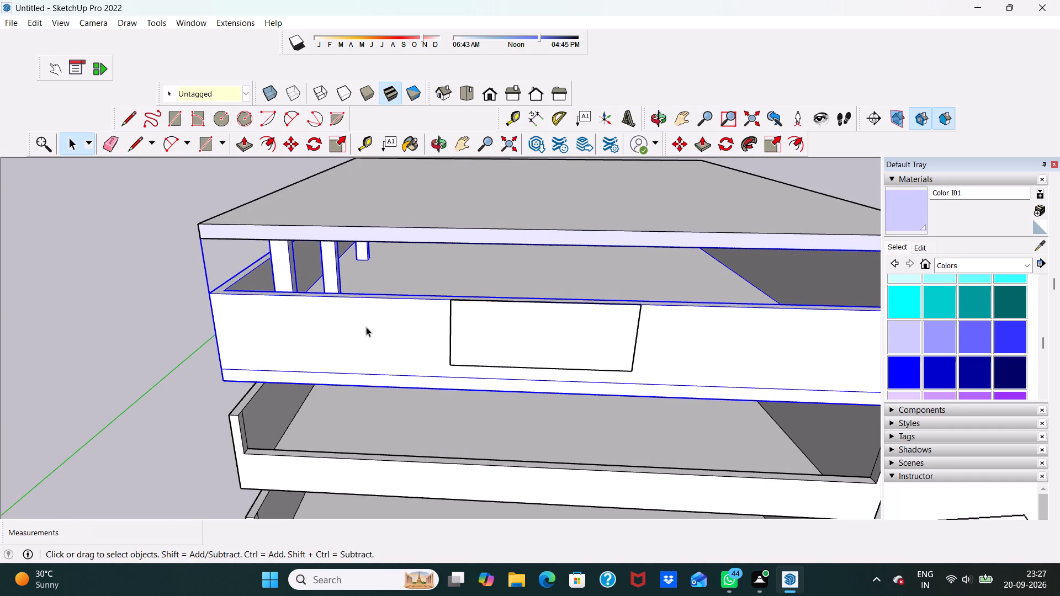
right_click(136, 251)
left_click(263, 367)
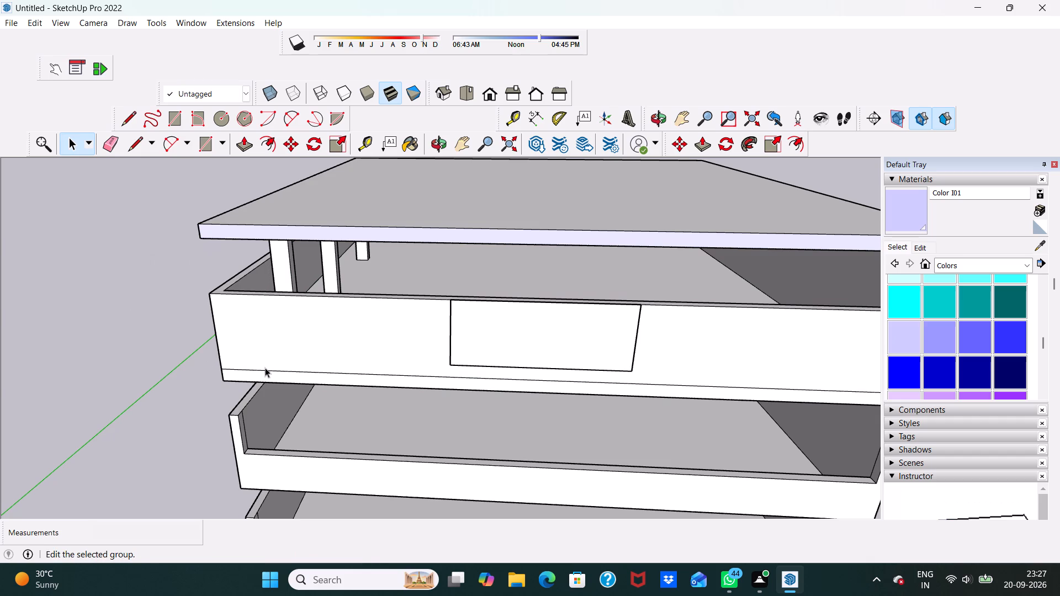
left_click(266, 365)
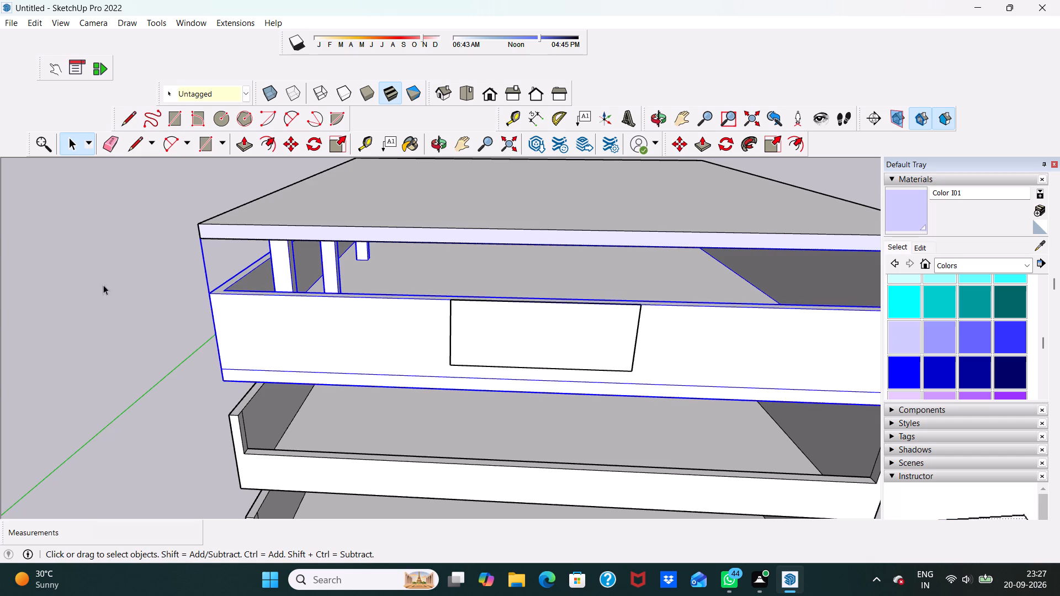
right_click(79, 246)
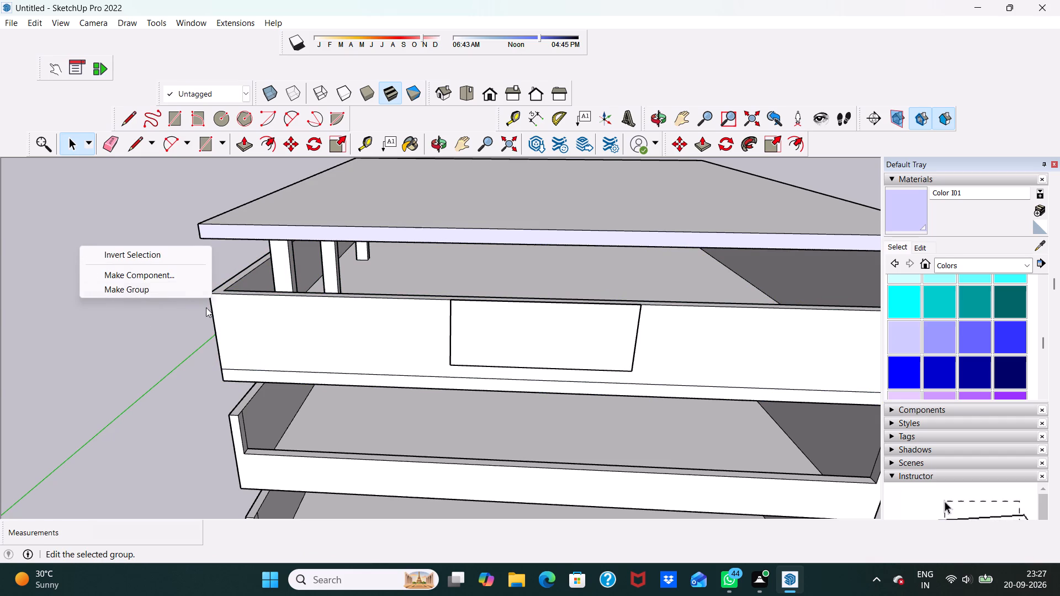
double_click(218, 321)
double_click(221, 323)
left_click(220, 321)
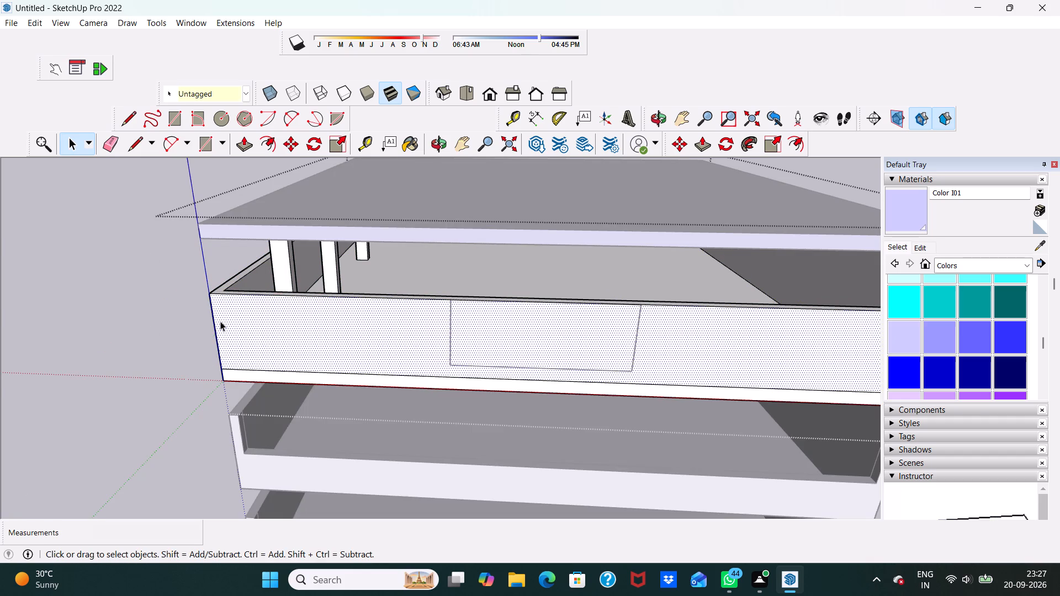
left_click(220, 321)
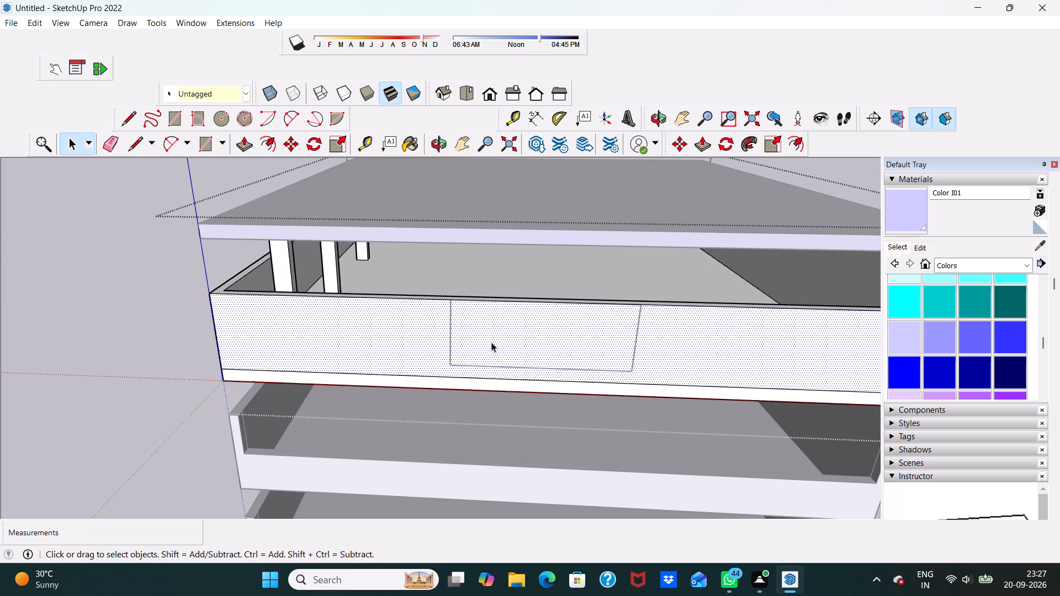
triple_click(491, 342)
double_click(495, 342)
Undo the front parapet's rectangle and related deletions, back to the short line across its top surface.
key("ctrl+z")
scroll(489, 316, "down", 5)
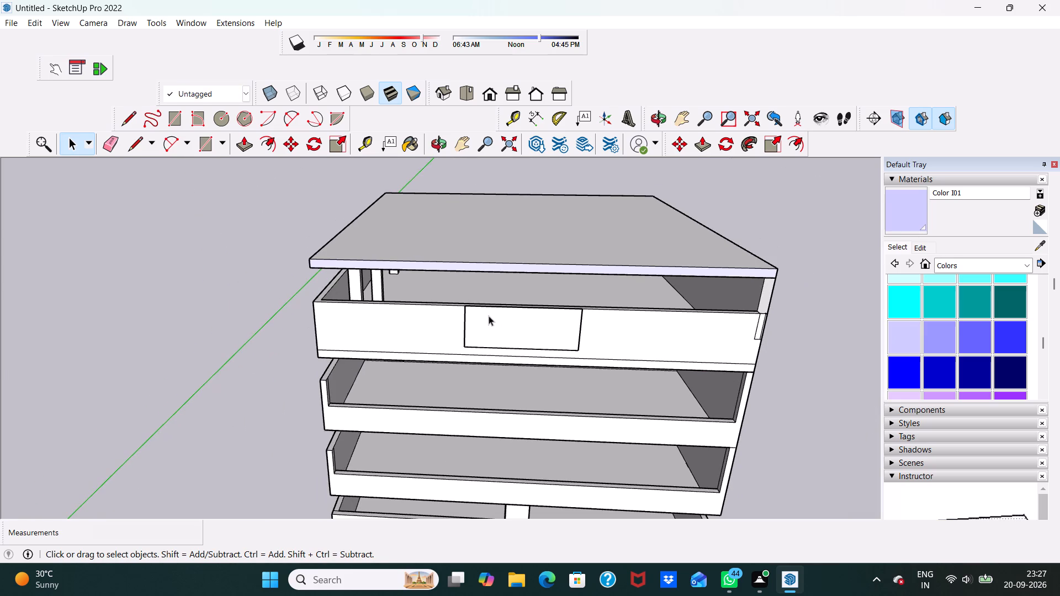
key("ctrl+z")
key("ctrl+z")
key("ctrl+z")
Erase the short line across the front parapet's top surface.
scroll(500, 267, "up", 4)
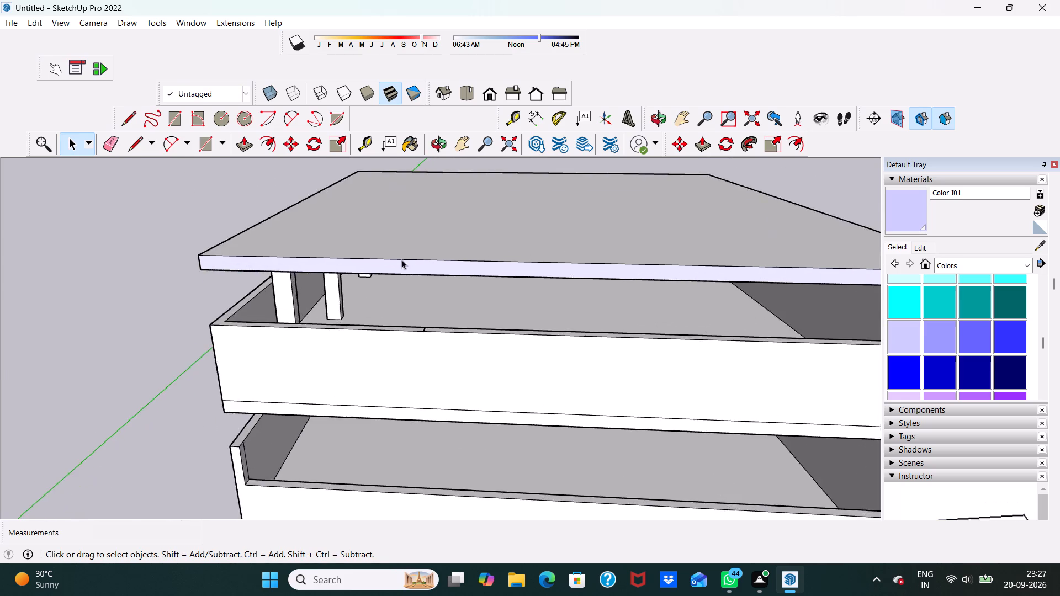
scroll(401, 259, "up", 6)
middle_click_drag(467, 347, 474, 376)
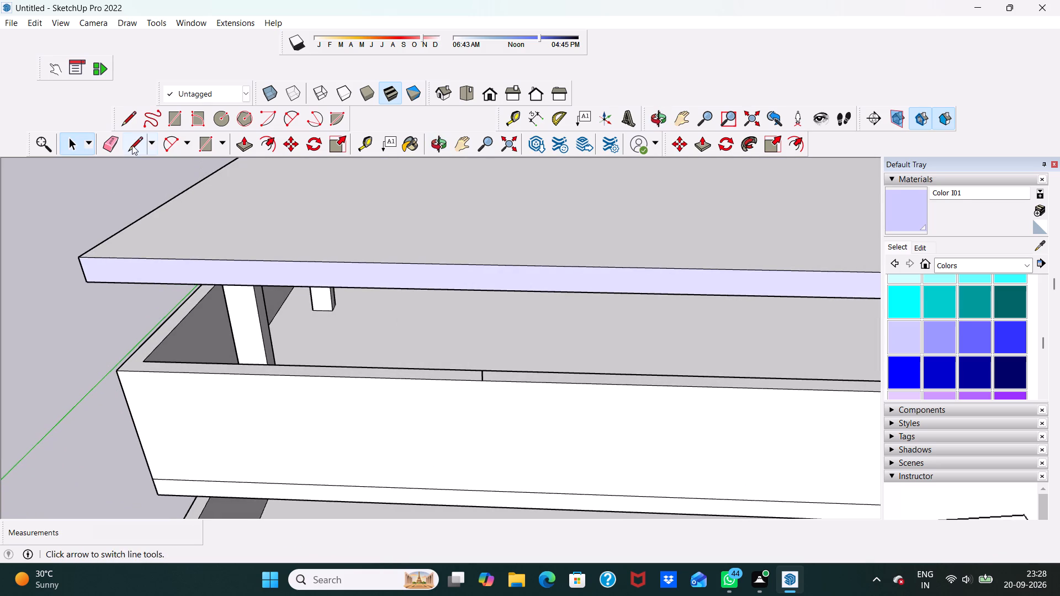
left_click(110, 142)
scroll(519, 359, "up", 3)
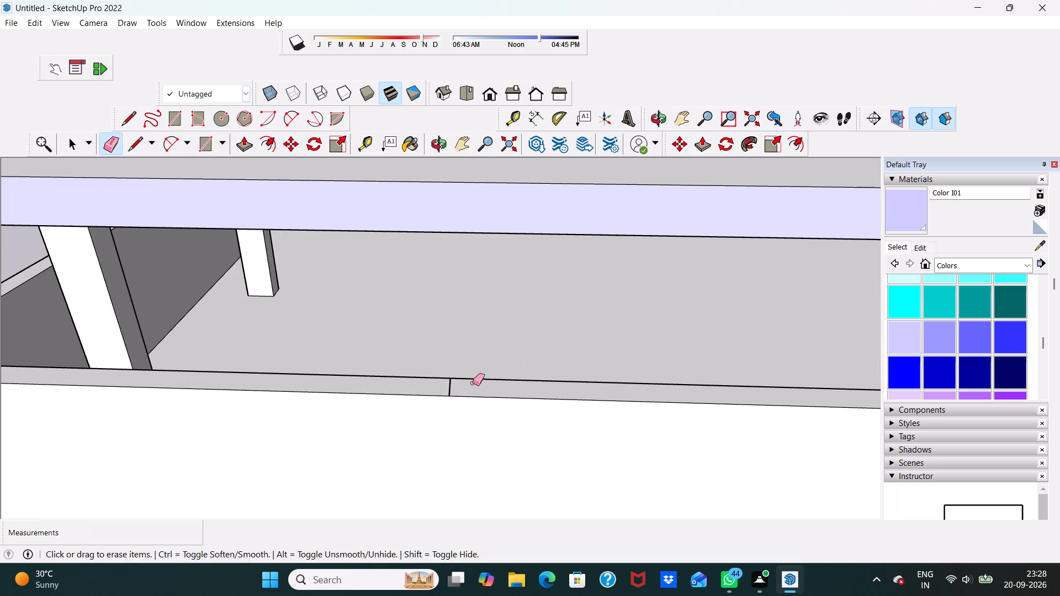
left_click(450, 385)
Draw a short line across the front parapet's top surface, close to the corner by the columns.
scroll(458, 345, "down", 6)
middle_click_drag(529, 365, 534, 323)
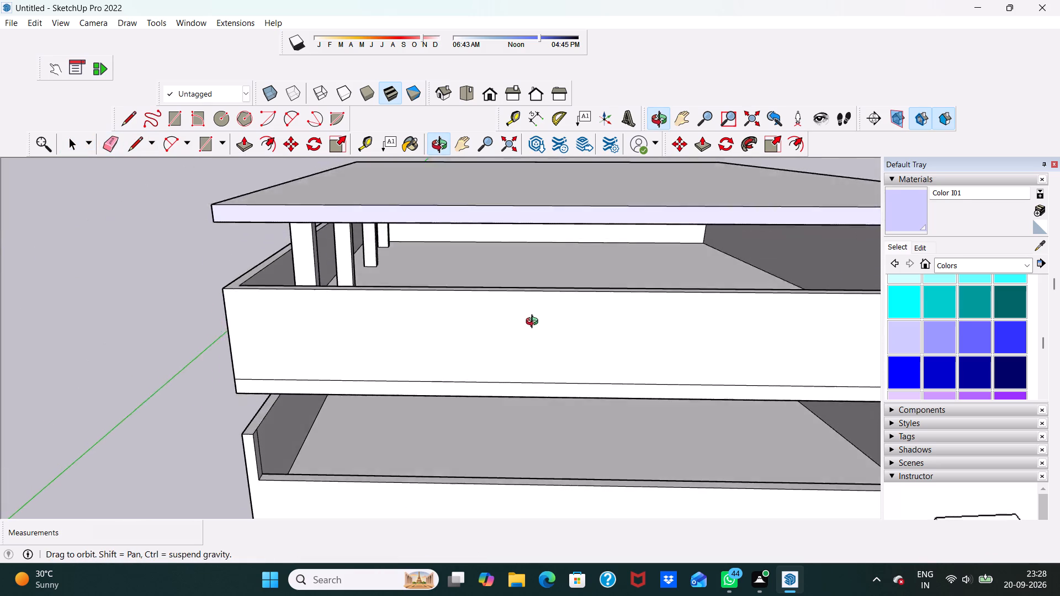
middle_click_drag(534, 323, 536, 307)
scroll(500, 304, "down", 4)
key("space")
scroll(428, 306, "down", 1)
middle_click_drag(428, 306, 434, 309)
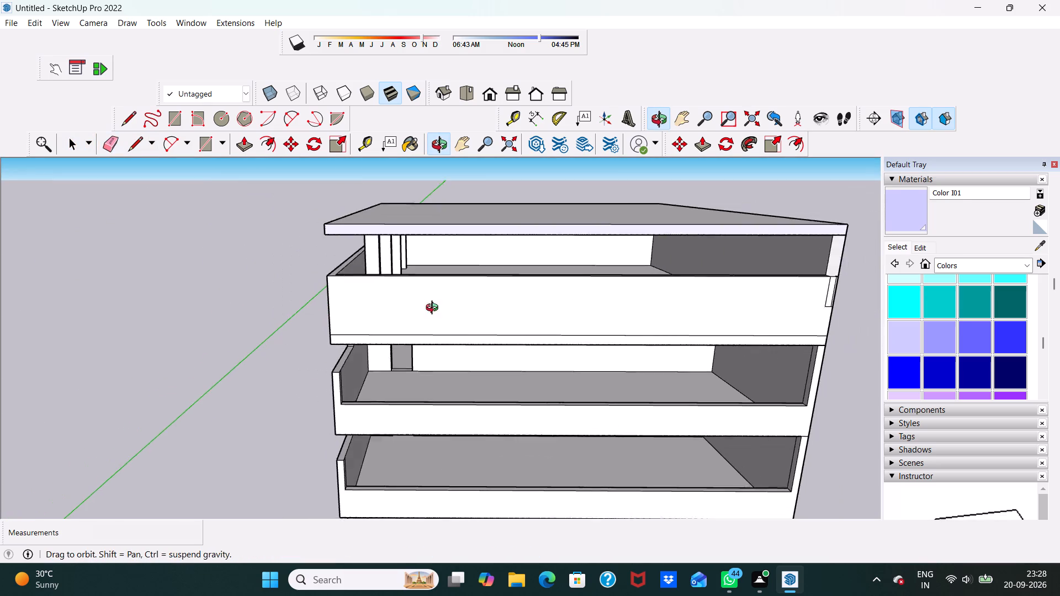
middle_click_drag(434, 309, 442, 365)
scroll(439, 365, "up", 5)
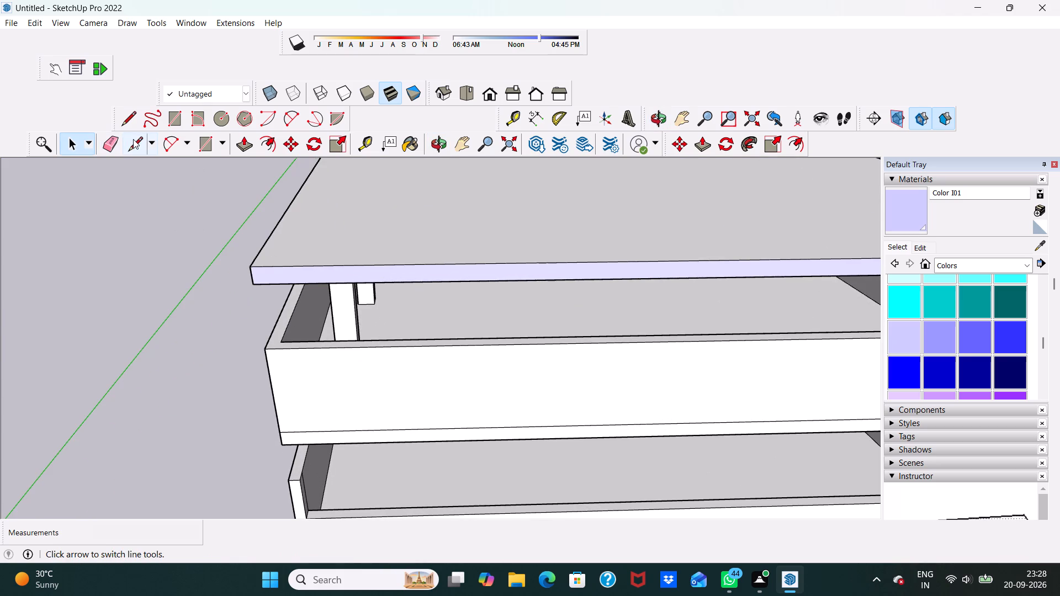
left_click(133, 139)
scroll(467, 356, "up", 3)
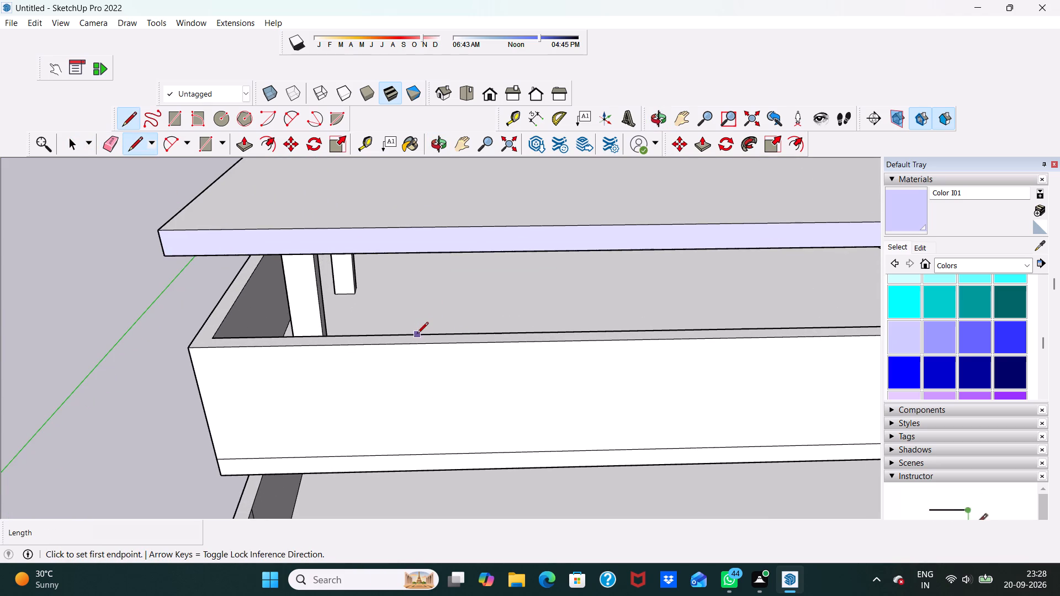
left_click(417, 334)
left_click(419, 345)
scroll(428, 344, "down", 4)
key("space")
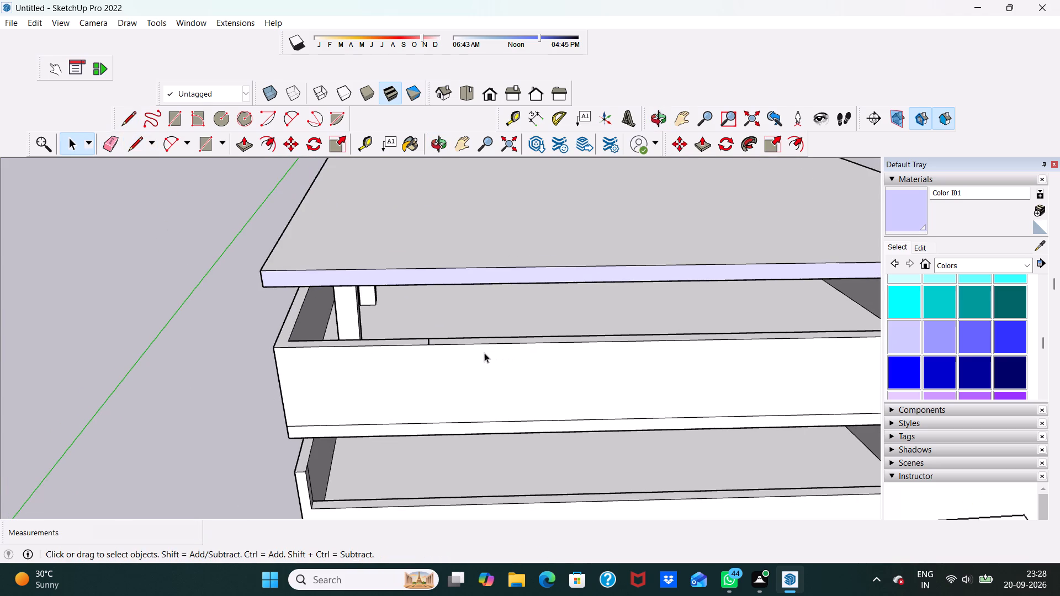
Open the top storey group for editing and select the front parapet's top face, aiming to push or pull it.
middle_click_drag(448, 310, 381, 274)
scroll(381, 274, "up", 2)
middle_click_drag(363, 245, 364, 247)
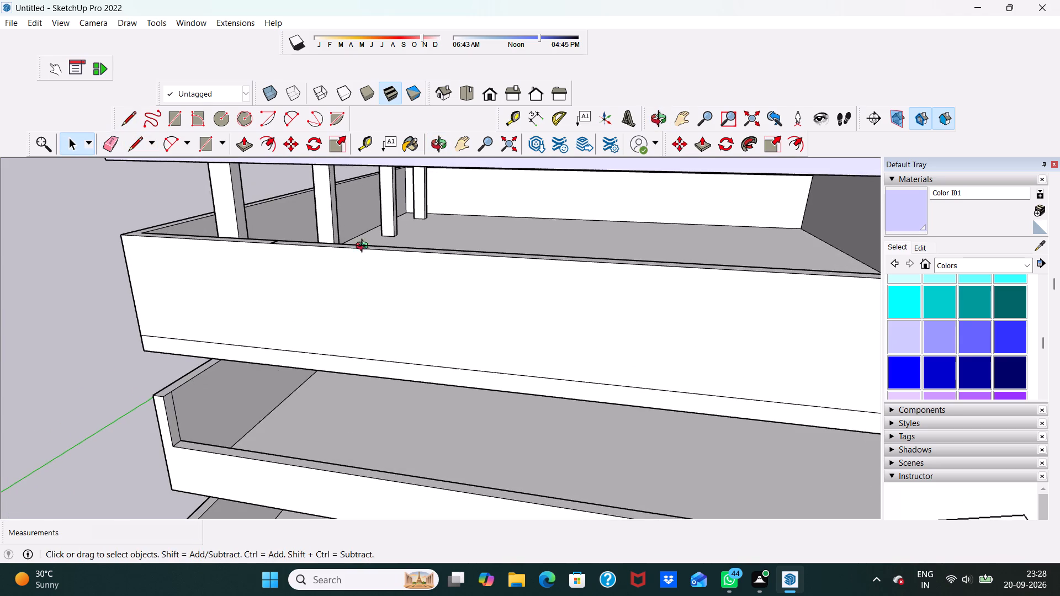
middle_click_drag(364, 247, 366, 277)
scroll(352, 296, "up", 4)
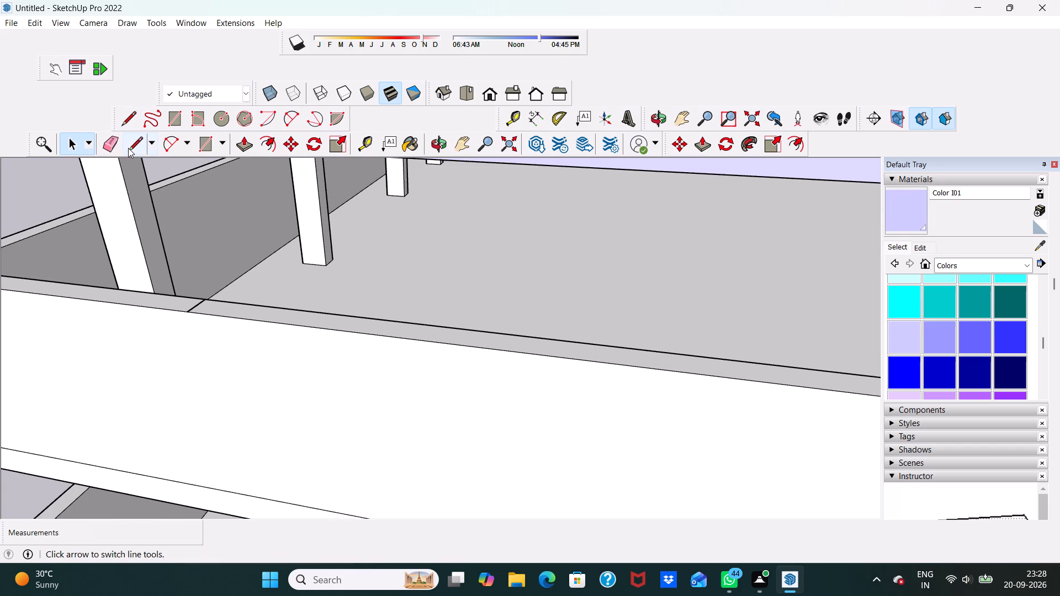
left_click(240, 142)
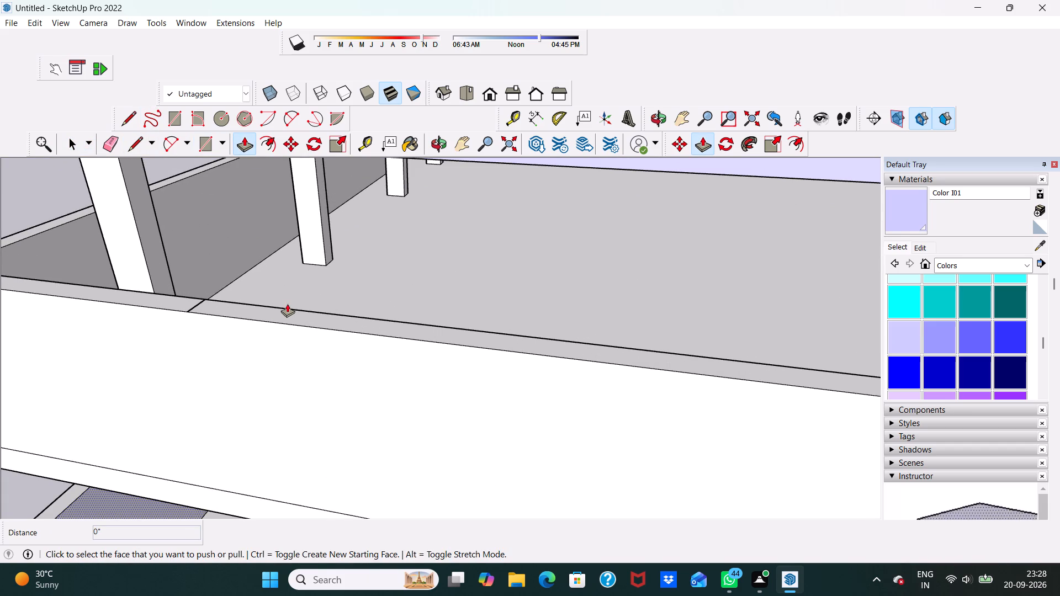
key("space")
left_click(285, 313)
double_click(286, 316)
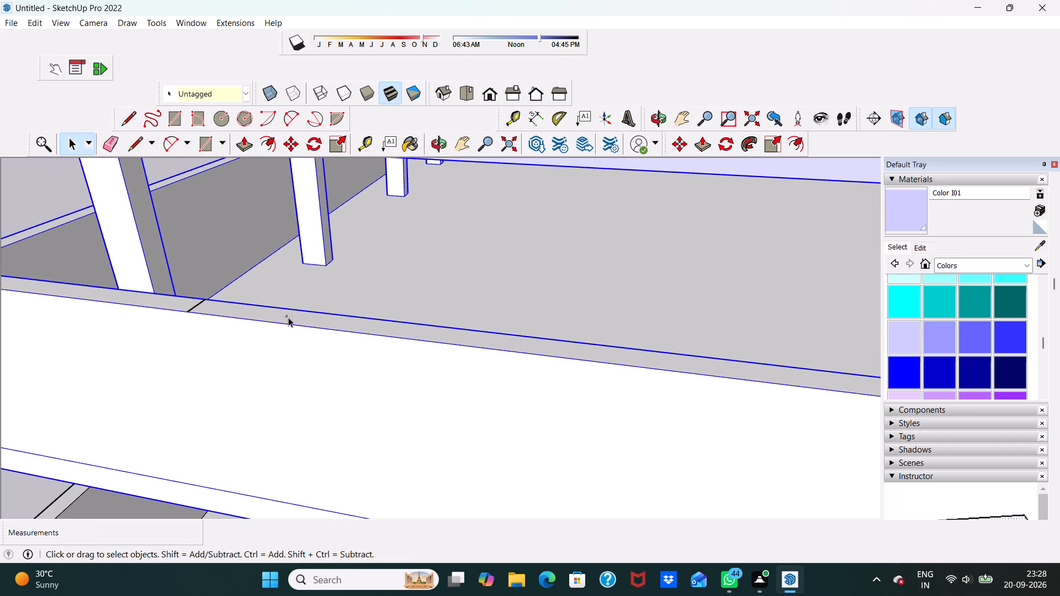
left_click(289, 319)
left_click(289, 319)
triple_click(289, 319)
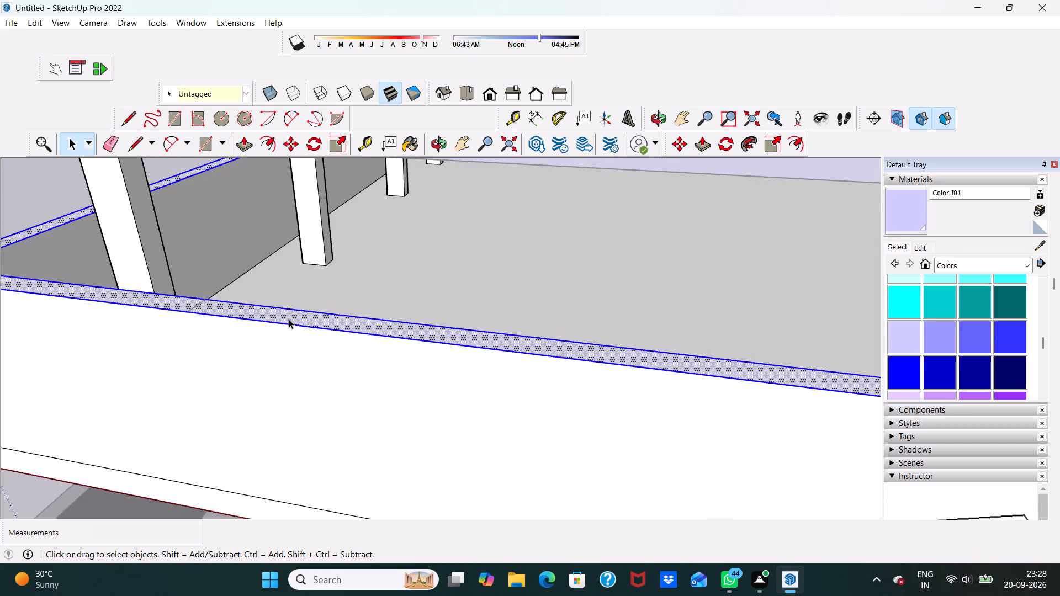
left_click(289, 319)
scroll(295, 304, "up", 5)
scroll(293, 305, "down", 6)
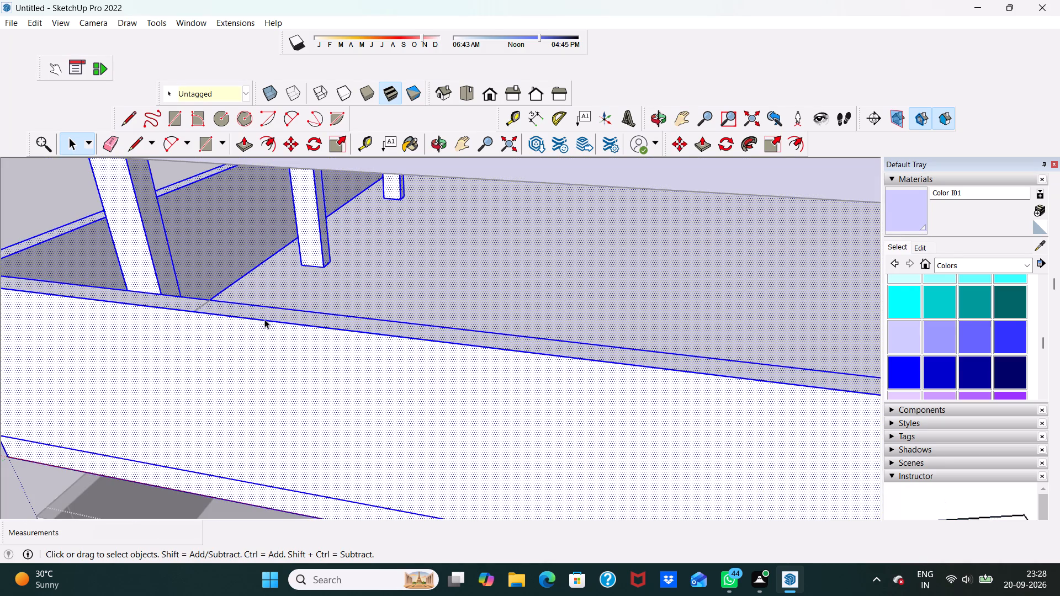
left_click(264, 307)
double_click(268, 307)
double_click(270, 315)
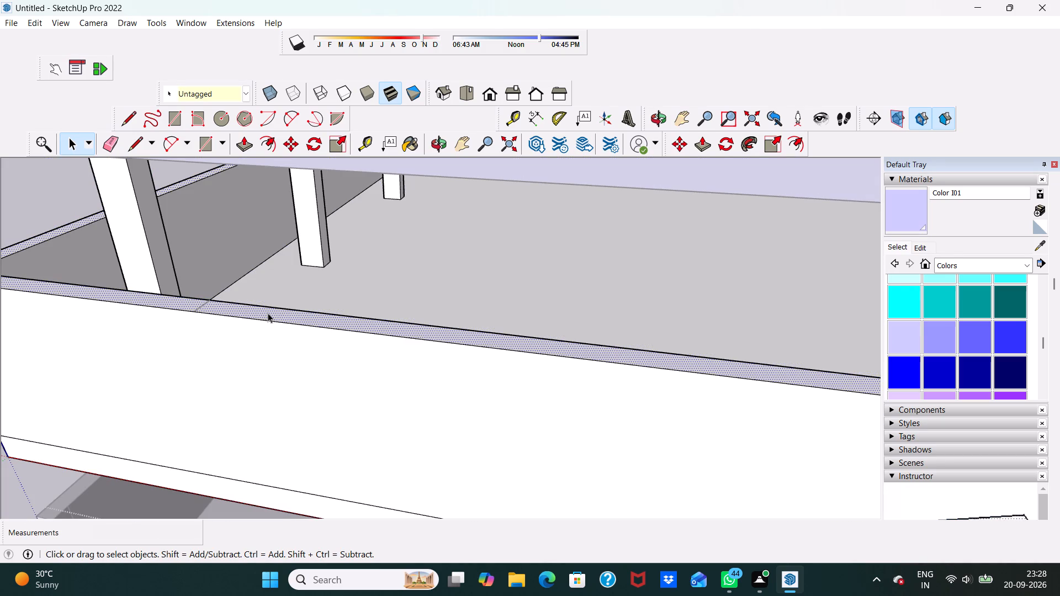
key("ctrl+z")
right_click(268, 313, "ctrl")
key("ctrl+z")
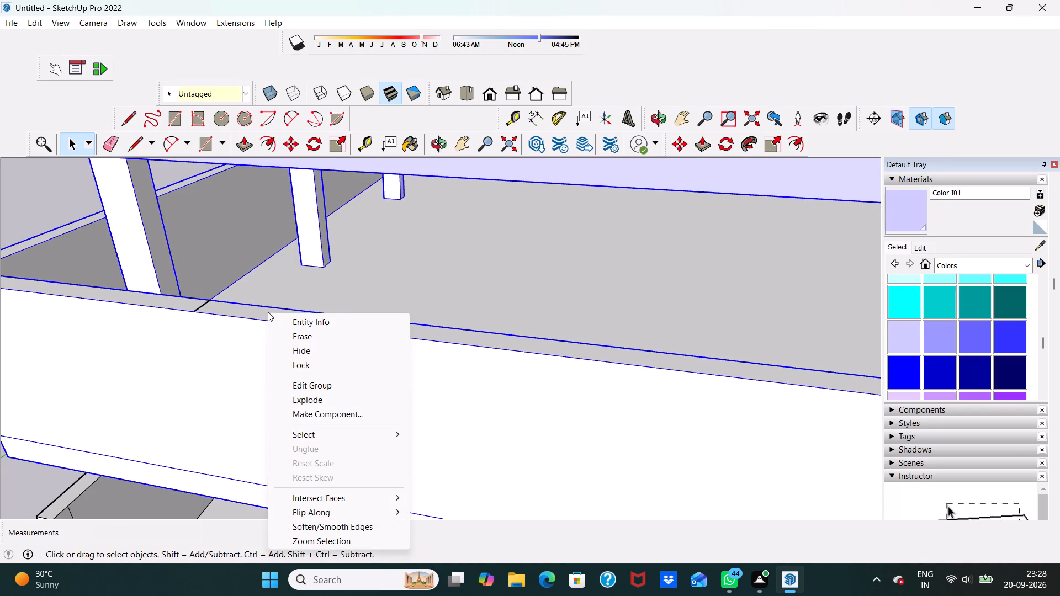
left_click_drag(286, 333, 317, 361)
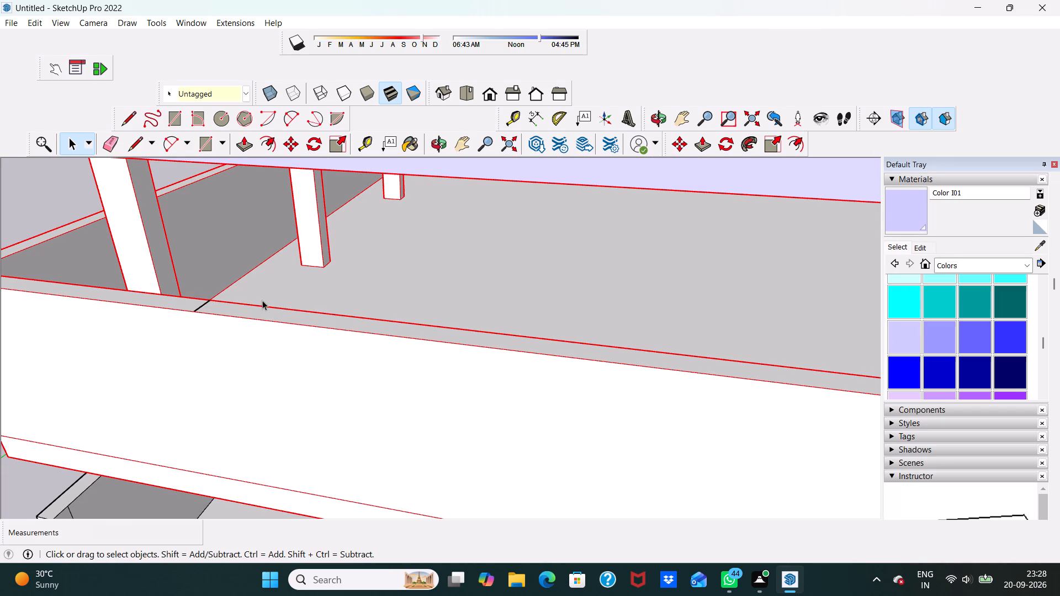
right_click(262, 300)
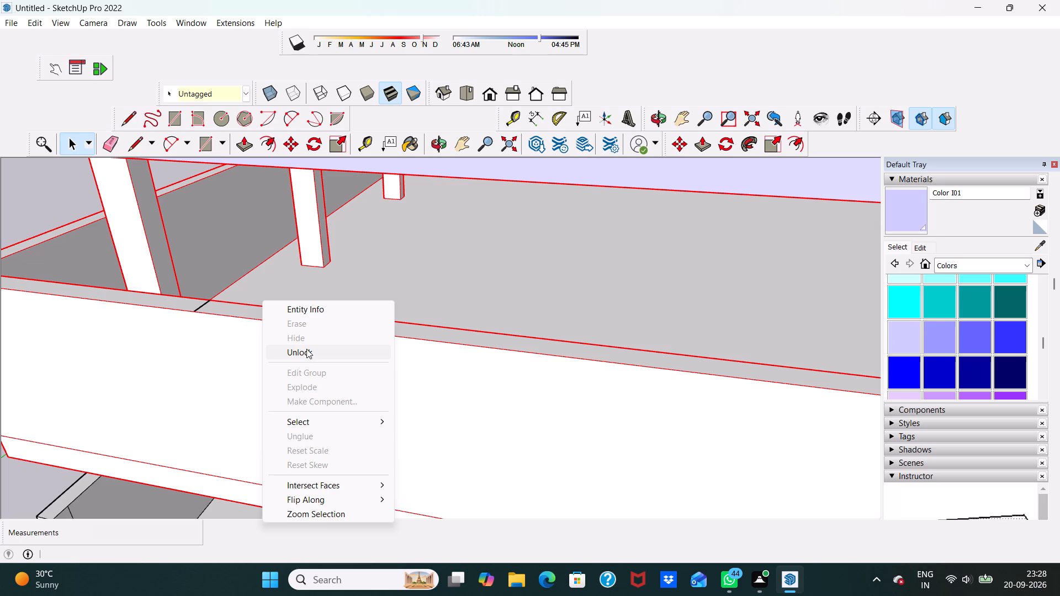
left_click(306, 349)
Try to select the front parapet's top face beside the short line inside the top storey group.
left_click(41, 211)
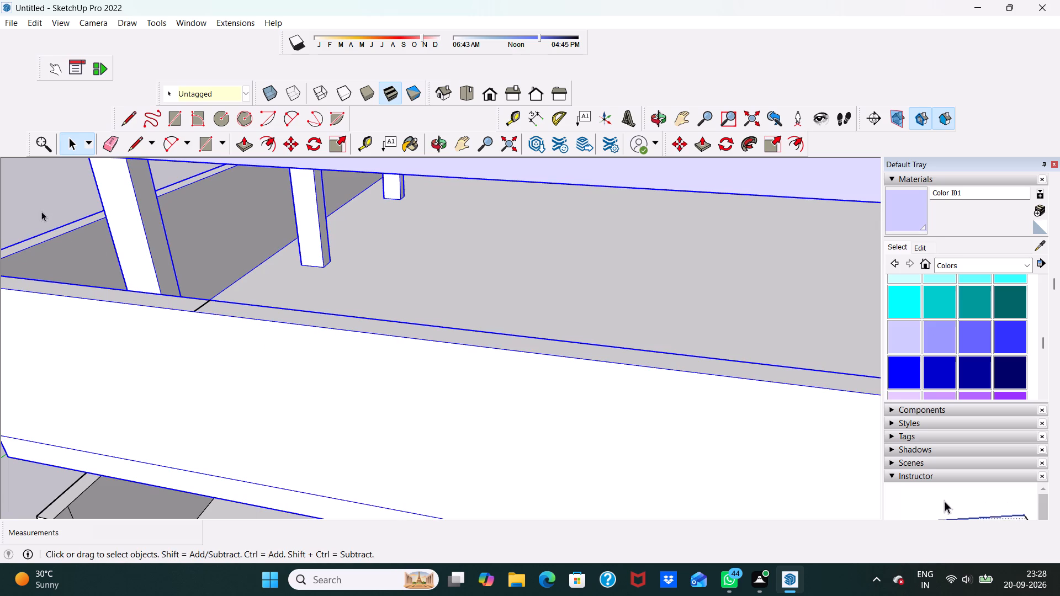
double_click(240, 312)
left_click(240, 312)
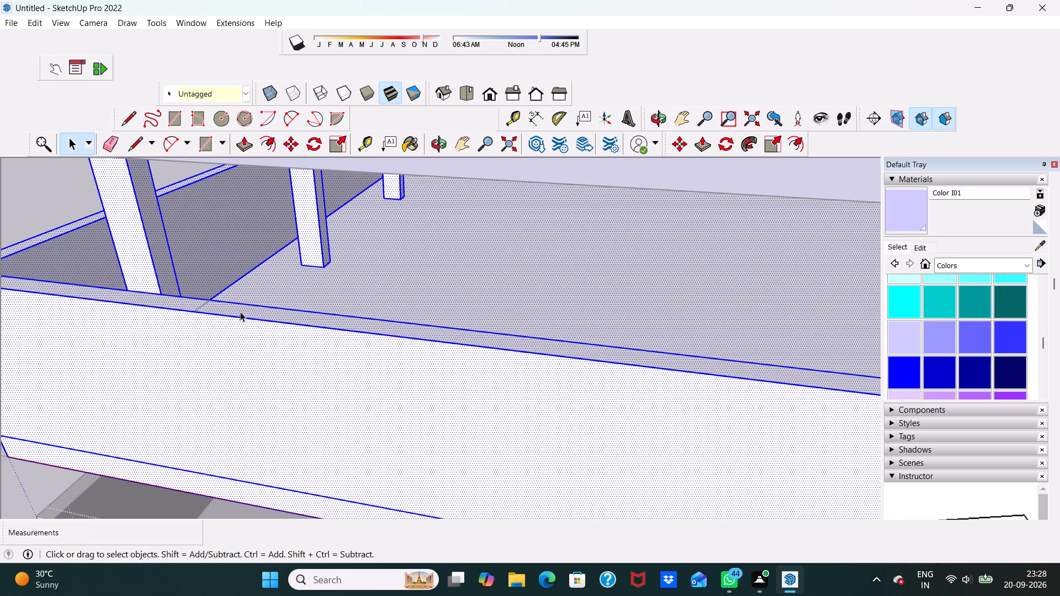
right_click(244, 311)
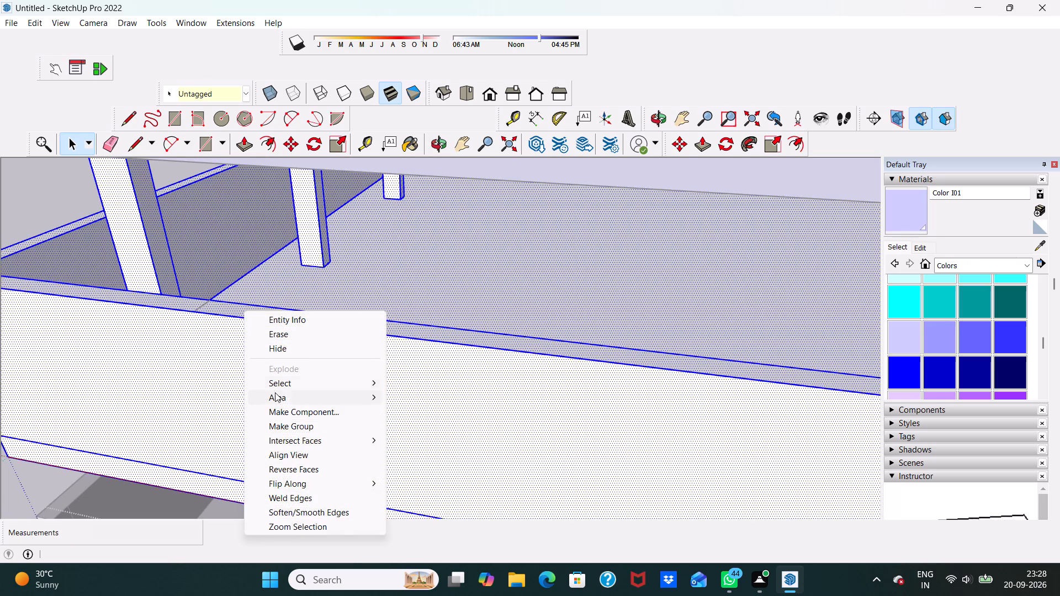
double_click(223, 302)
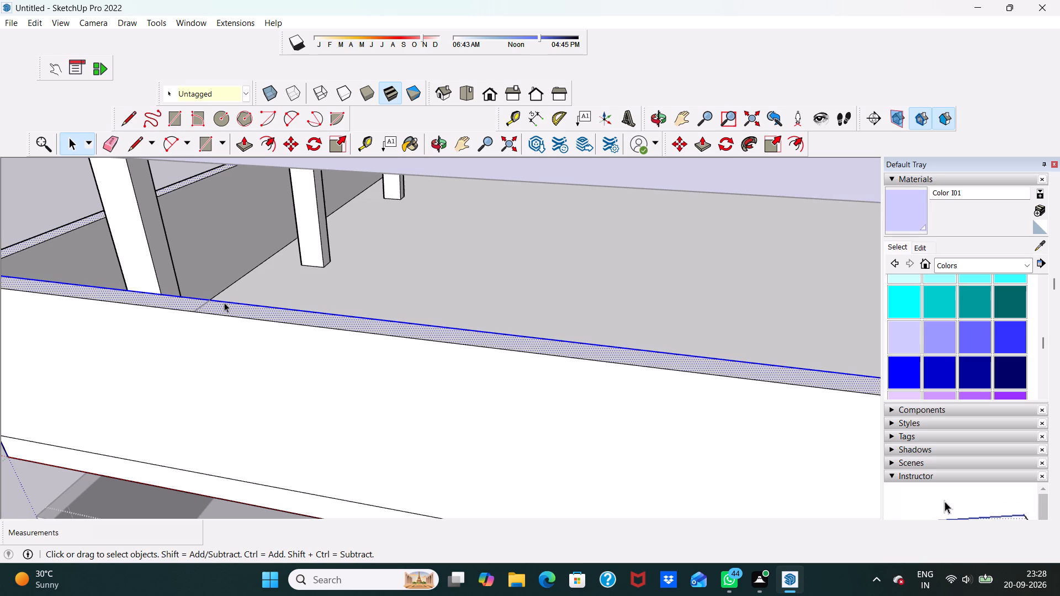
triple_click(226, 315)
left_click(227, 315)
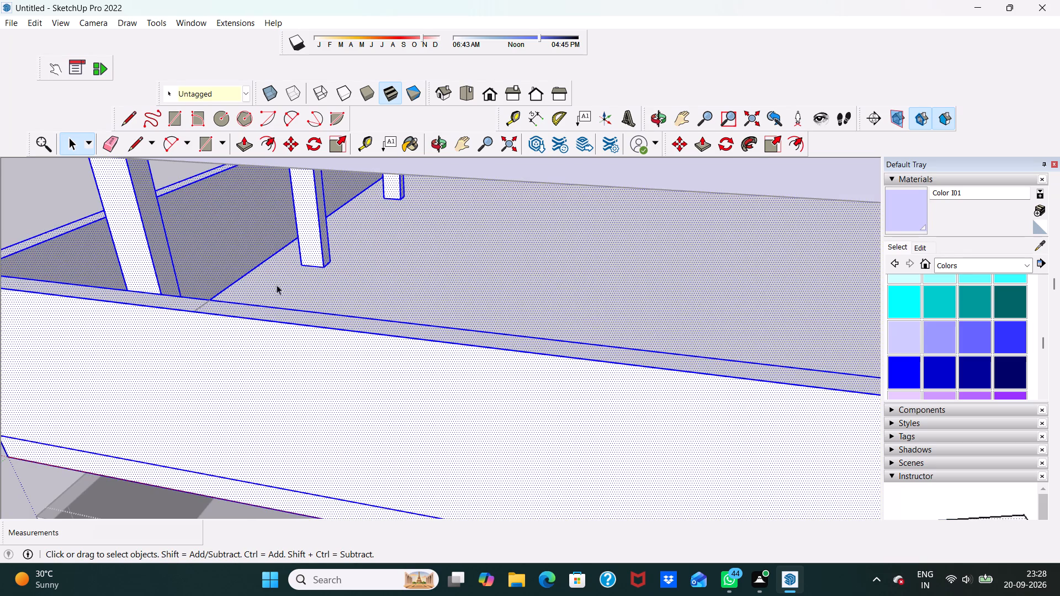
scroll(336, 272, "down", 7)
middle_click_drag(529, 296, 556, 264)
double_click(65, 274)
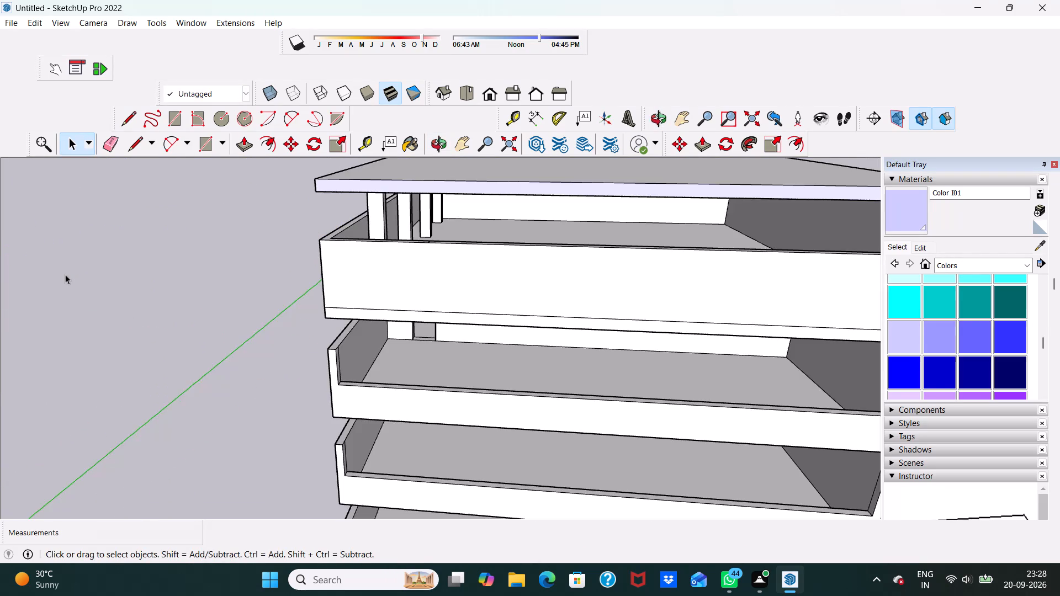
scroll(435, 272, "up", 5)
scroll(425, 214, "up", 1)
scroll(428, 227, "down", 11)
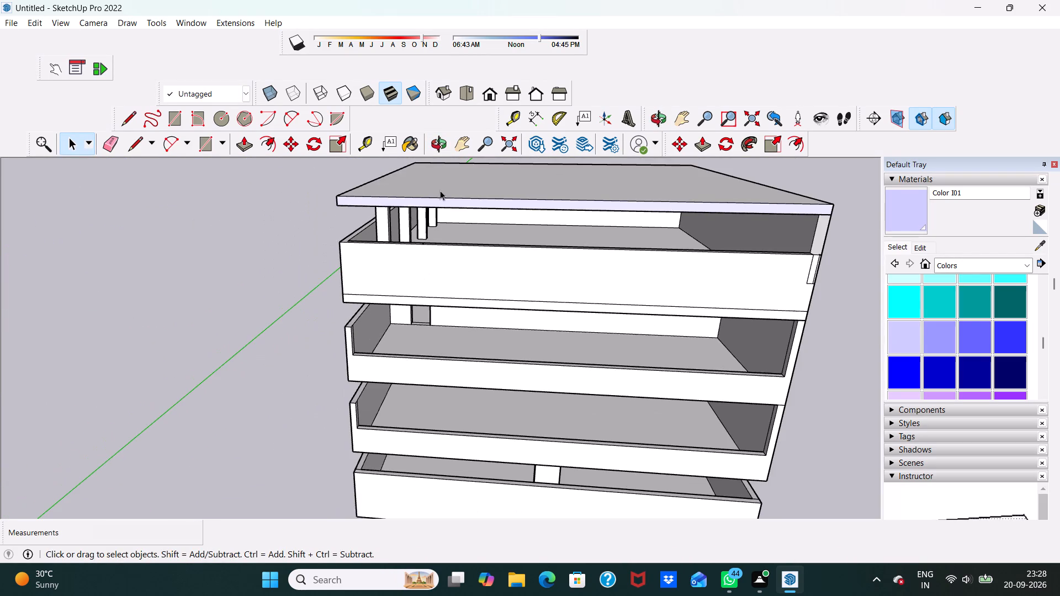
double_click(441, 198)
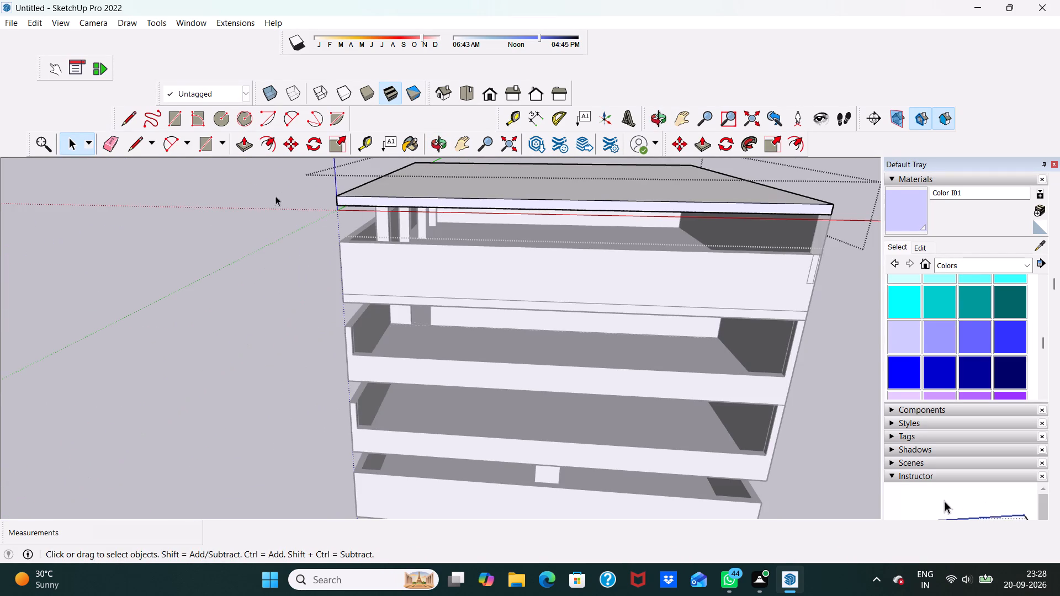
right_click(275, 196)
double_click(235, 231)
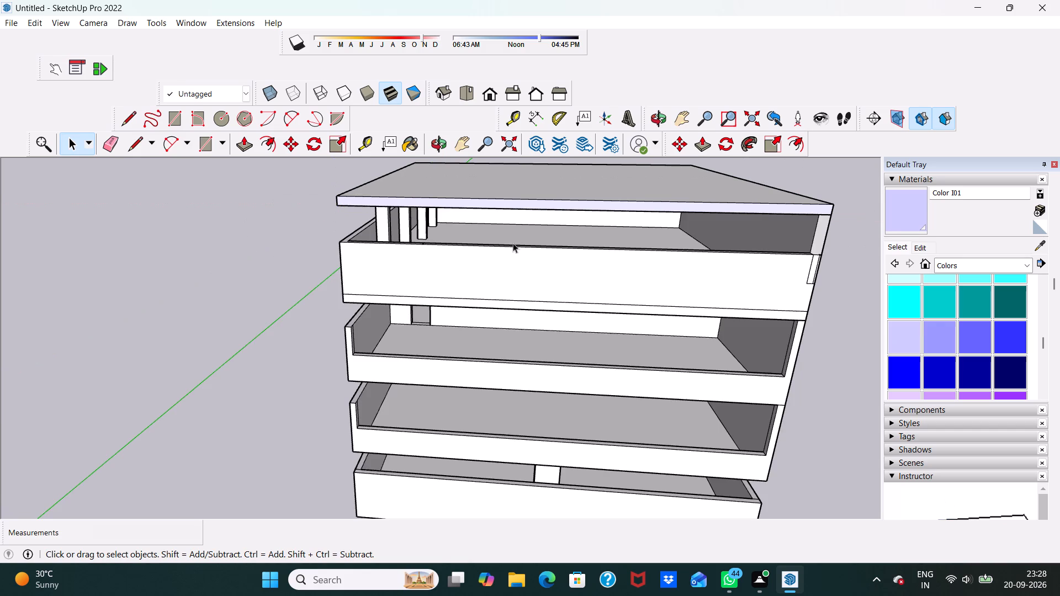
Undo the short line drawn across the front parapet's top surface near the corner columns.
scroll(513, 243, "up", 4)
middle_click_drag(487, 238, 496, 293)
scroll(358, 385, "up", 7)
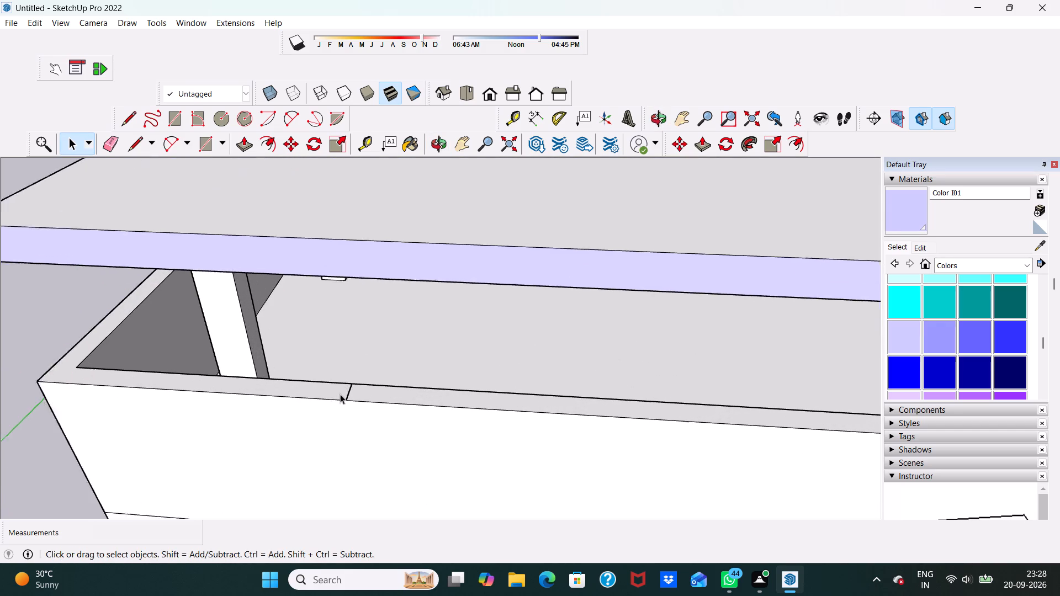
scroll(340, 394, "up", 3)
left_click(348, 390)
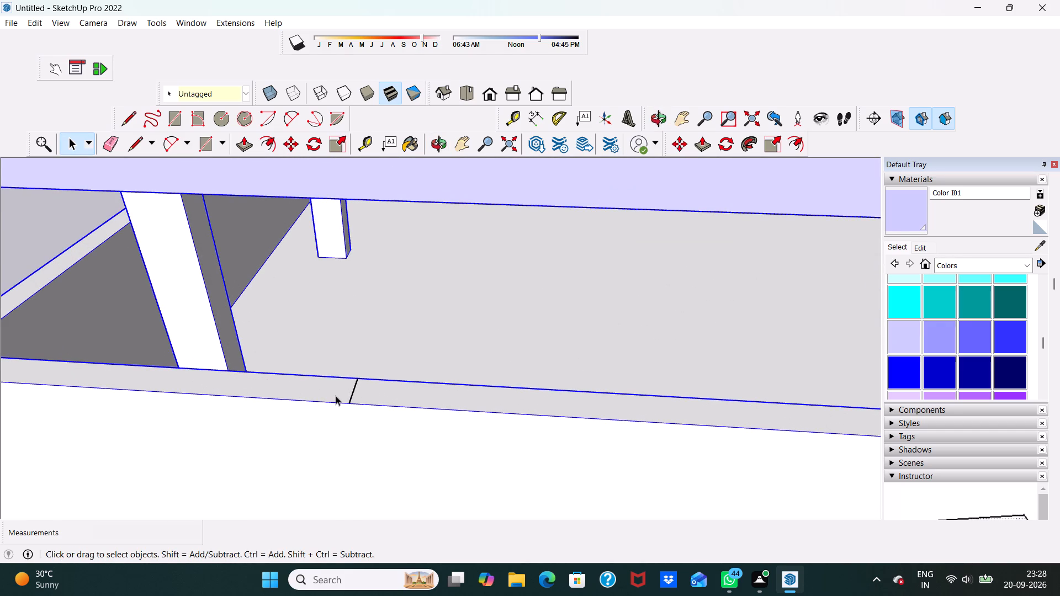
key("ctrl+z")
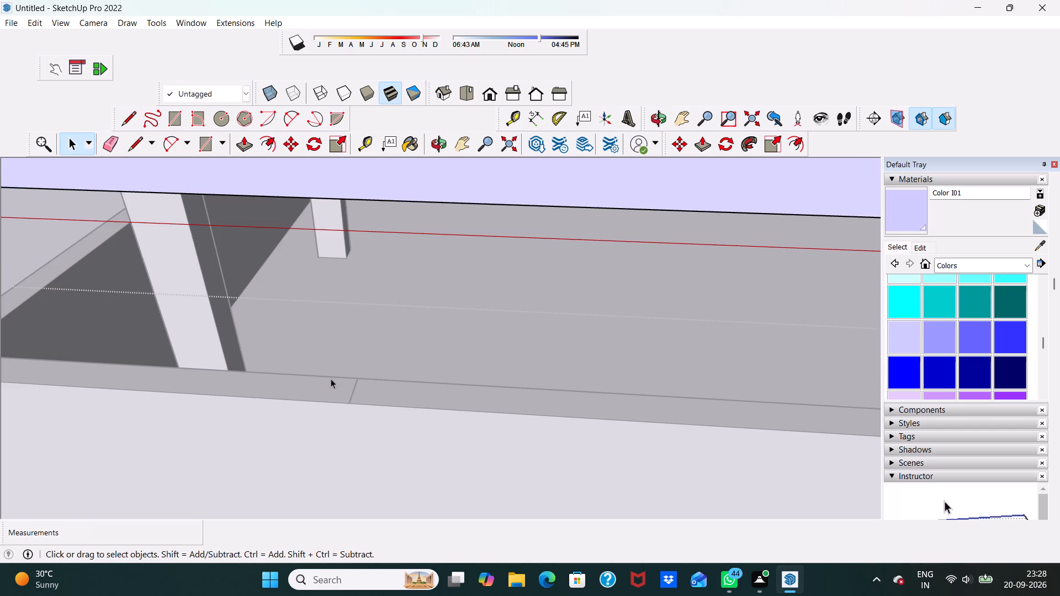
left_click(331, 379)
key("ctrl+z")
key("ctrl+z")
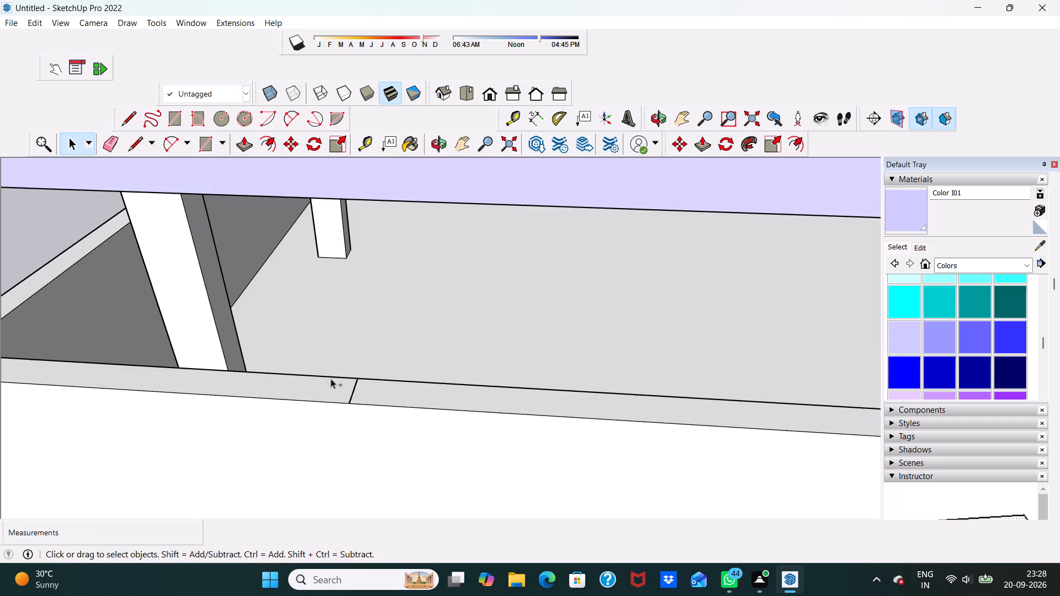
key("ctrl+z")
left_click(331, 379, "ctrl")
key("ctrl+z")
key("ctrl+z")
key("ctrl+z")
key("ctrl+z")
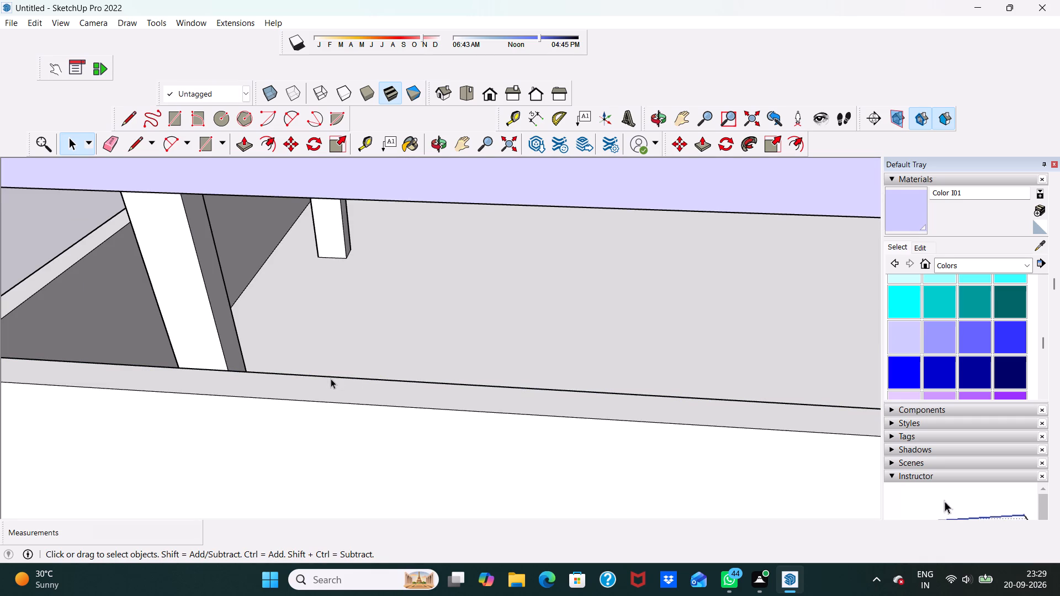
Undo the earlier line edits on the front parapet's outer face, going back to the open top storey group.
key("ctrl+z")
key("ctrl+z")
key("ctrl+z")
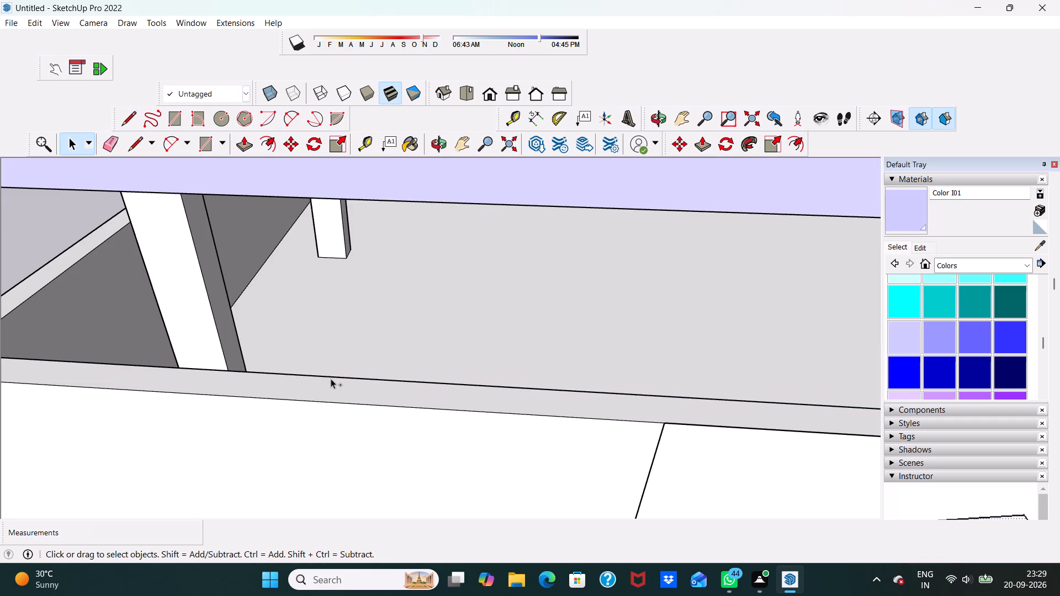
key("ctrl+z")
key("ctrl+z")
left_click(331, 379, "ctrl")
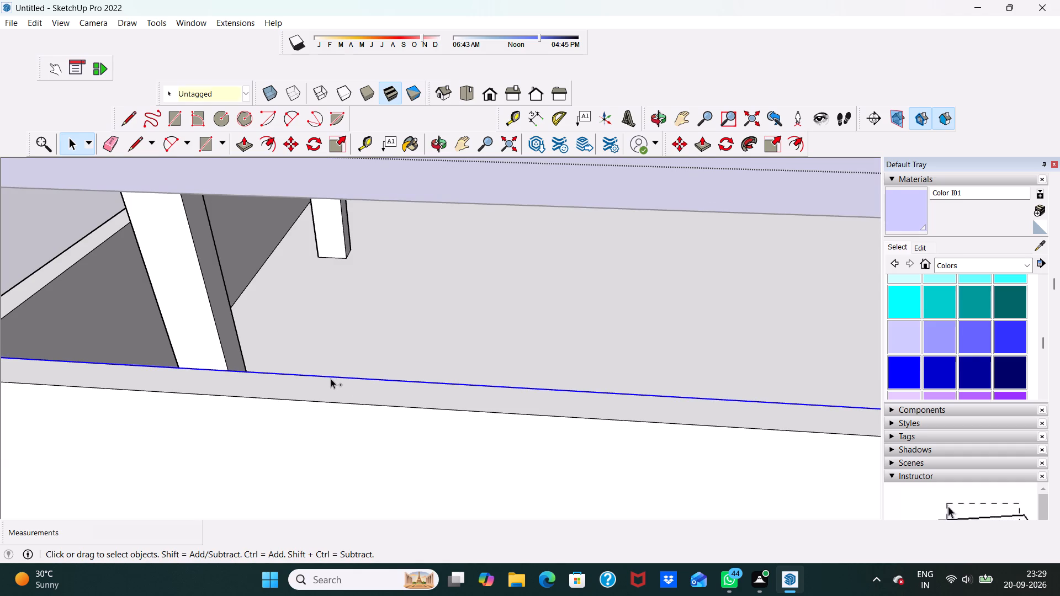
key("ctrl+z")
key("ctrl+z")
Undo the earlier raising of the whole front parapet of the top storey.
scroll(331, 379, "down", 5, "ctrl")
scroll(333, 379, "up", 1, "ctrl")
scroll(353, 374, "down", 6, "ctrl")
middle_click_drag(376, 379, 401, 345, "ctrl")
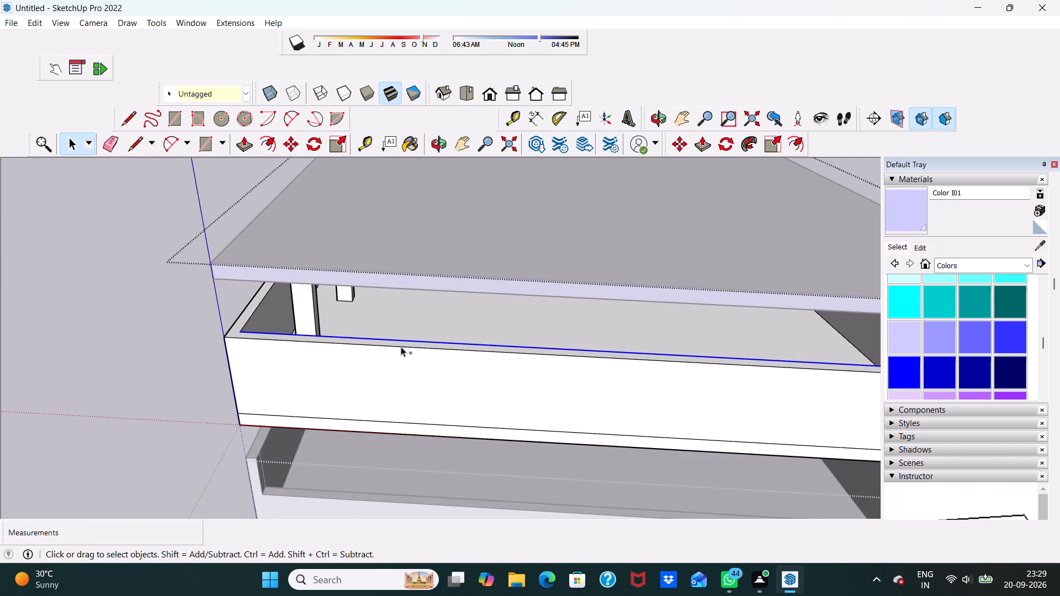
key("ctrl+z")
key("ctrl+z")
key("ctrl+z")
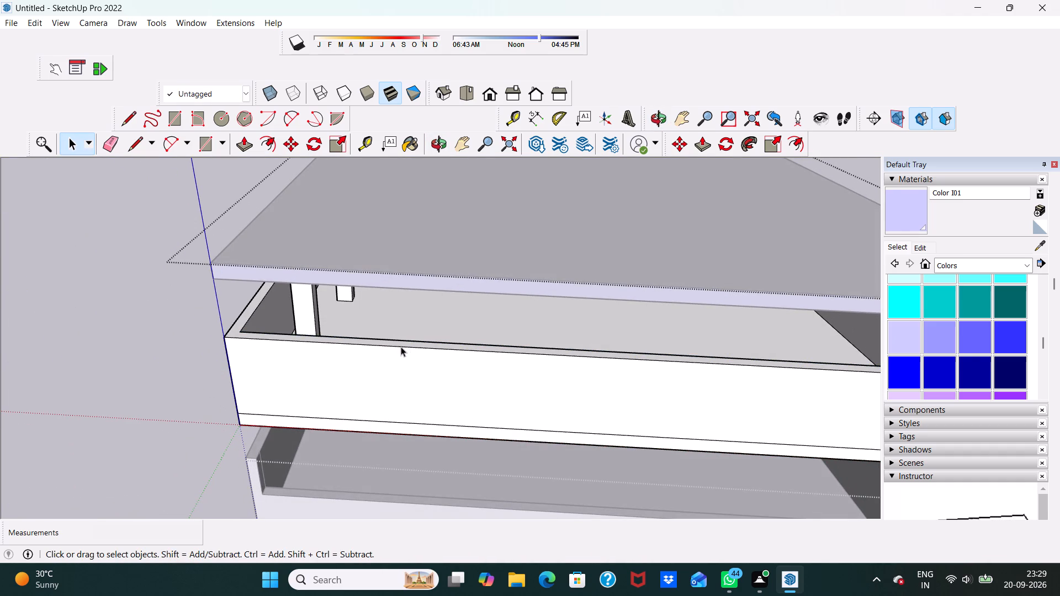
key("ctrl+z")
key("ctrl+z")
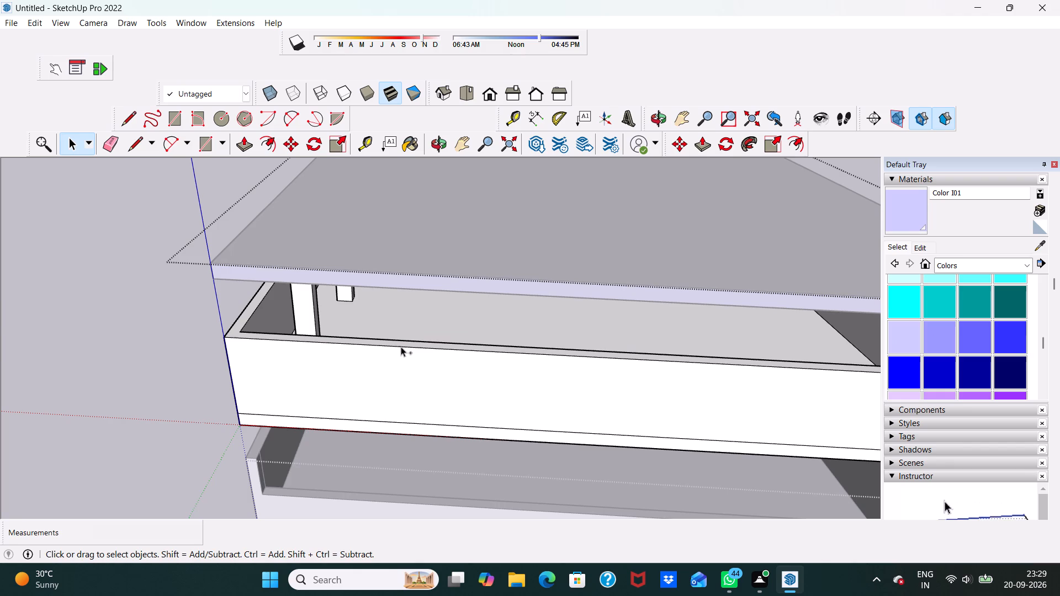
key("ctrl+z")
Draw a rectangle about 8' 6" by 9" on the front parapet's top surface, starting from the inner corner by the columns.
scroll(317, 356, "down", 7)
middle_click_drag(338, 368, 332, 345)
scroll(332, 345, "up", 7)
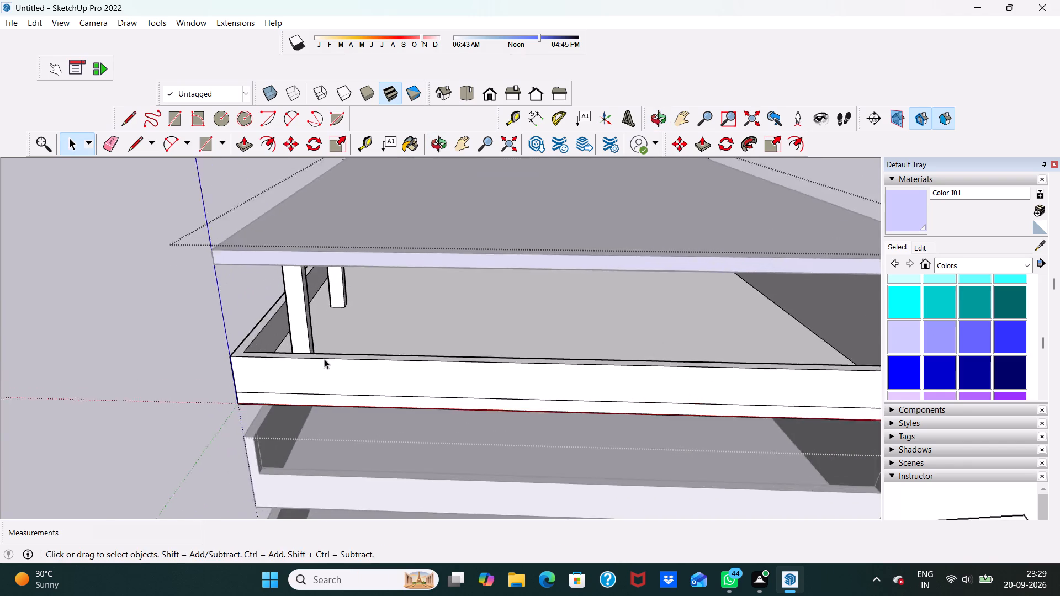
scroll(324, 359, "up", 4)
middle_click_drag(292, 337, 333, 350)
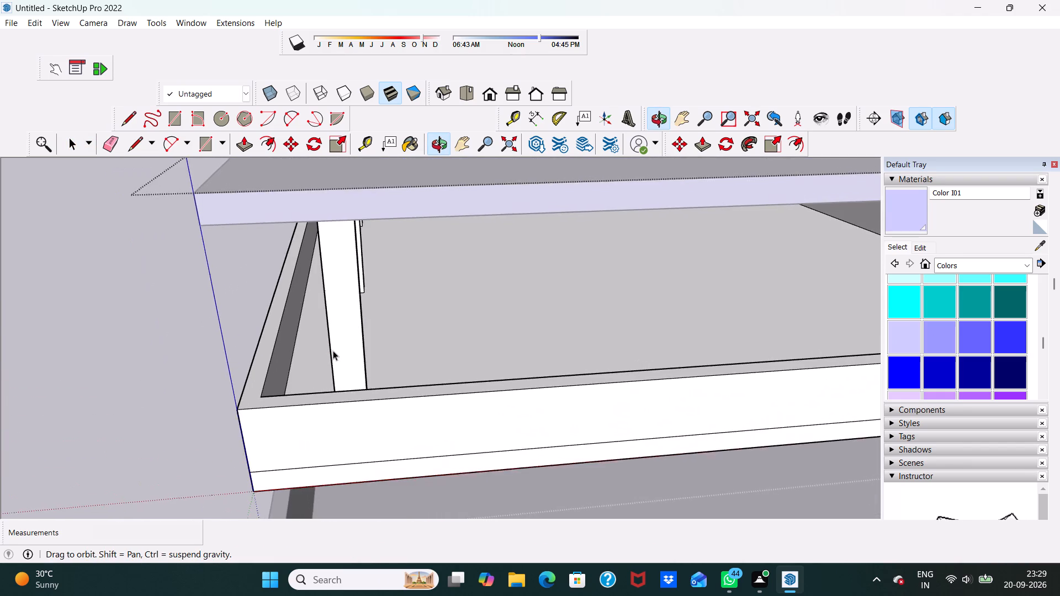
scroll(333, 350, "up", 2)
left_click(169, 116)
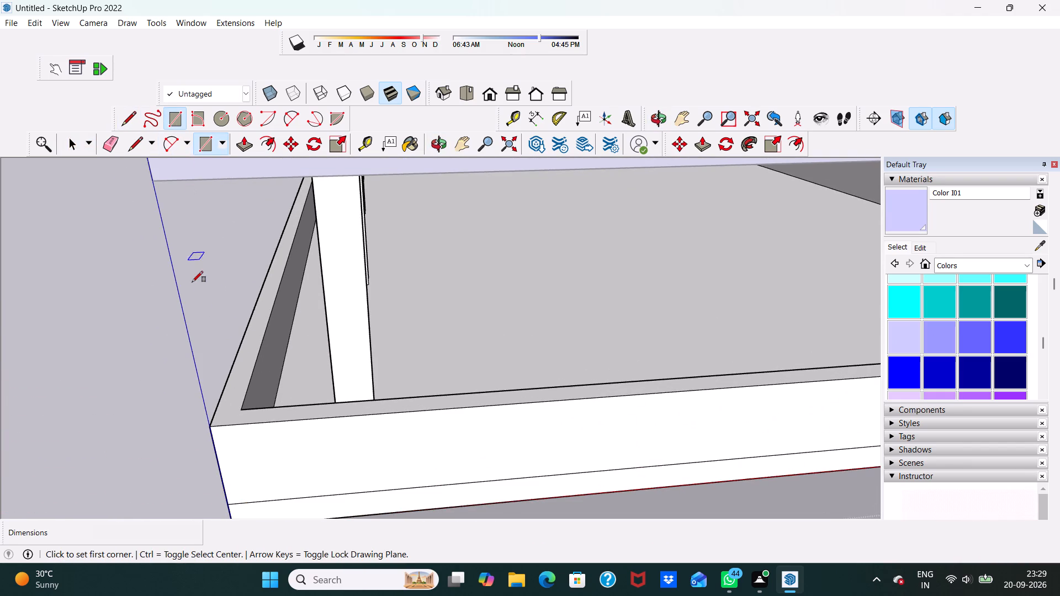
scroll(208, 308, "up", 4)
scroll(253, 365, "down", 7)
scroll(300, 397, "up", 2)
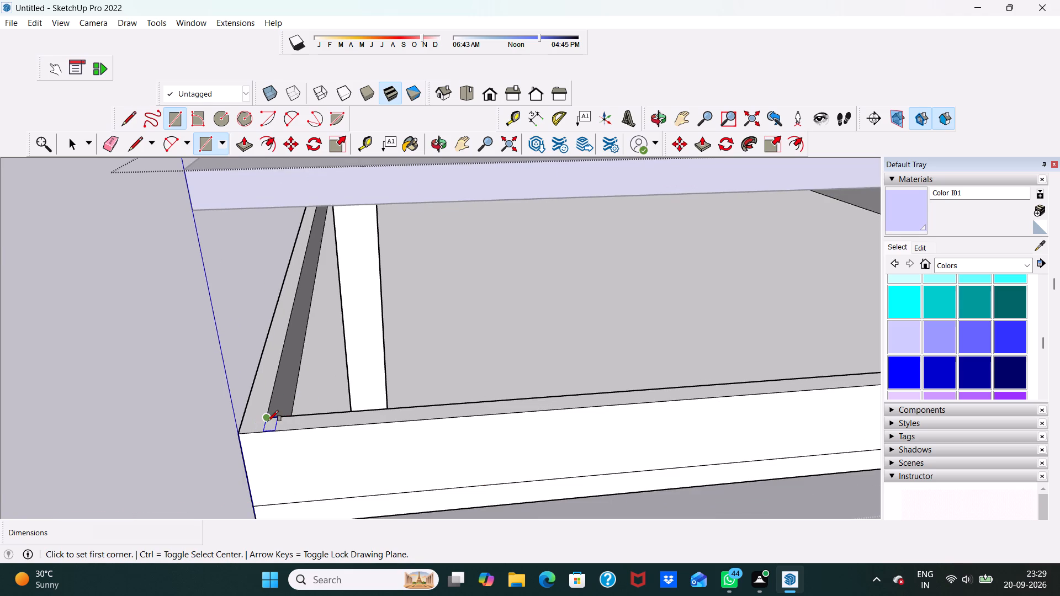
left_click(267, 418)
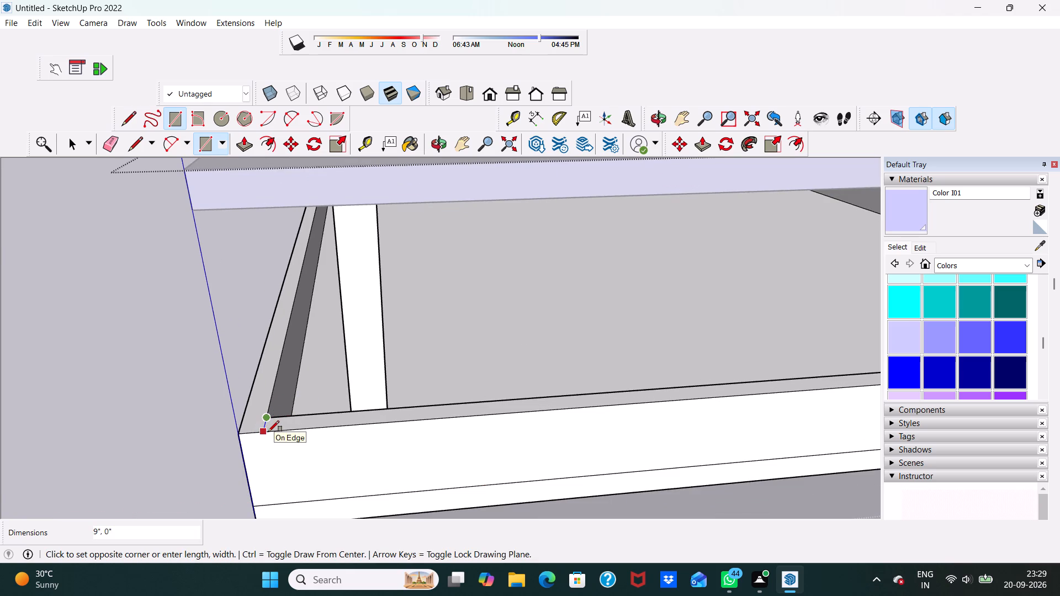
left_click(268, 432)
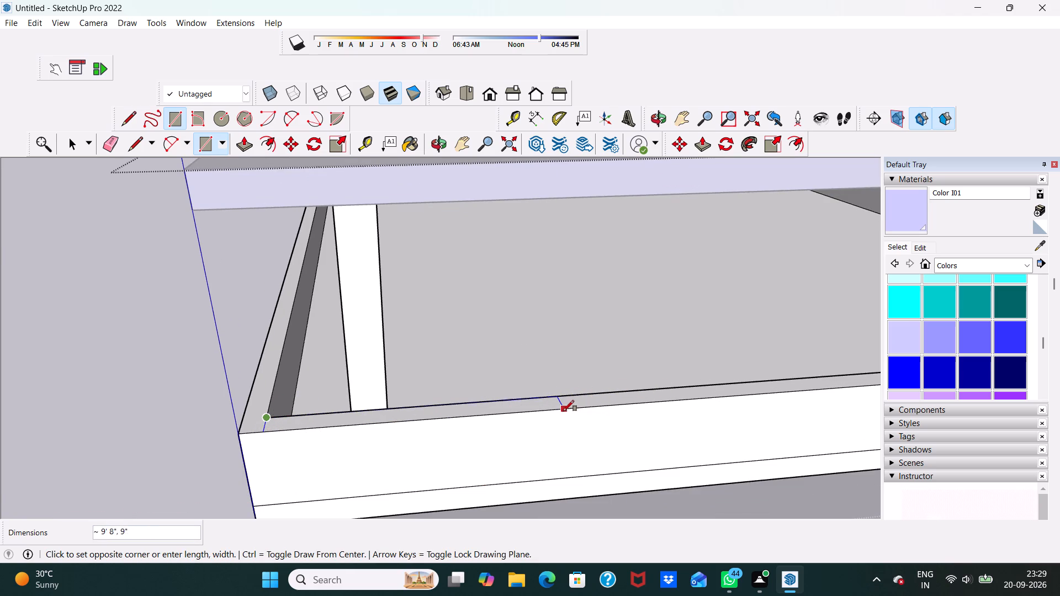
left_click(529, 409)
key("space")
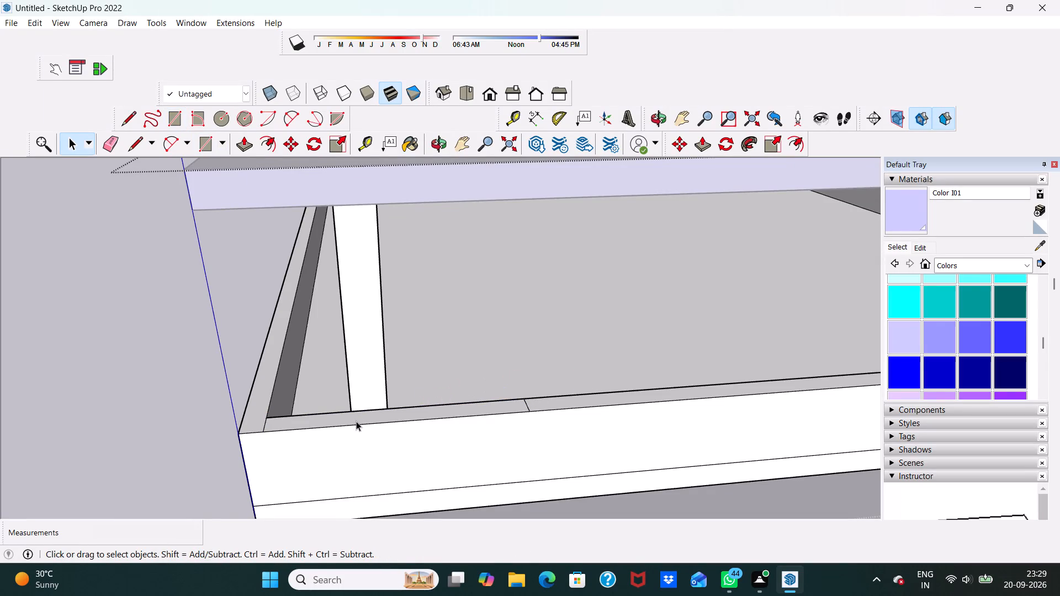
Push/Pull the new rectangle on the front parapet's top up by 3'.
left_click(354, 418)
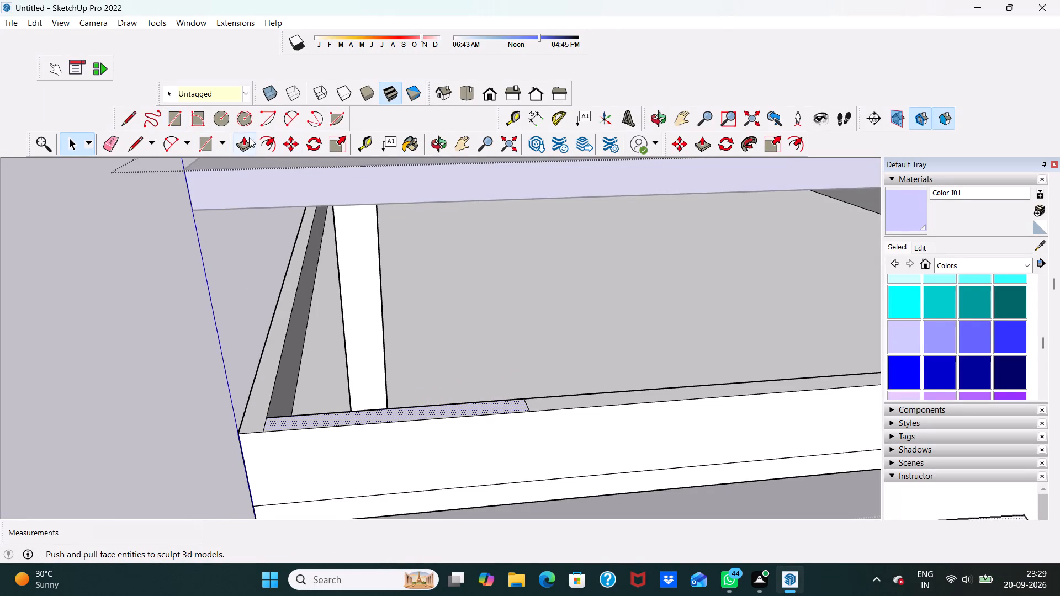
left_click(240, 141)
left_click(337, 410)
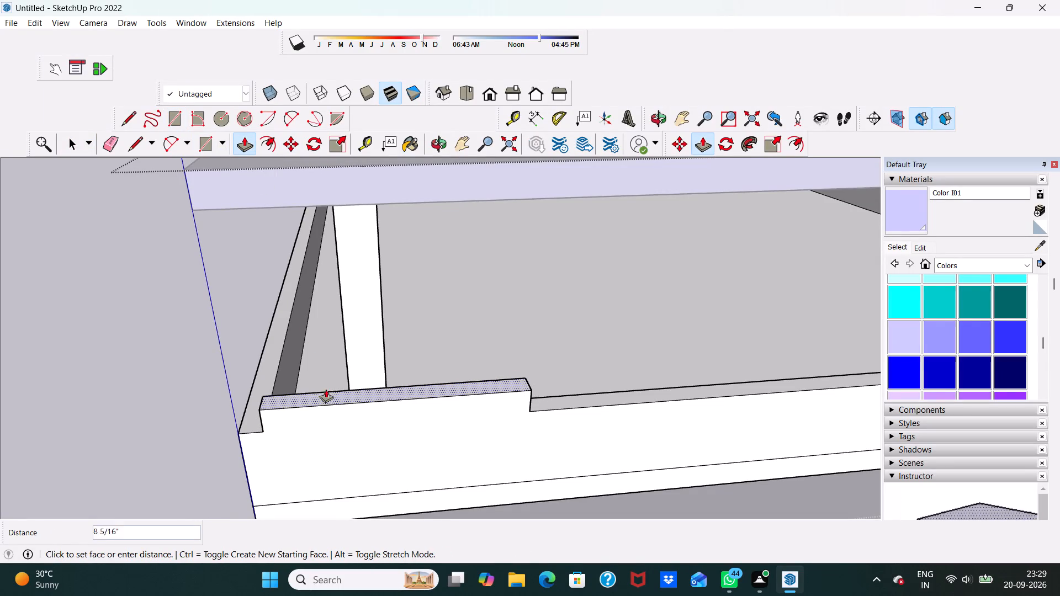
key("3")
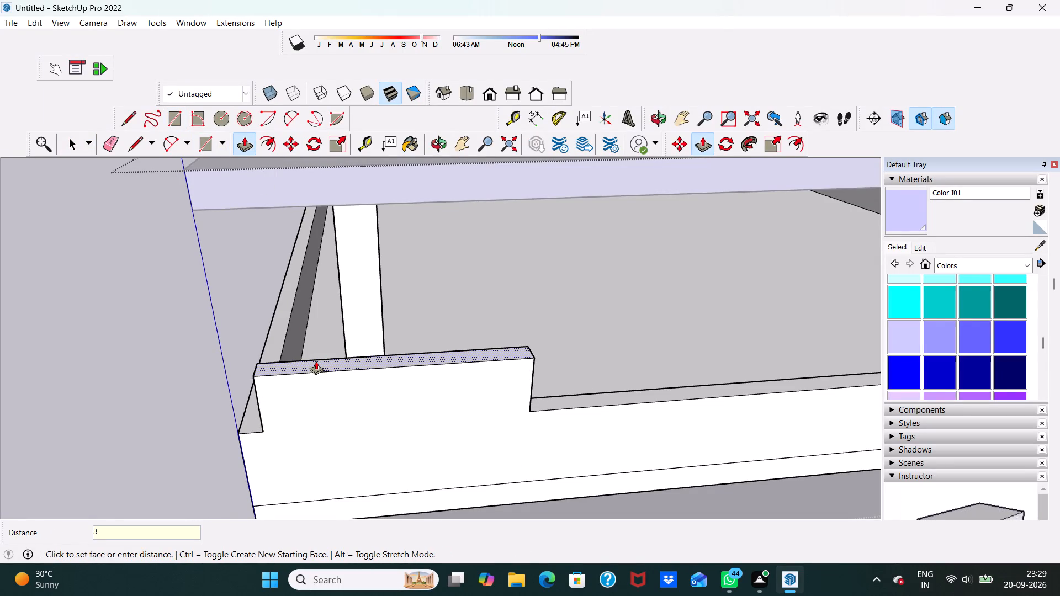
key("apostrophe")
key("Return")
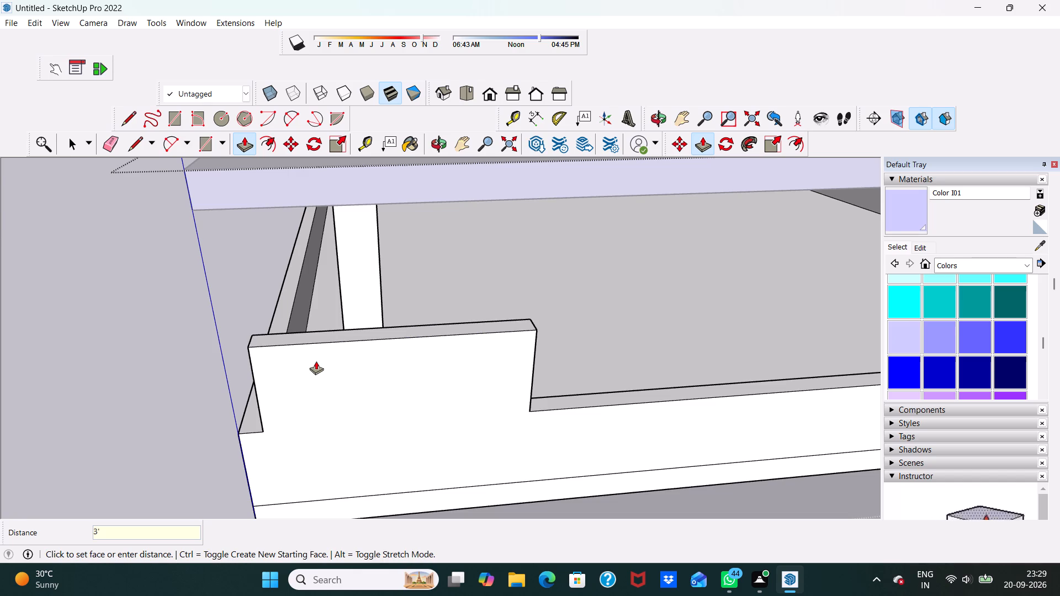
key("space")
Examine the raised corner section of the front parapet and the remaining low parapet along the top storey.
scroll(649, 284, "down", 2)
middle_click_drag(673, 294, 598, 323)
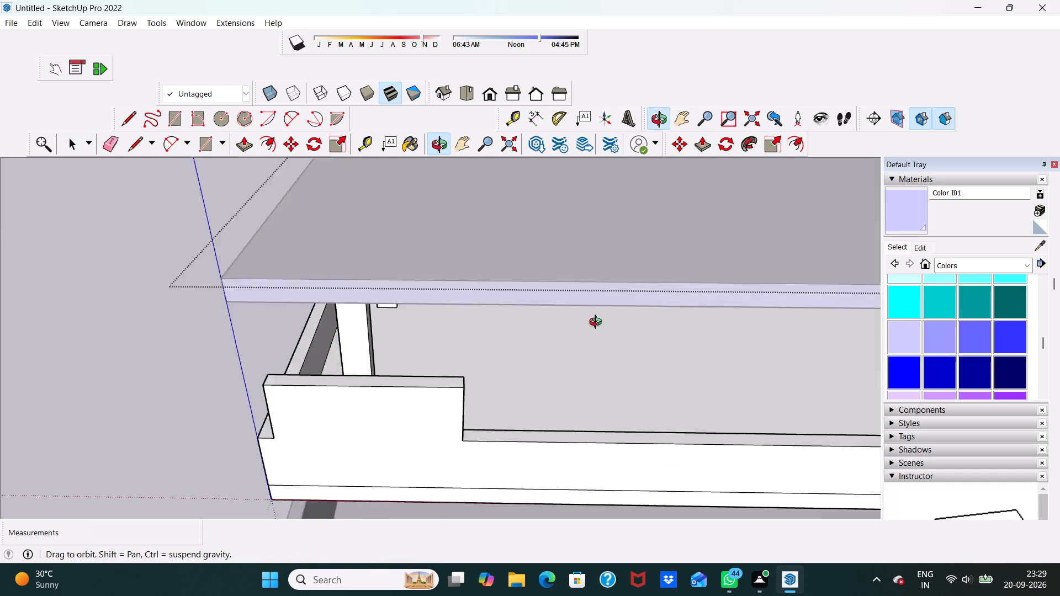
middle_click_drag(598, 323, 500, 256)
scroll(505, 256, "up", 2)
scroll(505, 256, "down", 7)
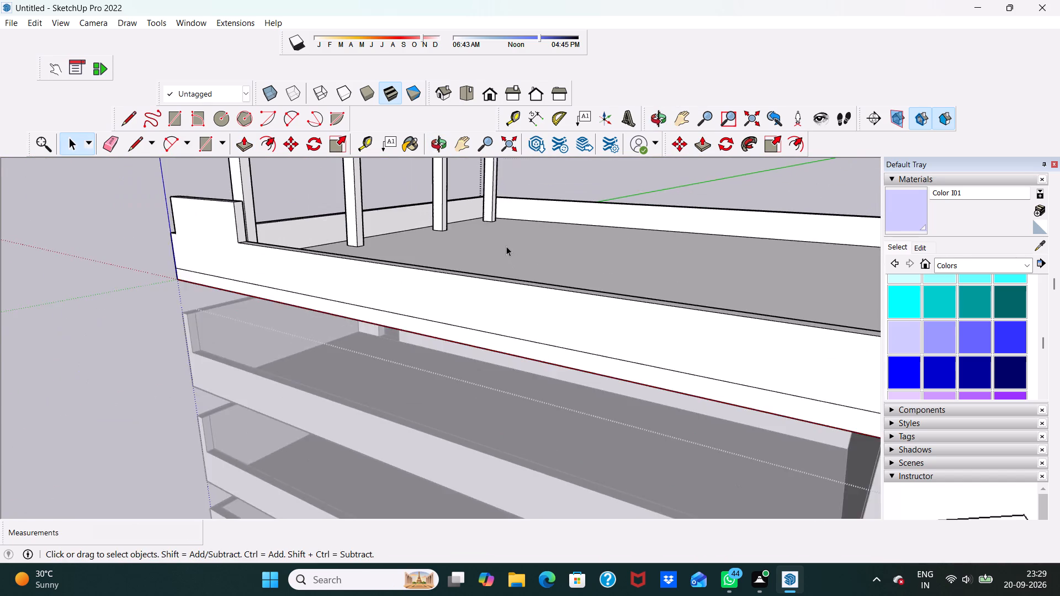
scroll(506, 246, "down", 2)
middle_click_drag(508, 248, 515, 279)
scroll(490, 279, "up", 2)
middle_click_drag(397, 267, 428, 295)
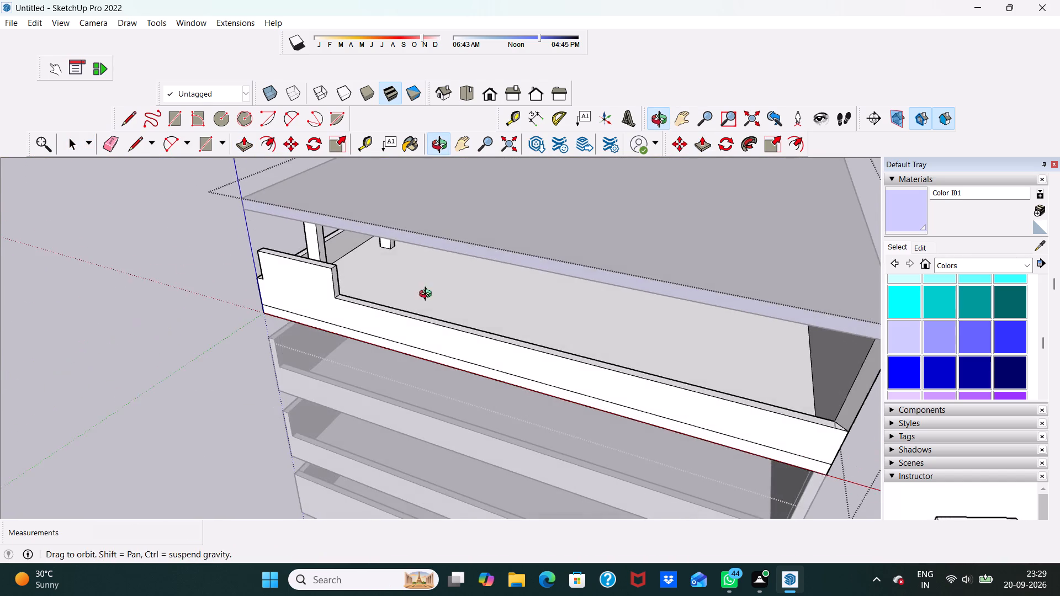
Draw a rectangle about 13' 2" by 9" on the low front parapet's top surface, along its middle stretch beyond the raised corner.
middle_click_drag(428, 295, 428, 295)
scroll(279, 205, "up", 2)
left_click(207, 142)
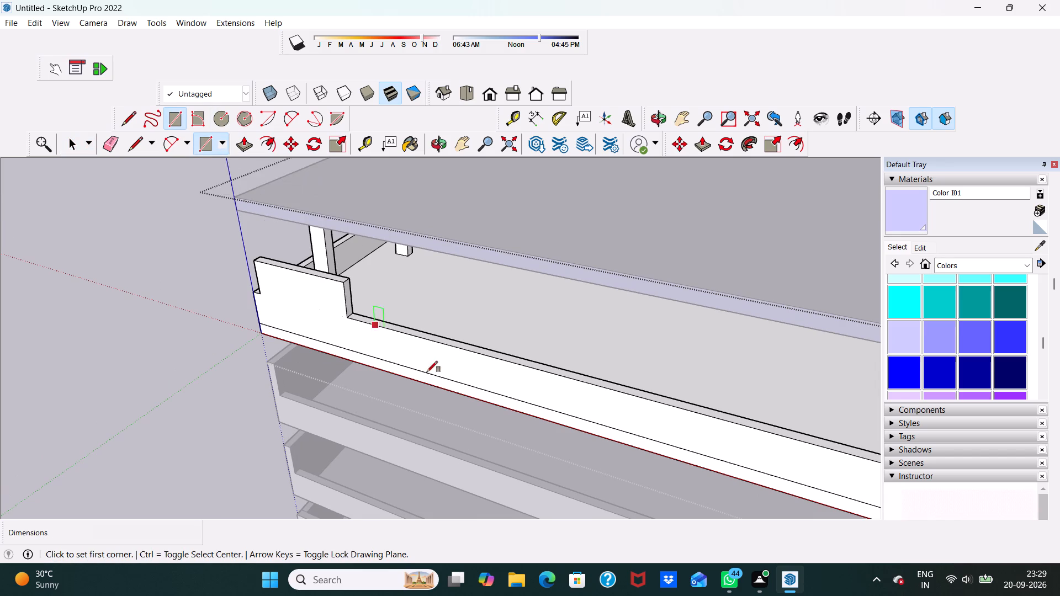
scroll(485, 408, "up", 2)
left_click(485, 338)
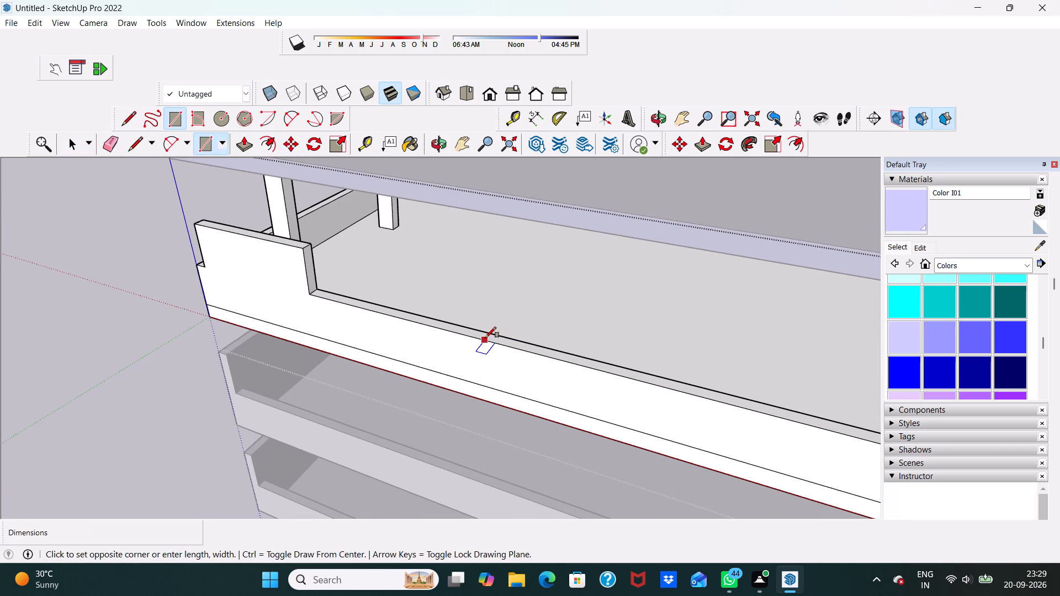
left_click(492, 333)
scroll(685, 369, "up", 1)
scroll(692, 369, "down", 4)
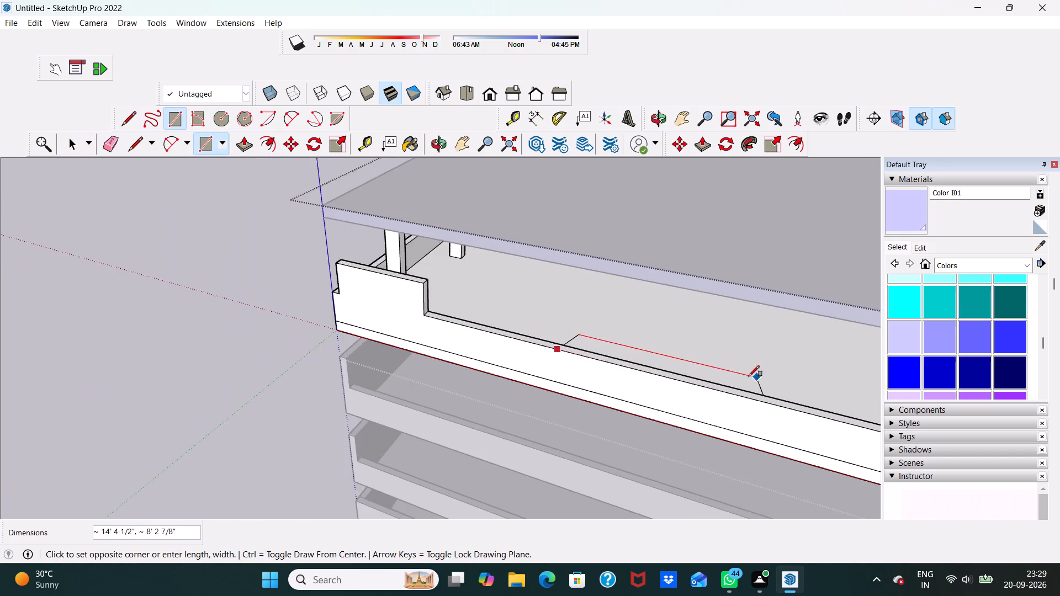
scroll(749, 376, "down", 11)
scroll(827, 421, "down", 2)
scroll(866, 424, "up", 7)
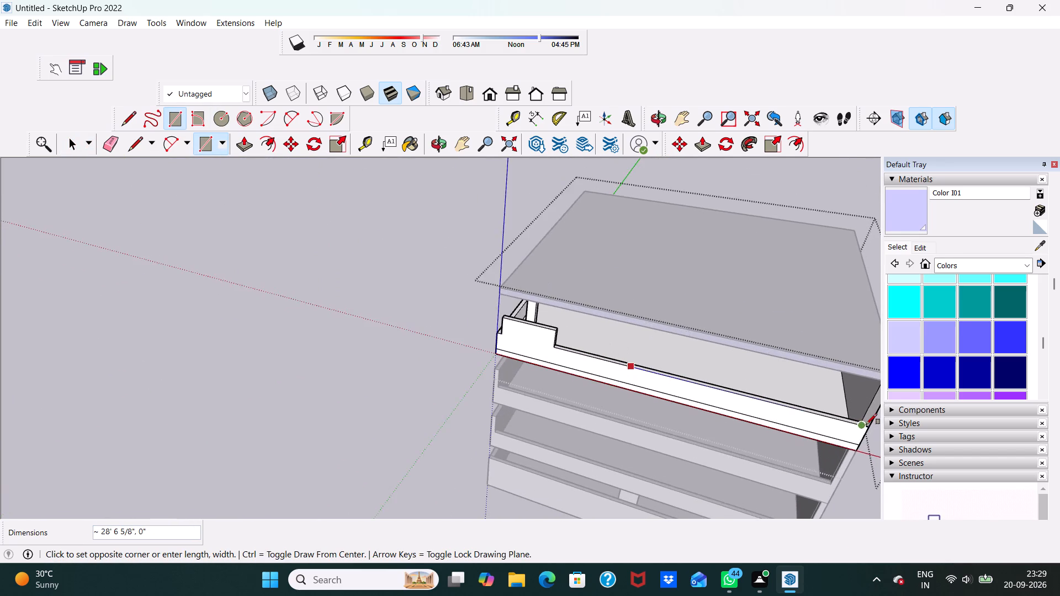
scroll(866, 424, "up", 11)
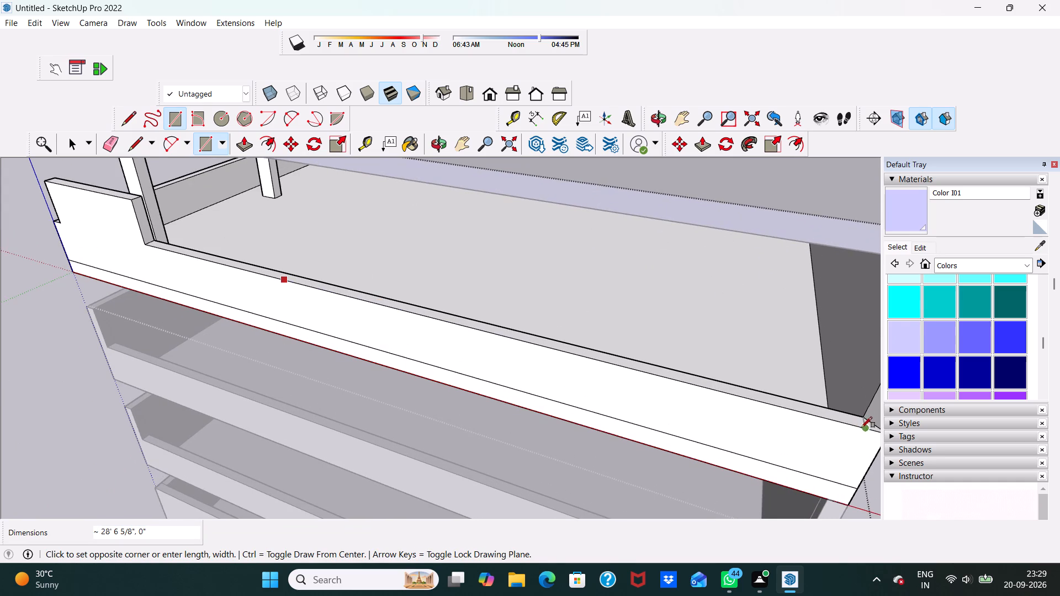
left_click(866, 428)
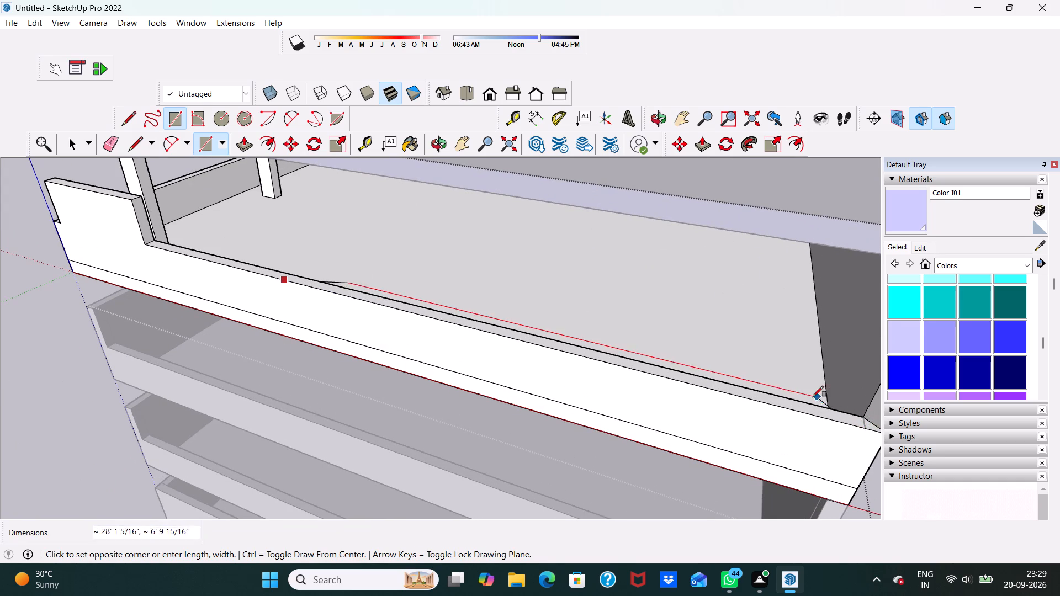
left_click(864, 425)
scroll(684, 396, "up", 1)
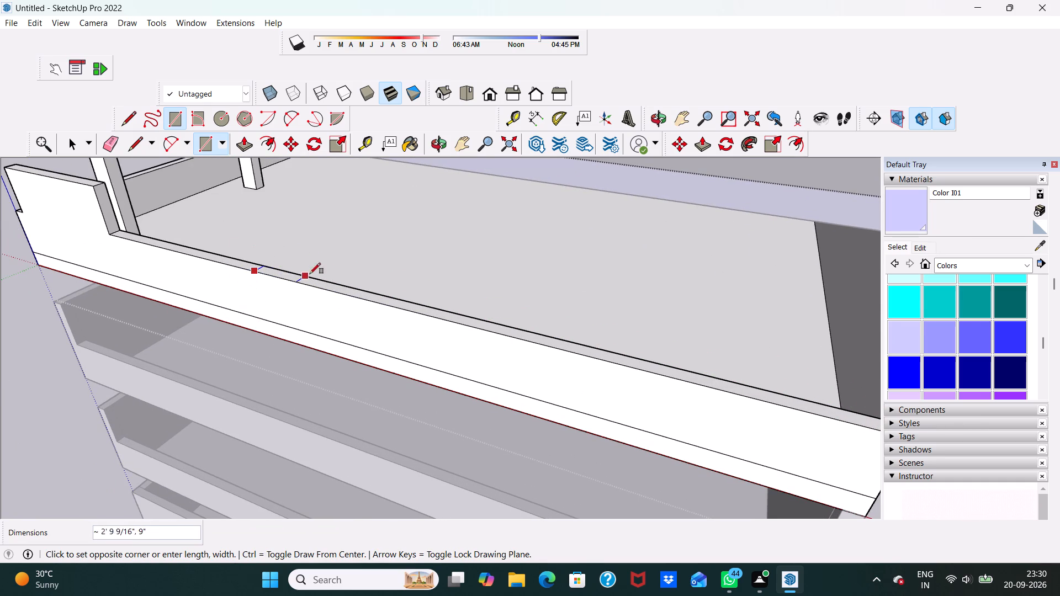
left_click(490, 324)
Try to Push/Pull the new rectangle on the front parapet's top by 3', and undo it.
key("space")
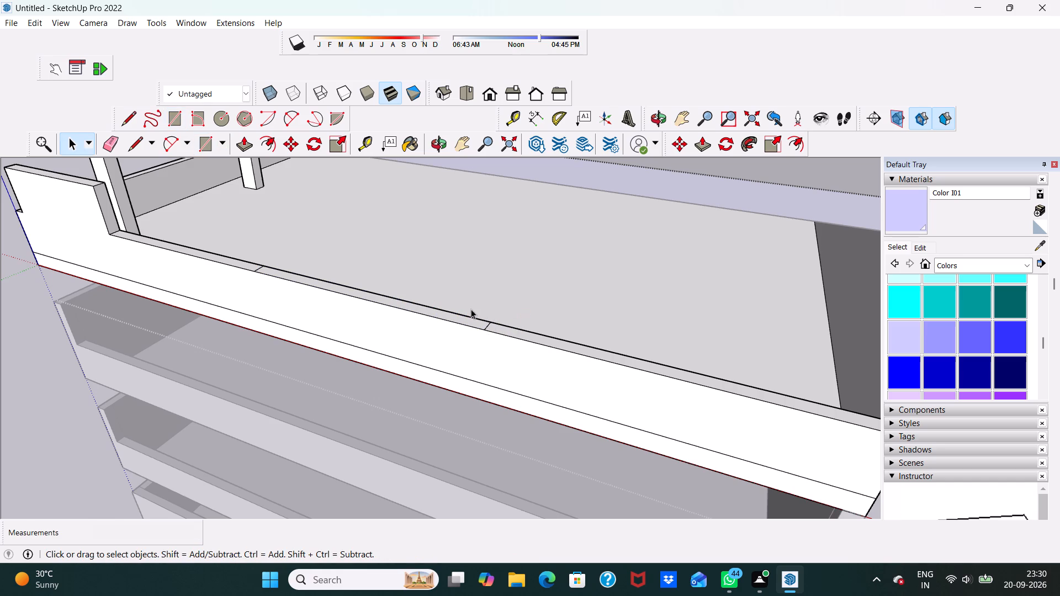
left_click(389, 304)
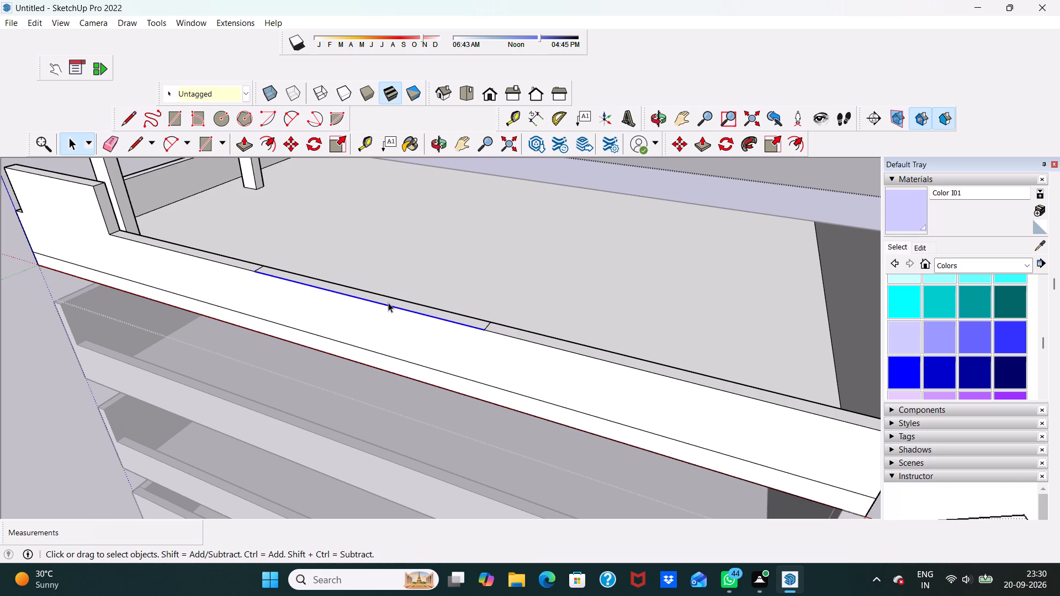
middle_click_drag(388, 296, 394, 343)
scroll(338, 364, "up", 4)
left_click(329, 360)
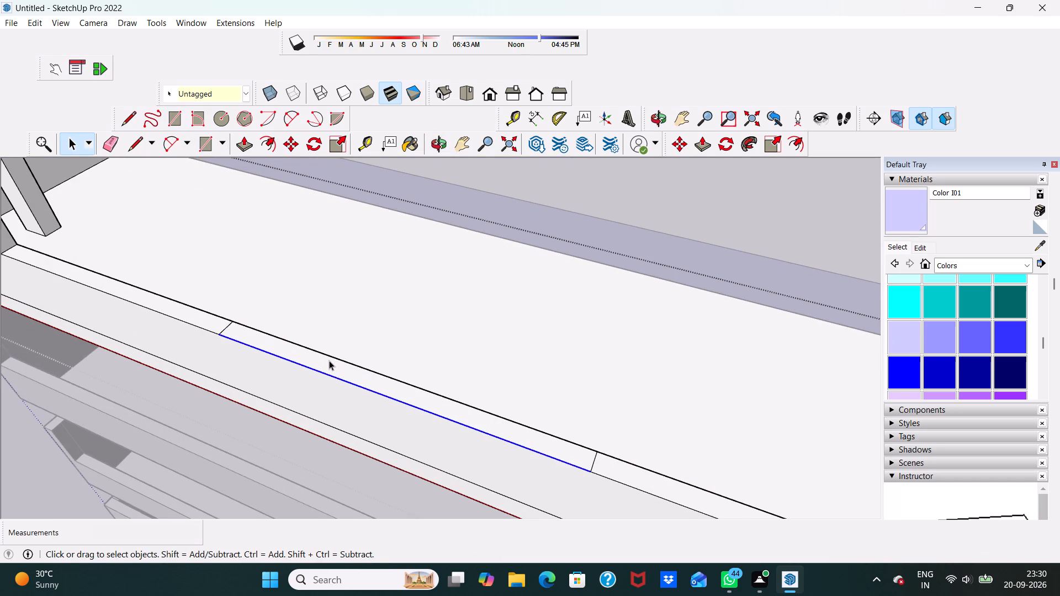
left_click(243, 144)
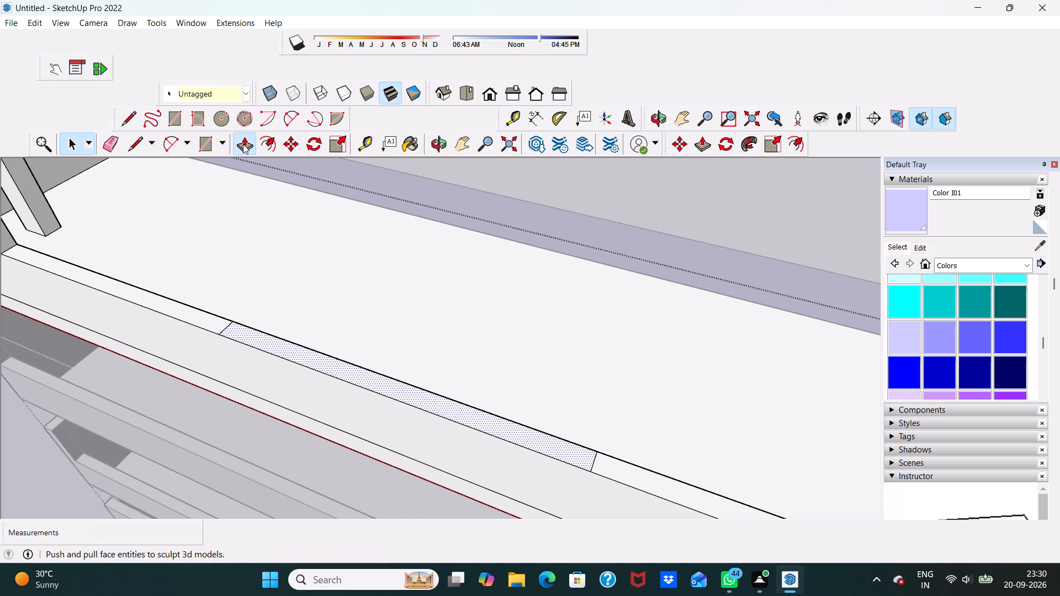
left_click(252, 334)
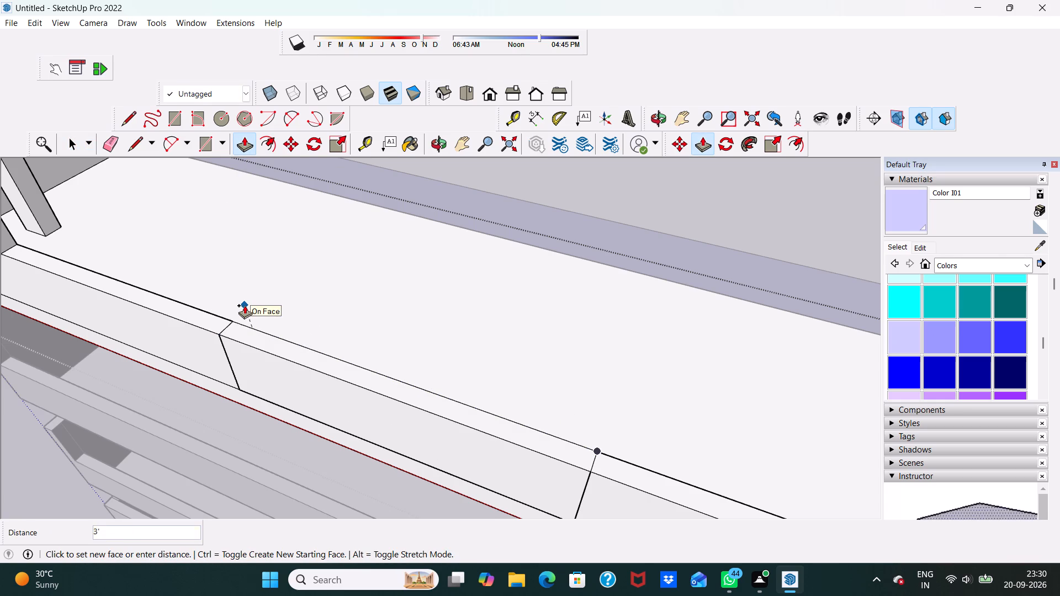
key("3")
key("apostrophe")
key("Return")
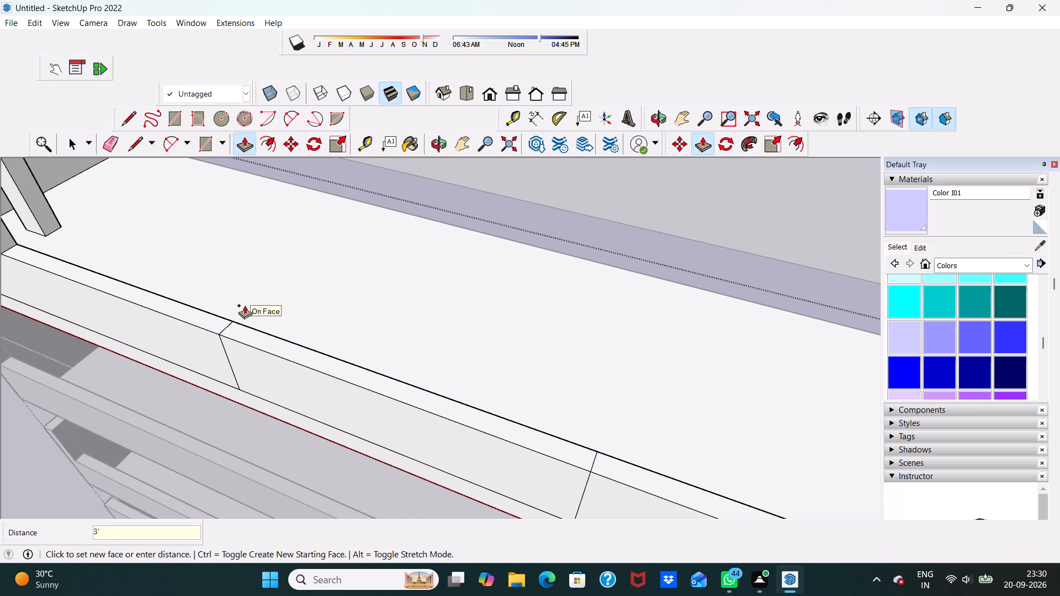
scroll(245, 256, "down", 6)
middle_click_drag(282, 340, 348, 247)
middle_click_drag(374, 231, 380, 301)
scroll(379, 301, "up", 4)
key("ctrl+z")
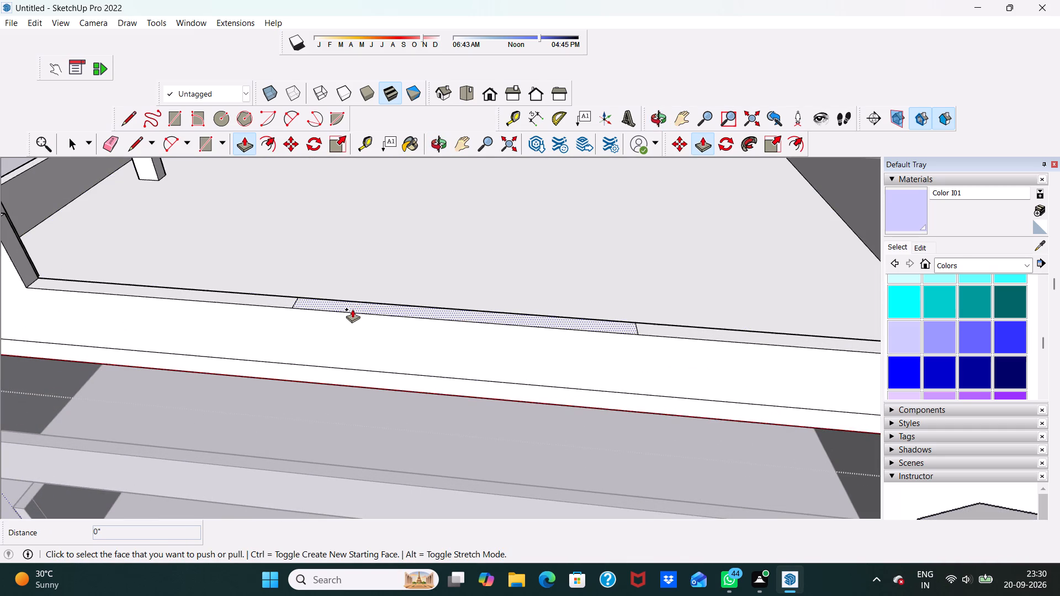
Push/Pull the new rectangle on the front parapet's top up by 3'.
scroll(362, 302, "up", 4)
left_click(362, 302)
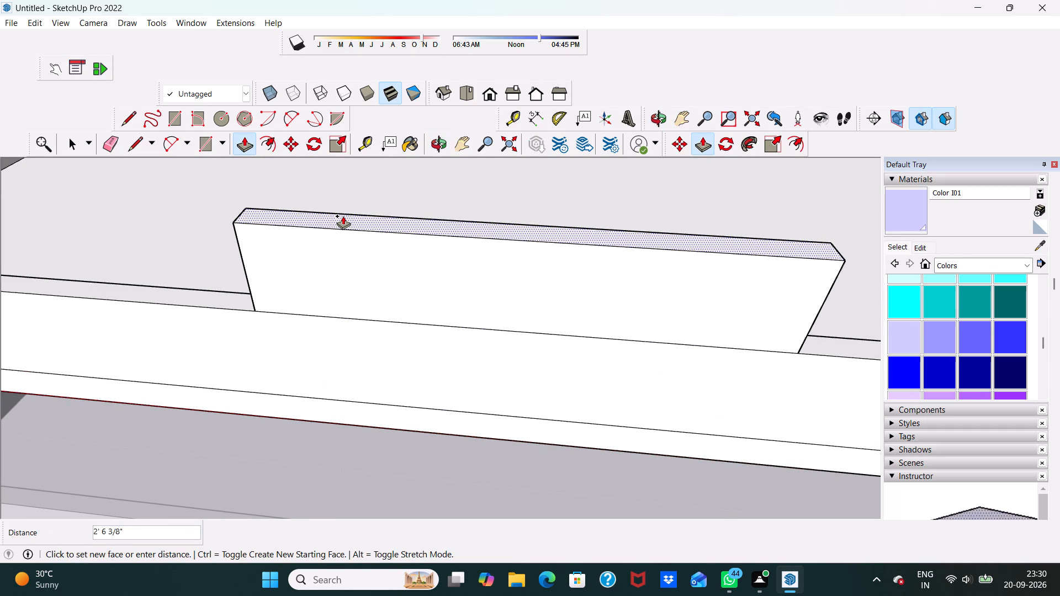
type("3'")
key("Return")
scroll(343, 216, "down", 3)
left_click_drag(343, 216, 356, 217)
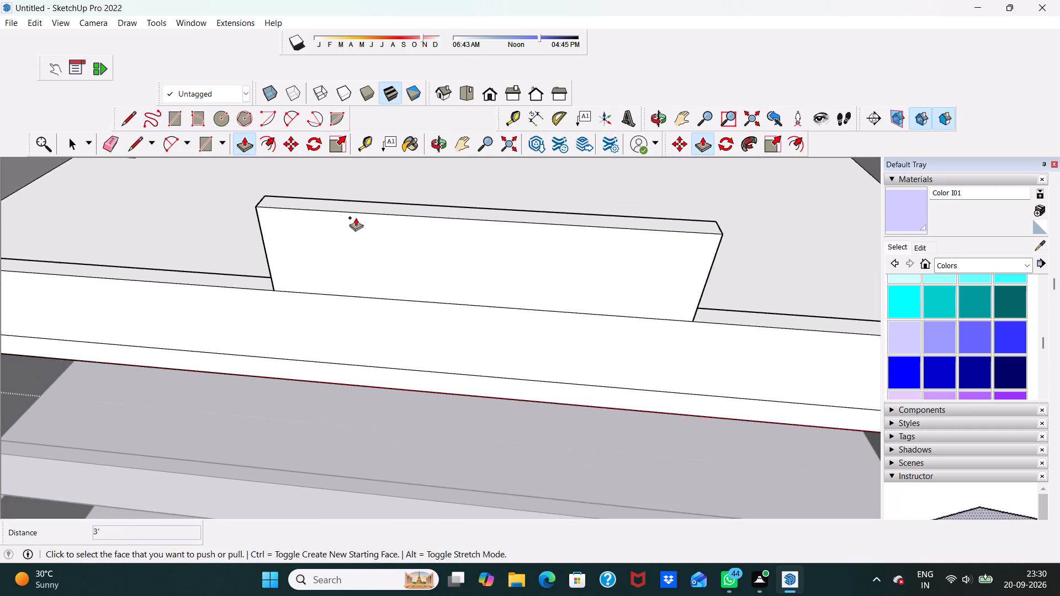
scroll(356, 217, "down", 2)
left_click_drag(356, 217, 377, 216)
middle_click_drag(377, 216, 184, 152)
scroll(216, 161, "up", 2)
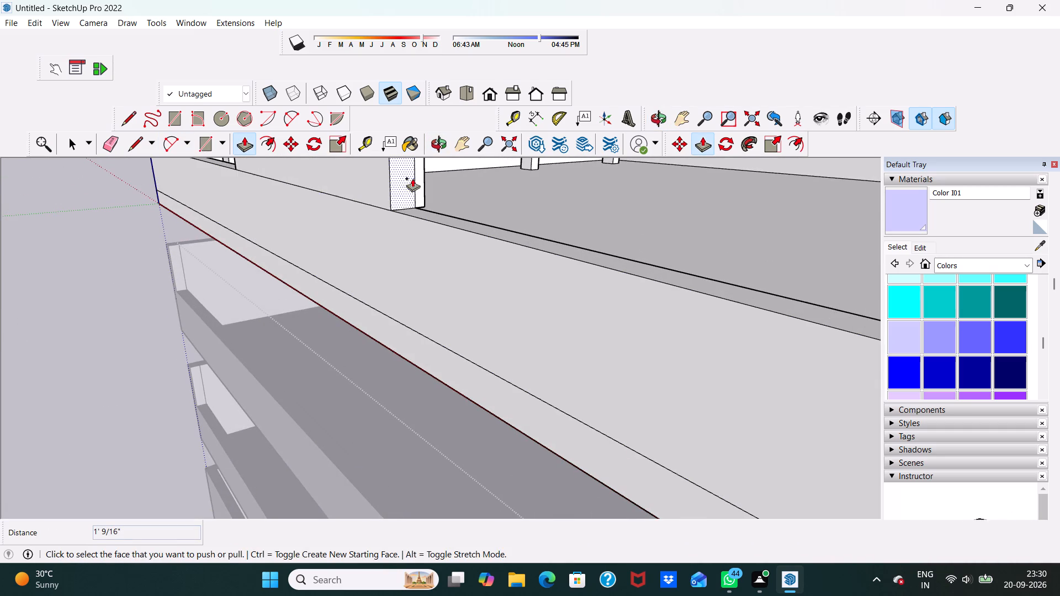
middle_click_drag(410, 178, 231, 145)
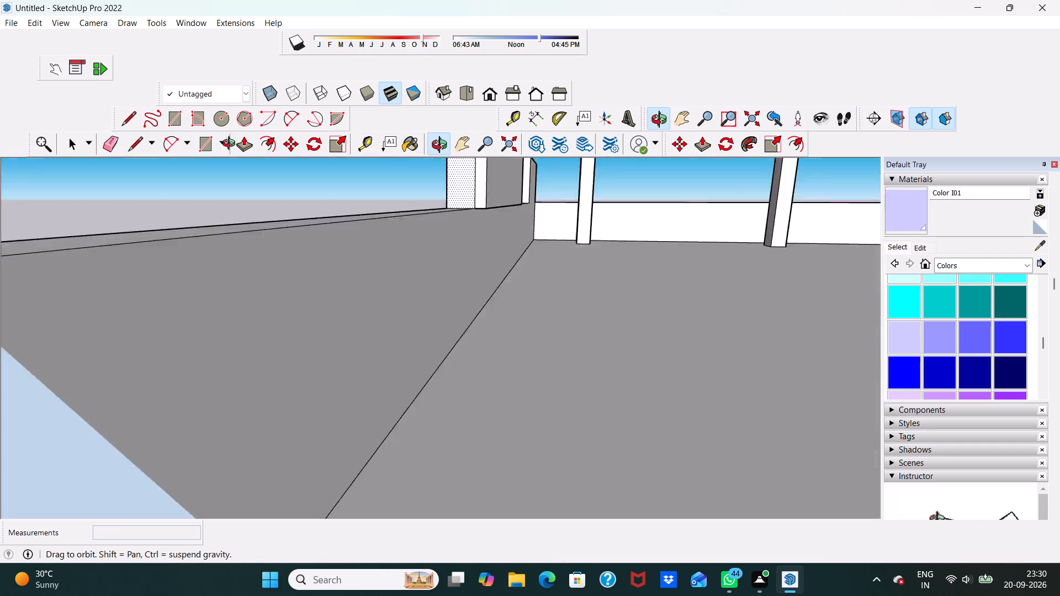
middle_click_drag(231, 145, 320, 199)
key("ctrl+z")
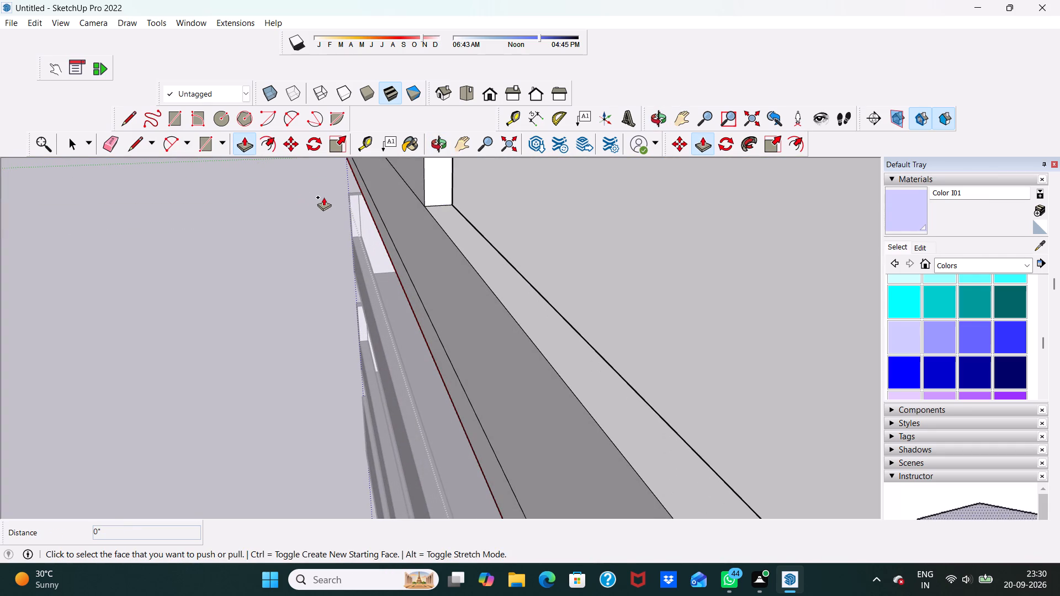
Push/Pull the new raised section's end face about 15' 11" along the front parapet to the far end wall.
left_click(439, 178)
scroll(607, 363, "down", 14)
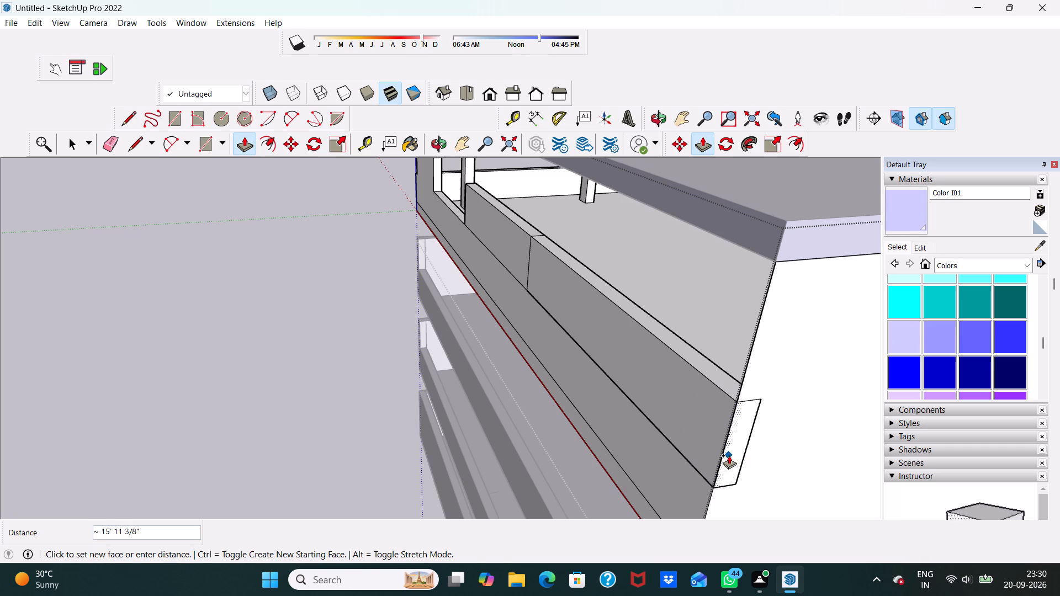
left_click(729, 455)
scroll(742, 441, "up", 4)
left_click_drag(742, 436, 711, 446)
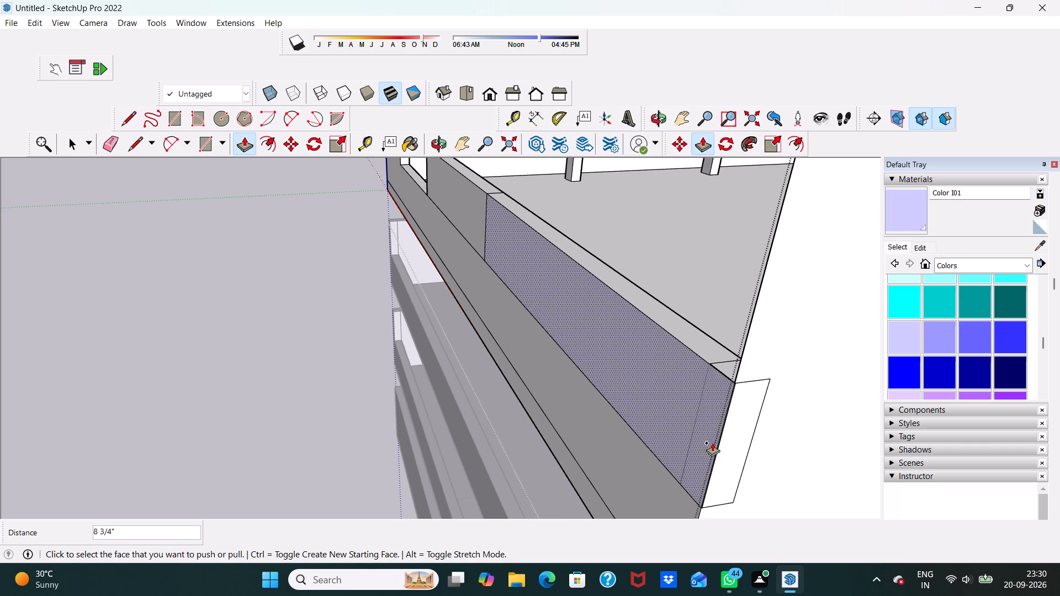
scroll(724, 433, "down", 11)
key("space")
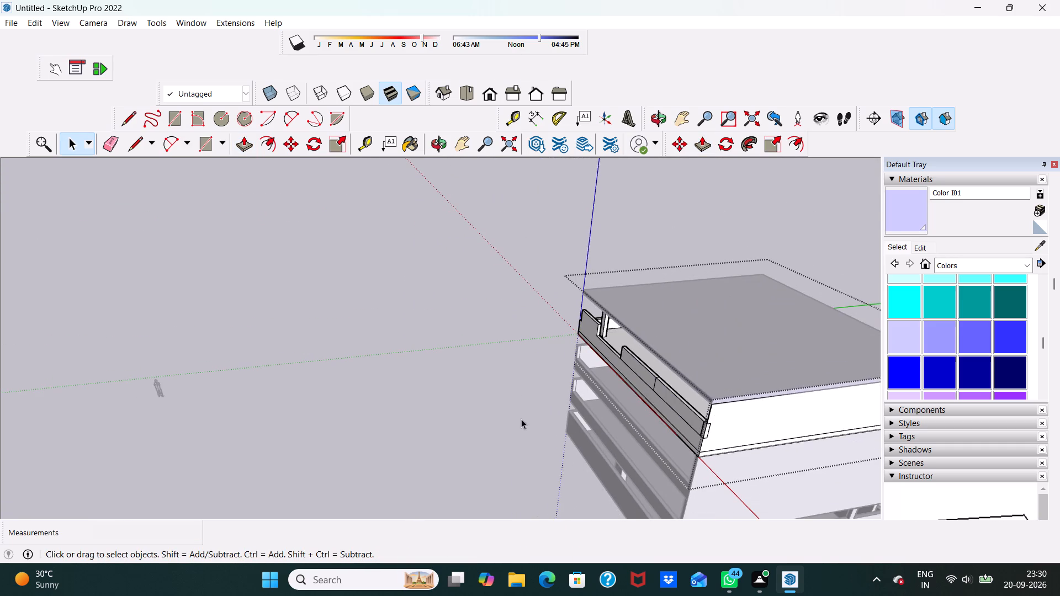
left_click(518, 416)
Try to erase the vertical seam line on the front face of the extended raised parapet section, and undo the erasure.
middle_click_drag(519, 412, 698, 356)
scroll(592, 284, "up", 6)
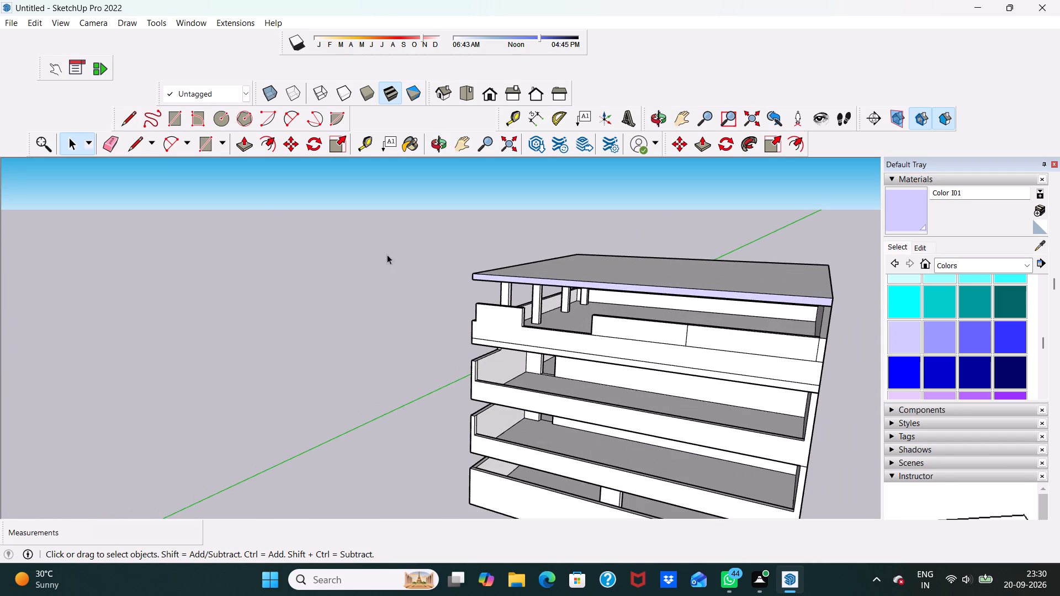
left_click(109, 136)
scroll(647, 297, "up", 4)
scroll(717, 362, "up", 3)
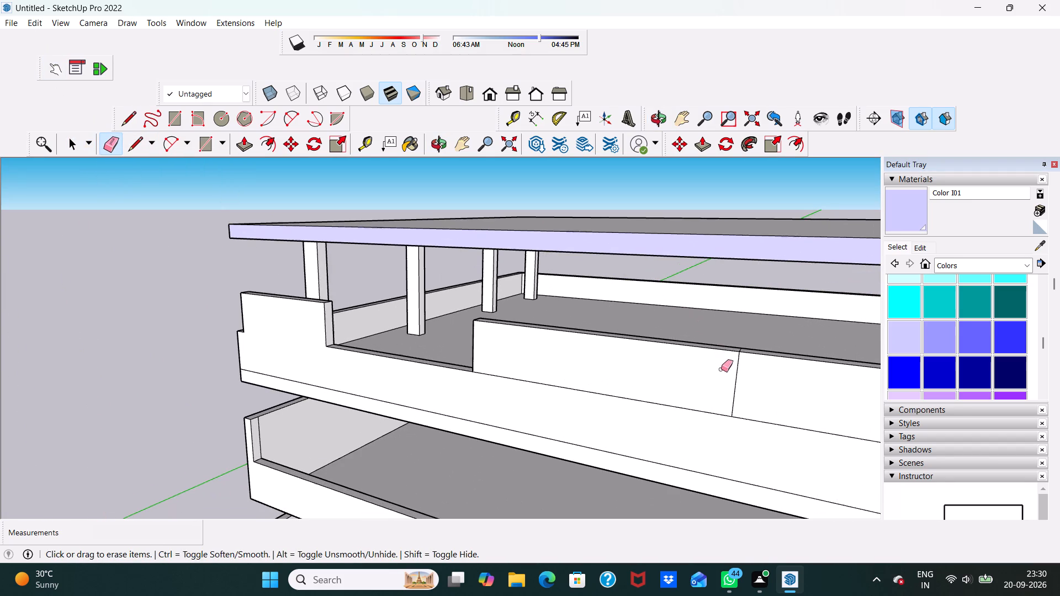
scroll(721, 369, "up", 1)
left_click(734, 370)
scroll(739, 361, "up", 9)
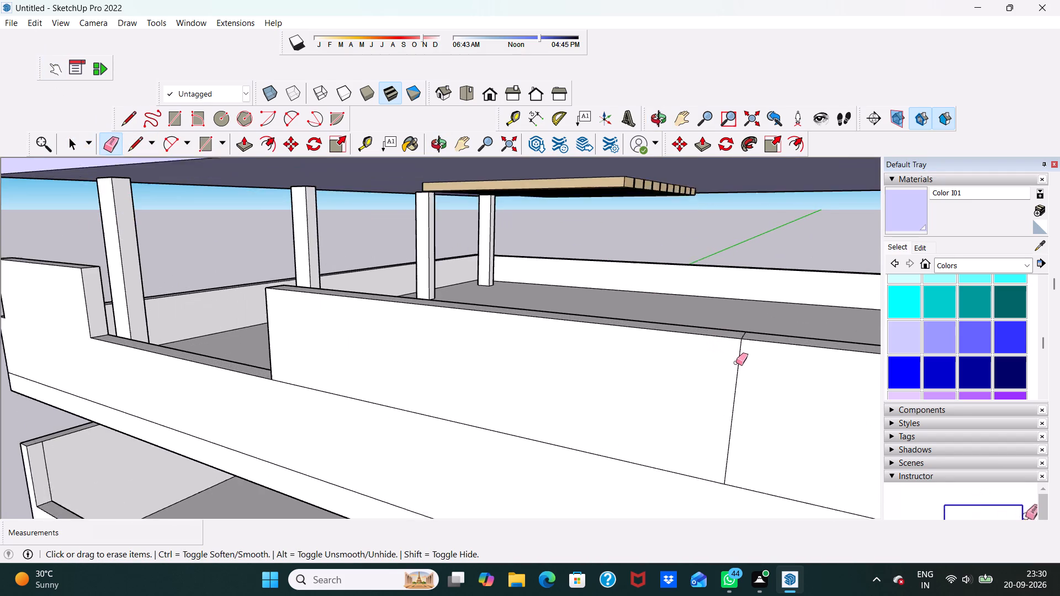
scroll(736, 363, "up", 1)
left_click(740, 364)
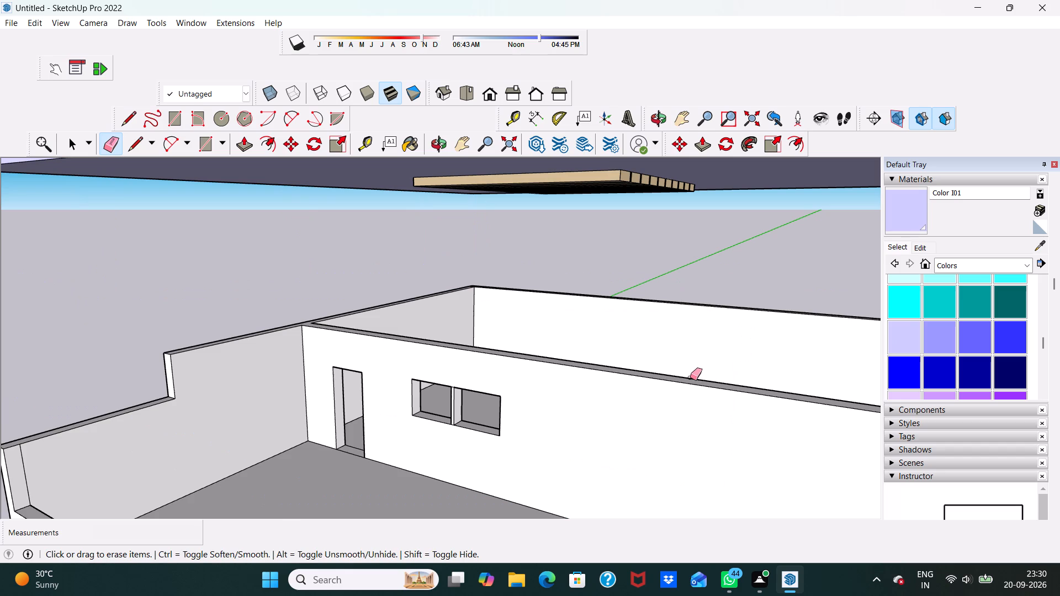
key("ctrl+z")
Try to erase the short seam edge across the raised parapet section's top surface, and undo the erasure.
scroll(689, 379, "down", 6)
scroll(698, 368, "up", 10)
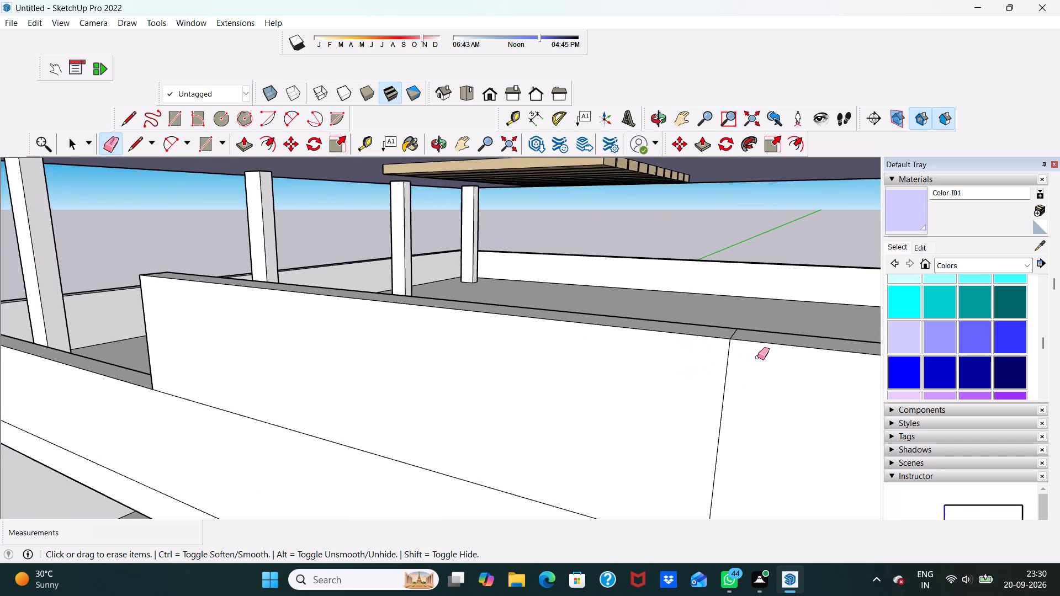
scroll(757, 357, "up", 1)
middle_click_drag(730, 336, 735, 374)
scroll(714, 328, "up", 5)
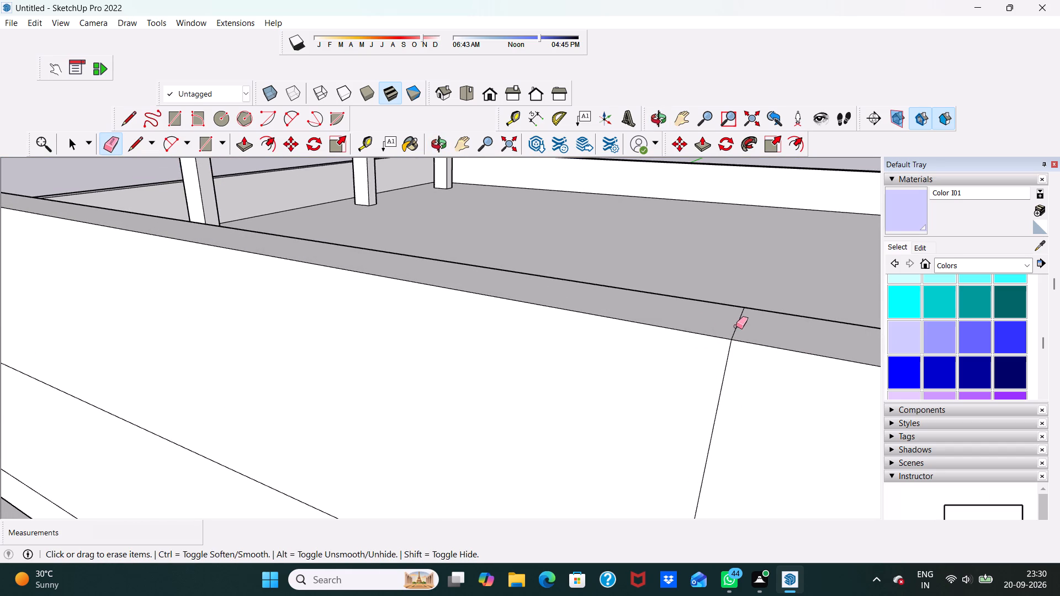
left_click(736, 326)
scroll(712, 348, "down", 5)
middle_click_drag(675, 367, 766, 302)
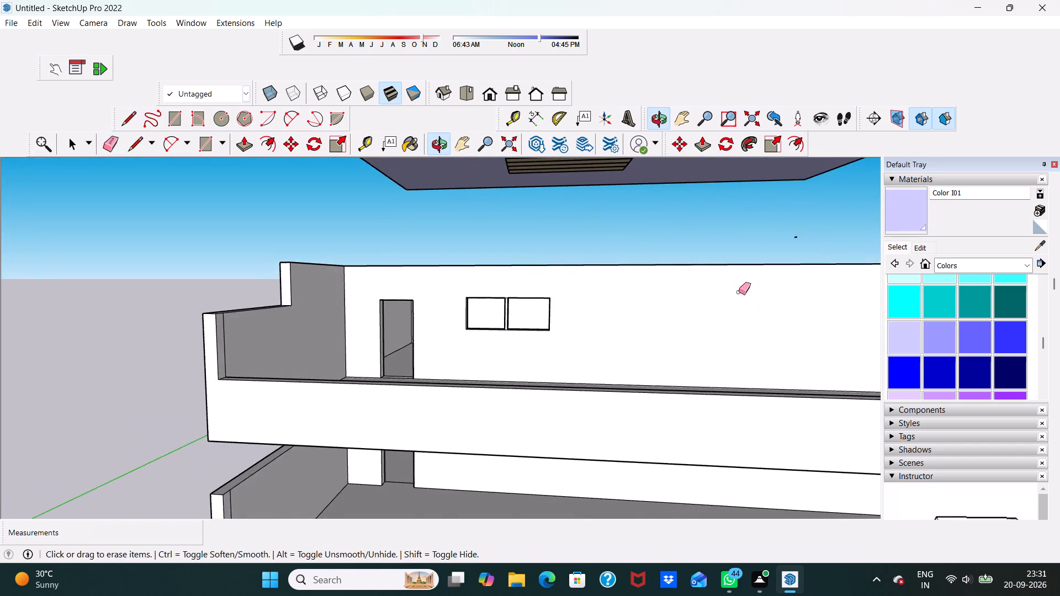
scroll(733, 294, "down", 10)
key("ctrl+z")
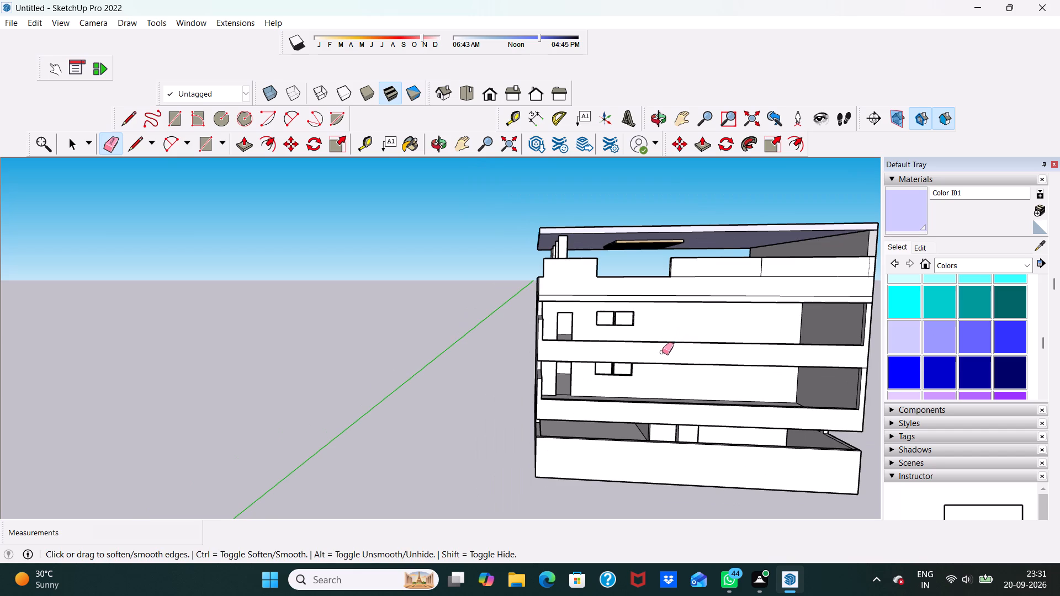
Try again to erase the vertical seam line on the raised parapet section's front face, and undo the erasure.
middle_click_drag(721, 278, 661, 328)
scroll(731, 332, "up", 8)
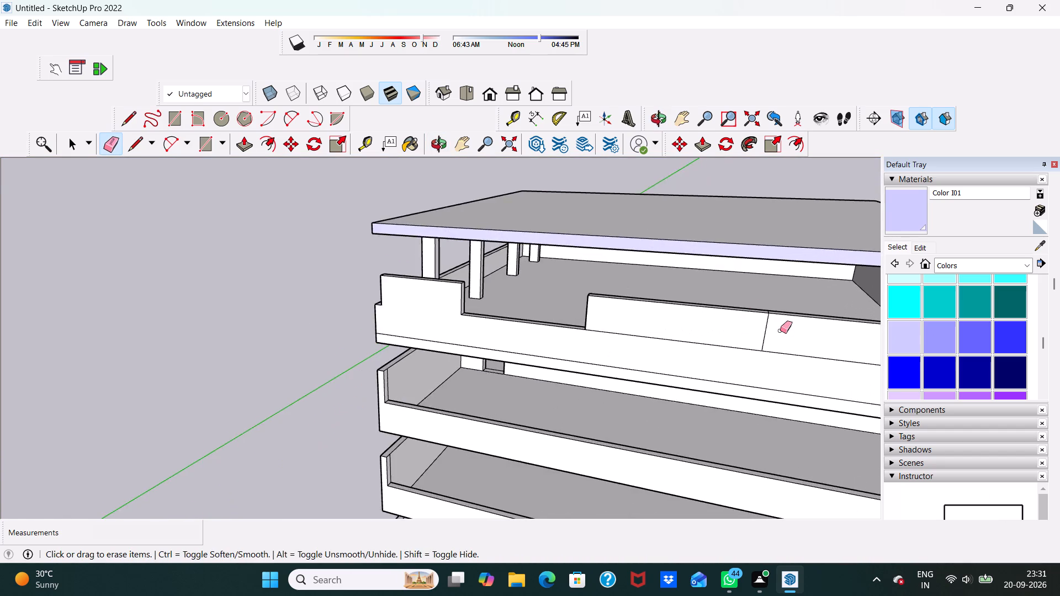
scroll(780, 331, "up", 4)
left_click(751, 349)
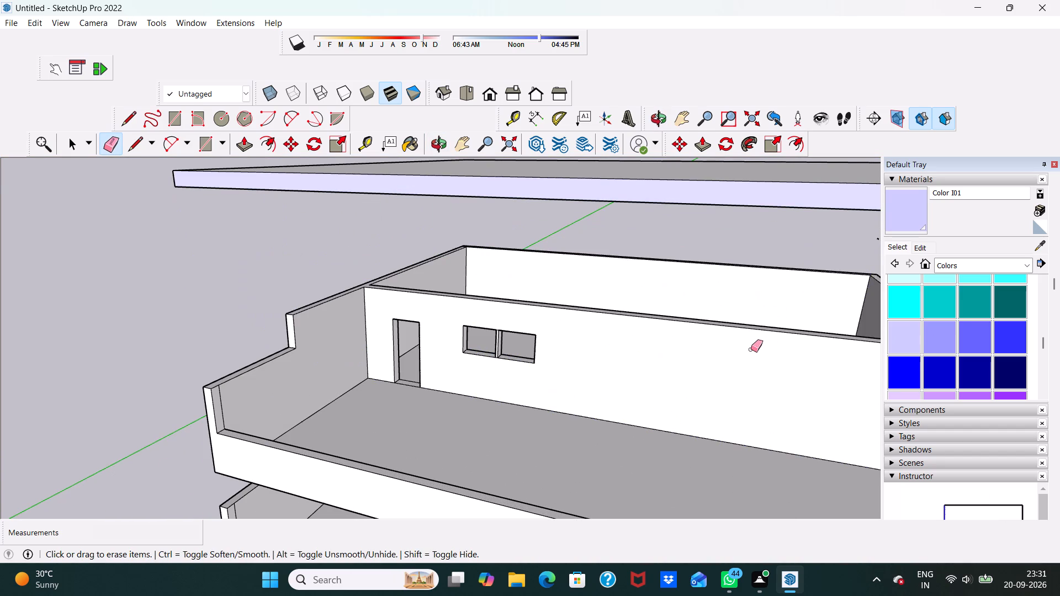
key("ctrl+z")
Examine the gap between the two raised sections of the front parapet and the long raised section's face from several angles.
scroll(746, 345, "up", 6)
middle_click_drag(744, 333, 782, 294)
scroll(782, 294, "up", 2)
scroll(782, 294, "down", 1)
scroll(782, 294, "up", 3)
scroll(782, 294, "down", 5)
middle_click_drag(760, 307, 876, 323)
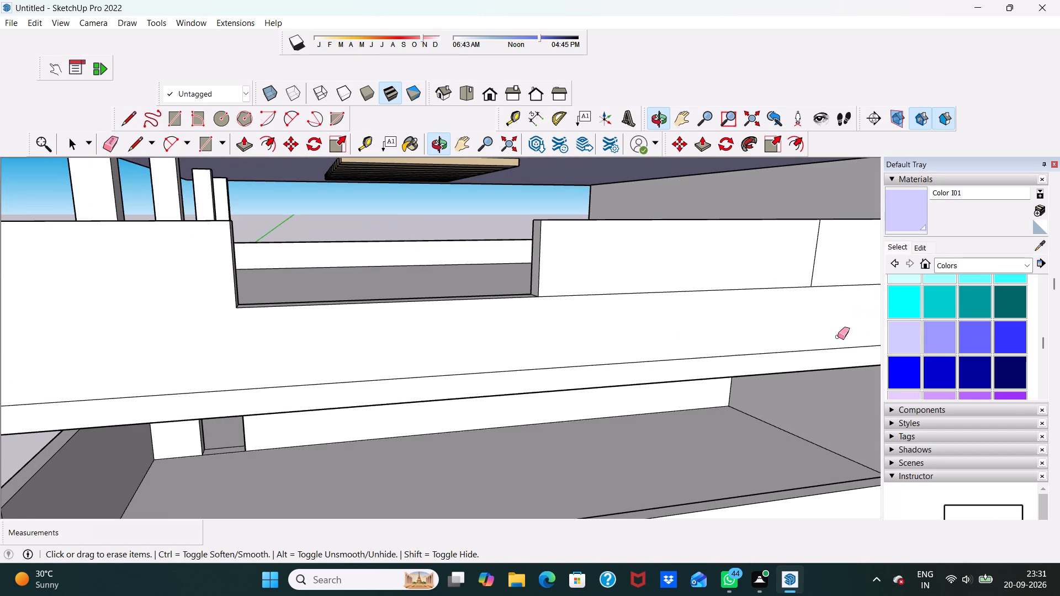
key("space")
middle_click_drag(470, 336, 357, 352)
scroll(273, 328, "up", 5)
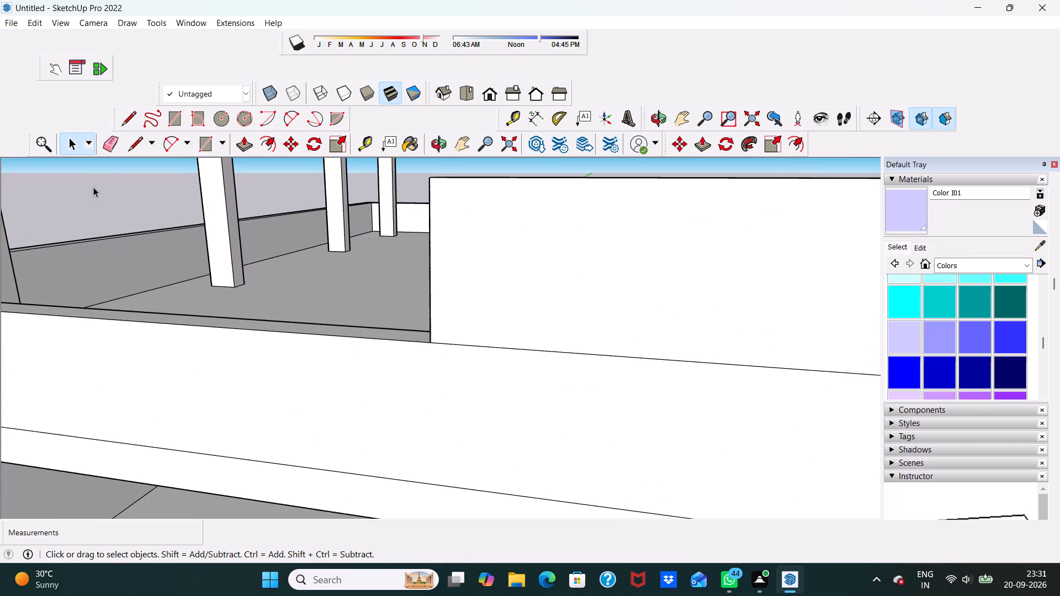
scroll(20, 135, "down", 4)
Draw a circle of 3" radius near the top of the short raised section's end face, facing the parapet gap.
left_click(218, 120)
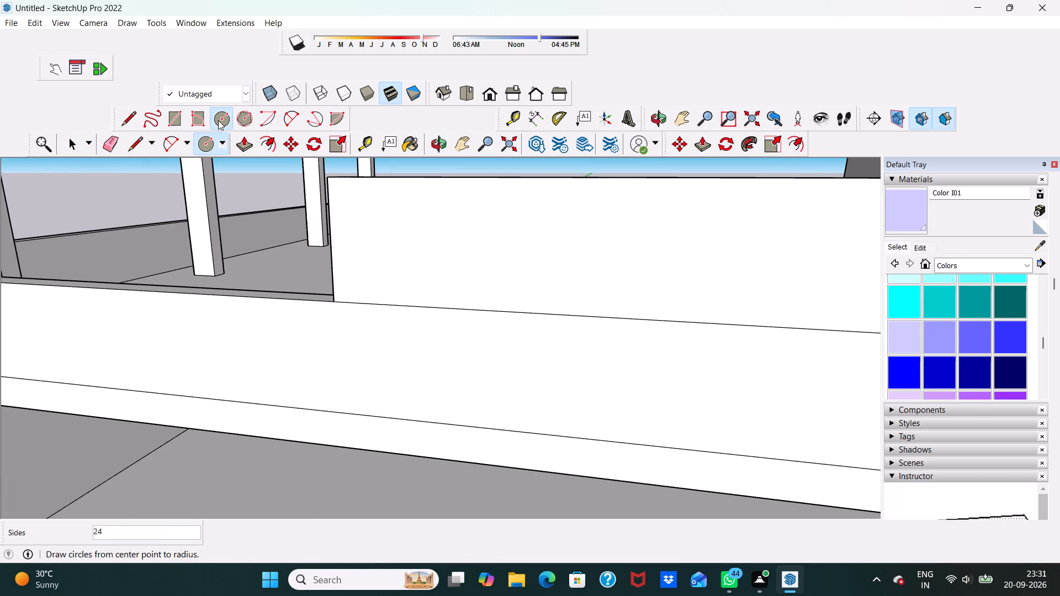
scroll(237, 163, "down", 6)
scroll(138, 185, "up", 5)
middle_click_drag(222, 188, 167, 212)
scroll(158, 203, "up", 3)
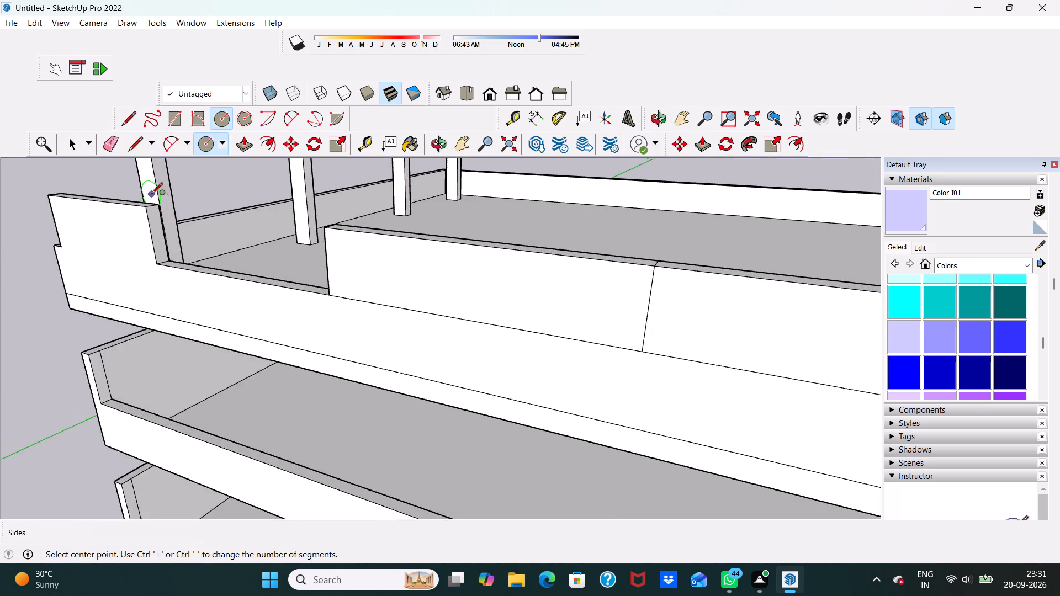
scroll(151, 195, "up", 11)
left_click(154, 217)
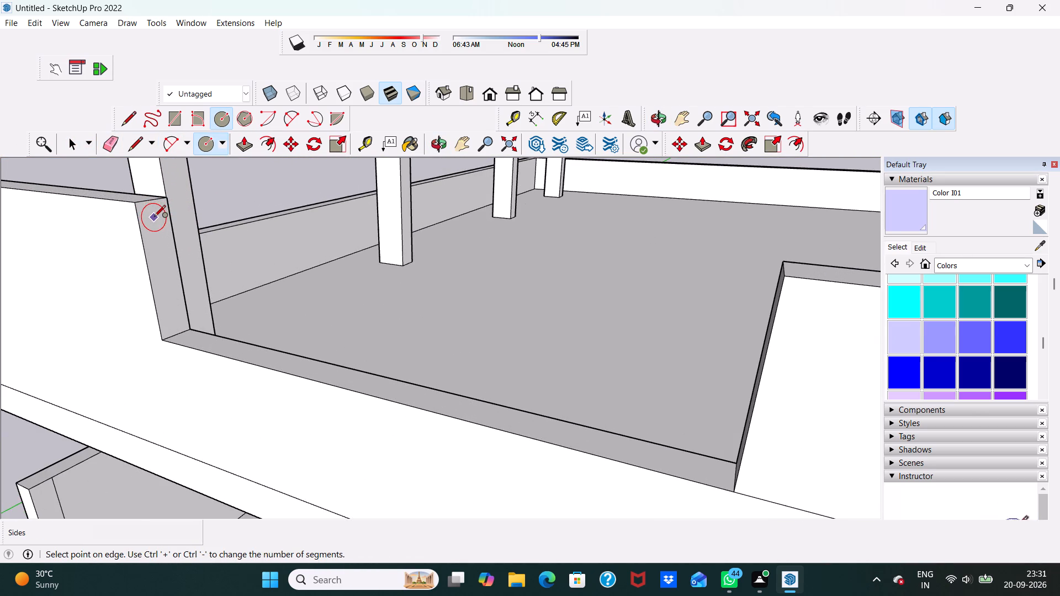
left_click(162, 209)
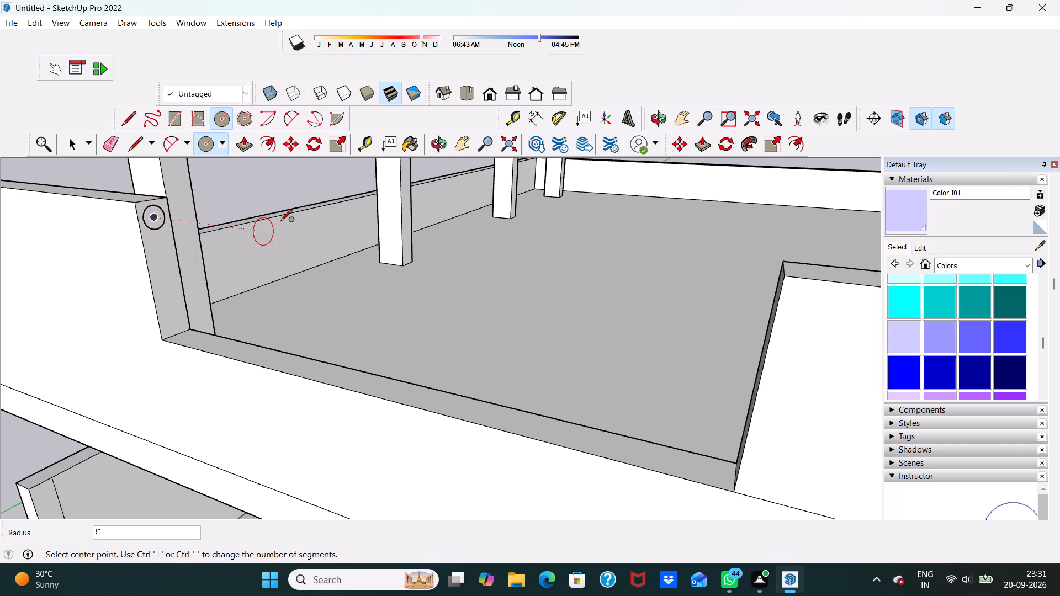
key("space")
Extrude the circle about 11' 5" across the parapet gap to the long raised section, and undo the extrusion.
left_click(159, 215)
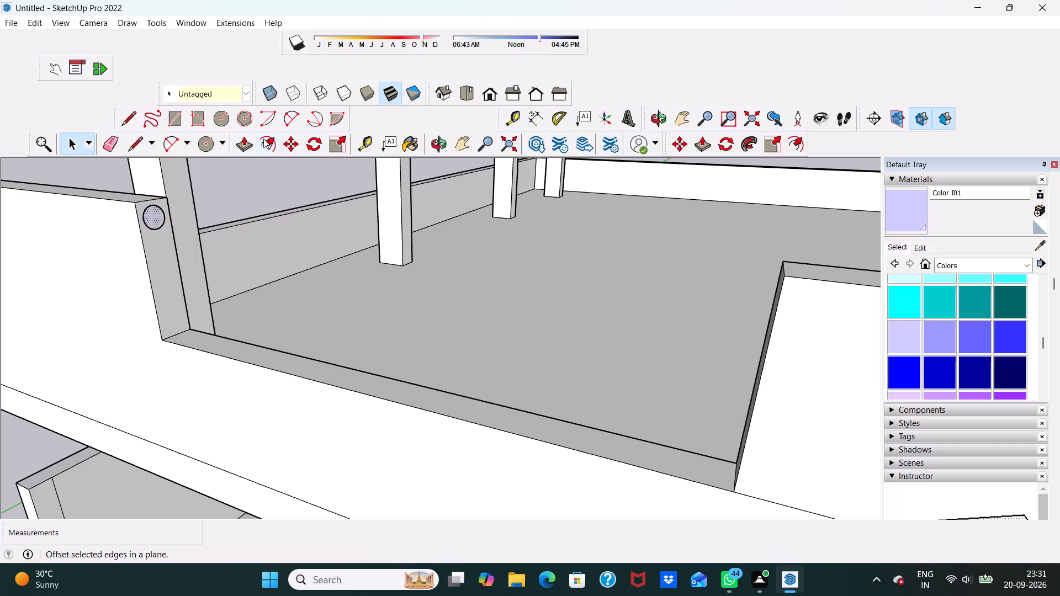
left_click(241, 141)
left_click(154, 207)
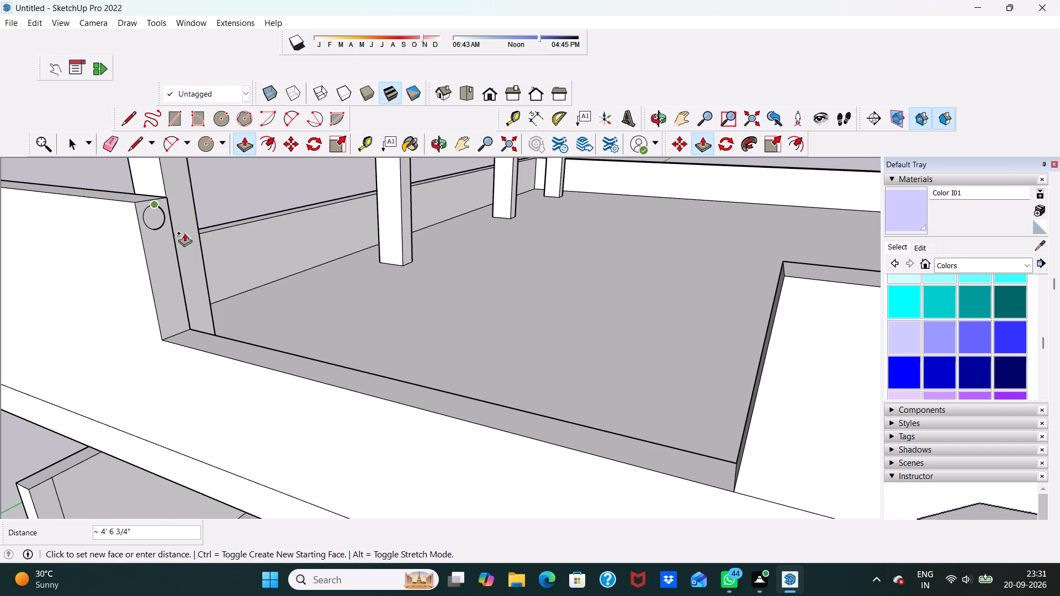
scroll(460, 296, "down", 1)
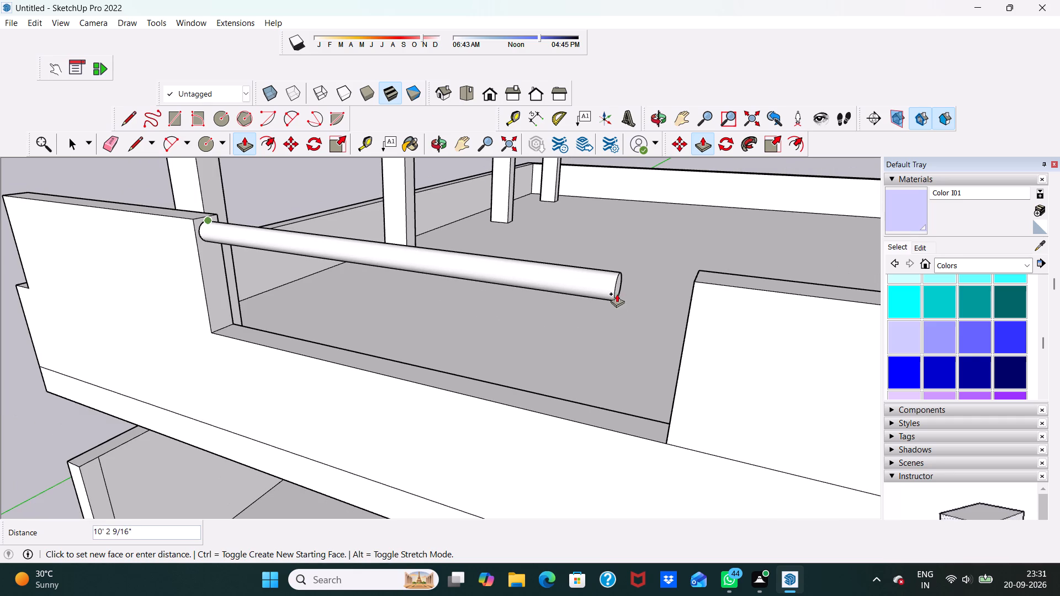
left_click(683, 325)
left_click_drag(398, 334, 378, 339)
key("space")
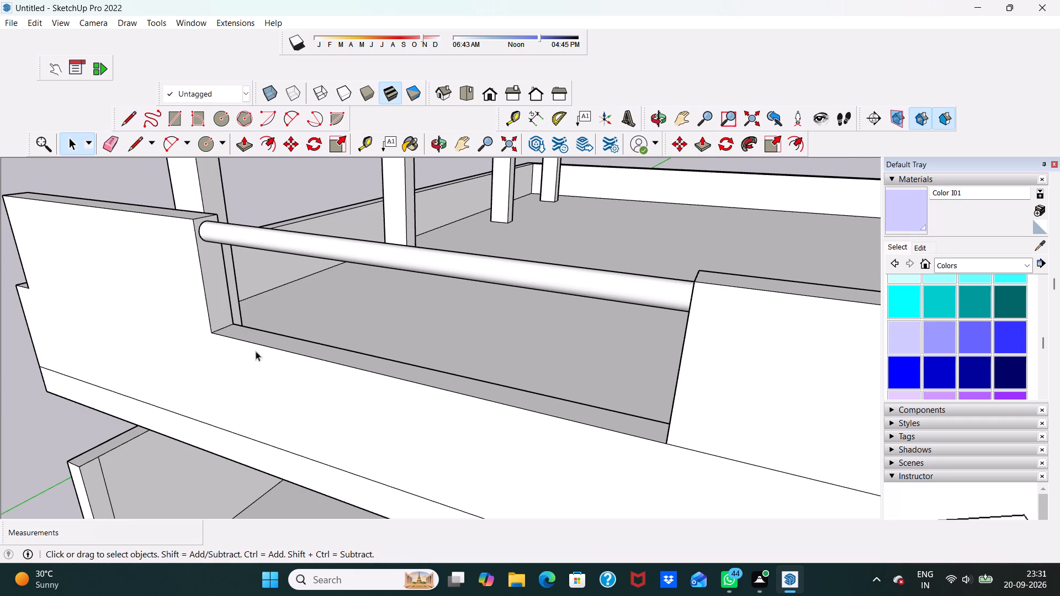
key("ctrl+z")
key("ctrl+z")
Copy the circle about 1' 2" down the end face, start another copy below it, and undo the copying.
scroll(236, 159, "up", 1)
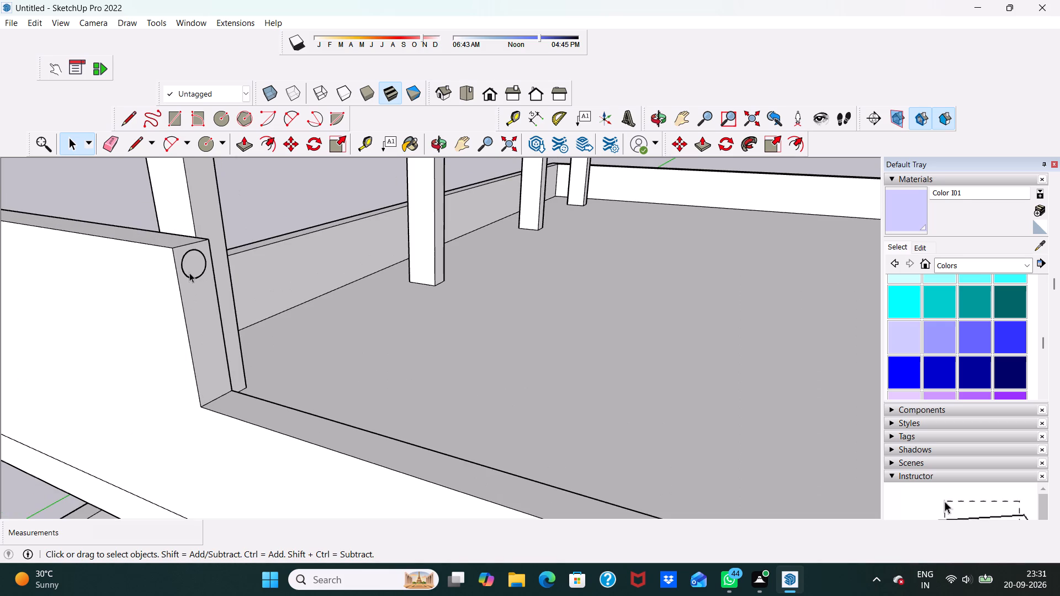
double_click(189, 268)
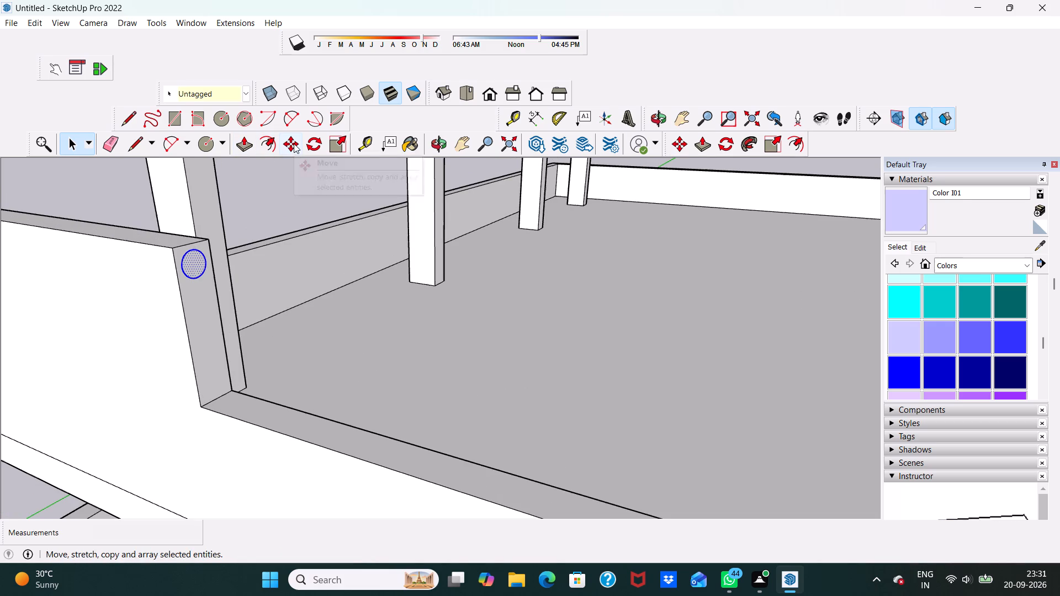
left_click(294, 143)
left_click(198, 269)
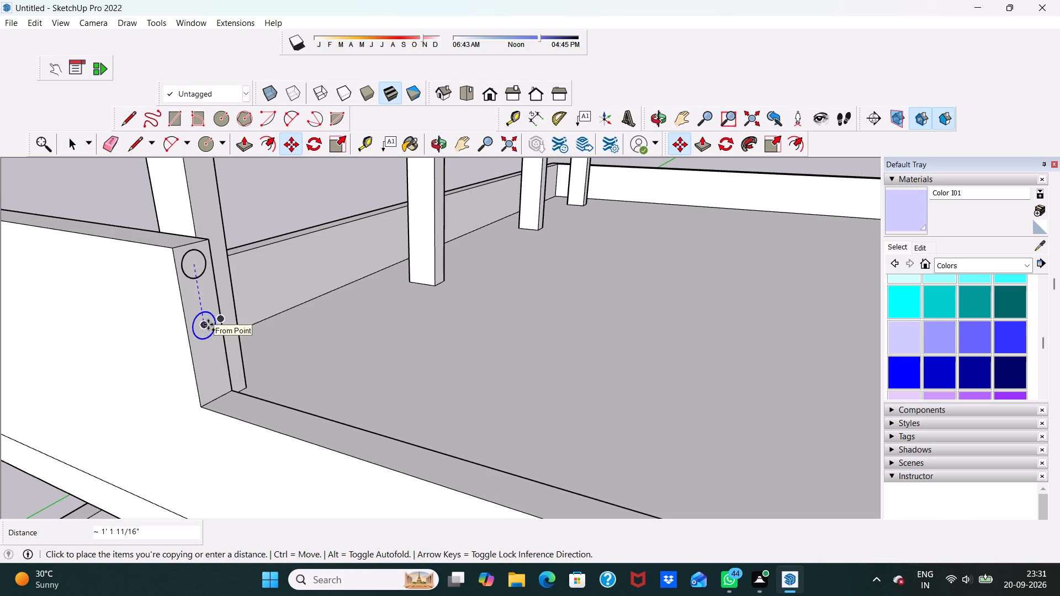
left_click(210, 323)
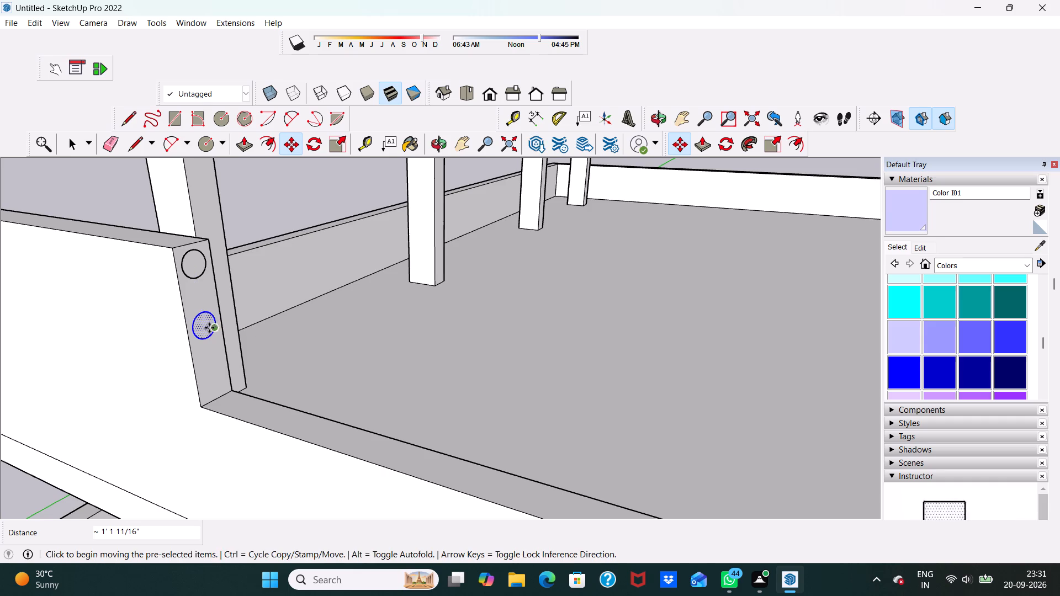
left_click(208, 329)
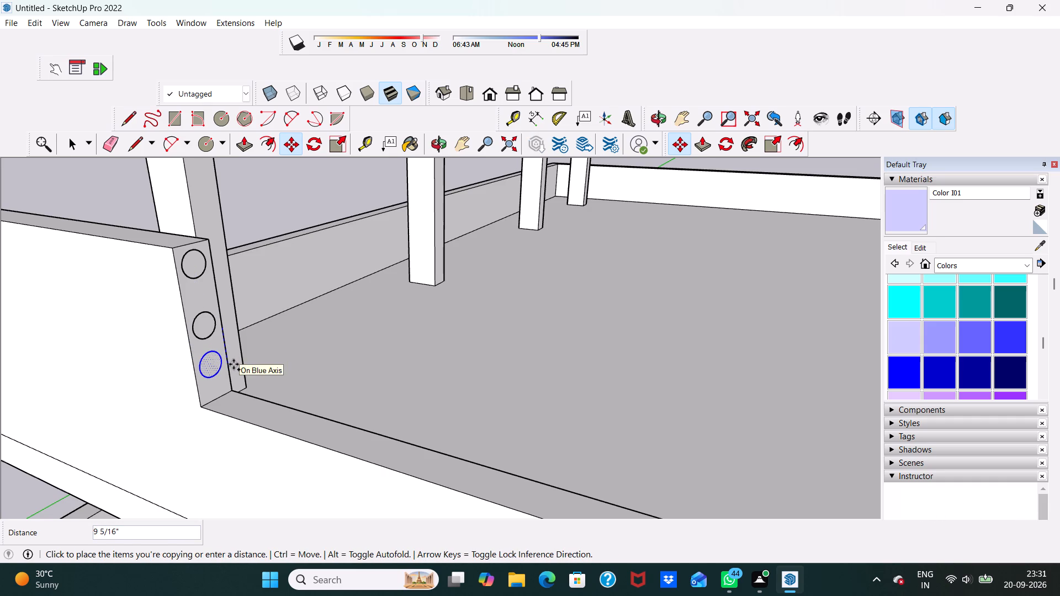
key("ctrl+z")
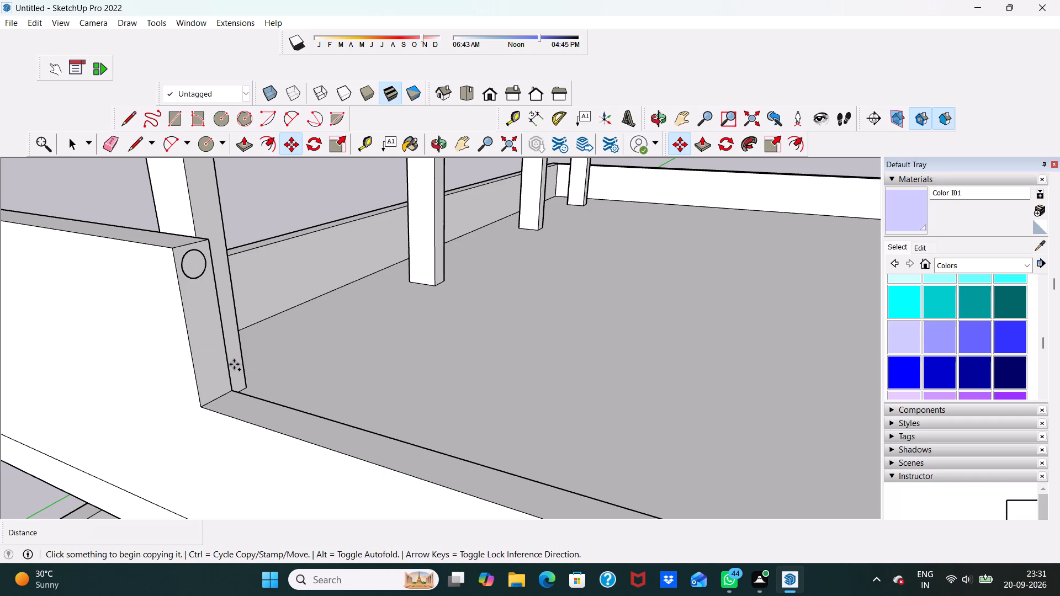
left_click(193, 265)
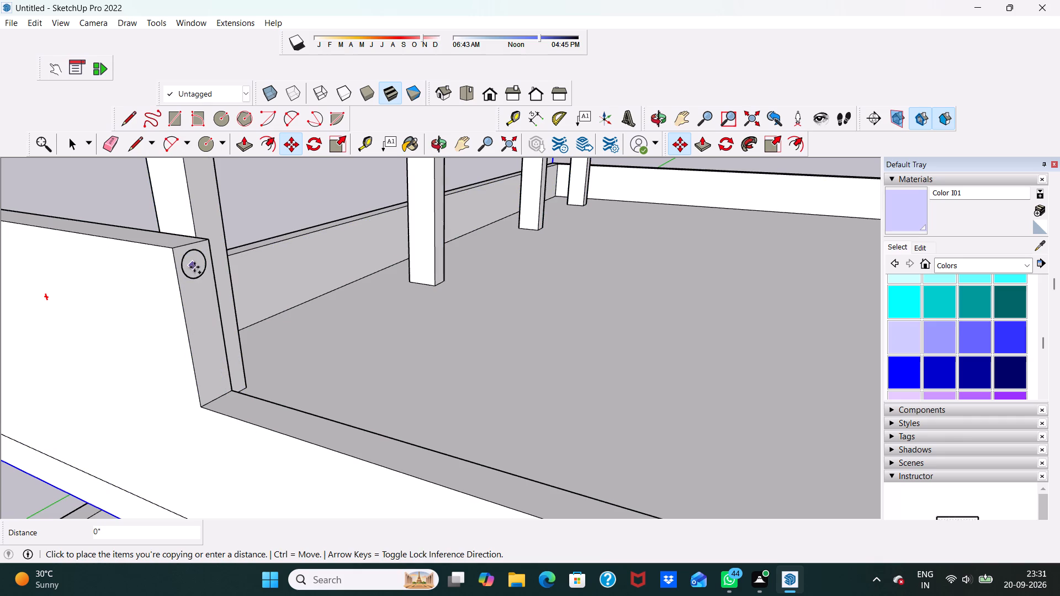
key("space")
Copy the circle twice down the end face, the first copy about 11" below and the second 10 5/8" lower.
left_click(195, 267)
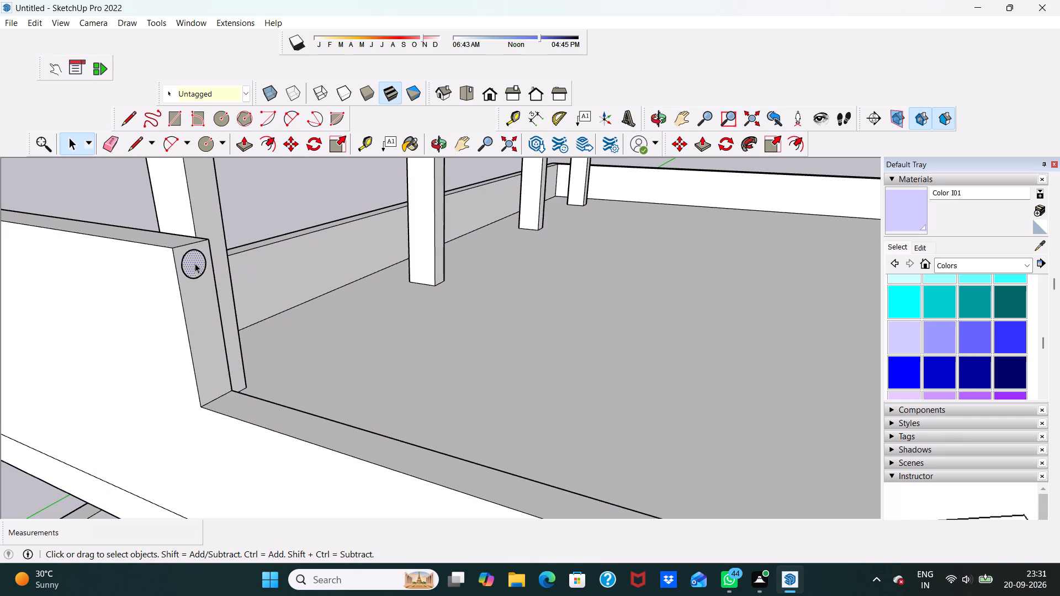
left_click(195, 263)
double_click(194, 263)
left_click(88, 177)
left_click(193, 265)
double_click(196, 264)
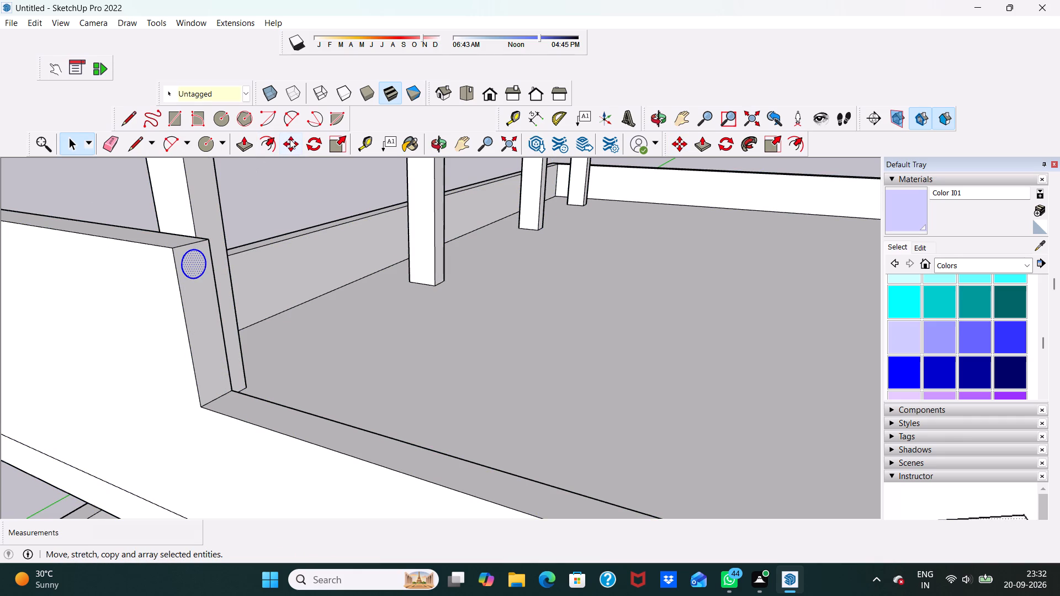
left_click(290, 139)
left_click(193, 262)
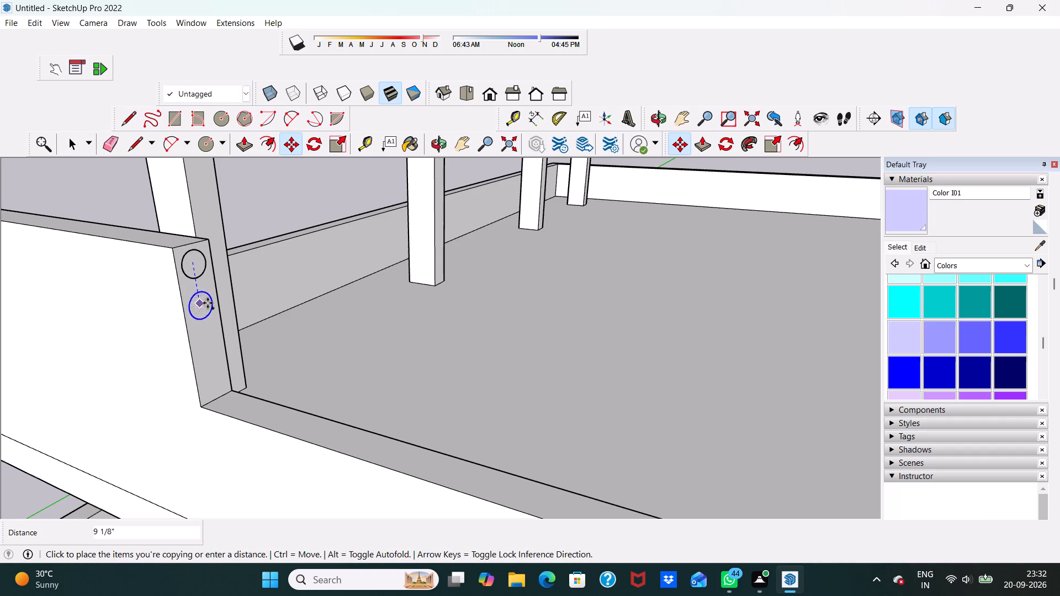
scroll(211, 306, "up", 5)
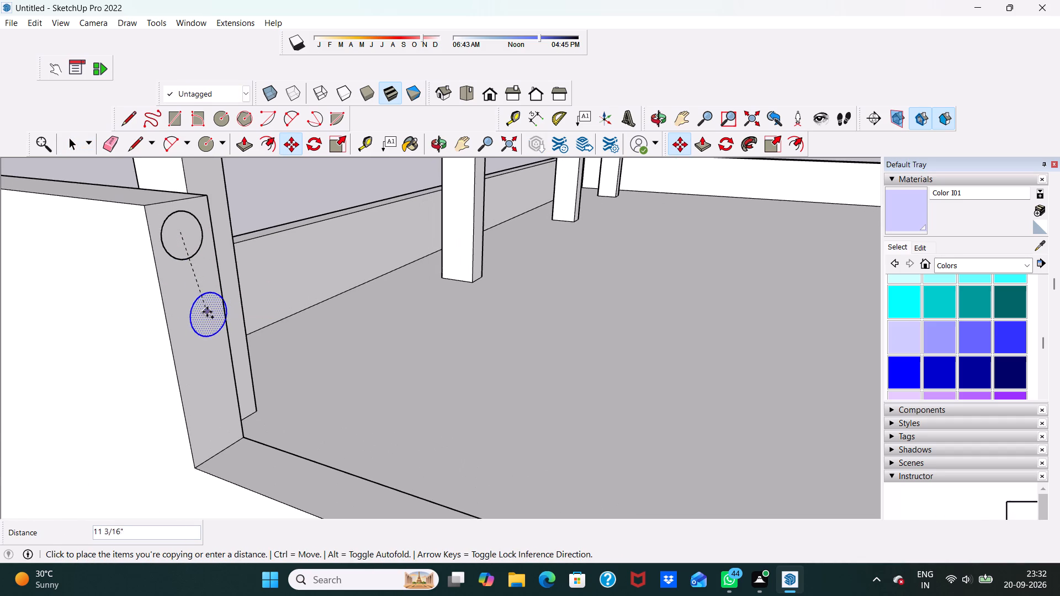
scroll(206, 312, "up", 5)
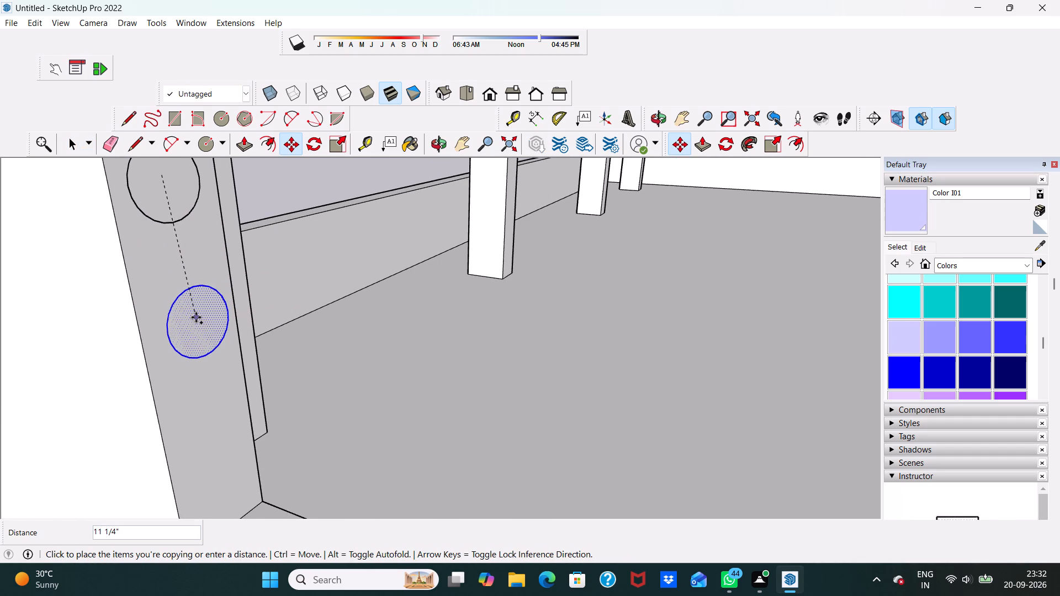
left_click(196, 317)
left_click(197, 319)
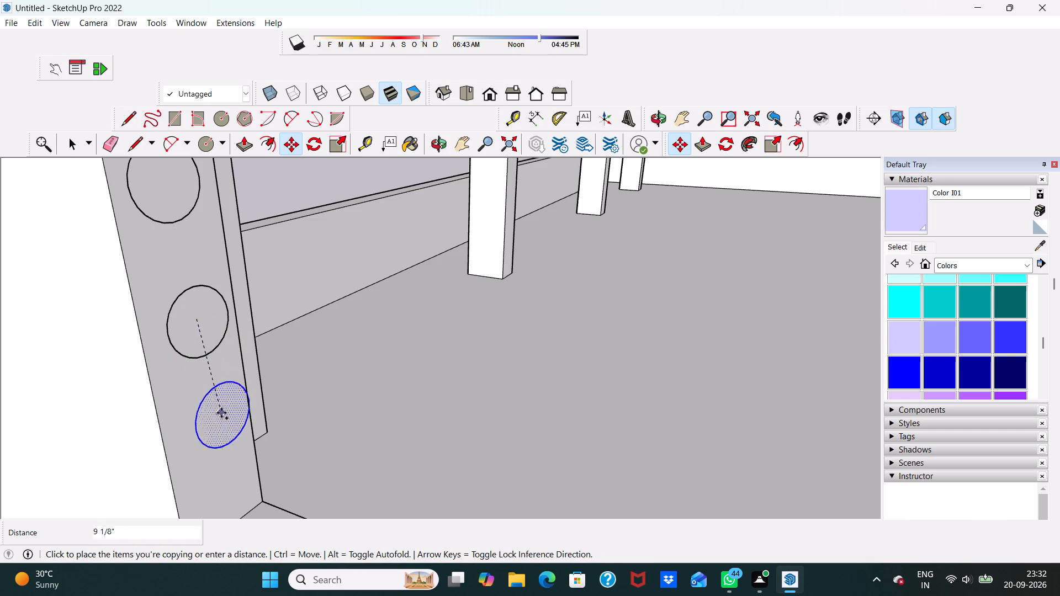
left_click(219, 432)
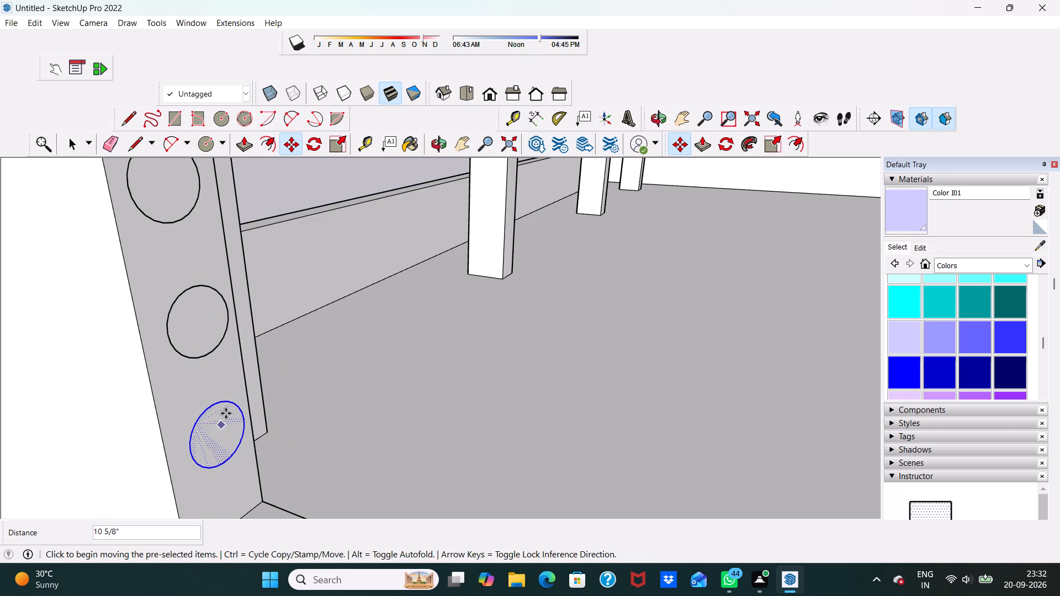
key("space")
Extrude the top circle about 11' 5" across the gap to the long raised section as a rail.
left_click(157, 201)
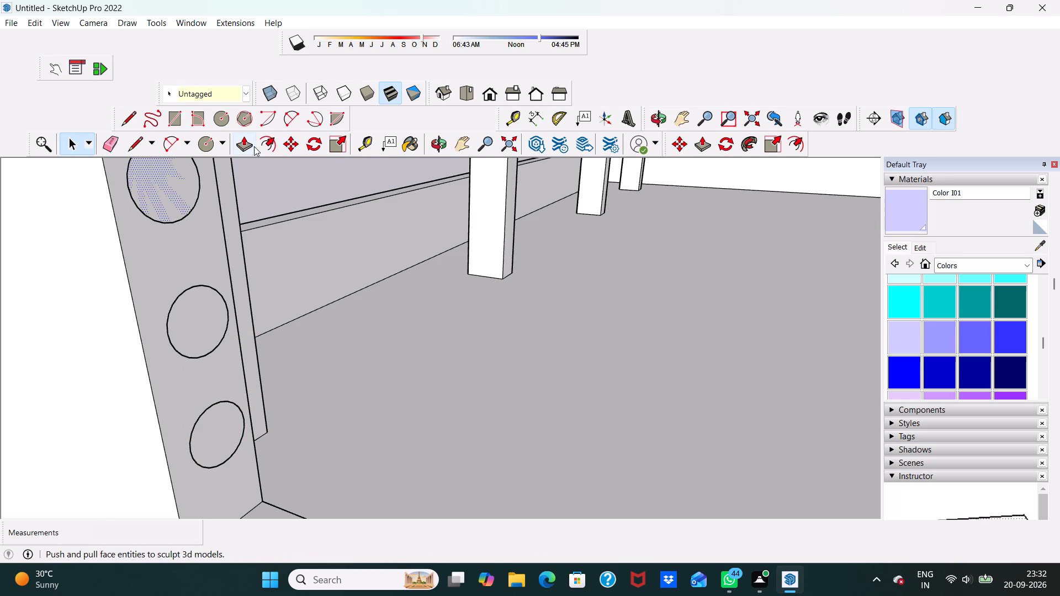
left_click(243, 141)
left_click(167, 190)
scroll(220, 223, "down", 1)
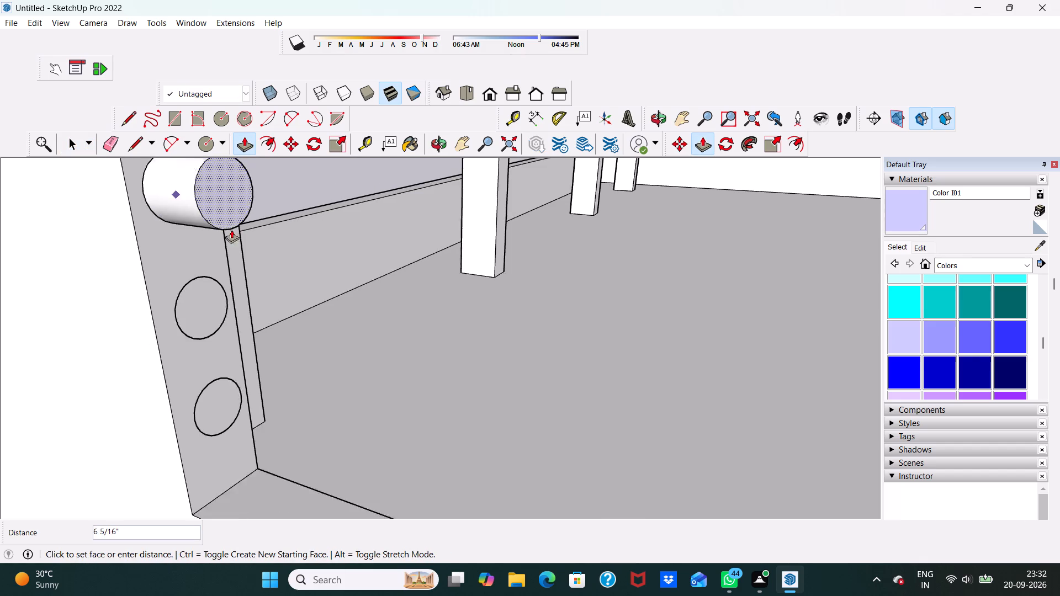
scroll(231, 230, "down", 10)
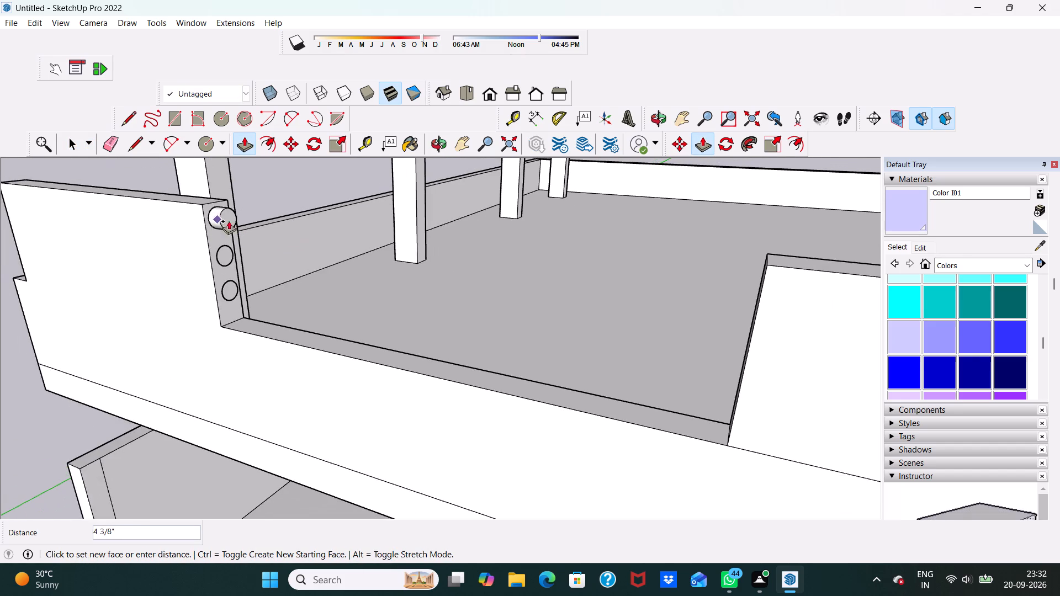
scroll(224, 223, "down", 5)
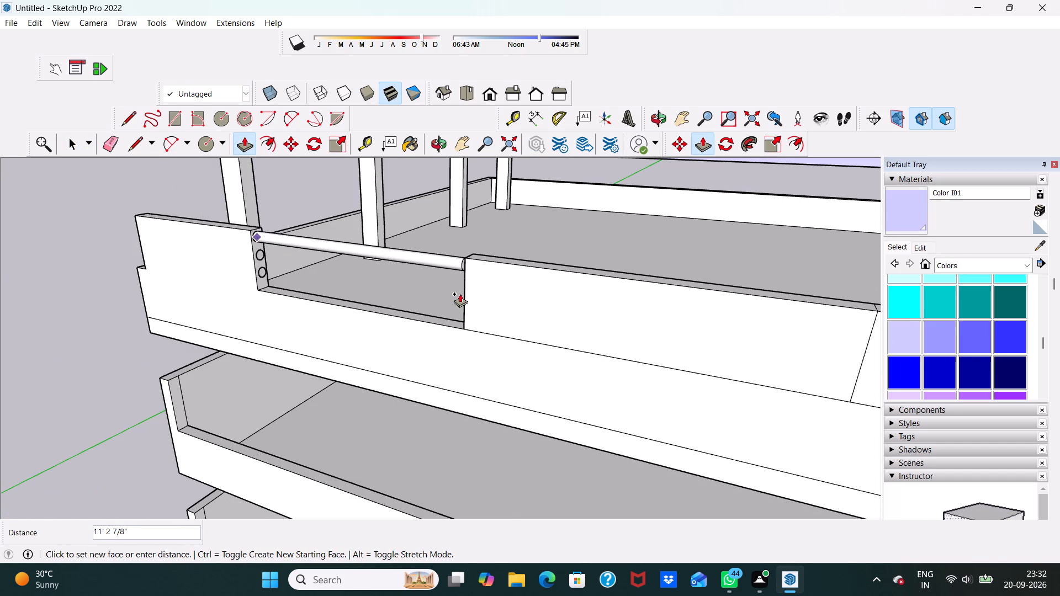
left_click(462, 294)
Extrude the middle circle 11' 2 3/4" across the gap toward the long raised section as a second rail.
scroll(269, 247, "up", 9)
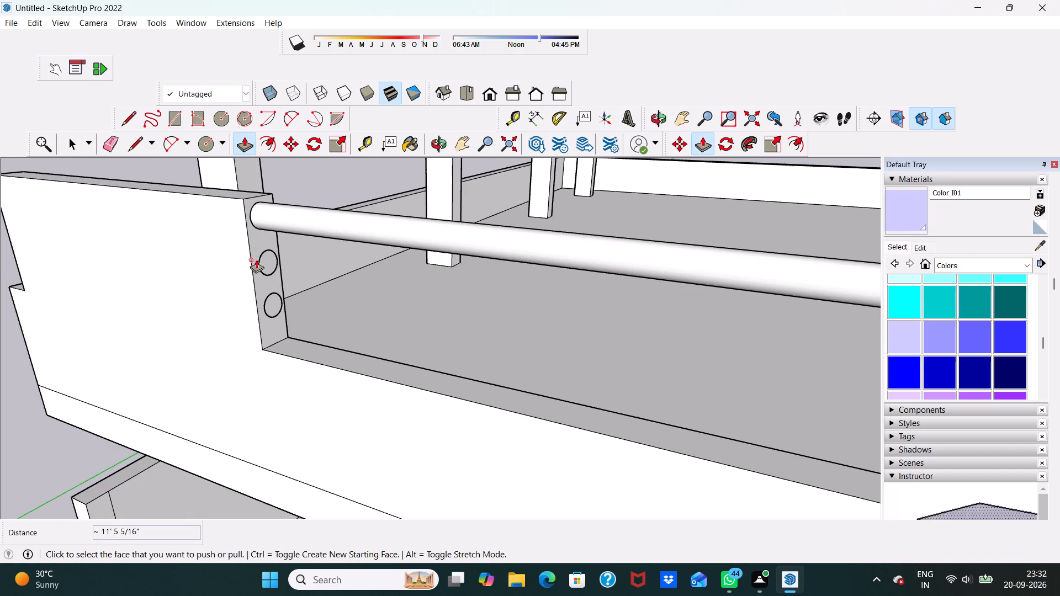
left_click(268, 259)
scroll(282, 263, "down", 9)
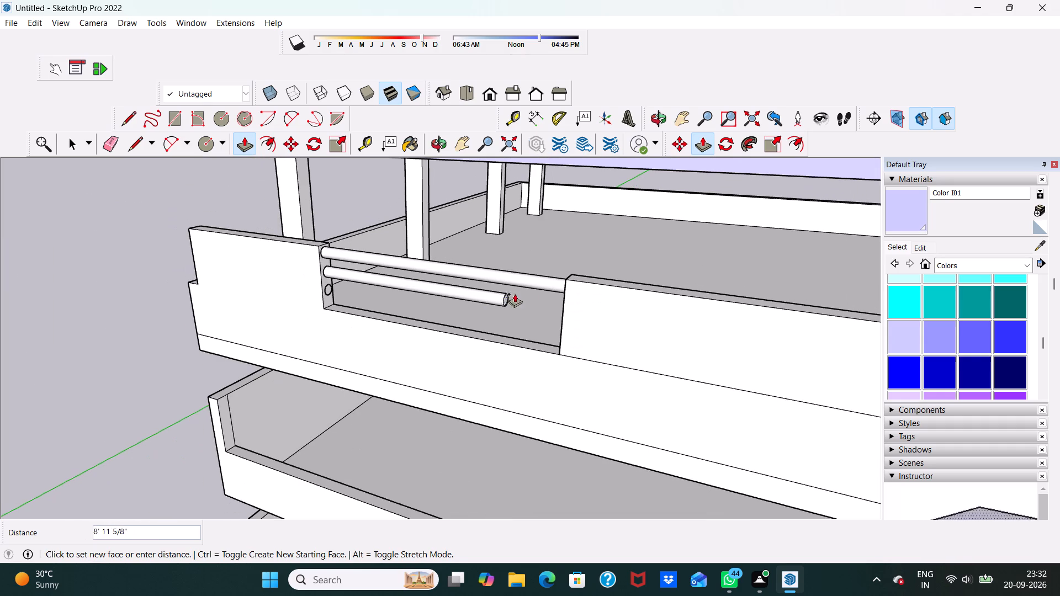
left_click(562, 302)
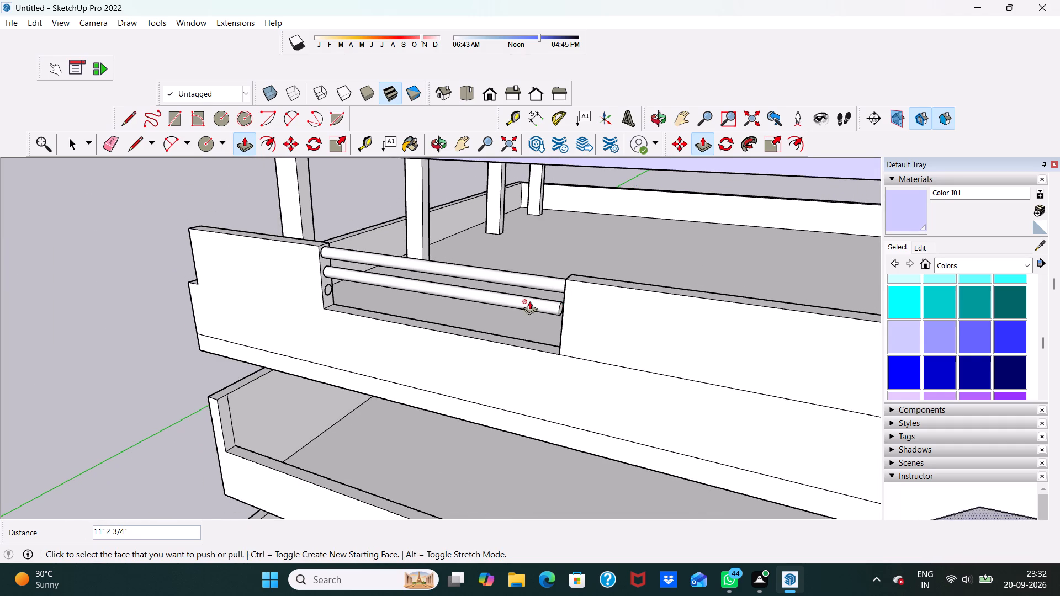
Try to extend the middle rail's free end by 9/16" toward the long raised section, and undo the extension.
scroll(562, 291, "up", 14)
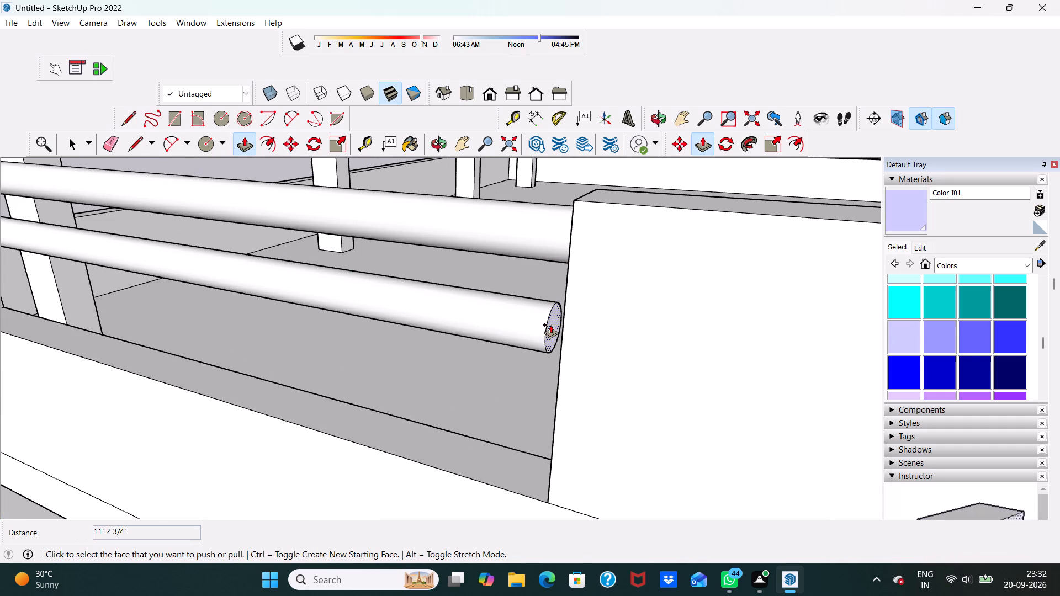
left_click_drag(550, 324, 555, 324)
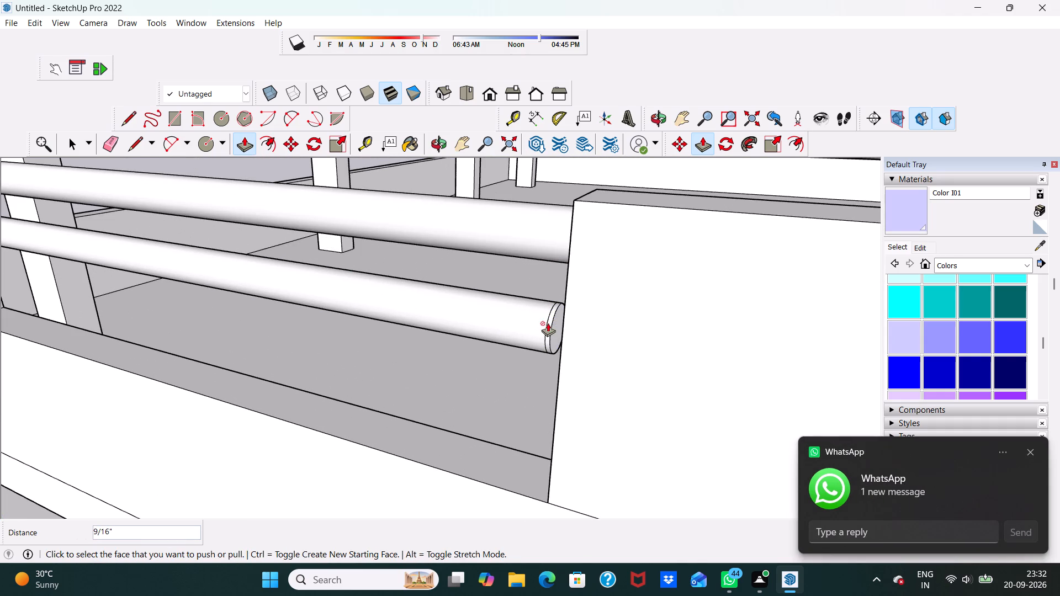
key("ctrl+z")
Extend the middle rail's free end by 2" to reach the long raised section.
scroll(542, 320, "up", 4)
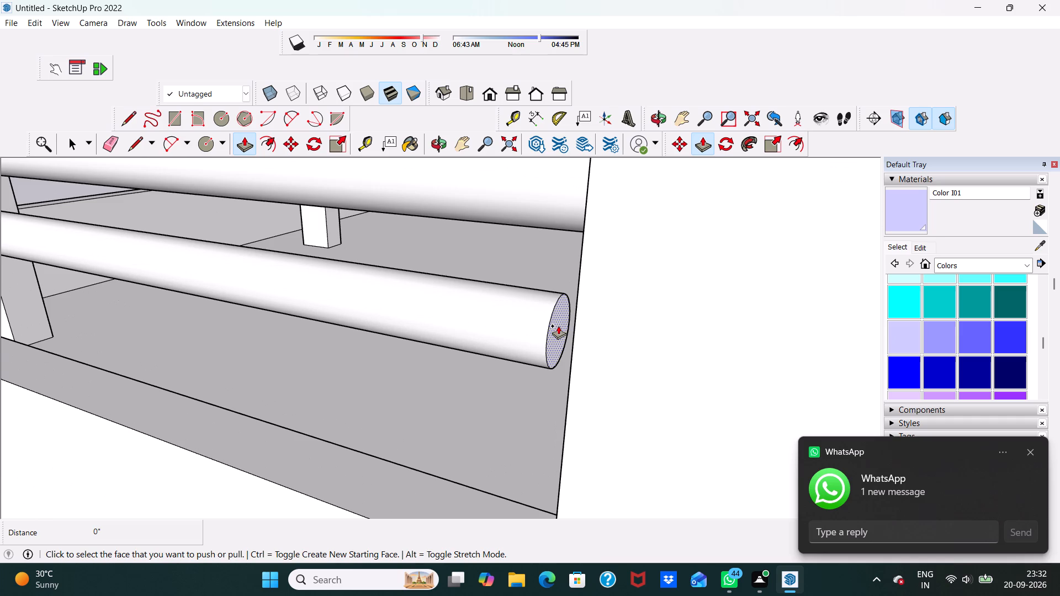
left_click_drag(558, 326, 582, 334)
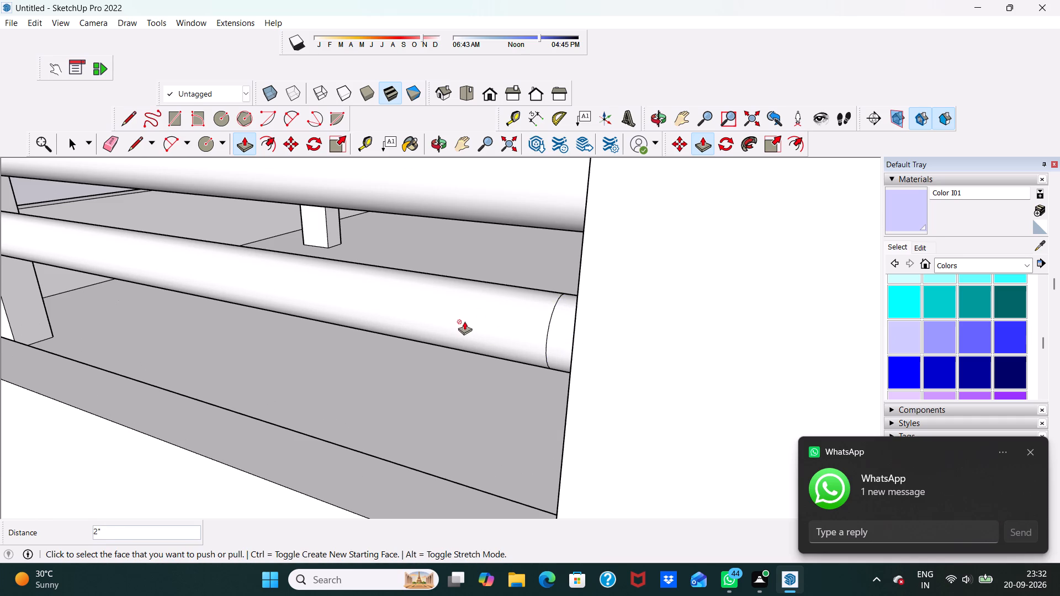
Extrude the bottom circle 11' 5 1/8" across the gap to the long raised section as the third rail.
scroll(50, 280, "down", 1)
scroll(61, 282, "up", 1)
scroll(76, 286, "down", 10)
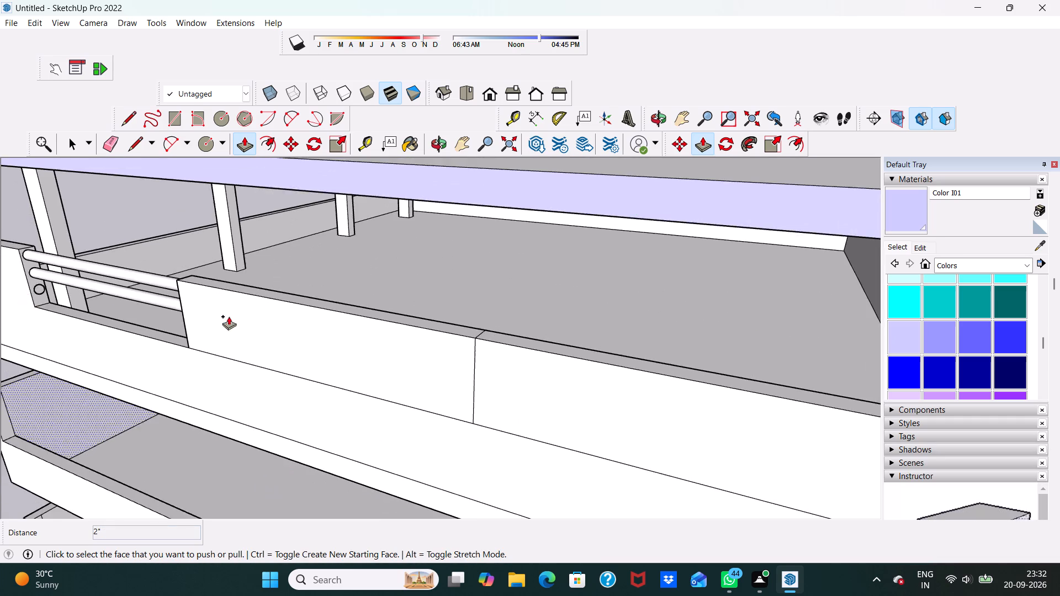
scroll(44, 286, "up", 9)
left_click(35, 286)
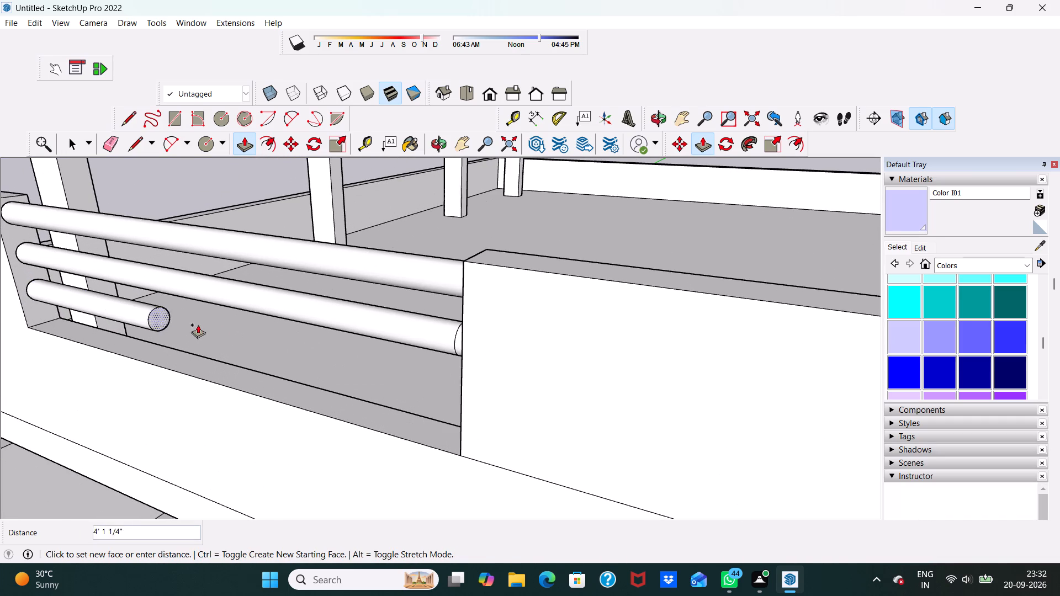
left_click(473, 387)
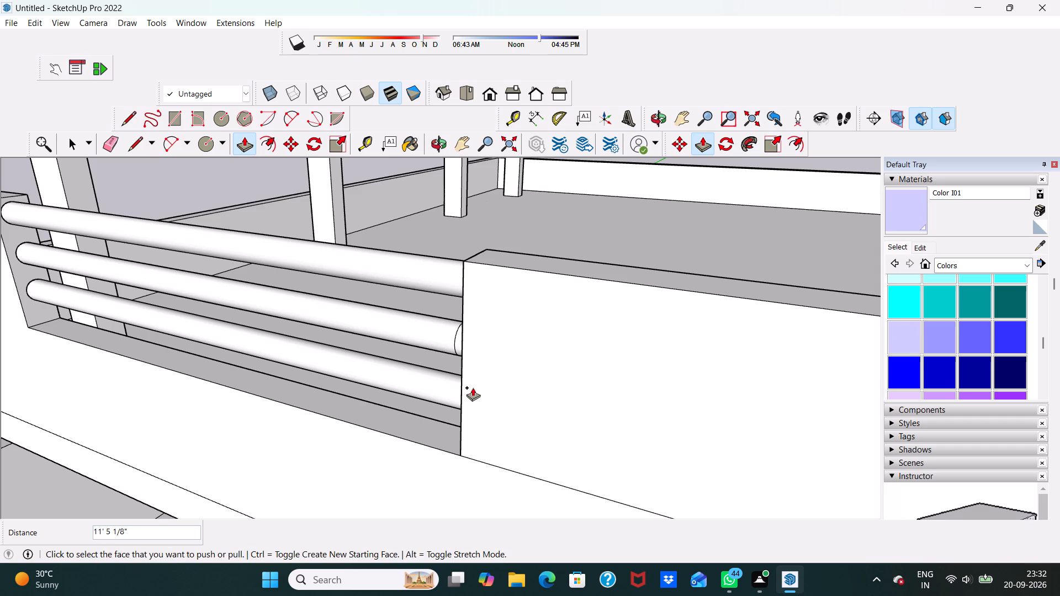
Erase the leftover seam edge around the middle rail near the long raised section.
middle_click_drag(401, 337, 522, 317)
scroll(527, 314, "up", 3)
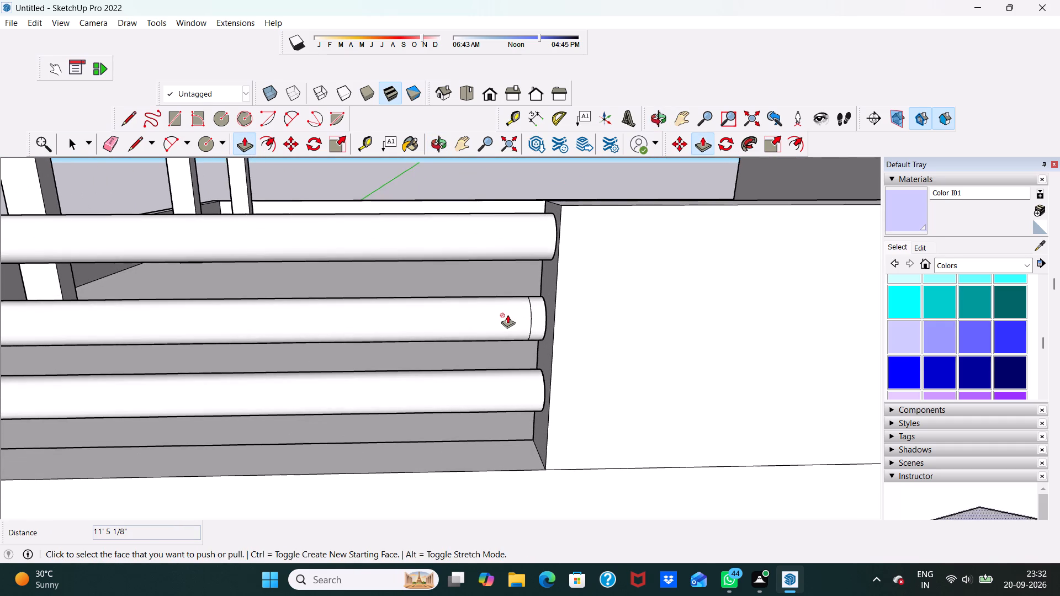
key("space")
left_click_drag(107, 143, 115, 148)
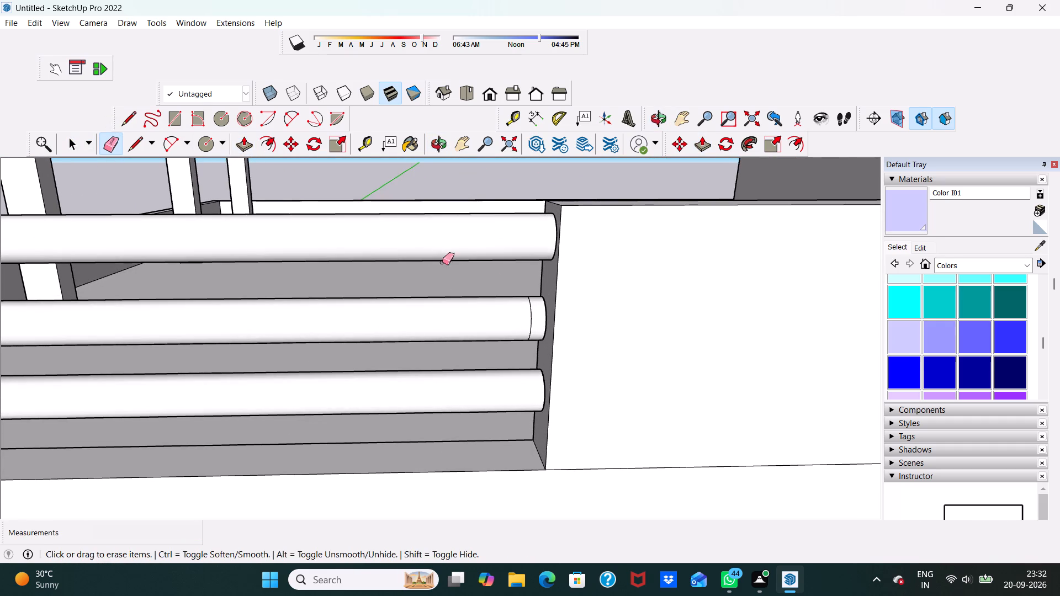
scroll(494, 267, "up", 1)
left_click(582, 371)
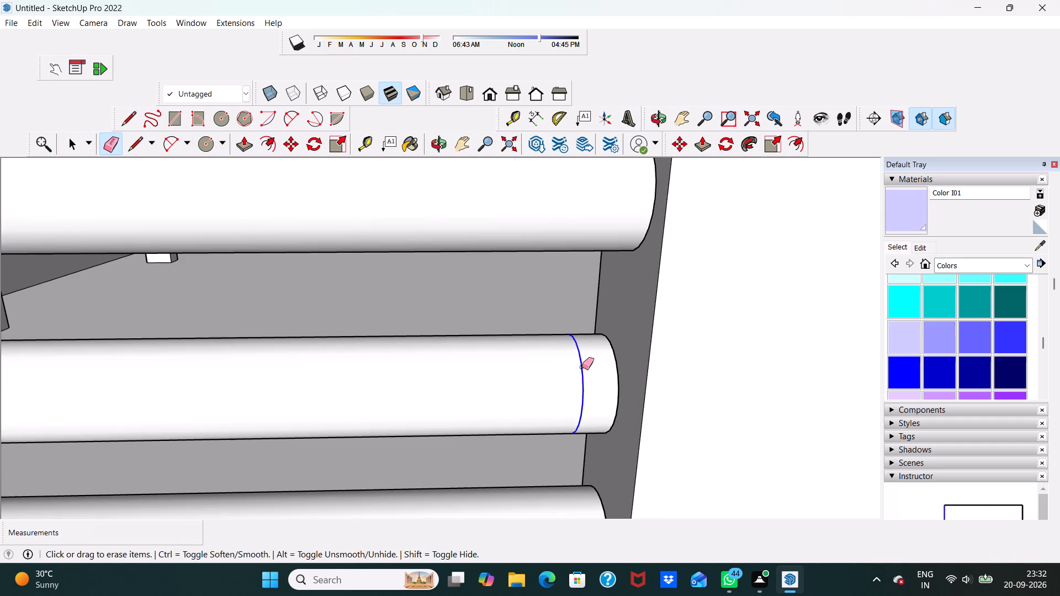
scroll(564, 317, "down", 5)
key("space")
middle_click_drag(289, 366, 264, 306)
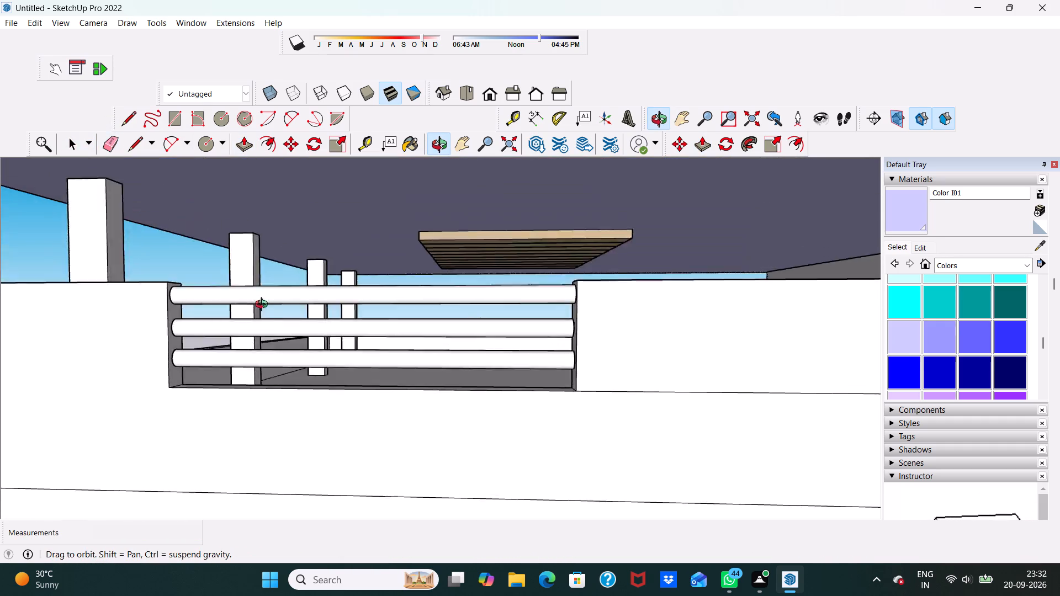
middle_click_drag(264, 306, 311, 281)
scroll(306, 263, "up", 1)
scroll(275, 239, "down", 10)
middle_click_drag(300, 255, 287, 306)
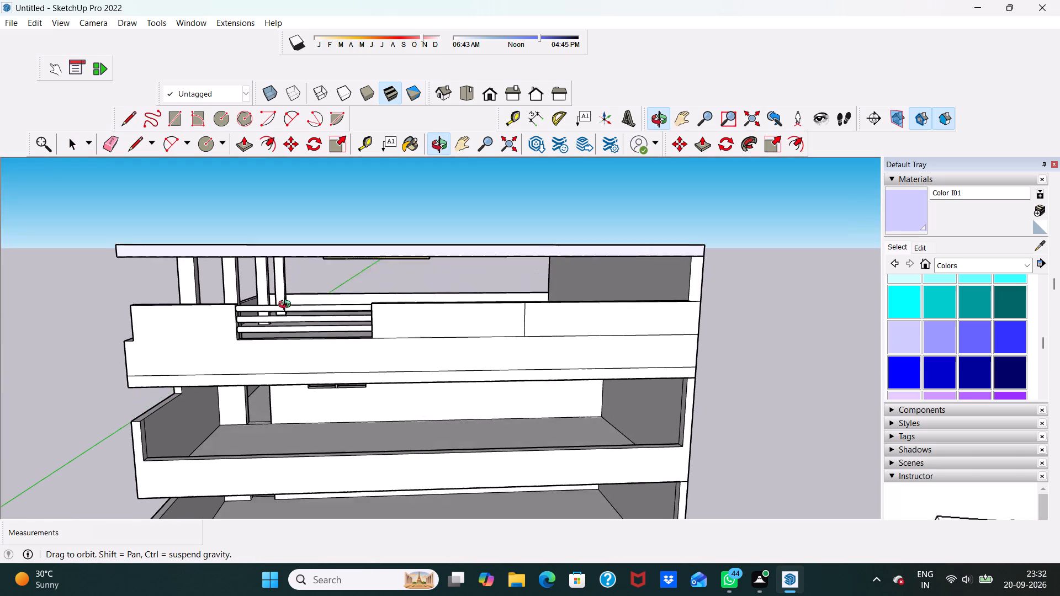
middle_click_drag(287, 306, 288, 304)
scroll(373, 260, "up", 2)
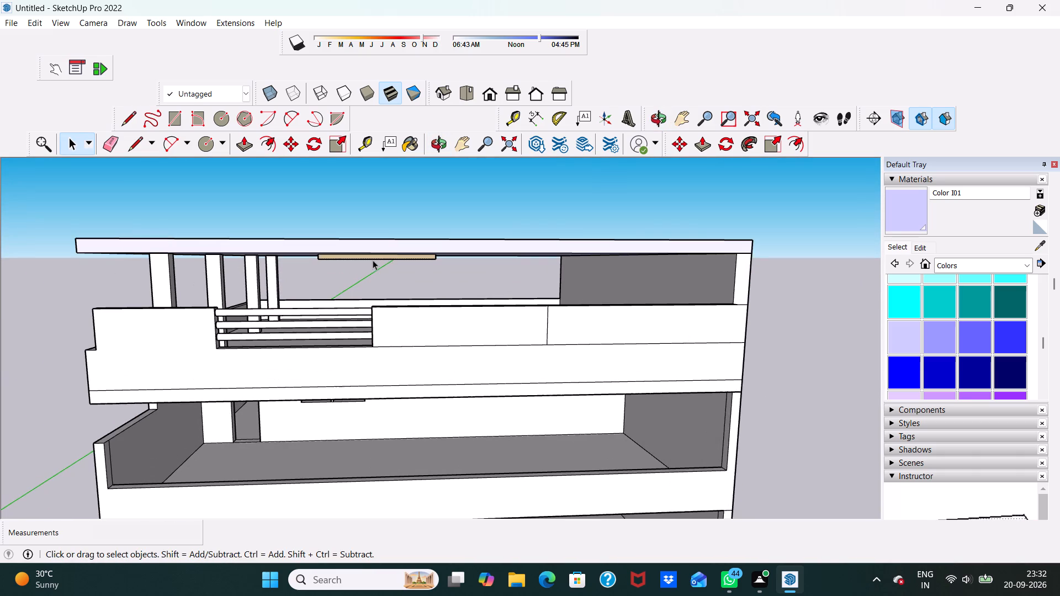
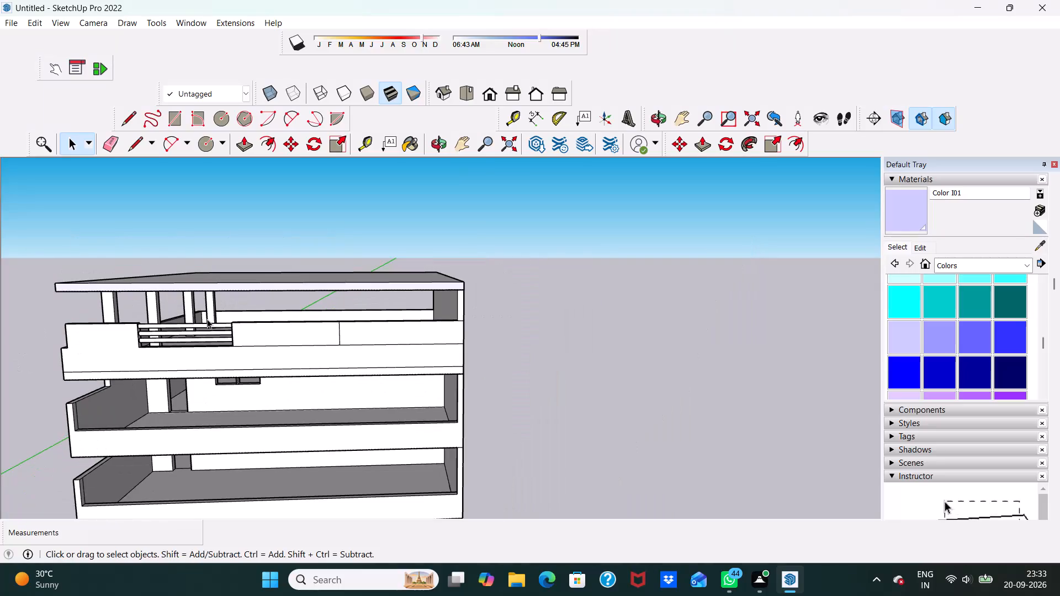
Examine the top floor's front parapet, railing opening and roof slab from several angles.
middle_click_drag(207, 320, 256, 292)
scroll(243, 295, "up", 4)
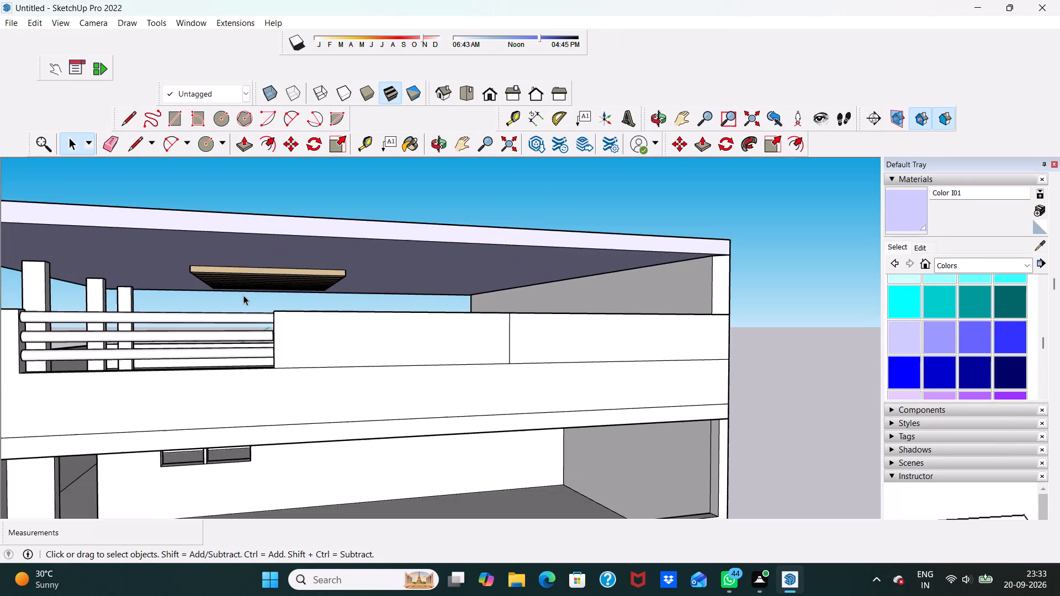
middle_click_drag(235, 297, 132, 323)
scroll(134, 324, "up", 4)
scroll(127, 313, "down", 4)
middle_click_drag(136, 313, 177, 304)
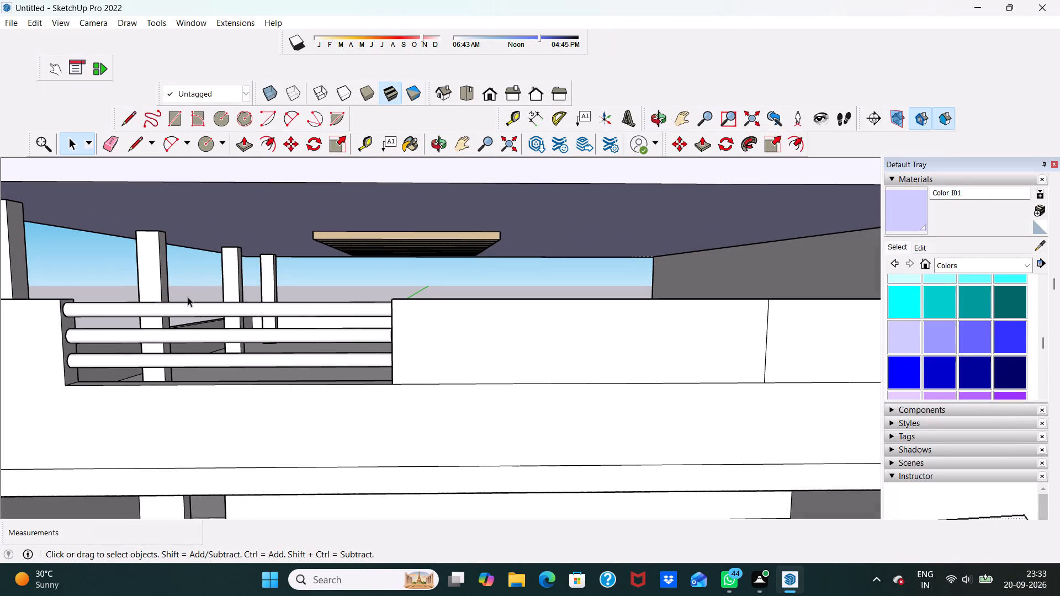
scroll(188, 297, "down", 5)
middle_click_drag(200, 298, 209, 304)
scroll(207, 301, "up", 2)
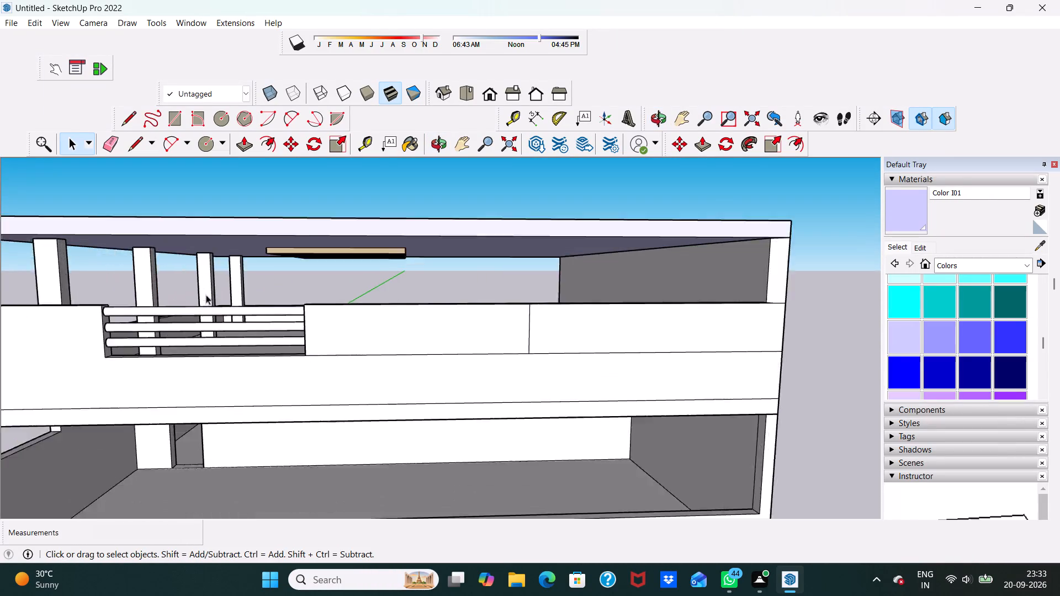
scroll(206, 295, "up", 2)
scroll(137, 278, "down", 4)
middle_click_drag(220, 283, 144, 306)
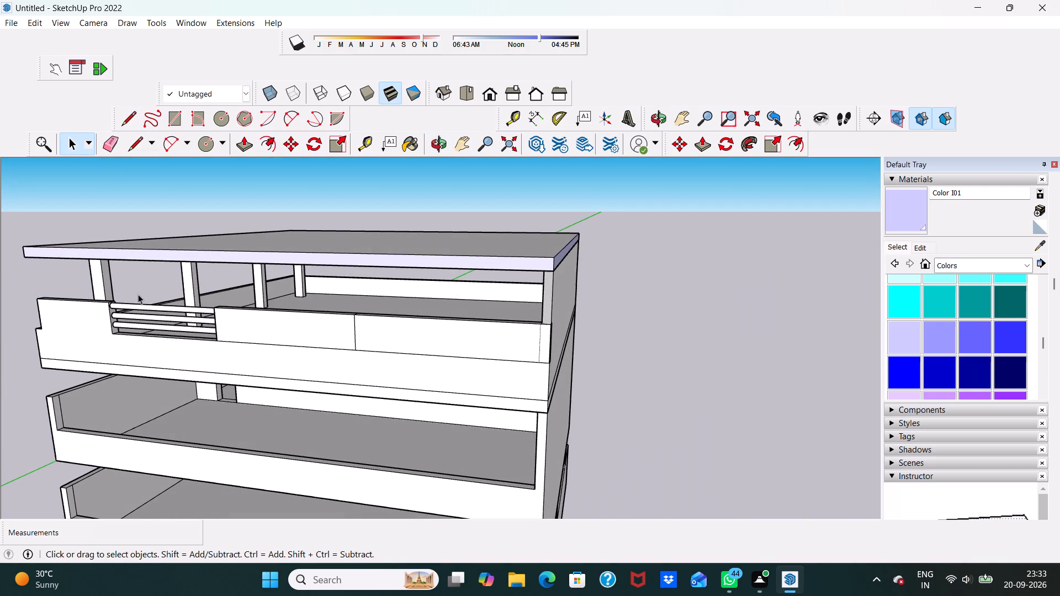
scroll(138, 294, "up", 7)
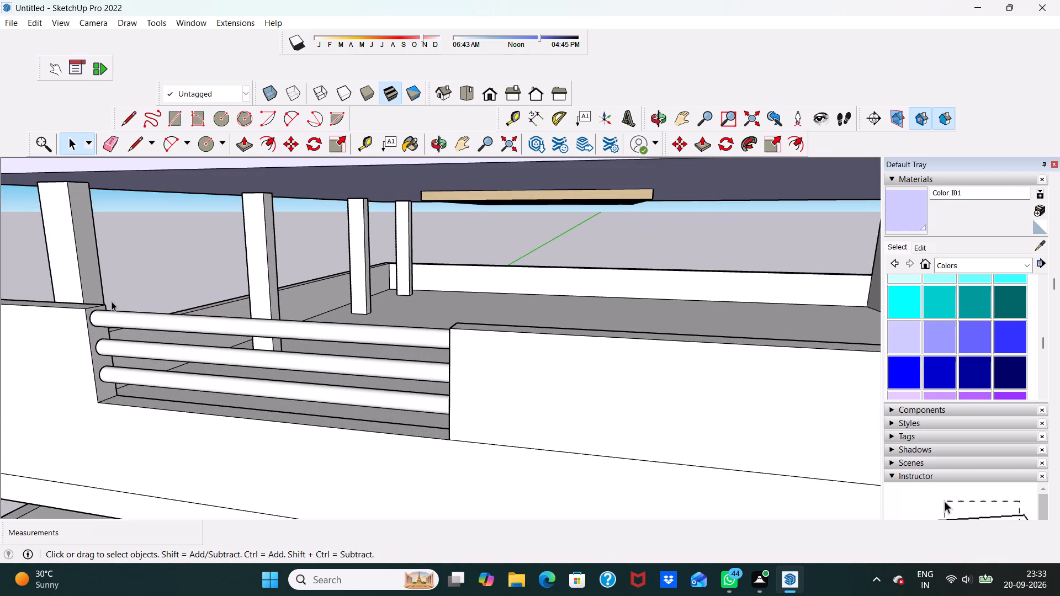
scroll(112, 301, "up", 4)
scroll(112, 301, "down", 10)
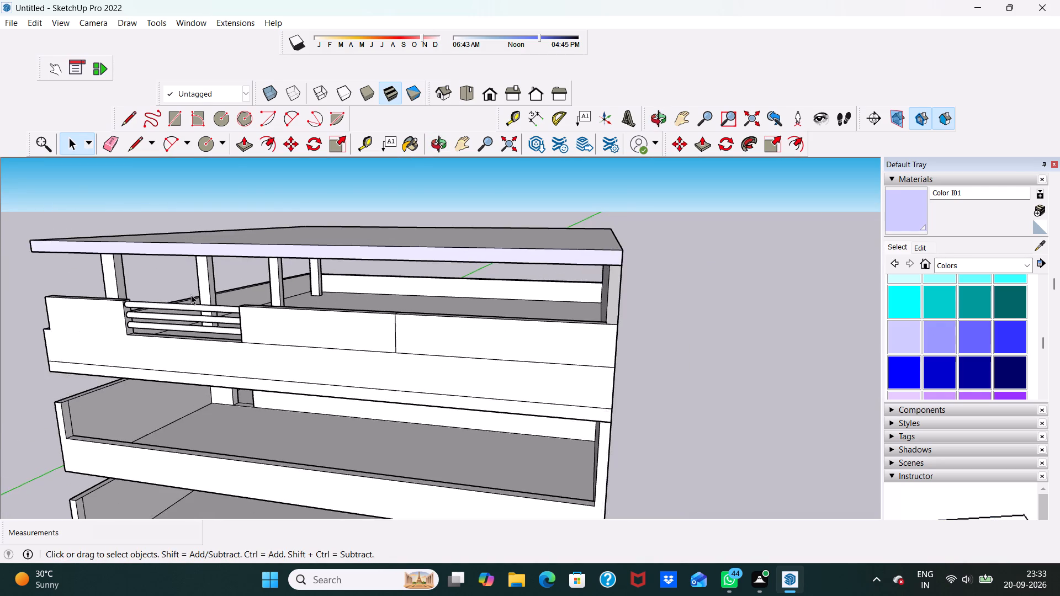
scroll(59, 344, "down", 1)
scroll(50, 366, "up", 5)
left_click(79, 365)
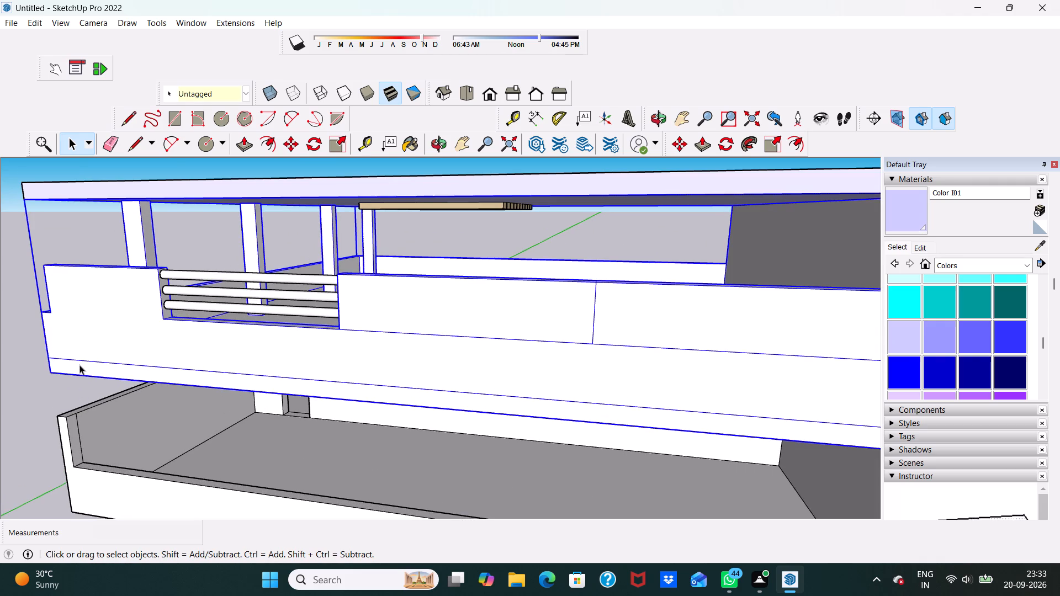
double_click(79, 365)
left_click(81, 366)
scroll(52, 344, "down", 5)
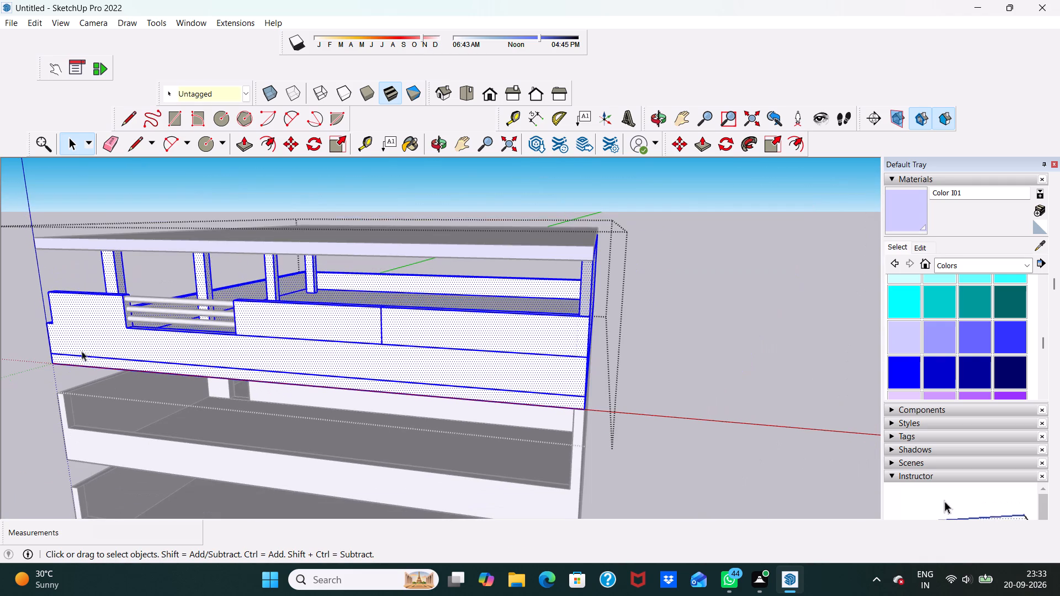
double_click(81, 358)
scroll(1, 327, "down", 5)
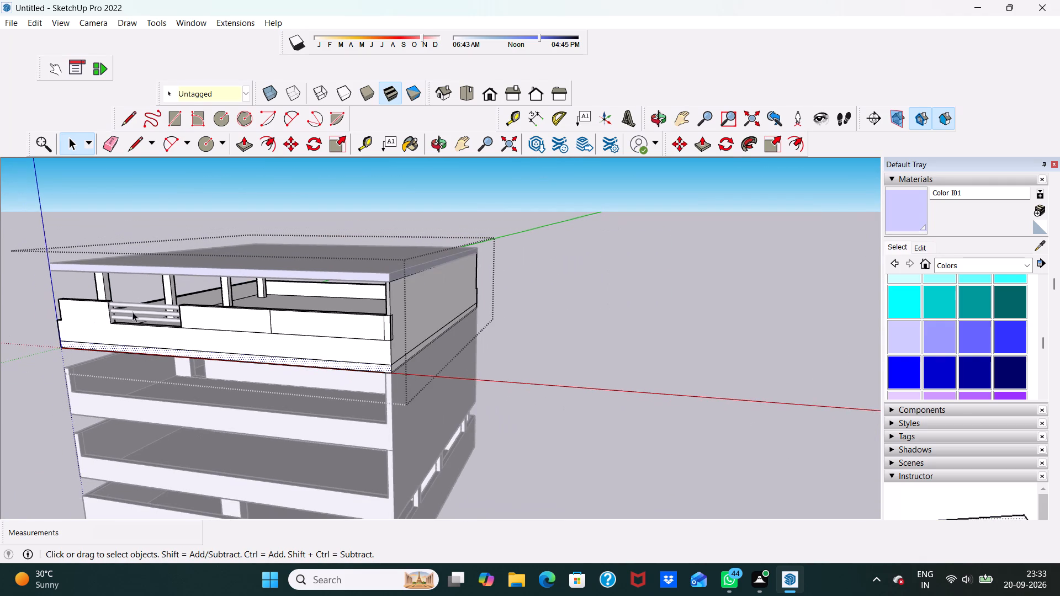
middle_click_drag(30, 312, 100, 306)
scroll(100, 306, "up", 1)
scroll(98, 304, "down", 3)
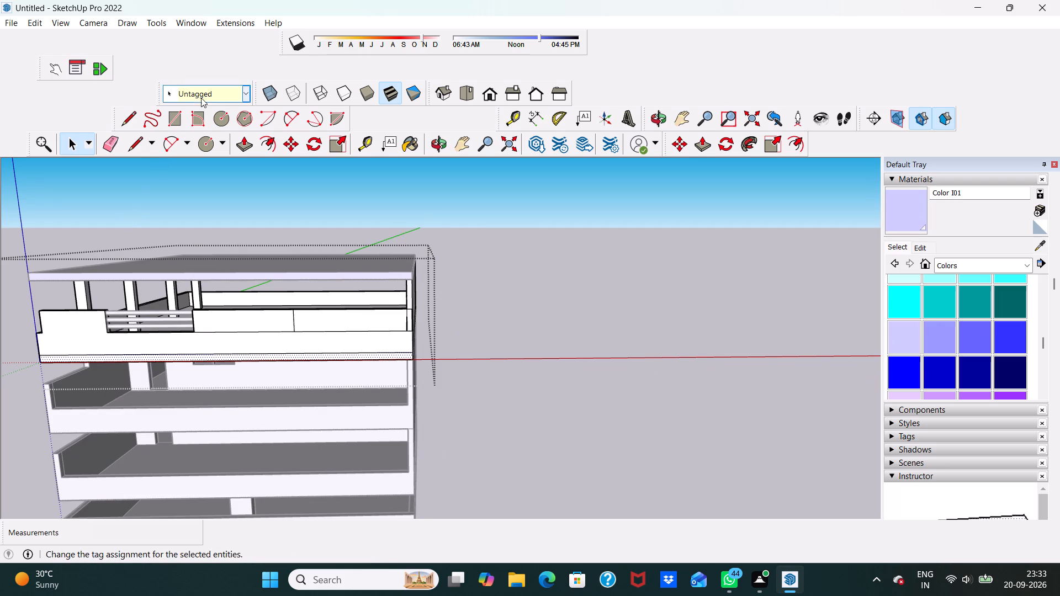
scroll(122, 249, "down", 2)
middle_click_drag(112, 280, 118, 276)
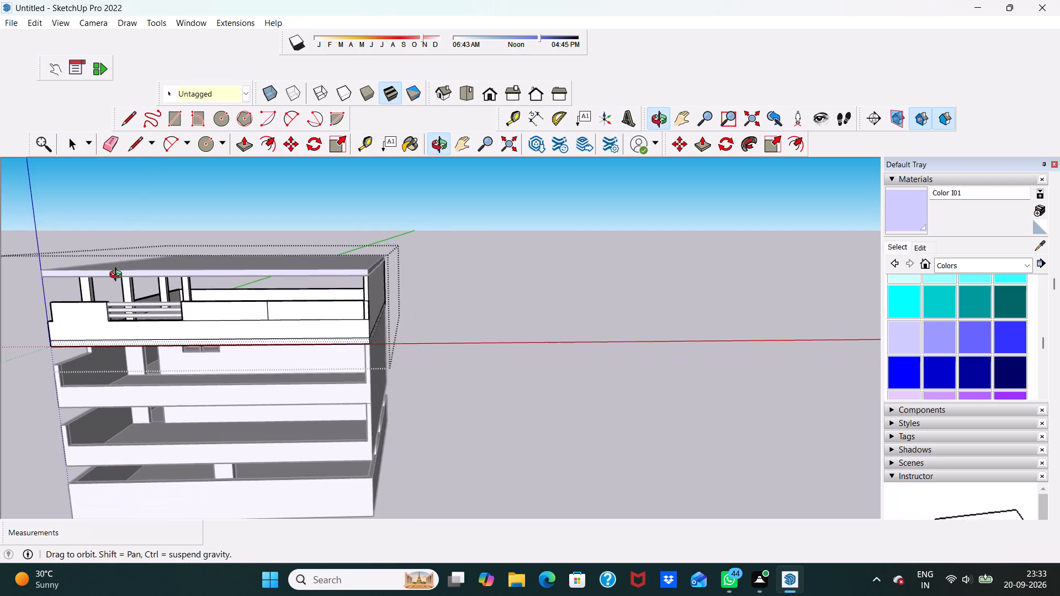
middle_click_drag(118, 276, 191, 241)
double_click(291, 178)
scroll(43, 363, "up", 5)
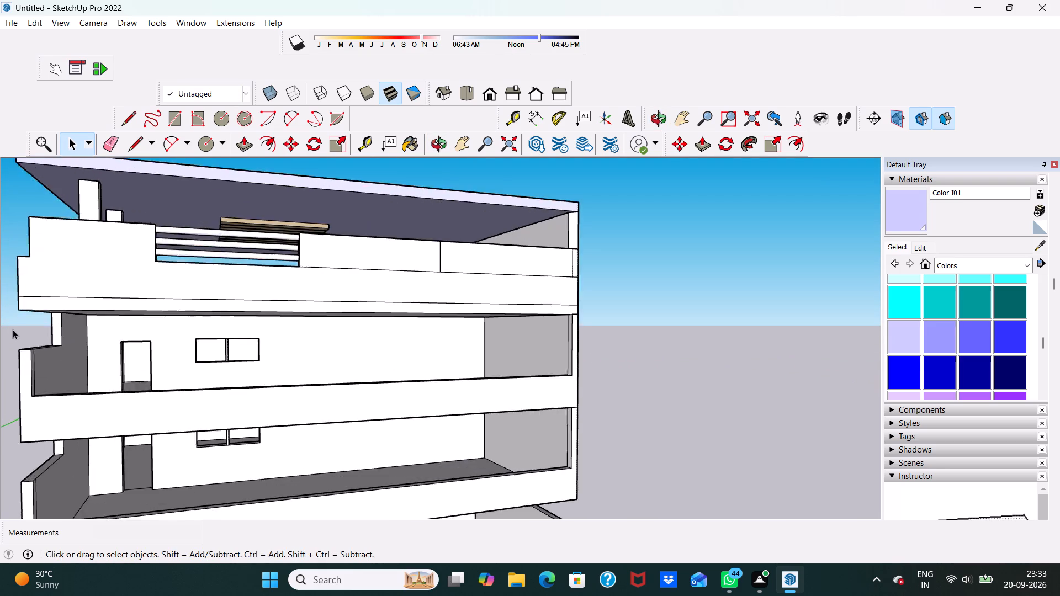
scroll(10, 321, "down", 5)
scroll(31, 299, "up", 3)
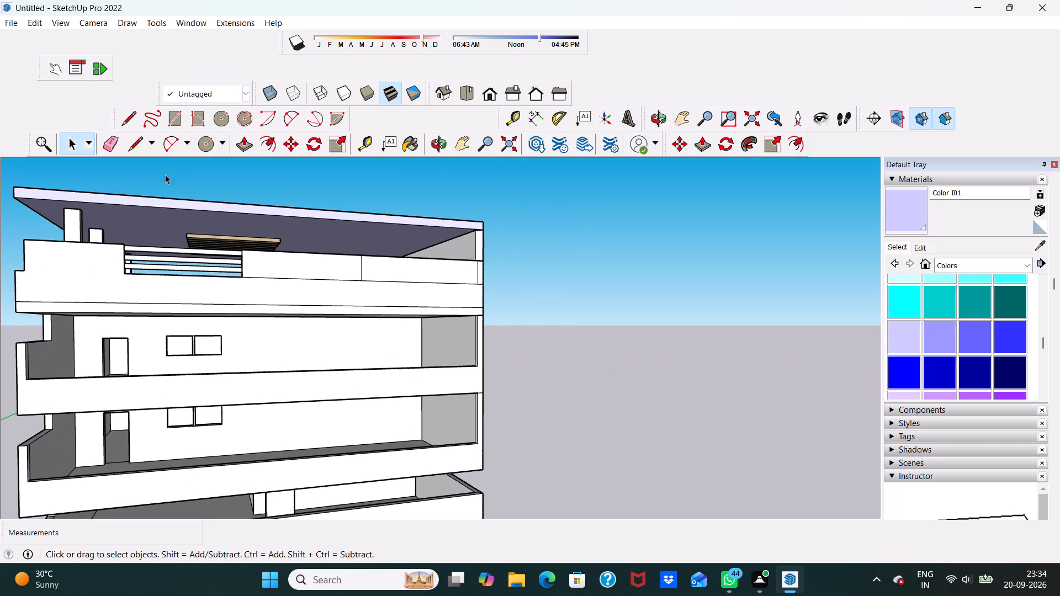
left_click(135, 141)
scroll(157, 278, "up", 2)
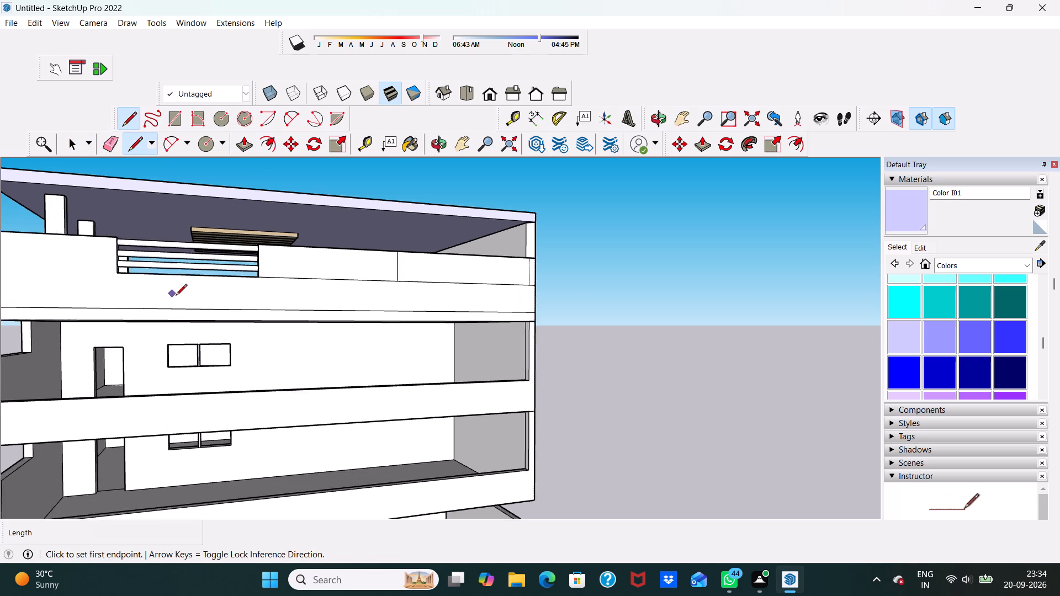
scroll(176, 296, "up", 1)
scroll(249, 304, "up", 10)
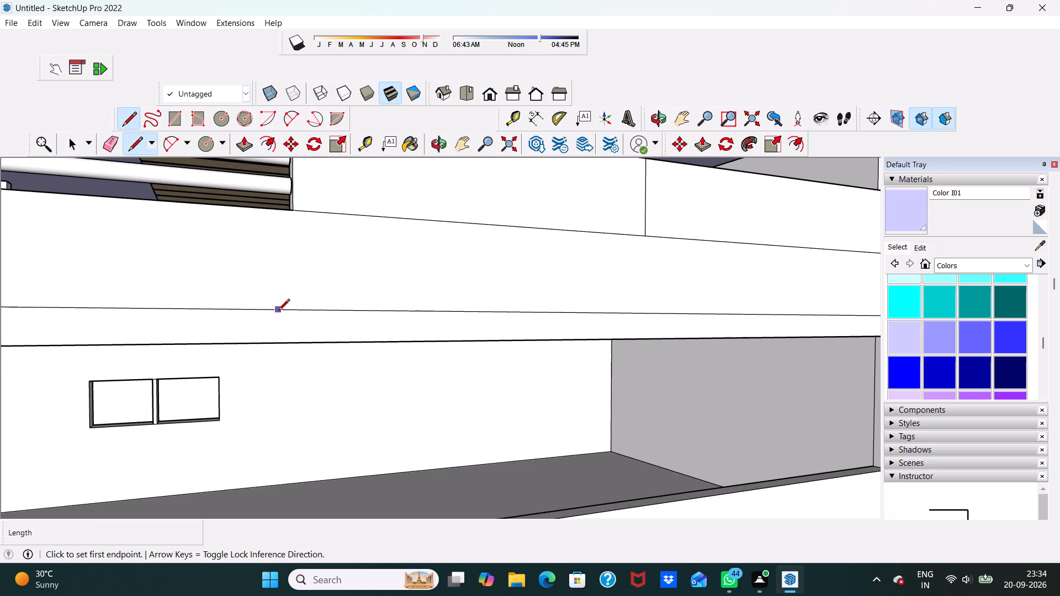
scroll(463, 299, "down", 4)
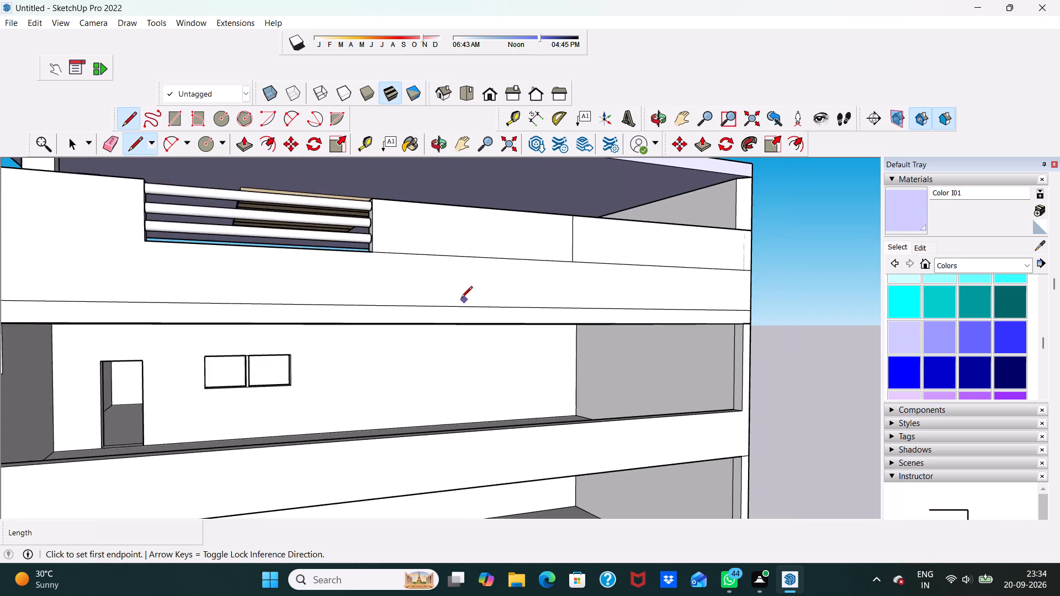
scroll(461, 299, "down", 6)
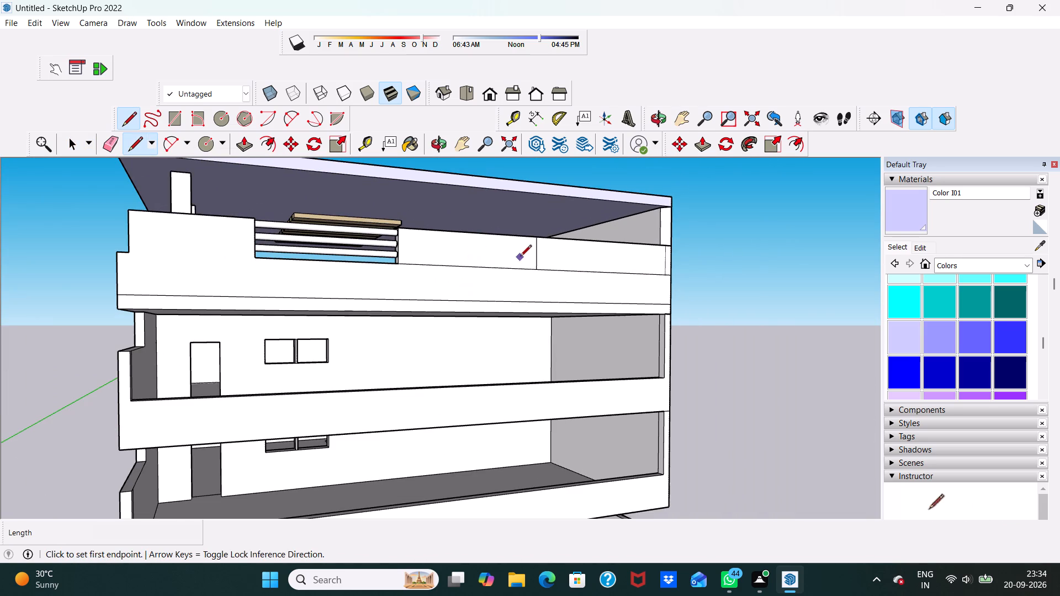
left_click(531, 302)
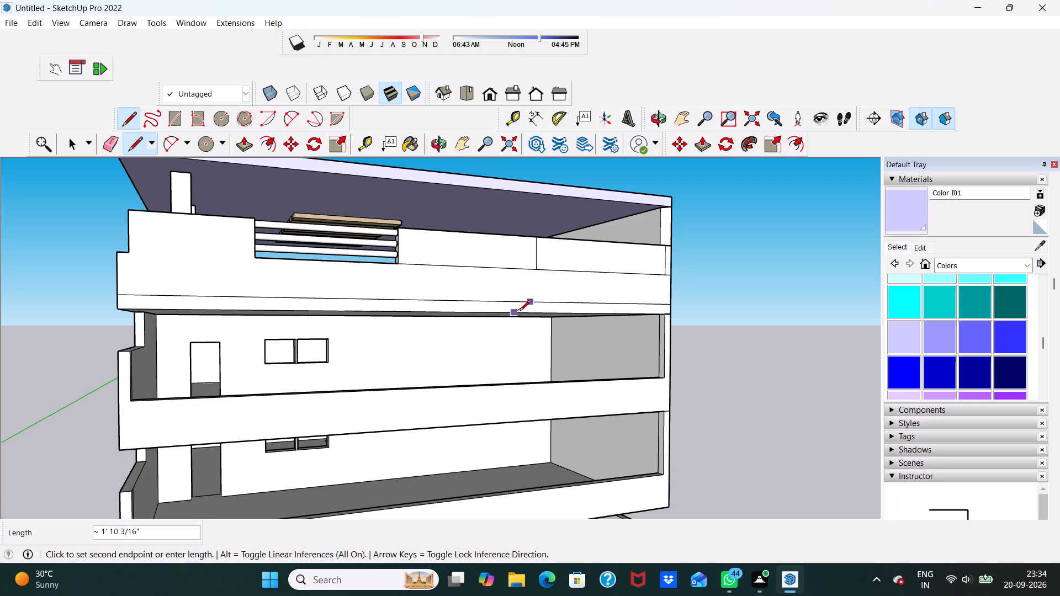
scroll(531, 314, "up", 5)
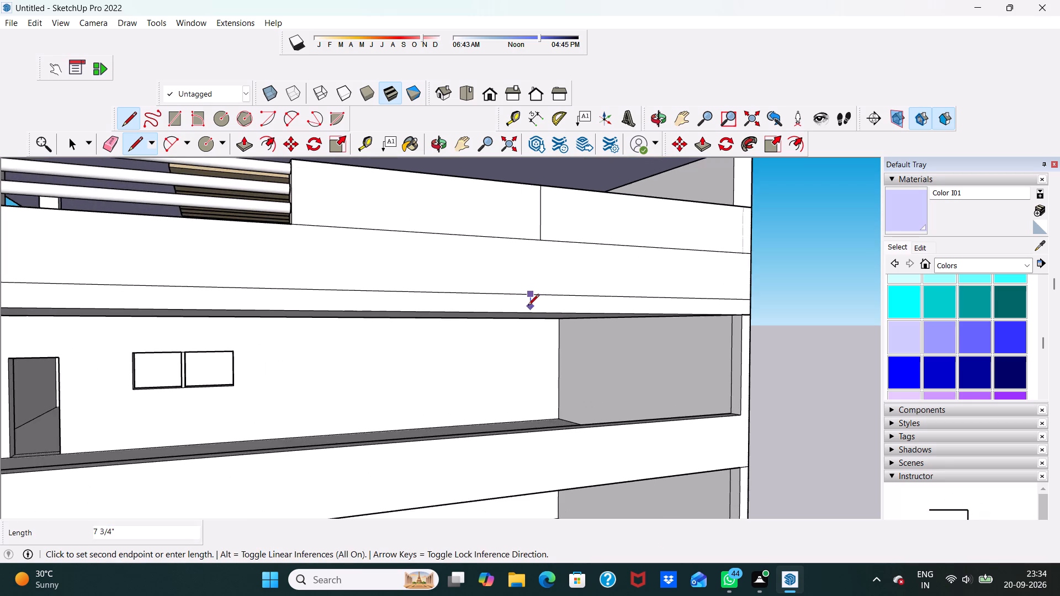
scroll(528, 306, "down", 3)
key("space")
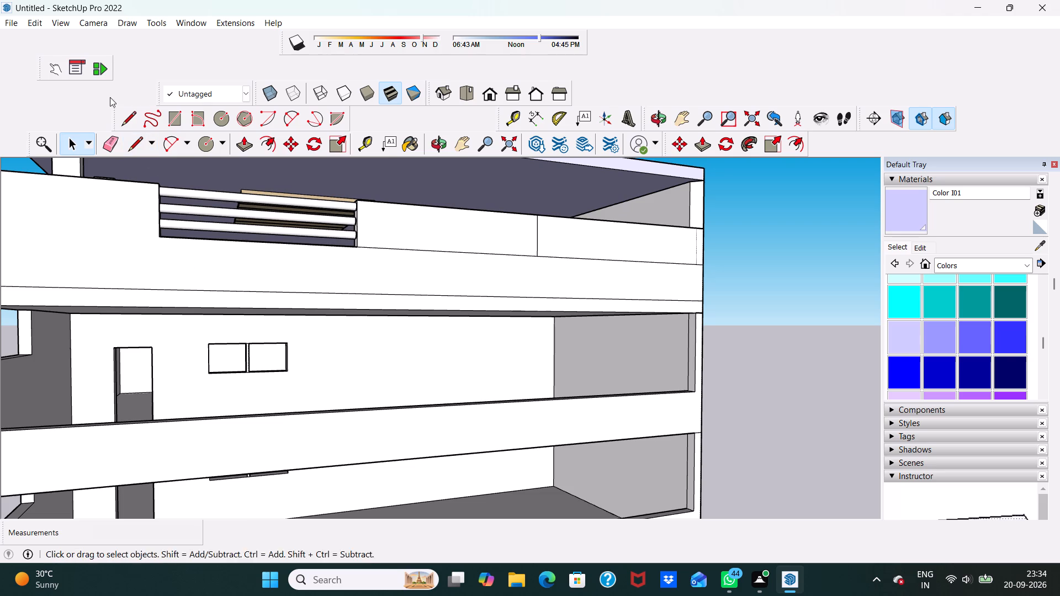
Draw a vertical line about 1' long across the narrow band at the base of the top floor's front wall.
left_click(124, 116)
scroll(520, 219, "up", 3)
scroll(505, 306, "down", 3)
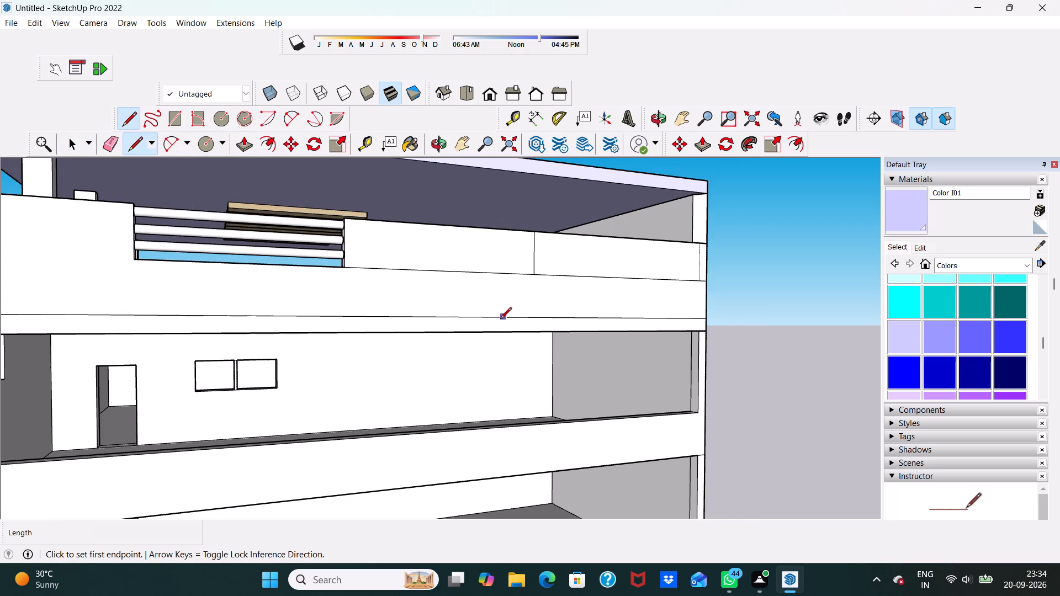
left_click(502, 318)
left_click(505, 333)
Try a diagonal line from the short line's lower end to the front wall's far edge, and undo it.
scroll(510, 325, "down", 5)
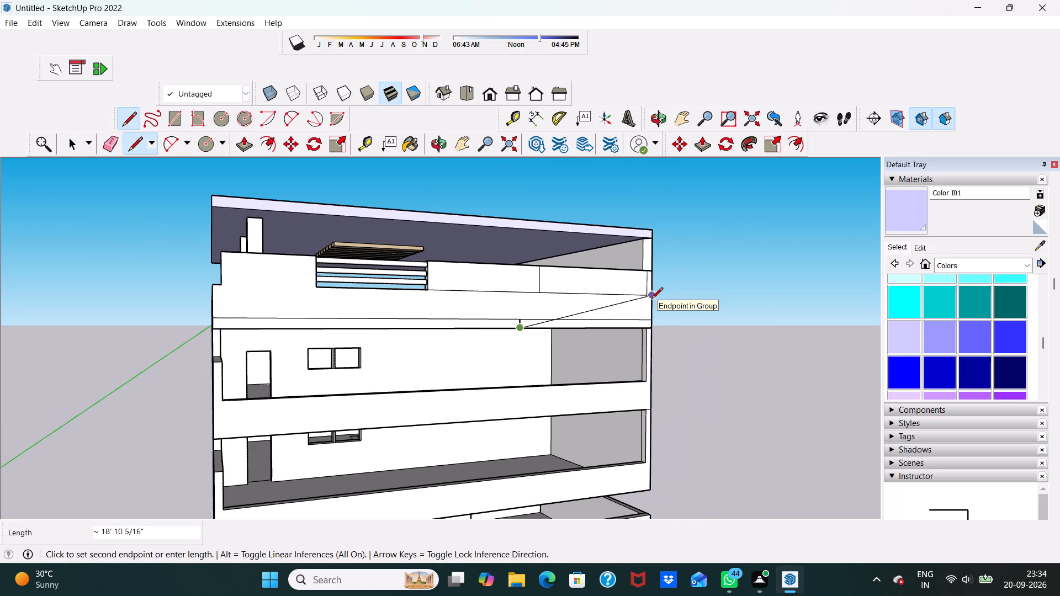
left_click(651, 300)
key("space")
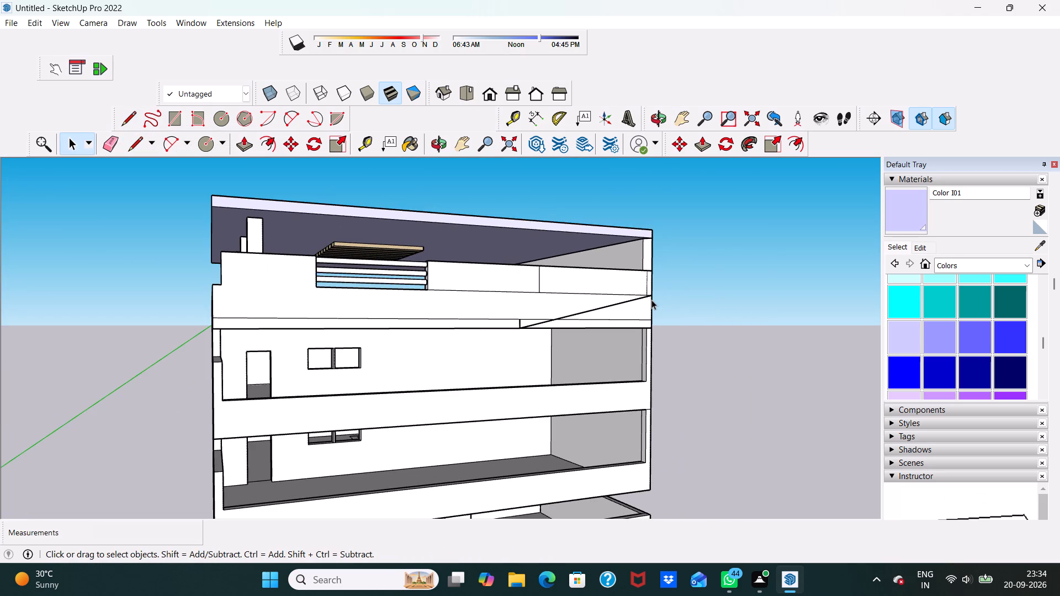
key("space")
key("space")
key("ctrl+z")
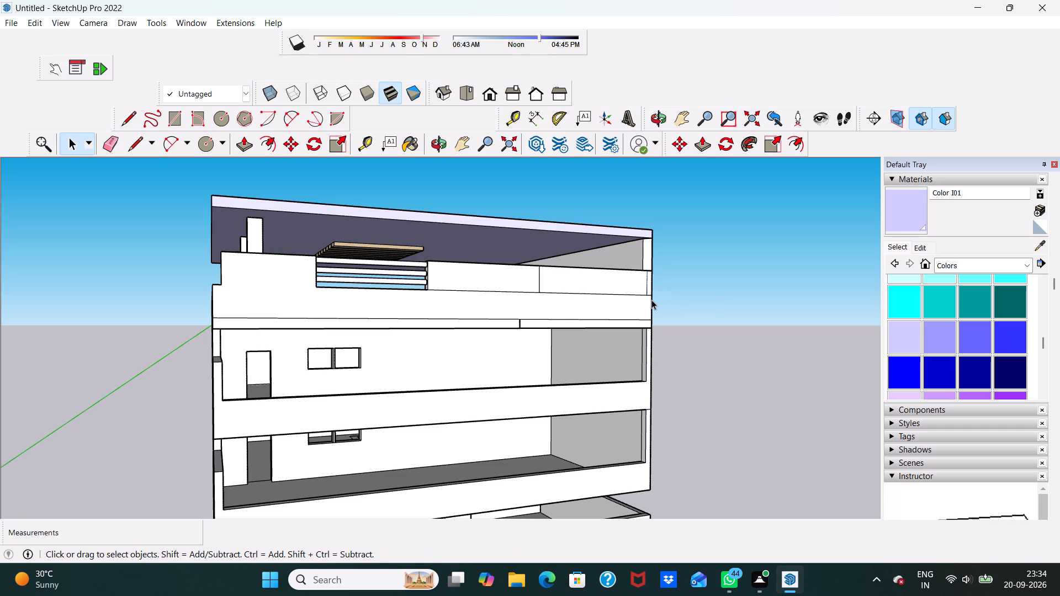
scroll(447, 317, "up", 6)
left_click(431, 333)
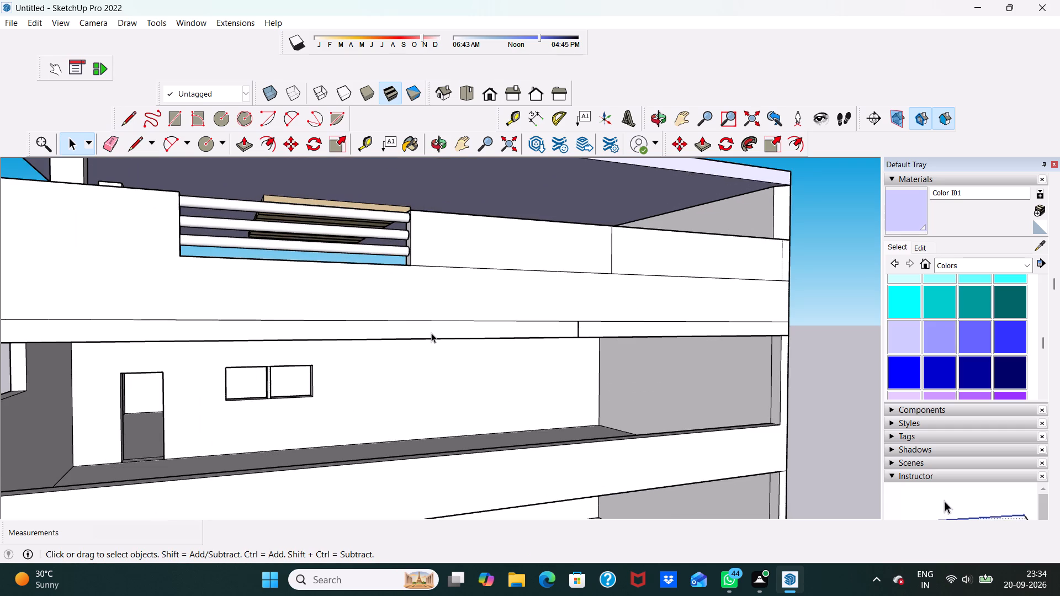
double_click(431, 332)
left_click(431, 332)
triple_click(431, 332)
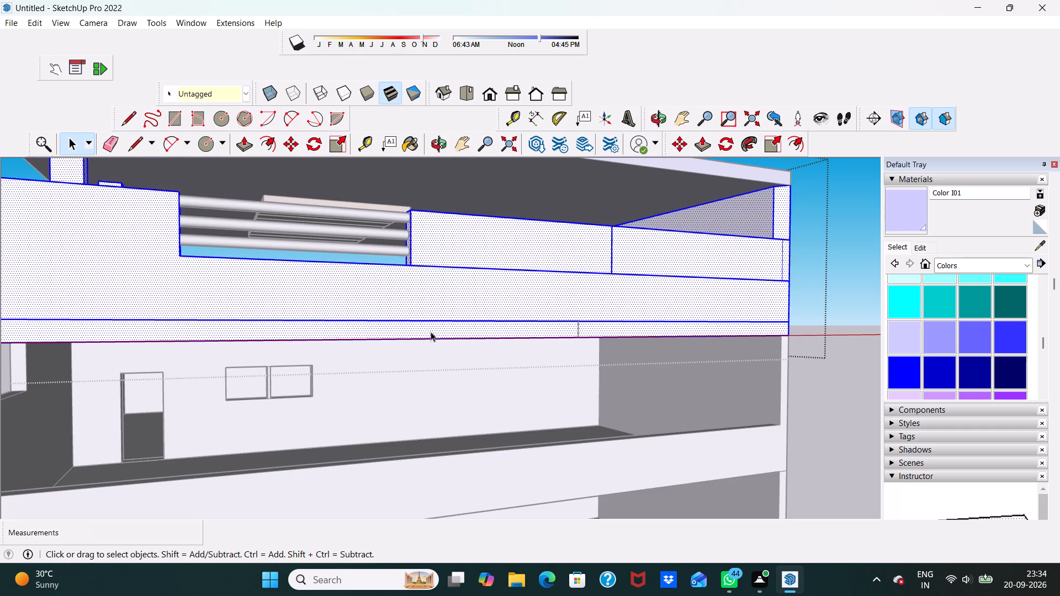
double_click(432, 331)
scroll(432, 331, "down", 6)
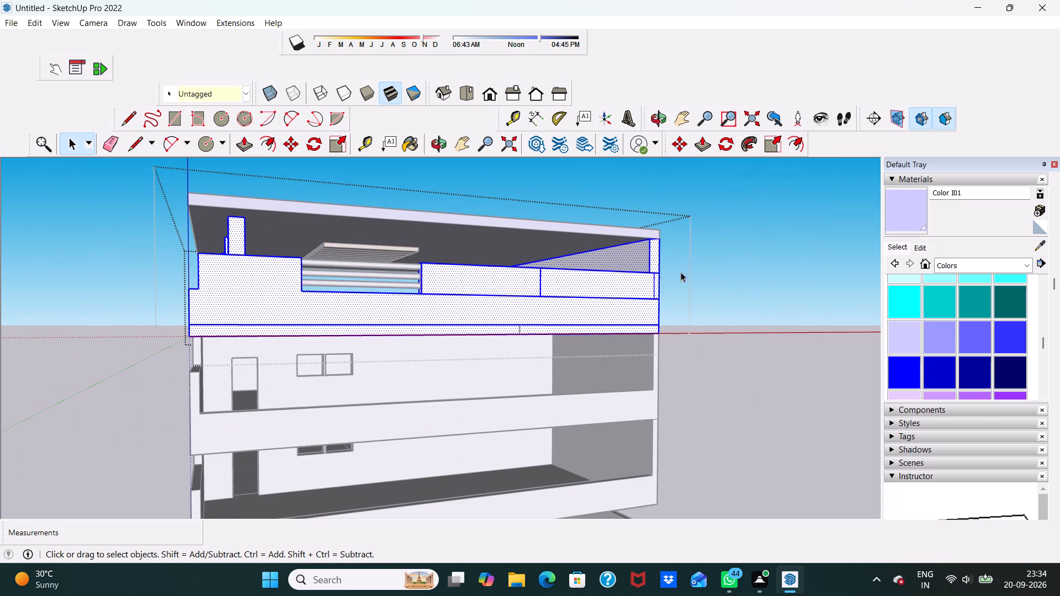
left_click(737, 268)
Draw a rectangle about 31' 7" by 1' on the front wall's base band, from its lower outer corner to the short vertical line.
scroll(543, 323, "up", 5)
scroll(342, 326, "down", 5)
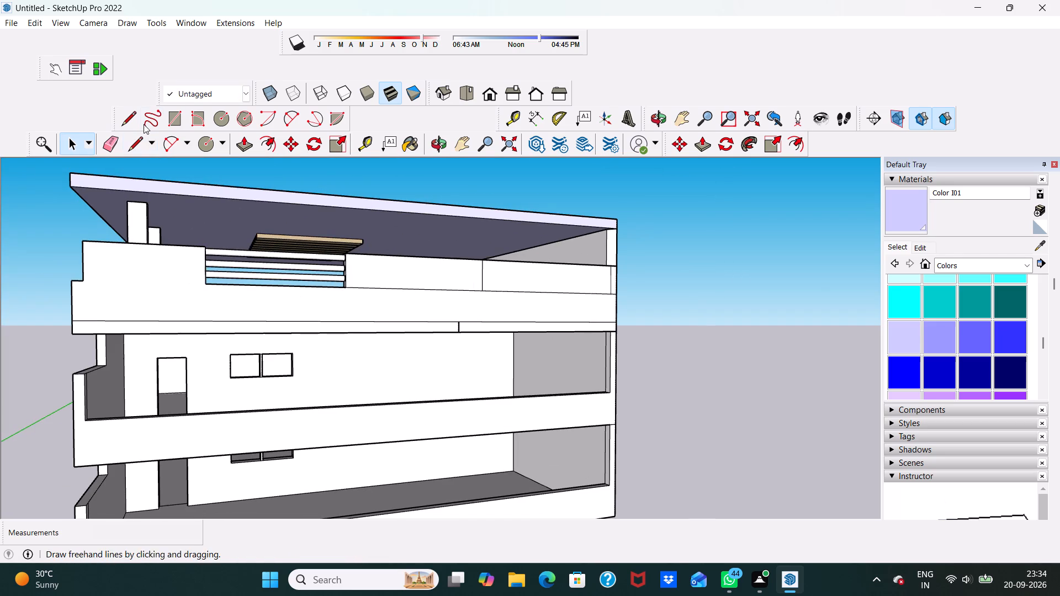
left_click(169, 116)
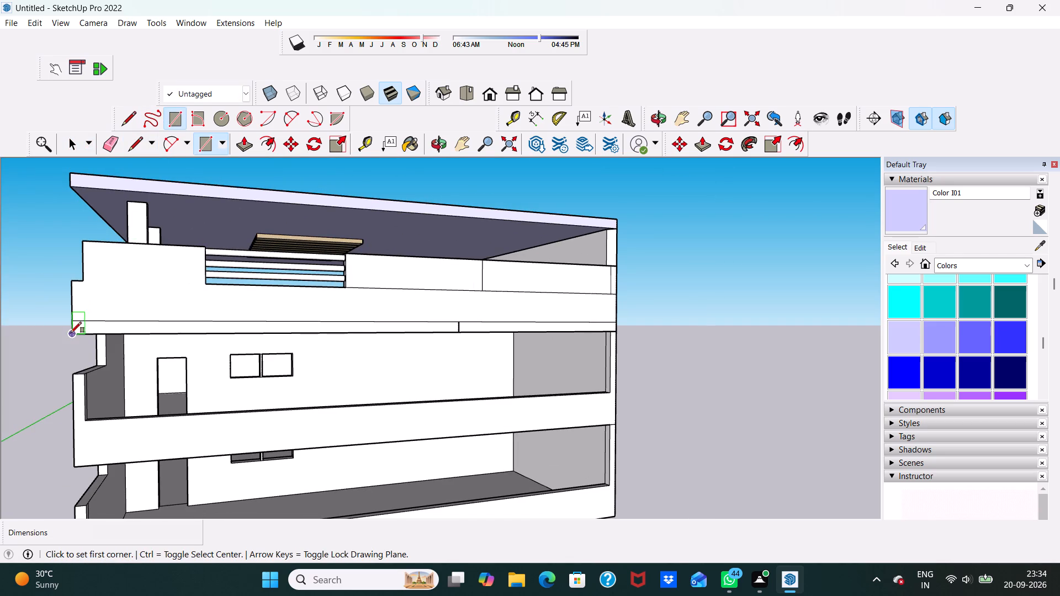
left_click(71, 336)
scroll(139, 329, "down", 3)
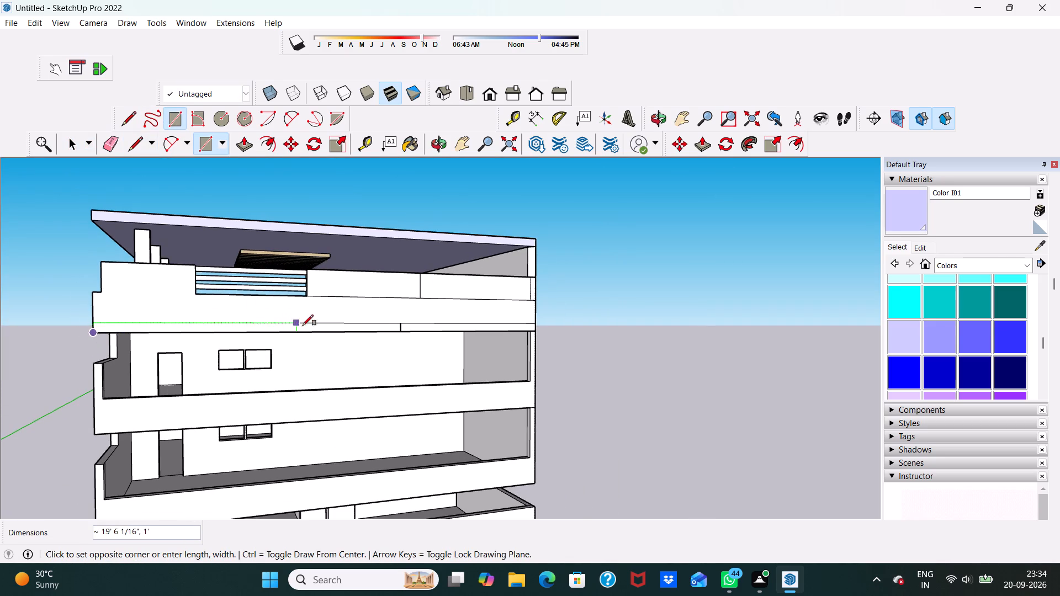
scroll(399, 324, "up", 6)
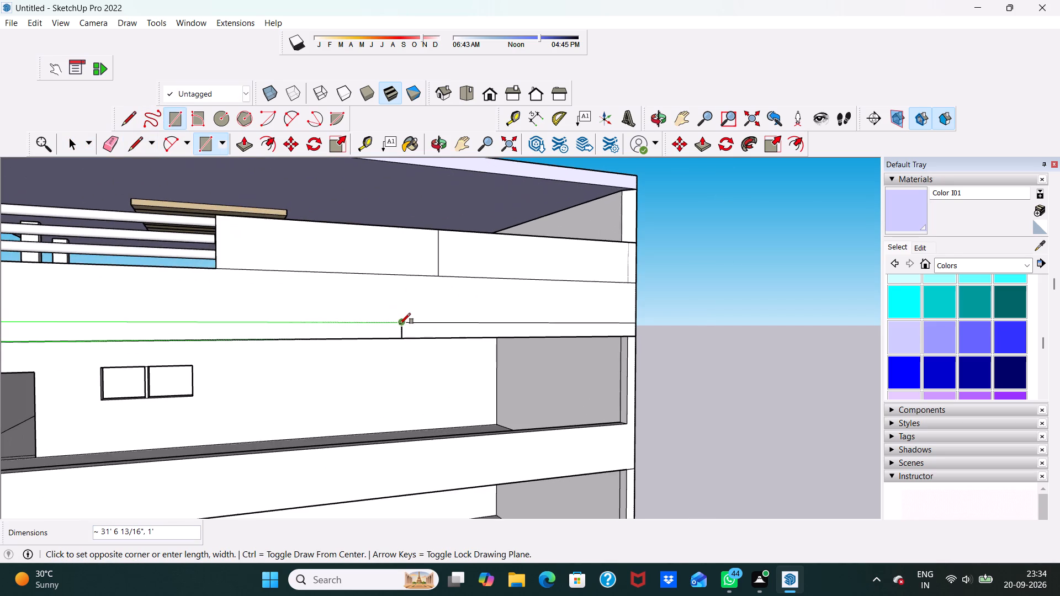
left_click(400, 325)
scroll(401, 321, "down", 4)
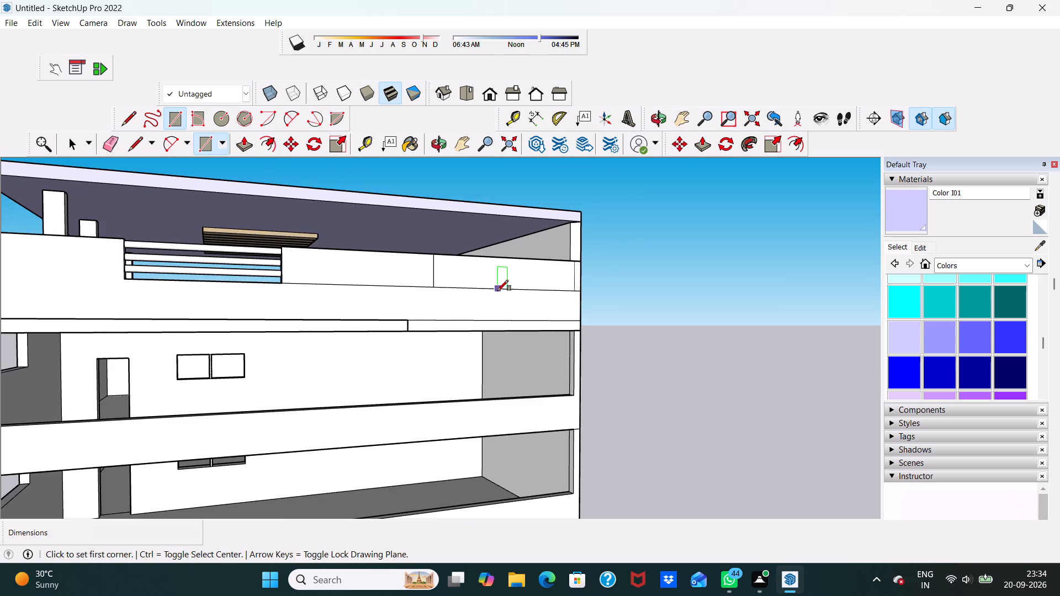
key("space")
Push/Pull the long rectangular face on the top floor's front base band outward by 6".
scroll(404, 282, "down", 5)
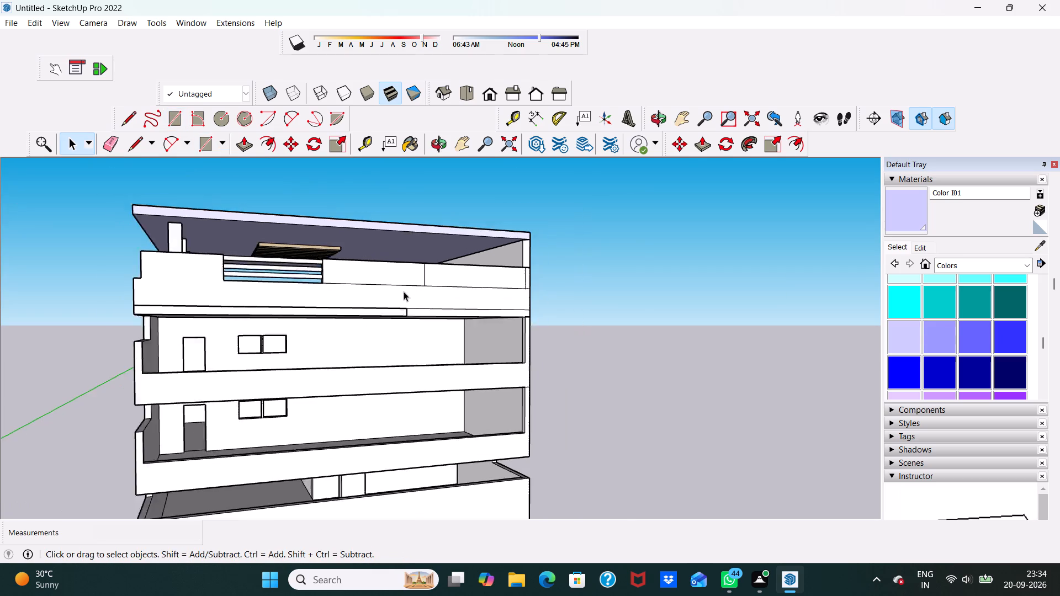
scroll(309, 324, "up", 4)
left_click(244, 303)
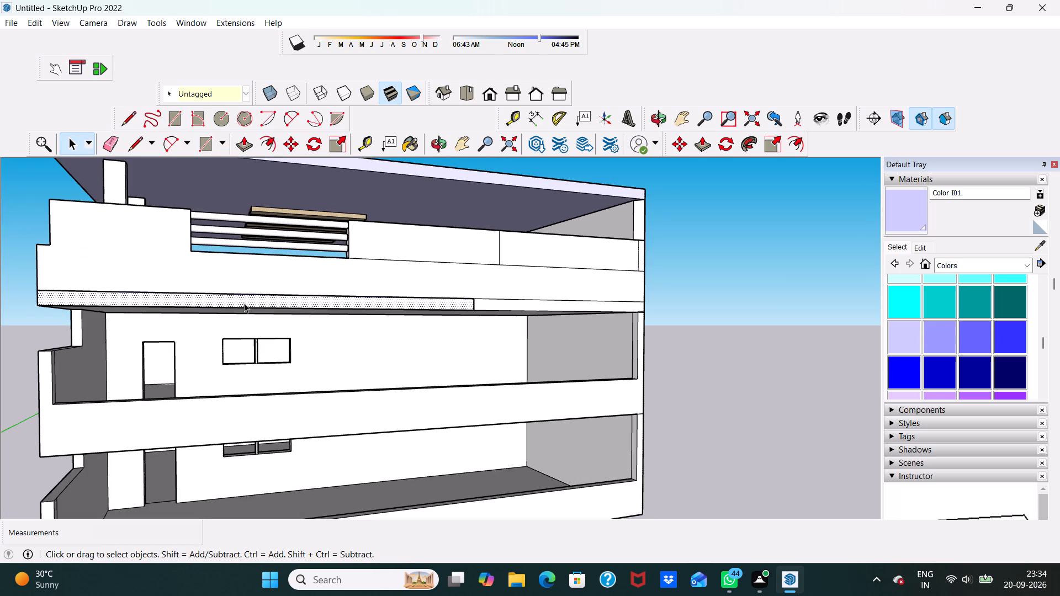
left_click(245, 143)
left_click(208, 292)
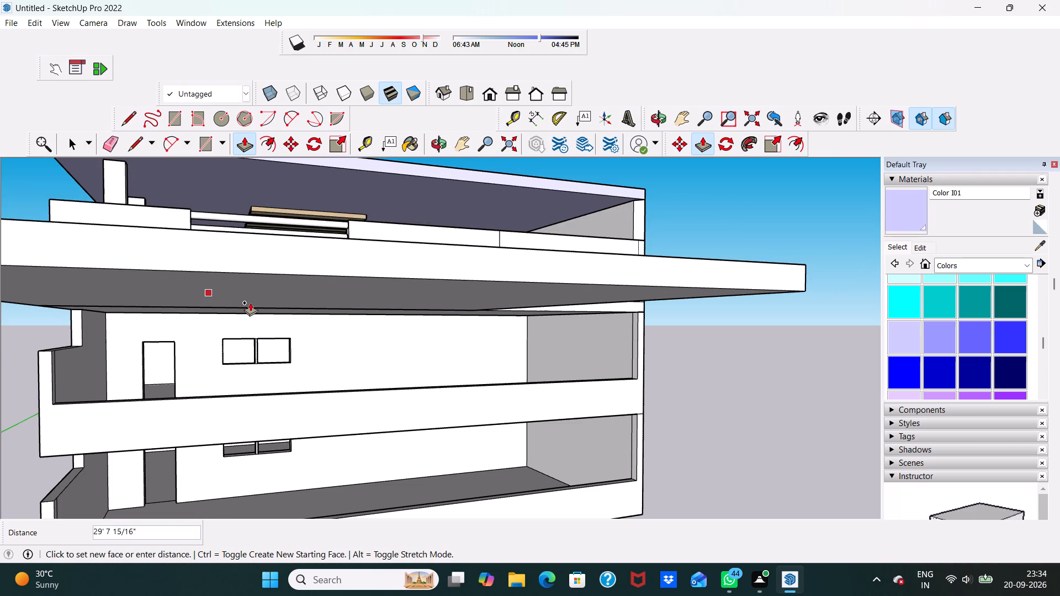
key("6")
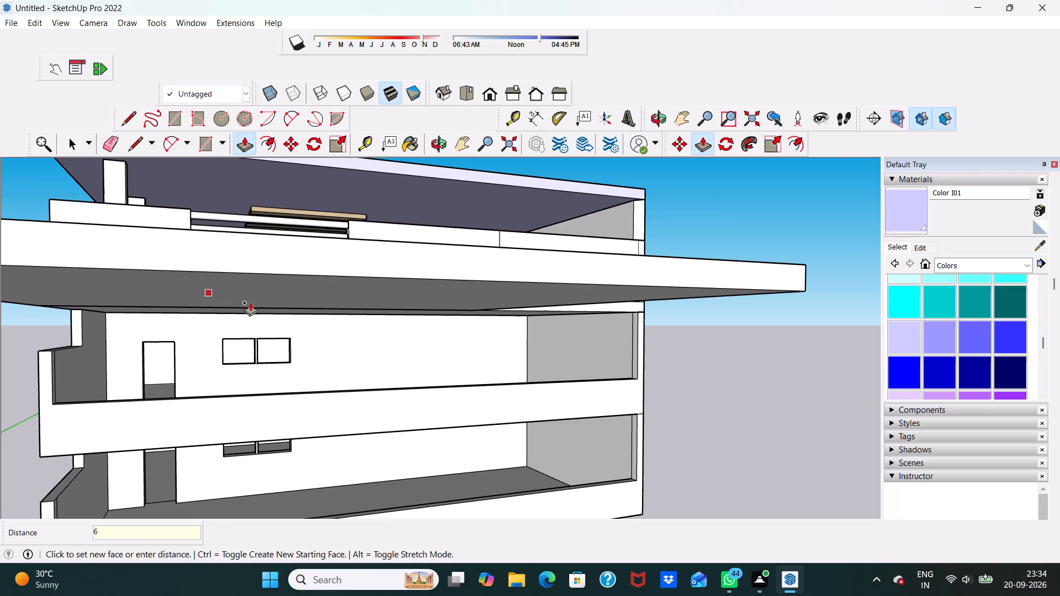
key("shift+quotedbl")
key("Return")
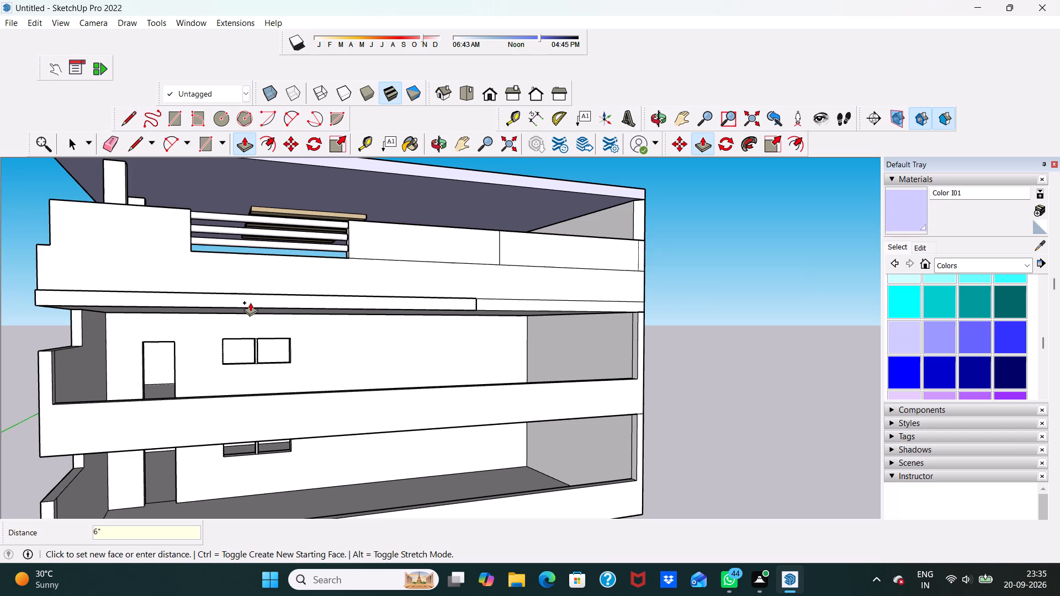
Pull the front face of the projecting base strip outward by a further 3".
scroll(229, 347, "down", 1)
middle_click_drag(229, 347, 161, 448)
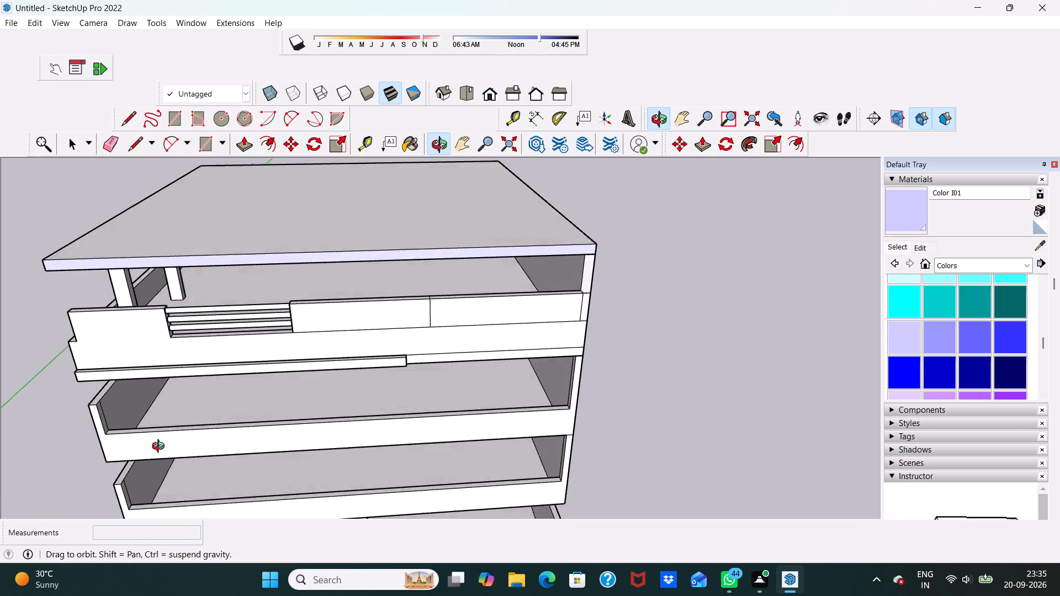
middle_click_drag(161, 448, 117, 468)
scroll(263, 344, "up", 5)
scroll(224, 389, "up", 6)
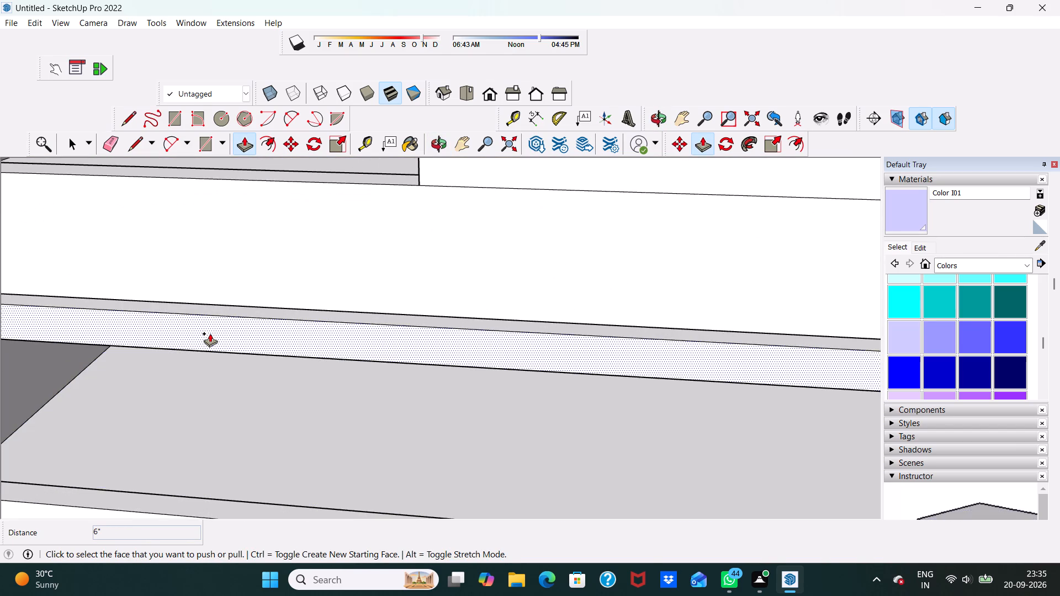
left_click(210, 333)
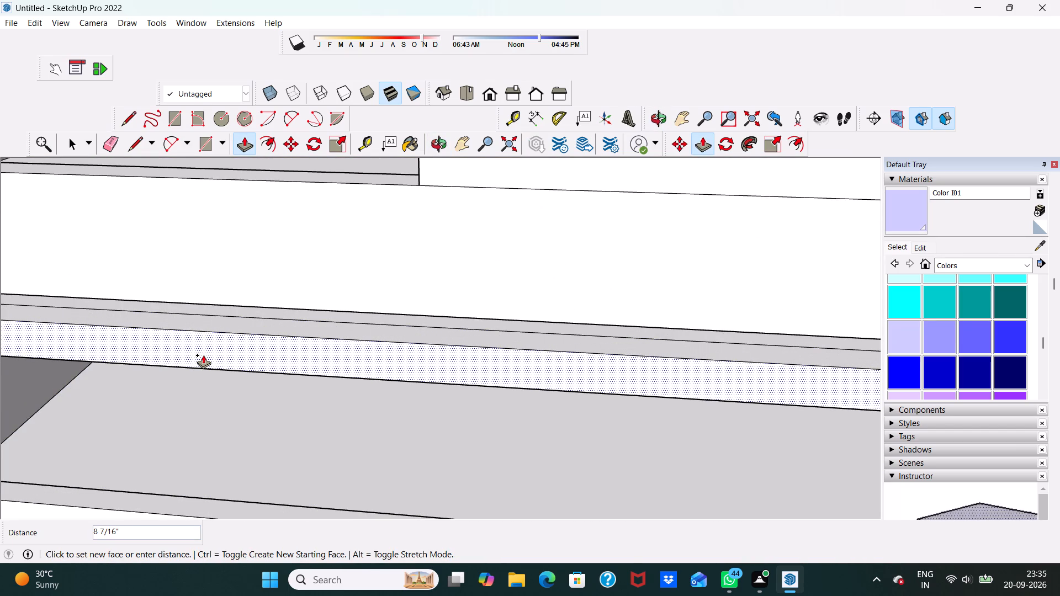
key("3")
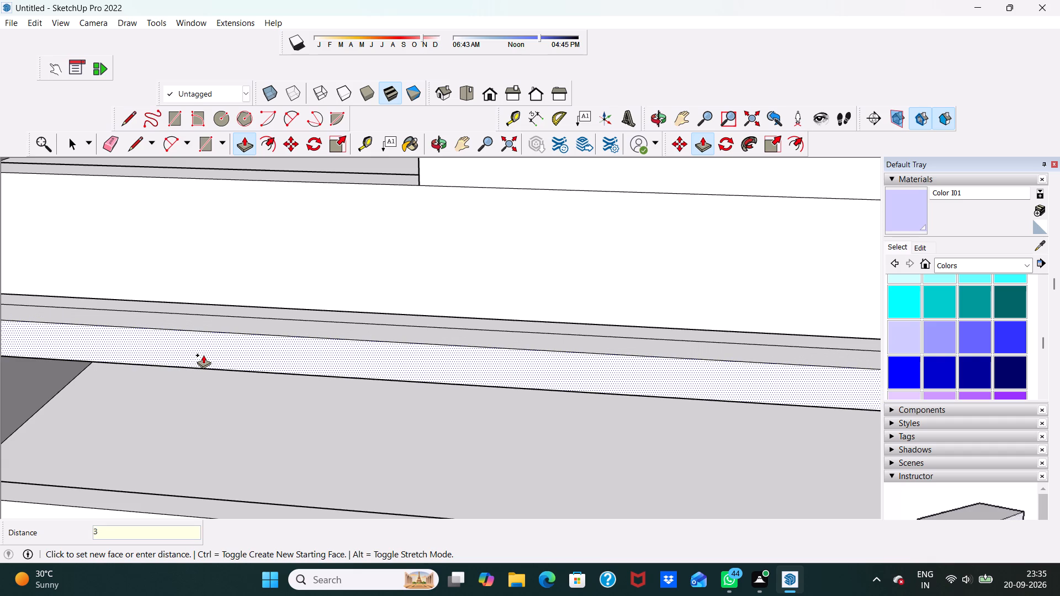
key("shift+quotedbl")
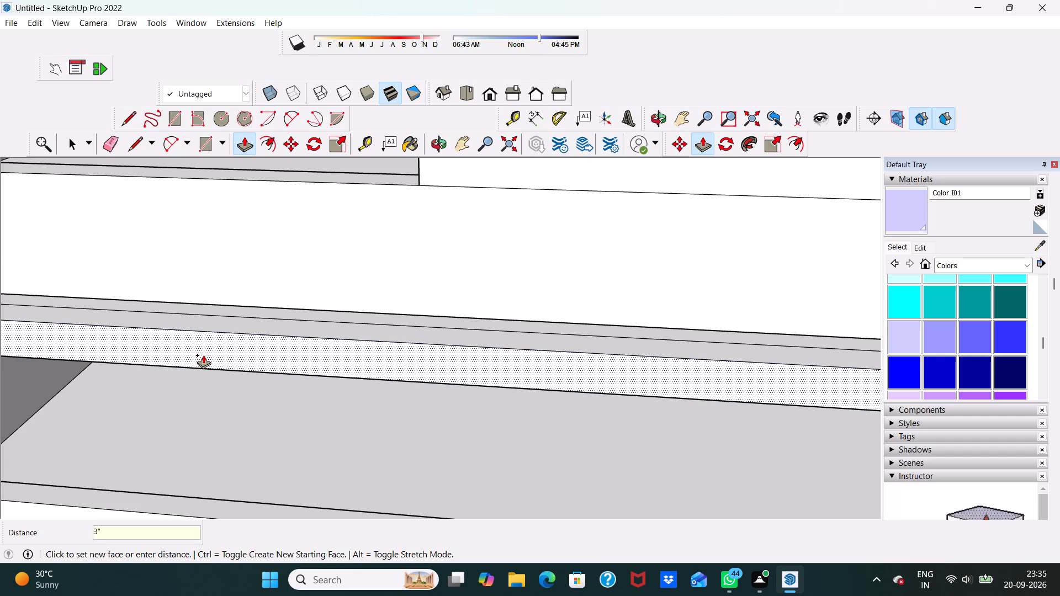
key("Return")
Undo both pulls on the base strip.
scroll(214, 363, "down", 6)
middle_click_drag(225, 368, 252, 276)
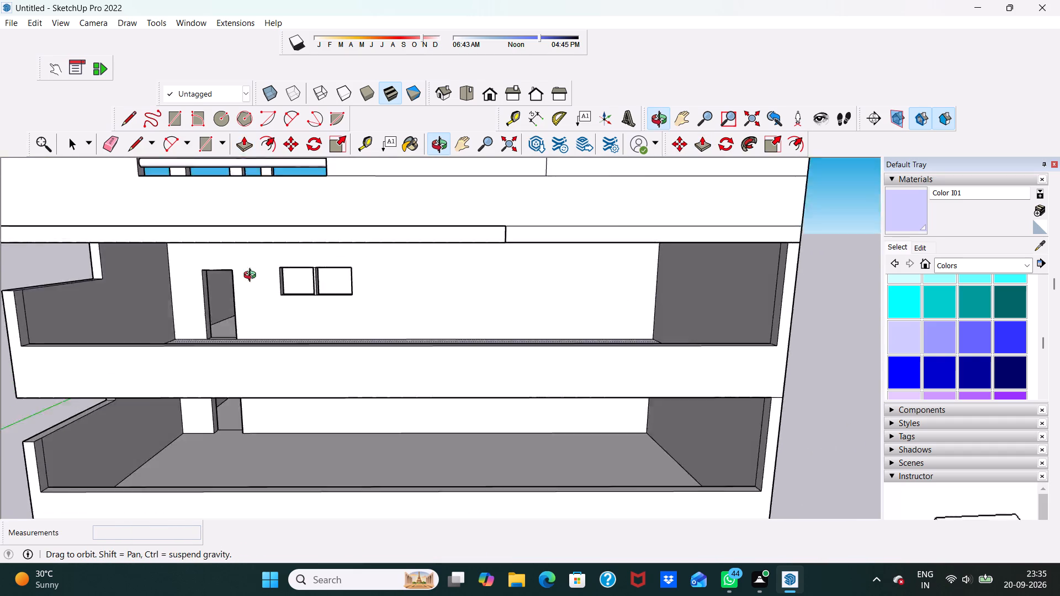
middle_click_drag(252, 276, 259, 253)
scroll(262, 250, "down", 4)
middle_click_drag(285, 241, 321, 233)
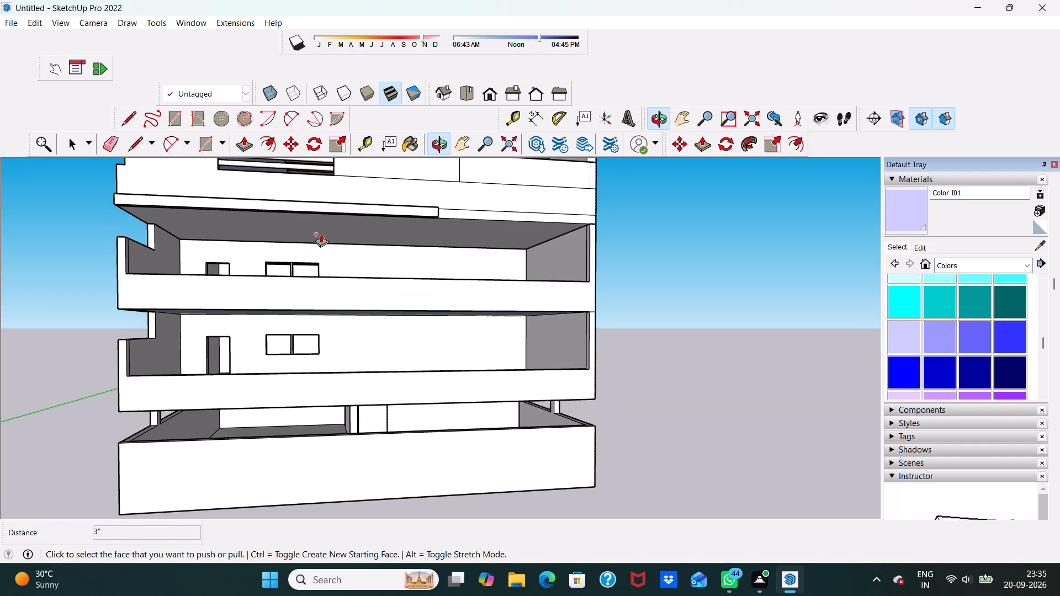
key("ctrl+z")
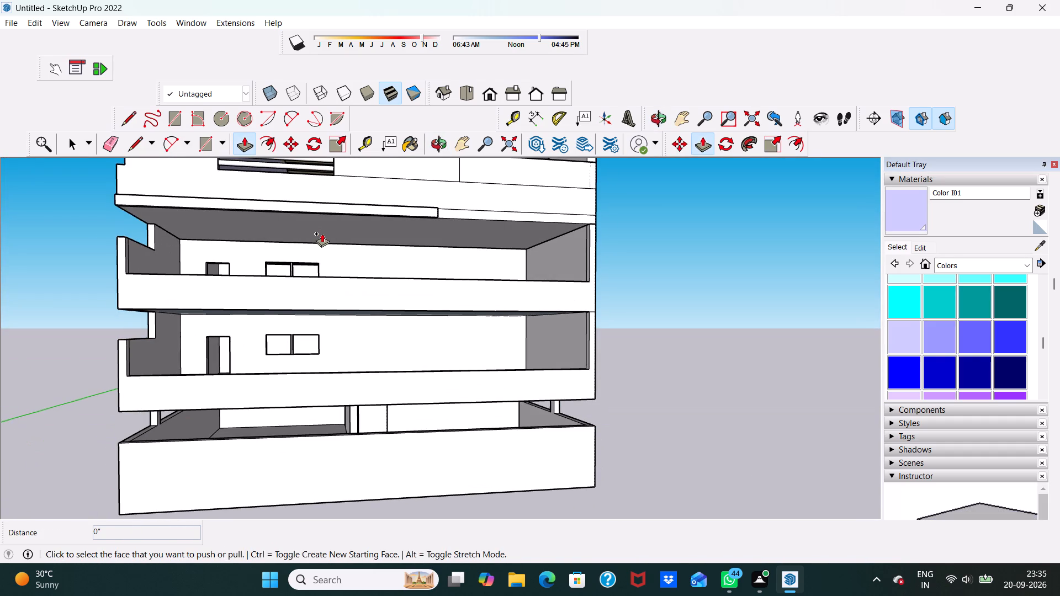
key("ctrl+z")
Push/Pull the long strip face at the base of the top floor's front wall outward by 1'.
scroll(351, 210, "up", 4)
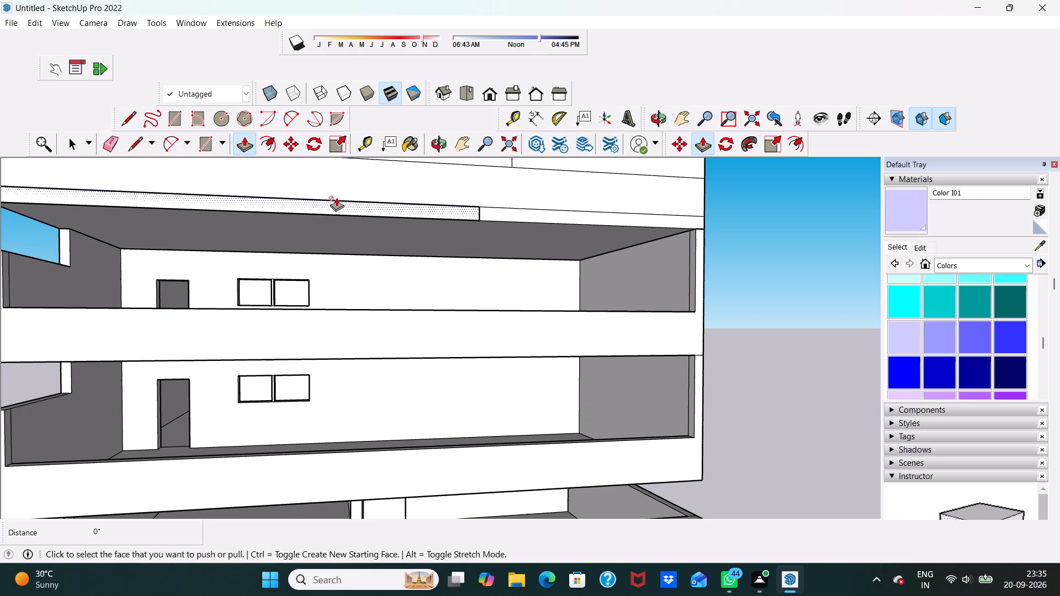
left_click(334, 204)
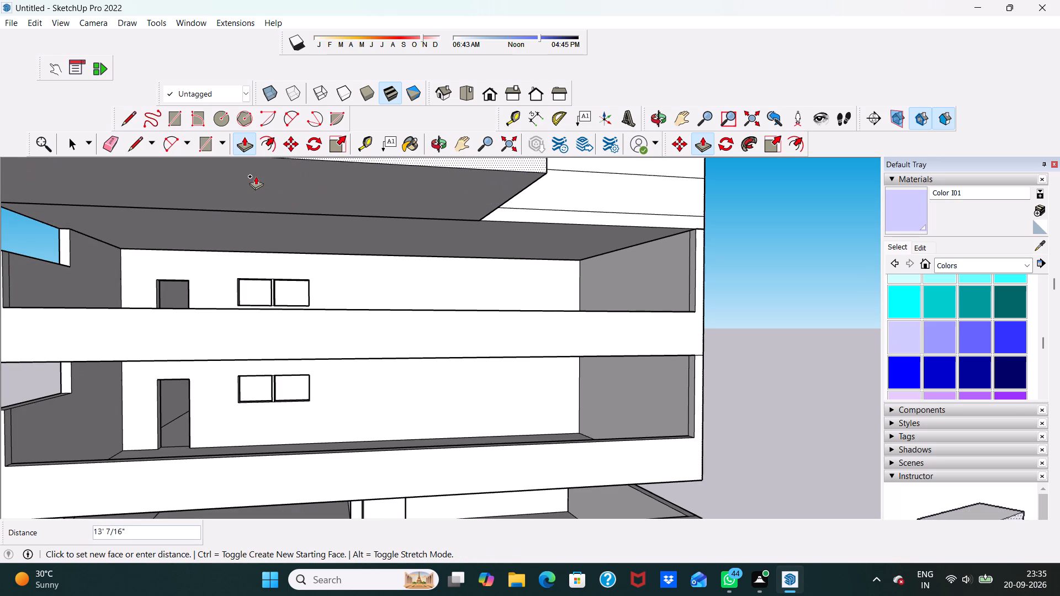
key("1")
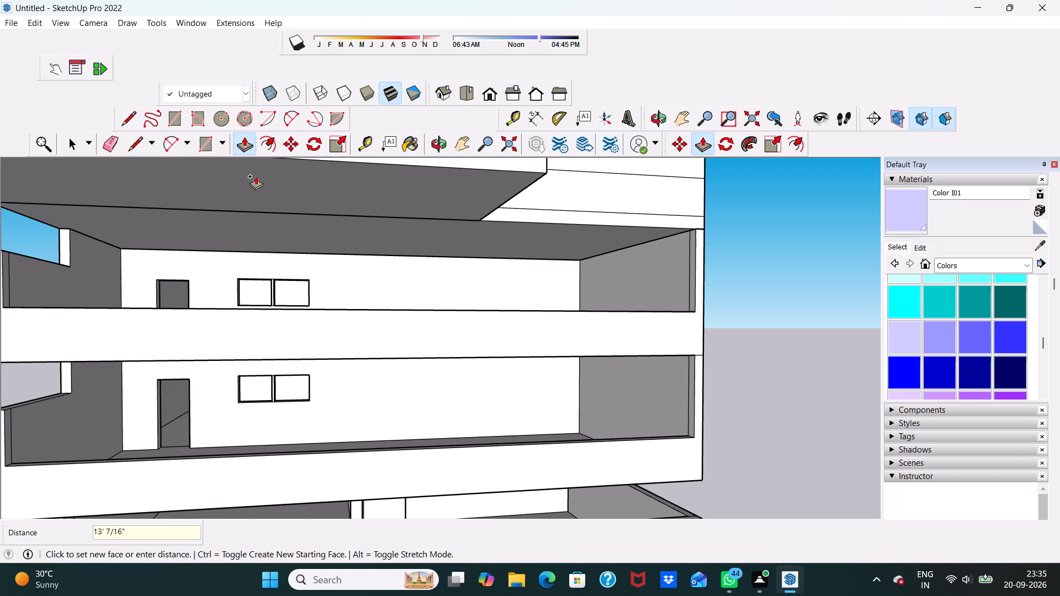
type("1'")
key("Return")
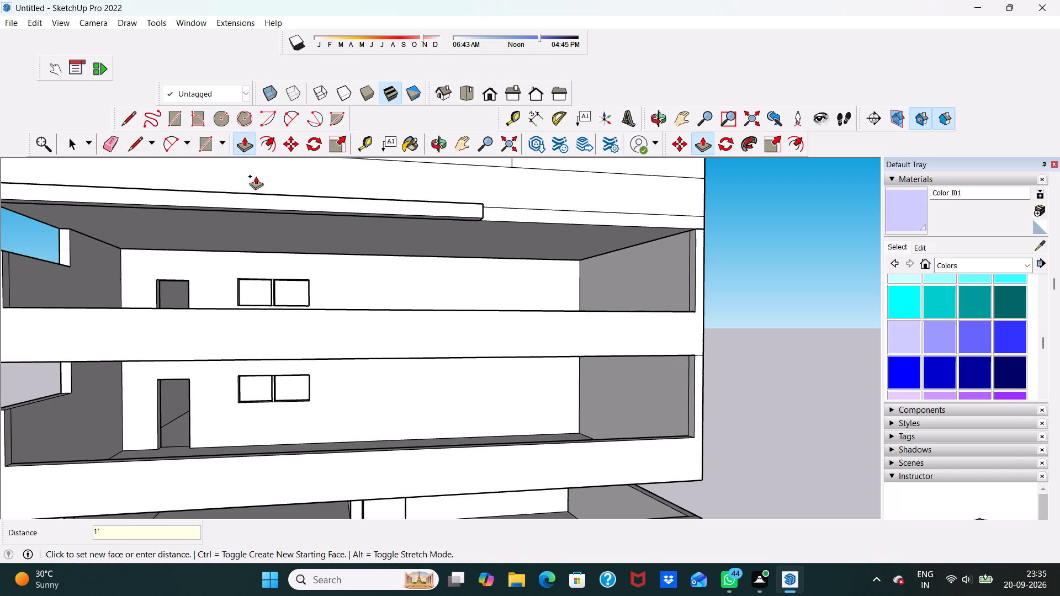
Examine the projecting strip, its inner end and the balconies below it from above and below.
scroll(239, 229, "down", 2)
middle_click_drag(267, 235, 138, 326)
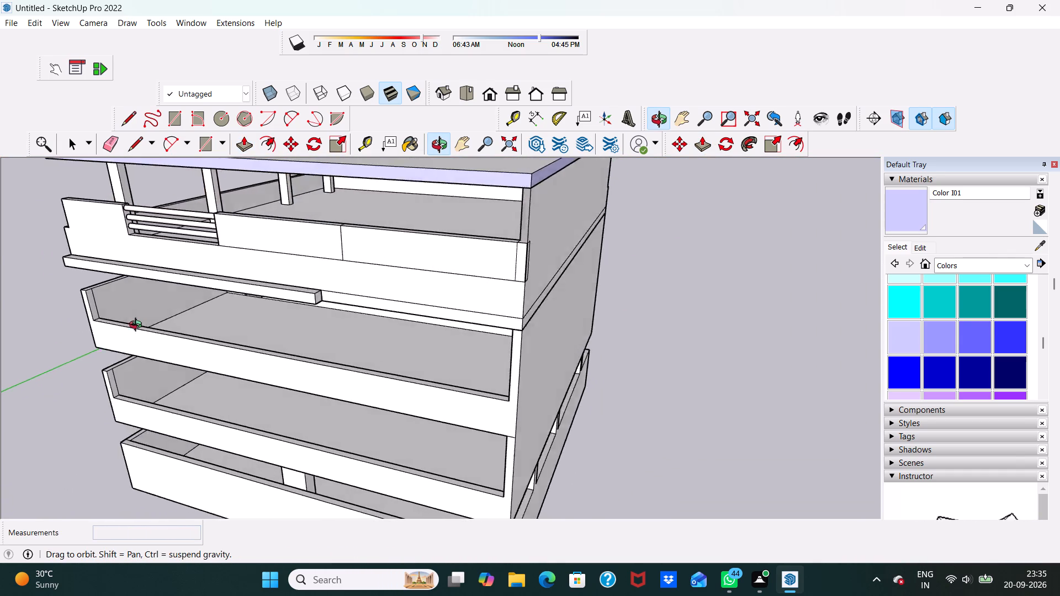
middle_click_drag(138, 326, 146, 324)
scroll(304, 268, "up", 2)
scroll(321, 264, "down", 1)
middle_click_drag(294, 331, 310, 306)
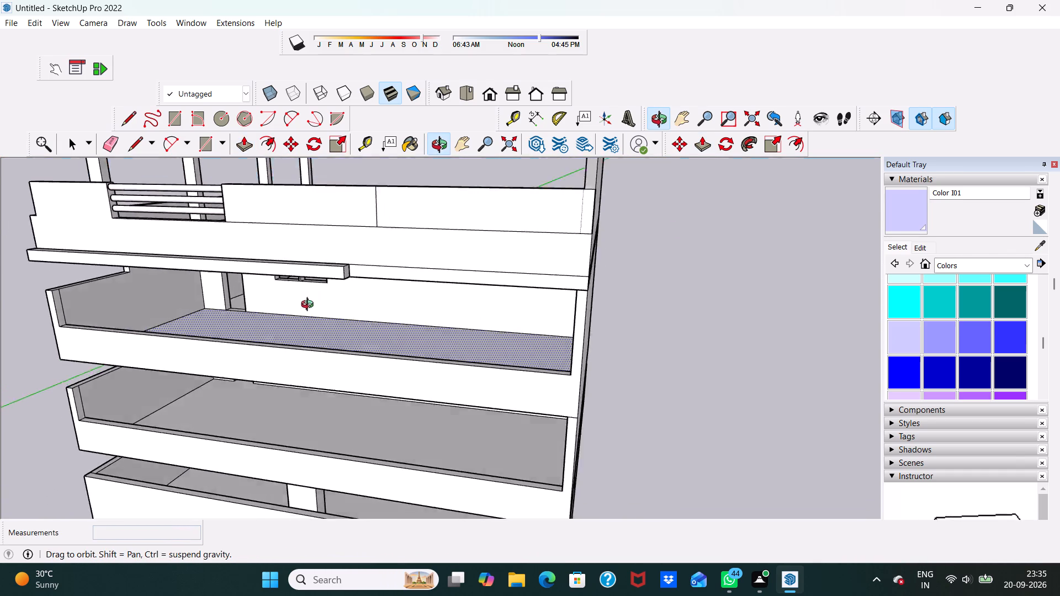
middle_click_drag(310, 306, 355, 236)
scroll(384, 205, "up", 7)
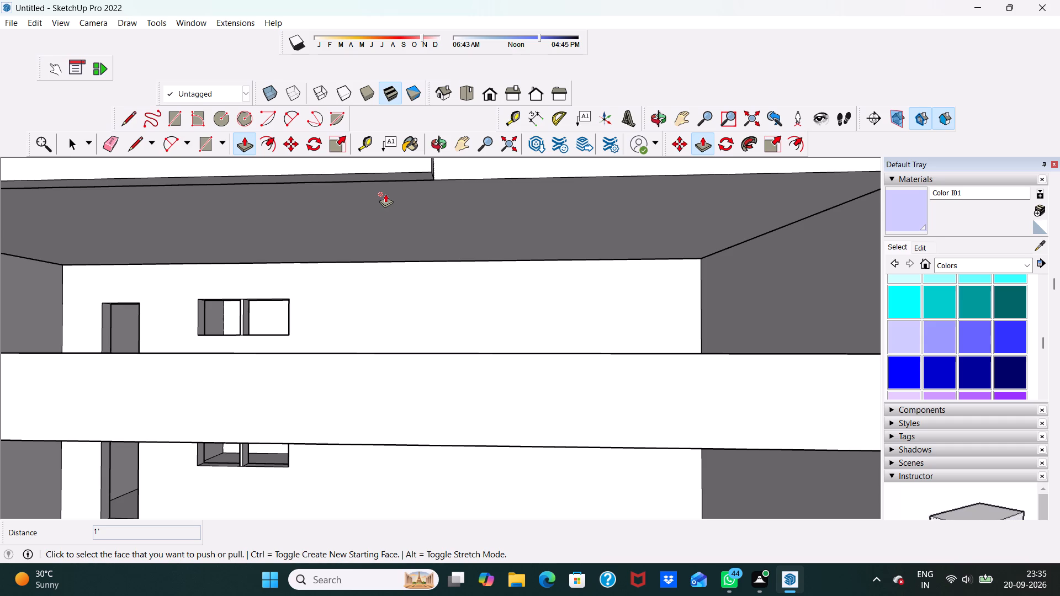
scroll(381, 194, "up", 1)
scroll(395, 208, "down", 5)
scroll(447, 204, "down", 3)
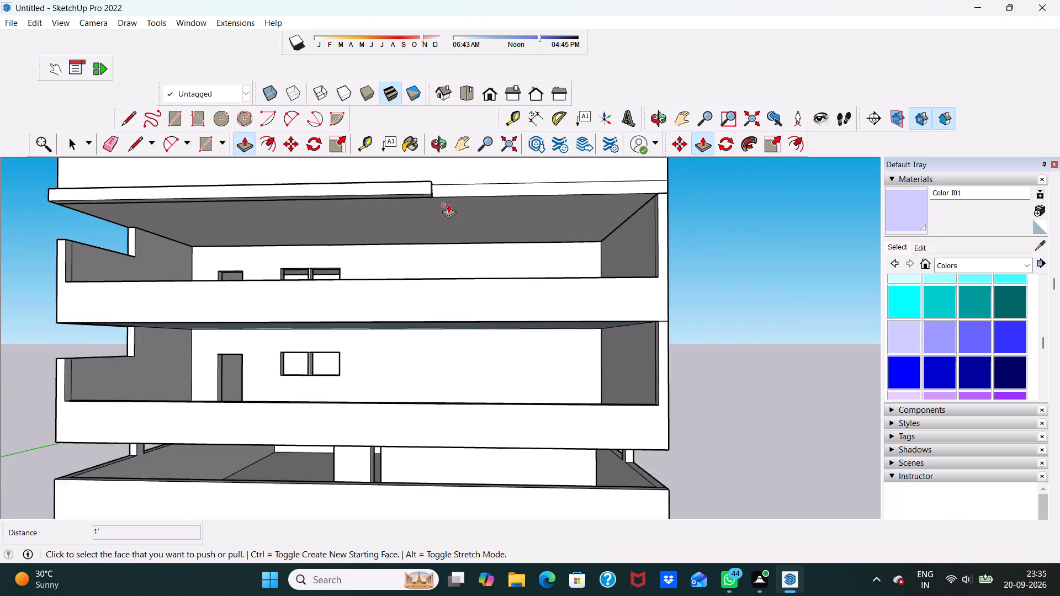
scroll(448, 204, "down", 2)
key("space")
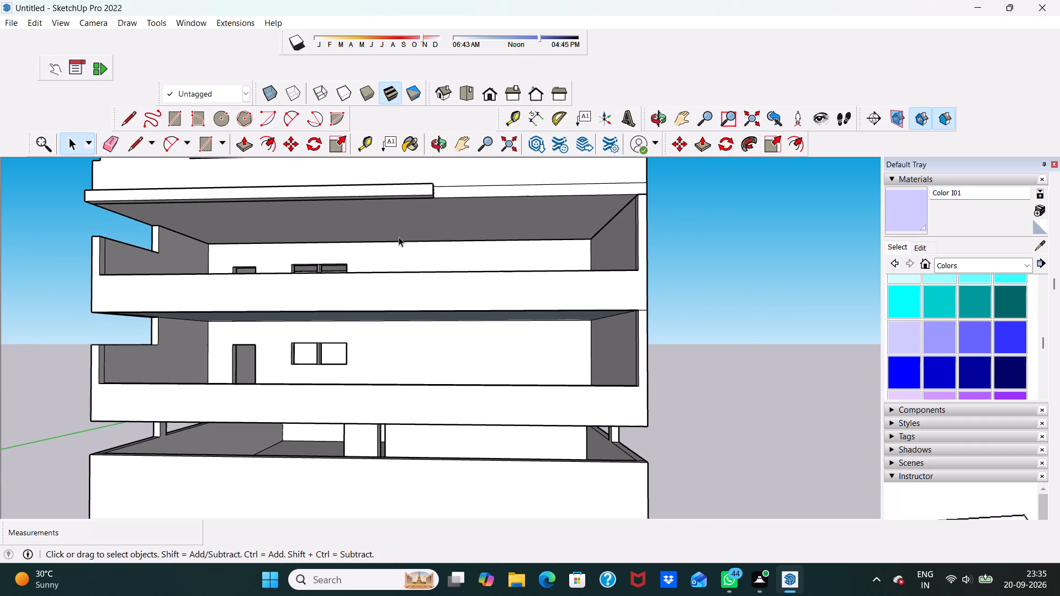
Draw a rectangle about 1' 1" by 1' on the strip's underside, from its inner end's wall-side corner to the front edge.
middle_click_drag(398, 199, 455, 225)
scroll(455, 225, "up", 3)
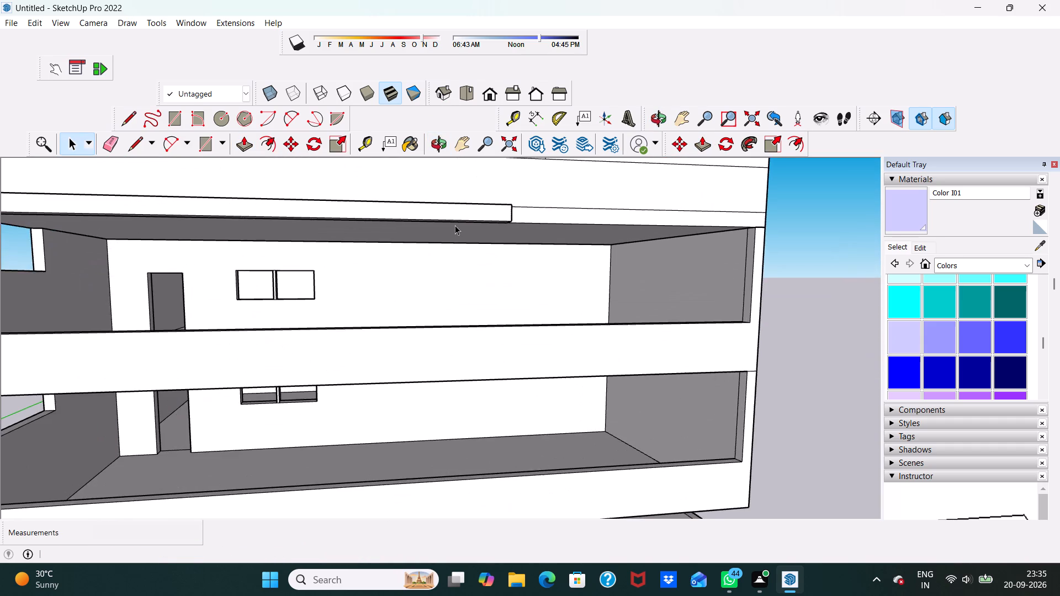
middle_click_drag(454, 225, 462, 172)
scroll(462, 172, "up", 4)
scroll(463, 172, "down", 4)
middle_click_drag(473, 203, 471, 182)
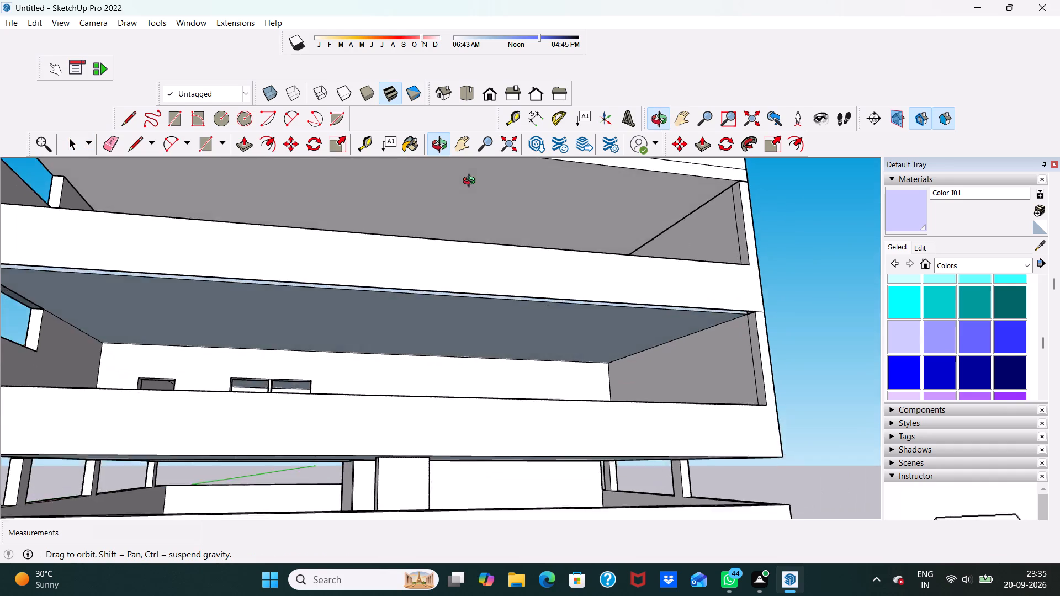
middle_click_drag(471, 182, 416, 220)
scroll(397, 193, "up", 11)
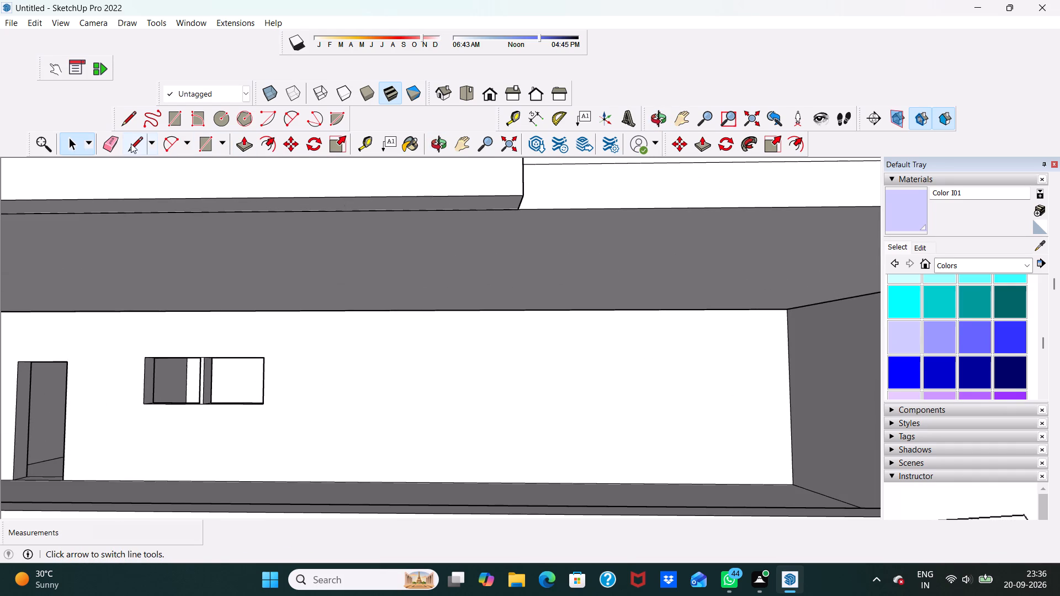
left_click(174, 119)
scroll(497, 223, "up", 4)
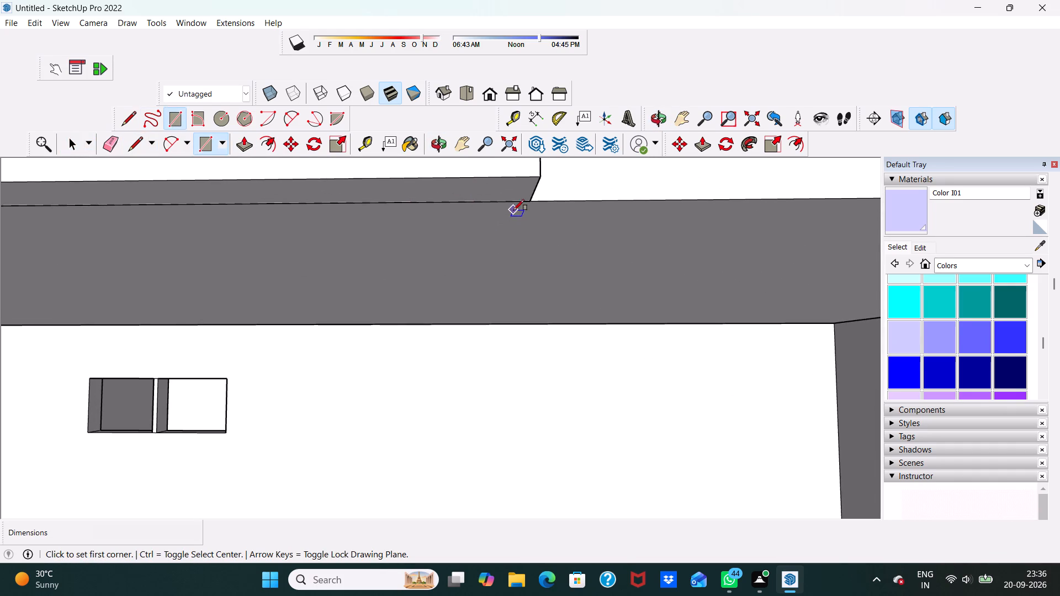
left_click(527, 203)
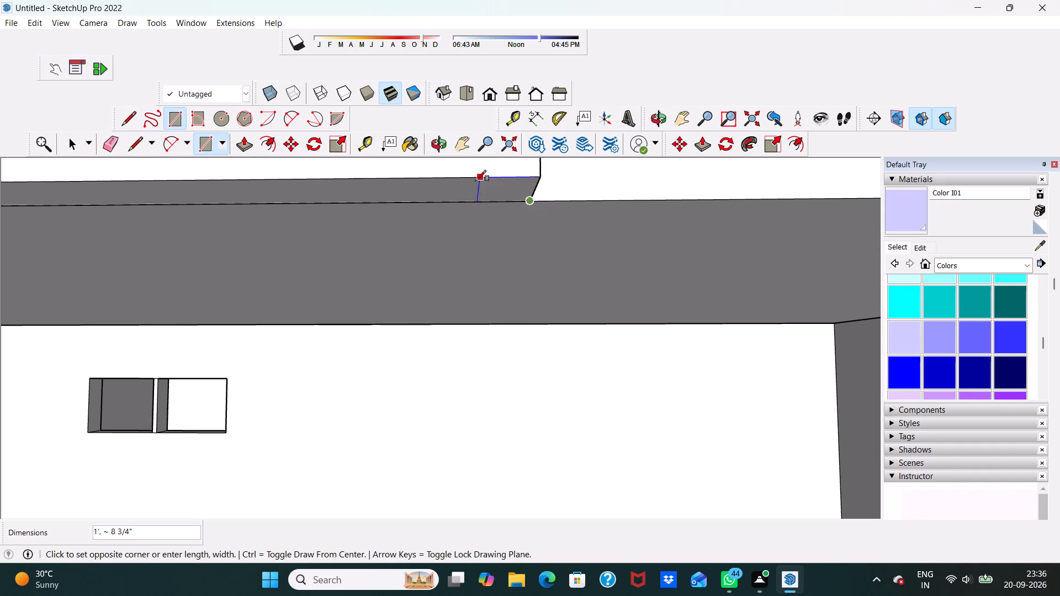
left_click(448, 178)
scroll(448, 179, "down", 5)
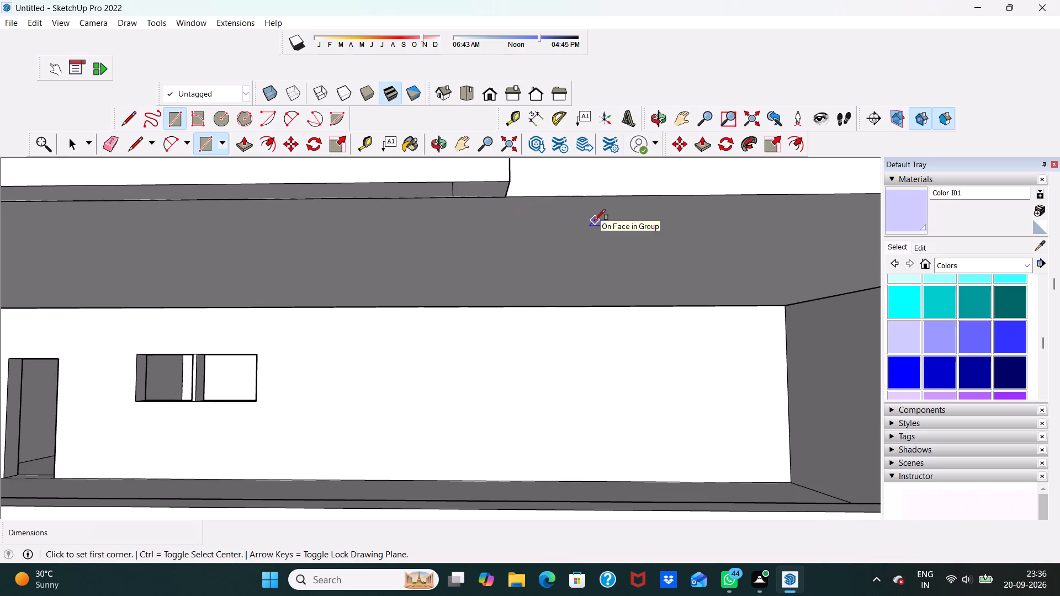
key("space")
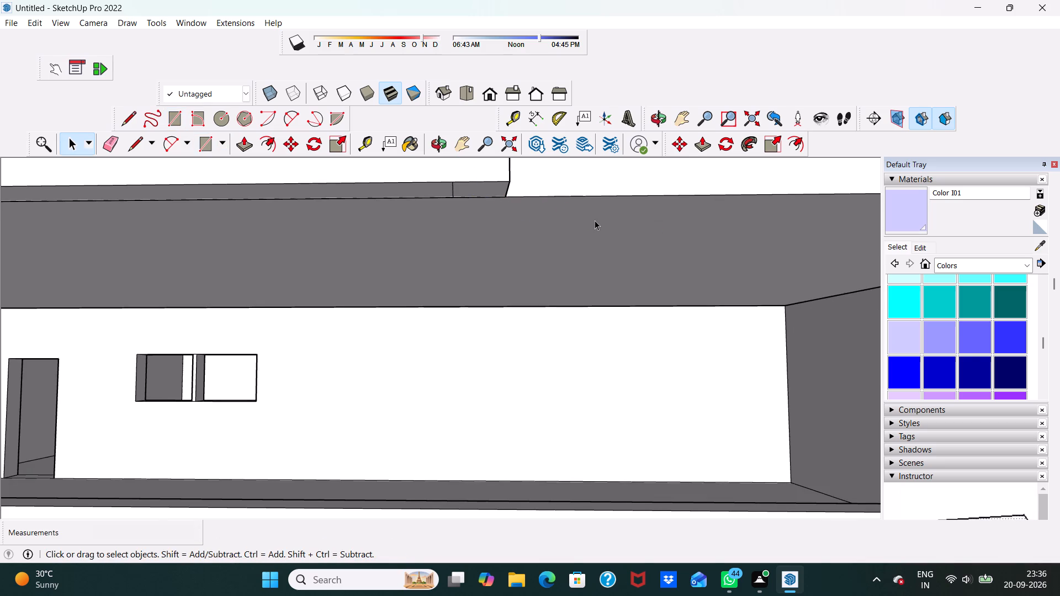
Push/Pull the small rectangle on the strip's underside down about 9' 1" to form the frame's vertical leg over the balcony parapet.
scroll(479, 224, "down", 8)
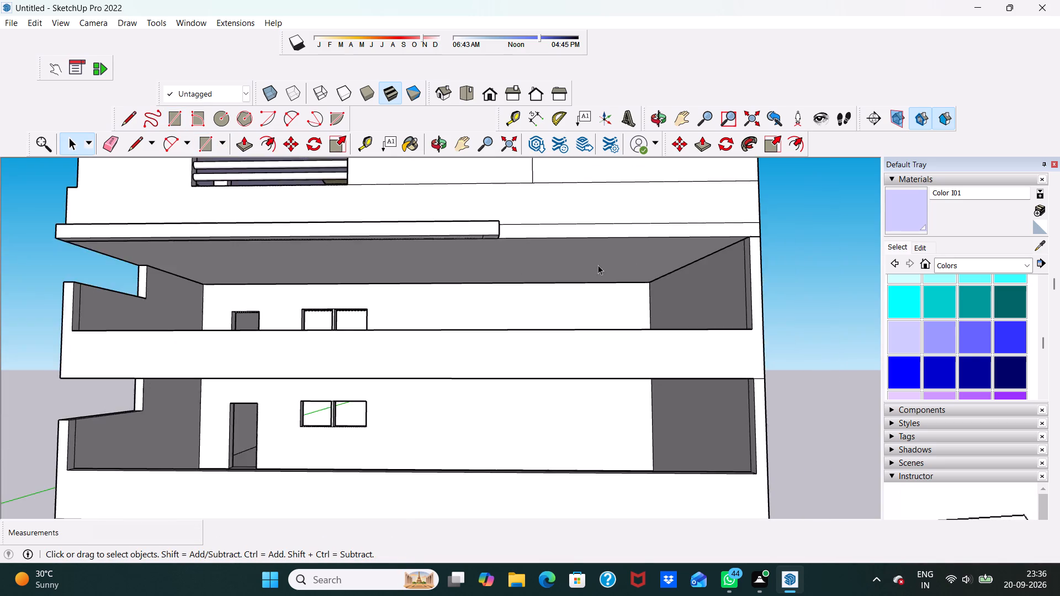
scroll(598, 265, "down", 4)
scroll(622, 252, "up", 1)
scroll(622, 252, "down", 2)
scroll(516, 230, "up", 9)
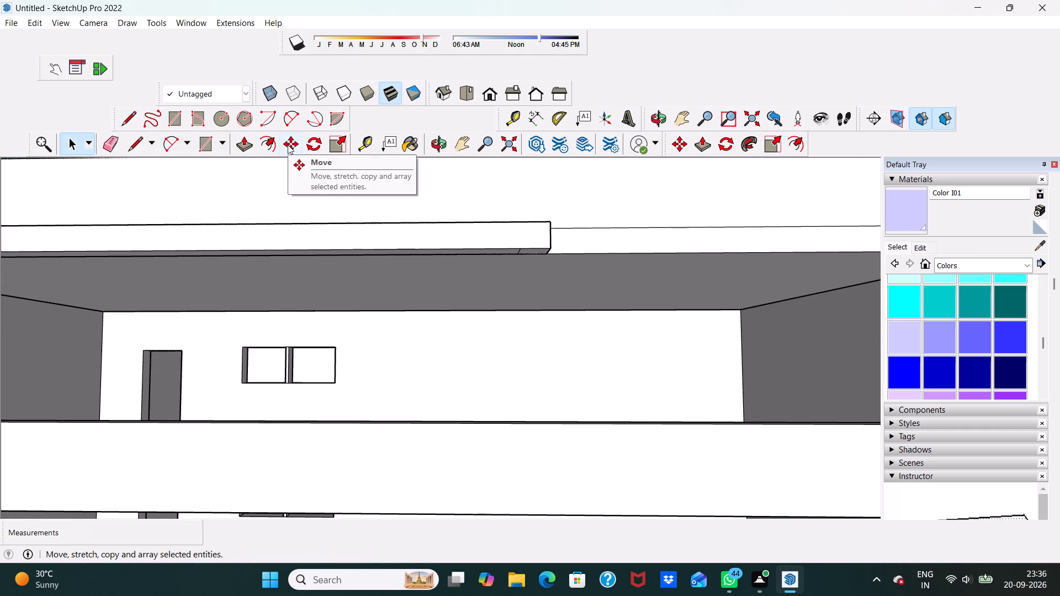
left_click(246, 145)
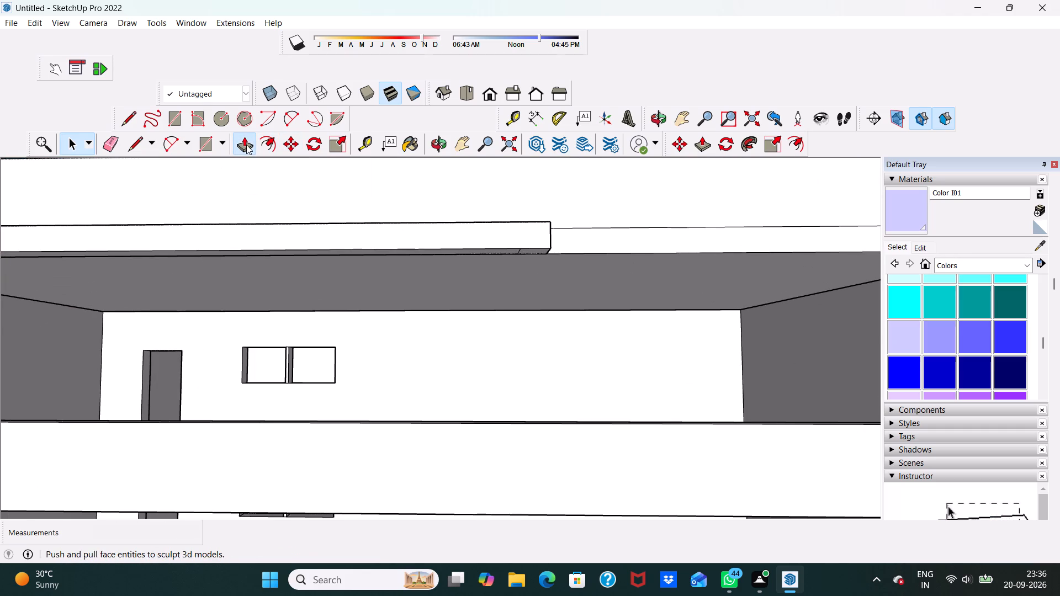
scroll(390, 224, "down", 4)
middle_click_drag(458, 285, 456, 238)
scroll(451, 225, "up", 2)
scroll(502, 160, "up", 1)
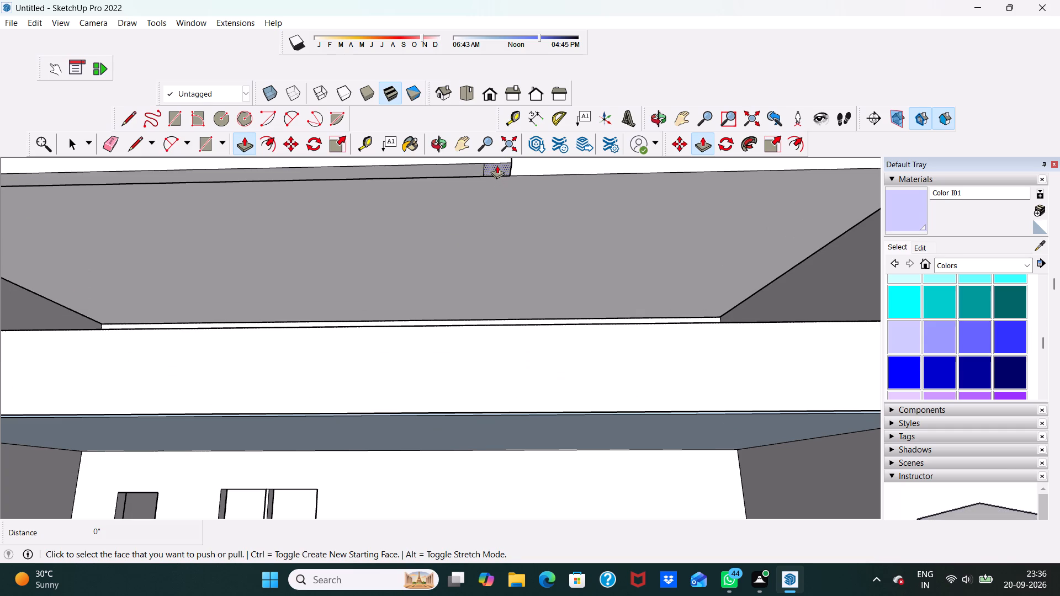
left_click(497, 165)
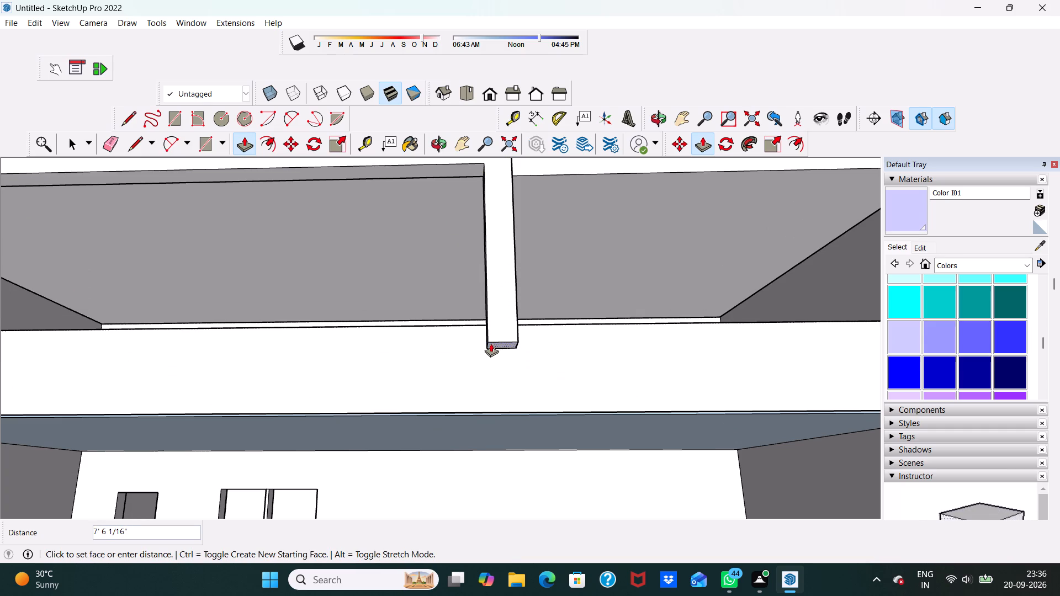
scroll(491, 343, "down", 3)
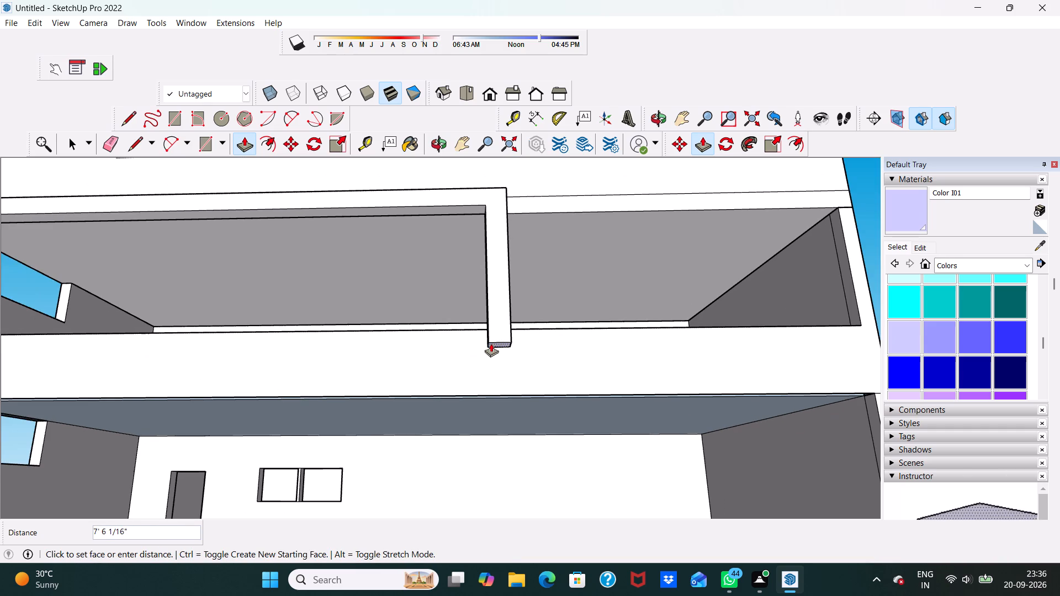
scroll(491, 343, "down", 3)
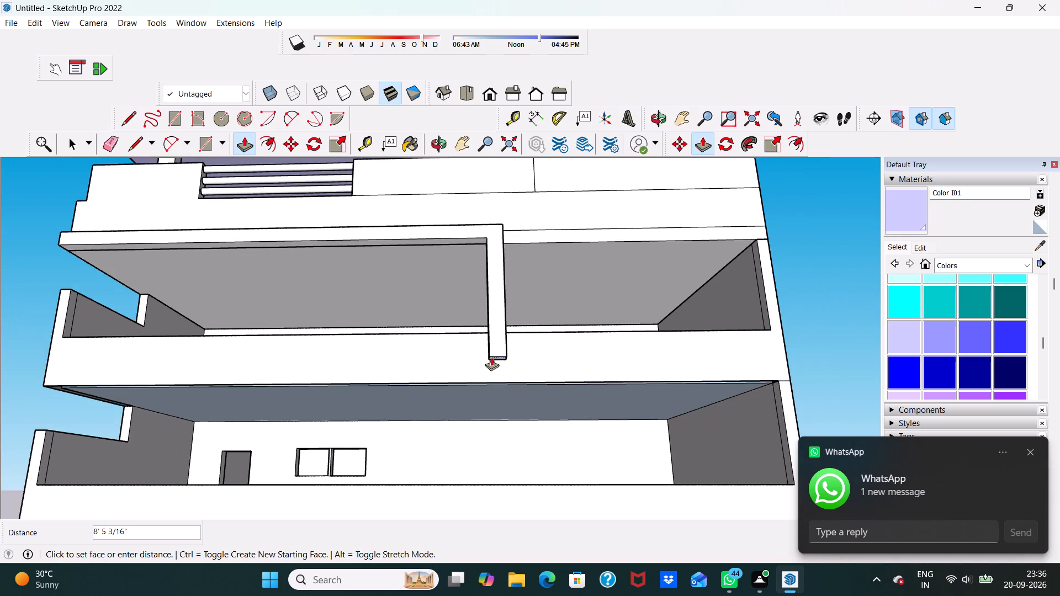
scroll(491, 357, "down", 1)
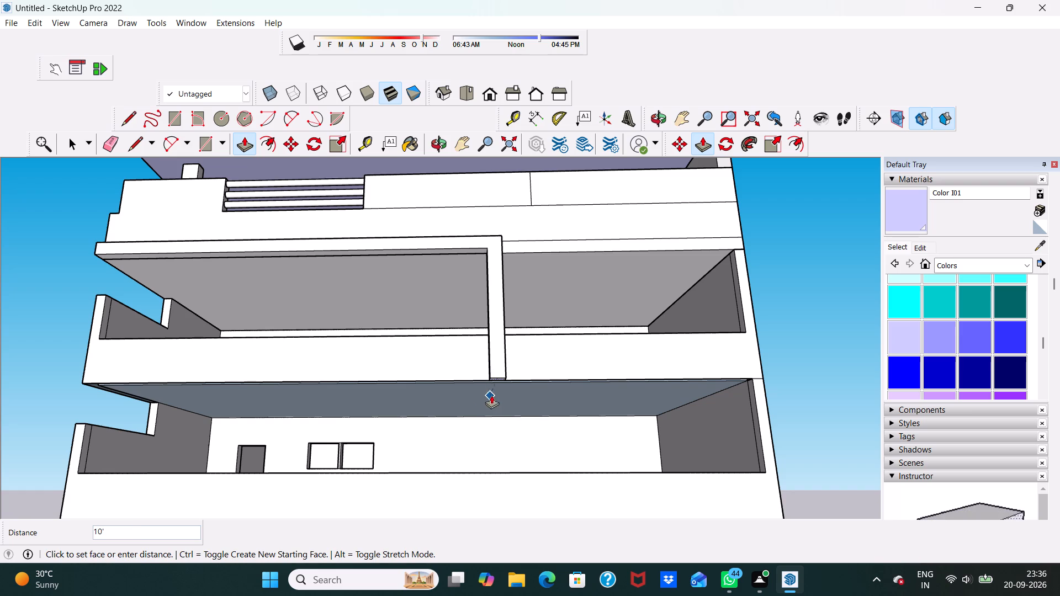
scroll(494, 364, "up", 1)
scroll(495, 364, "down", 5)
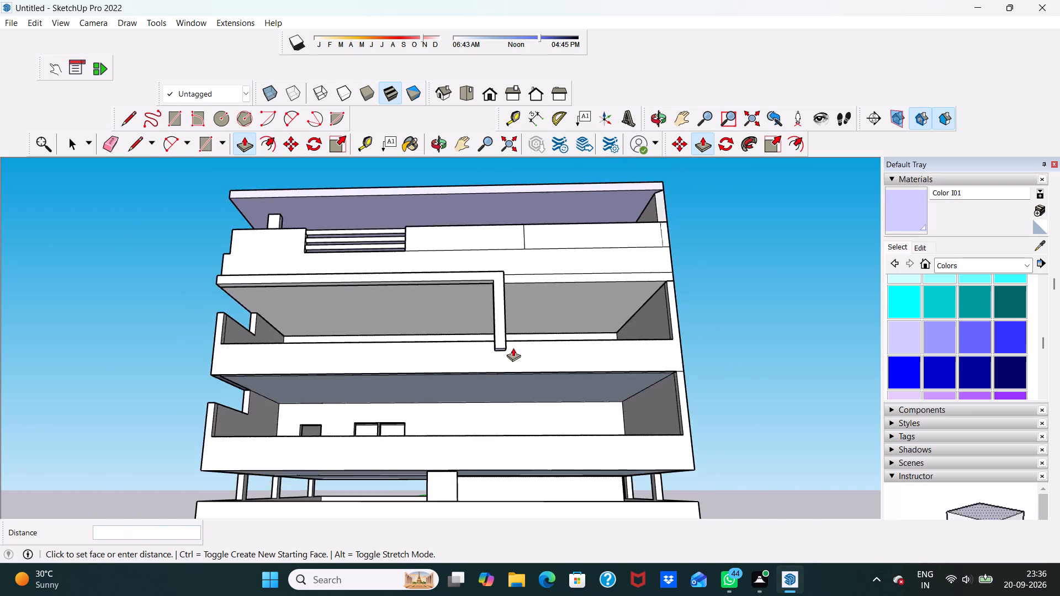
scroll(513, 348, "down", 4)
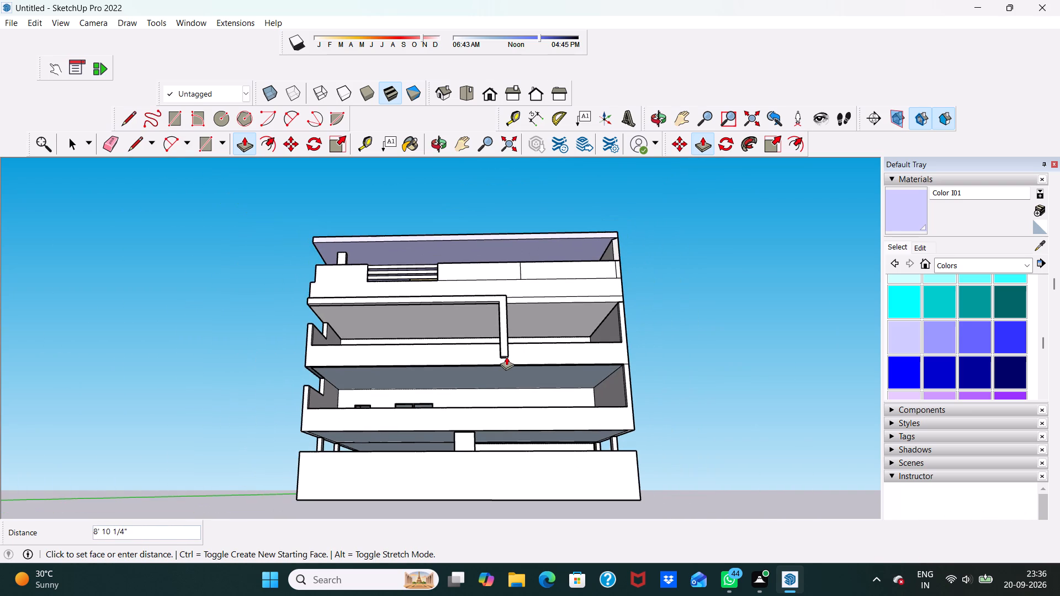
scroll(506, 356, "up", 3)
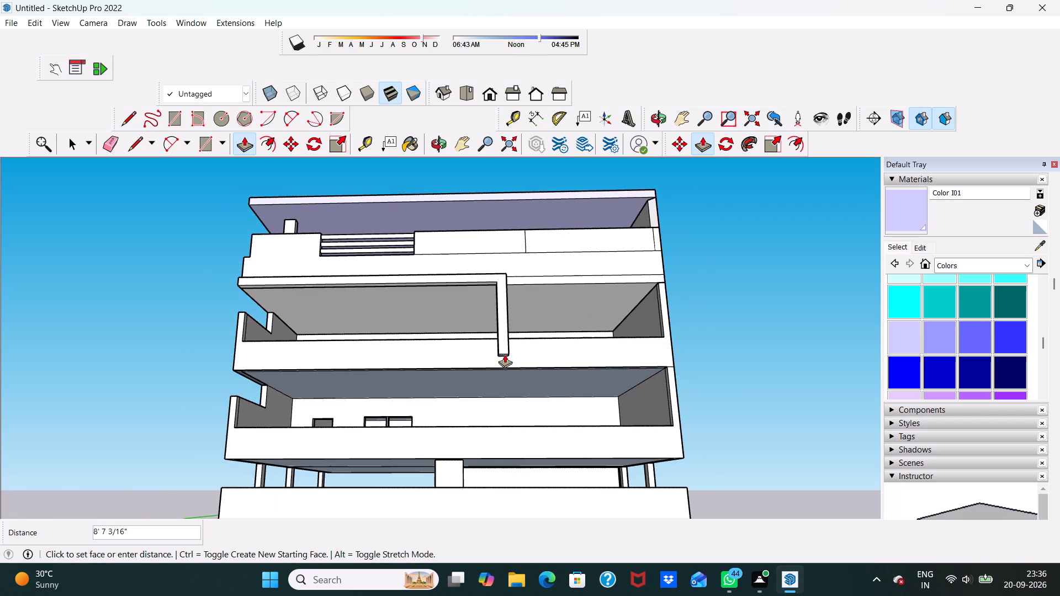
scroll(505, 354, "up", 4)
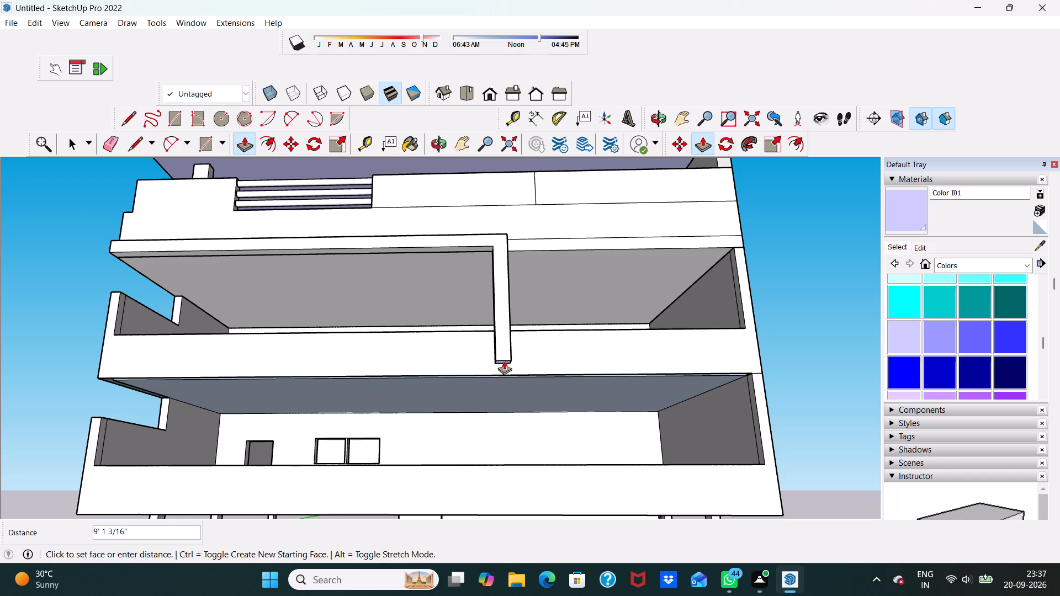
left_click(504, 361)
middle_click_drag(479, 341, 632, 347)
scroll(632, 347, "up", 4)
key("space")
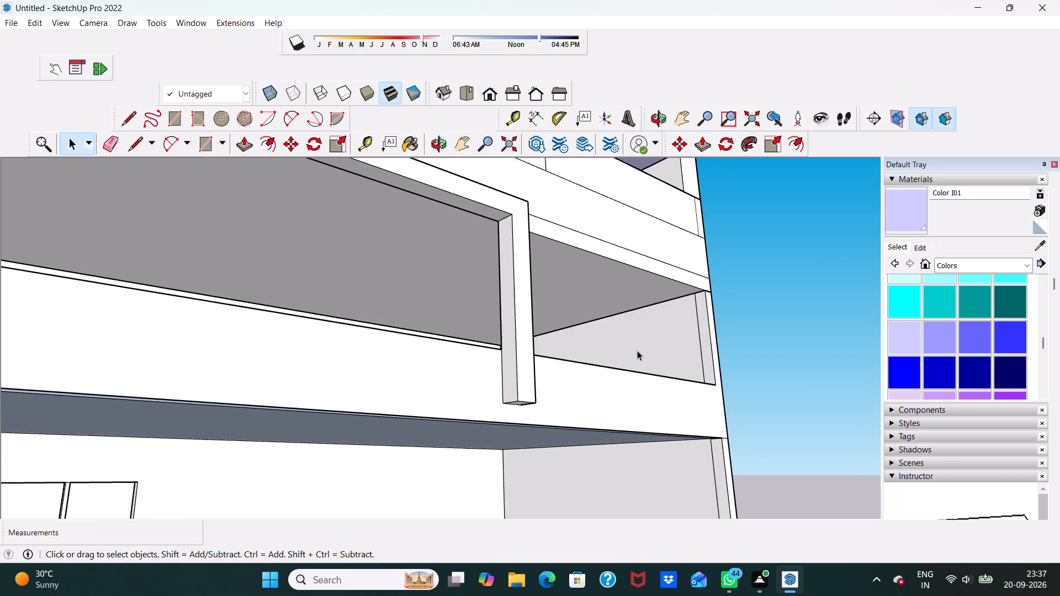
Draw a 1' 3 1/4" by 1' rectangle at the bottom of the leg's inner side face, spanning its full depth.
left_click(171, 122)
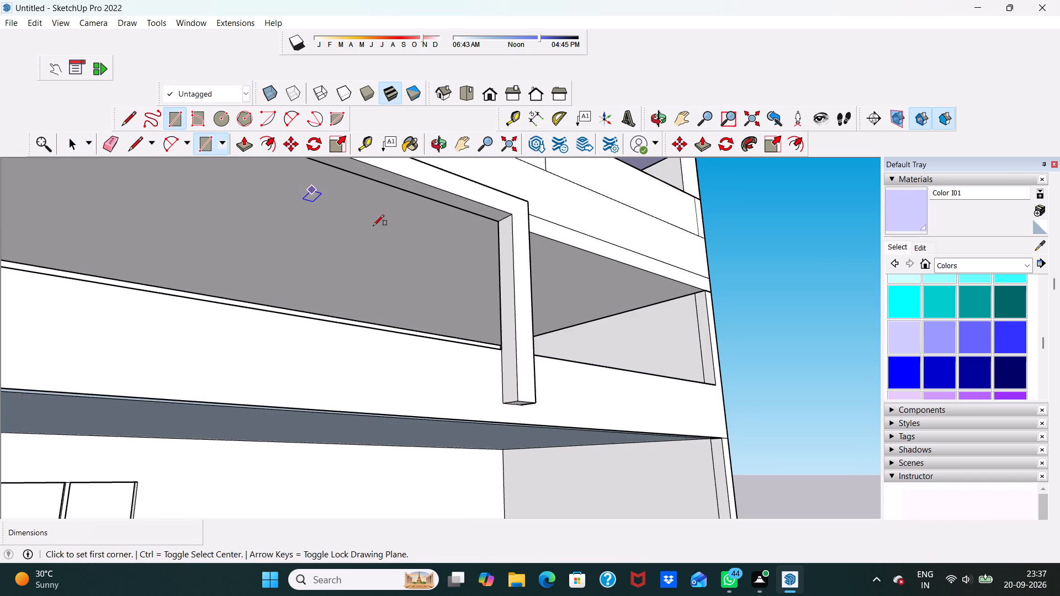
scroll(425, 286, "up", 5)
scroll(516, 360, "down", 4)
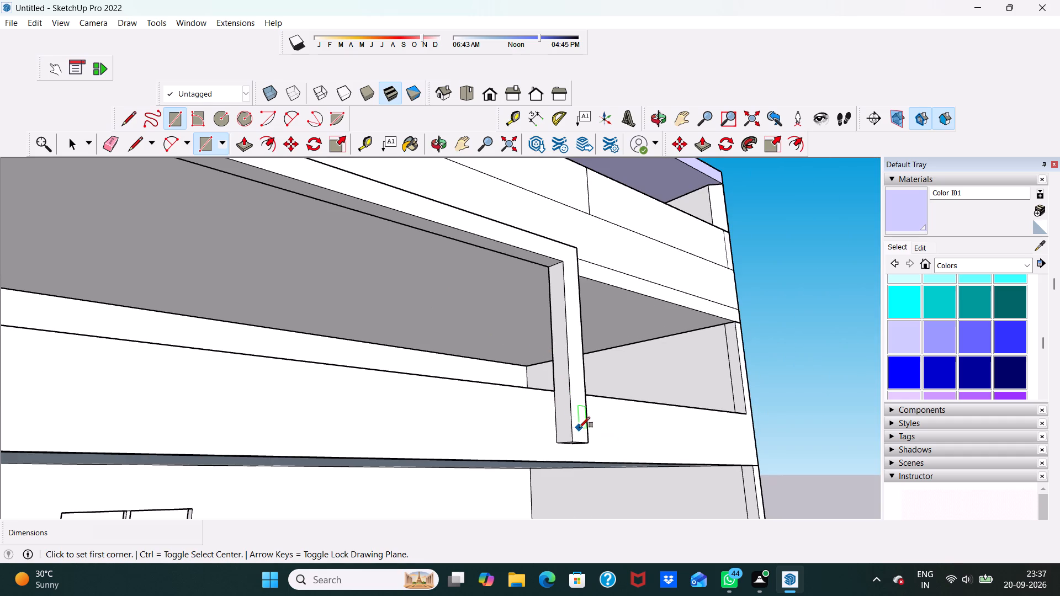
scroll(579, 429, "up", 1)
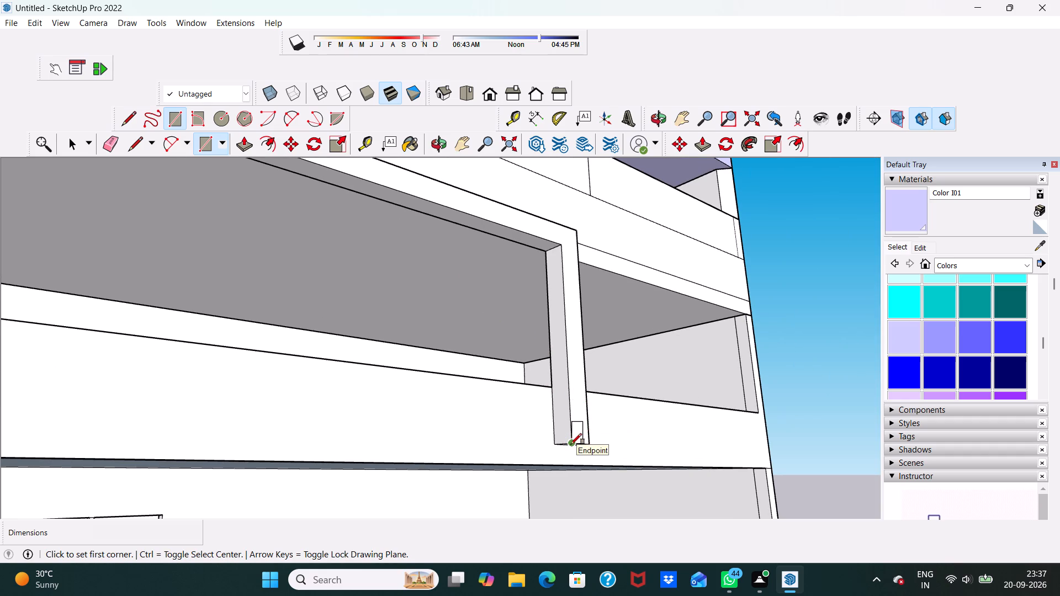
left_click(571, 444)
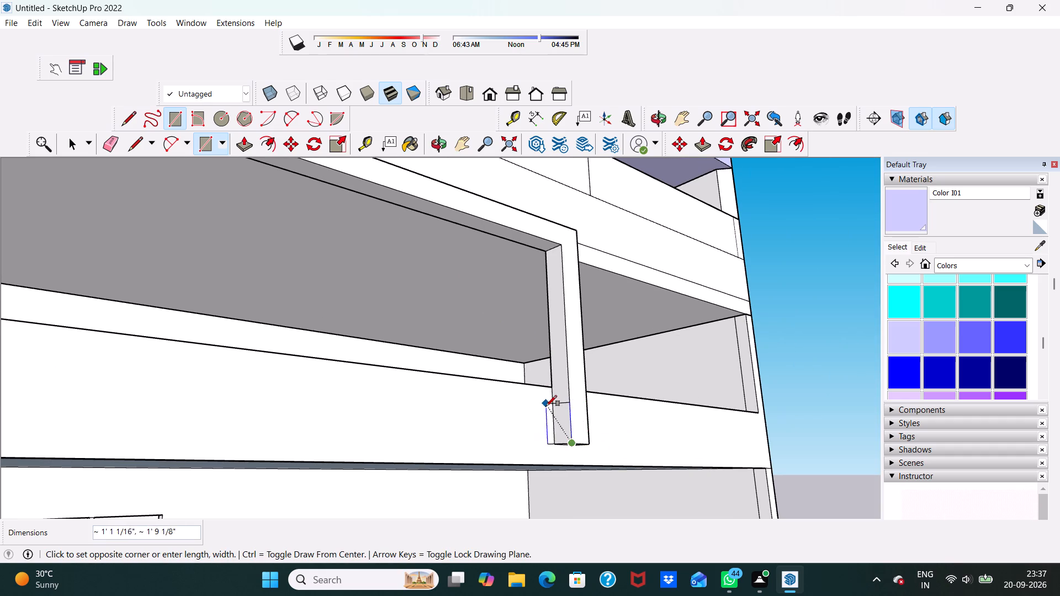
left_click(552, 414)
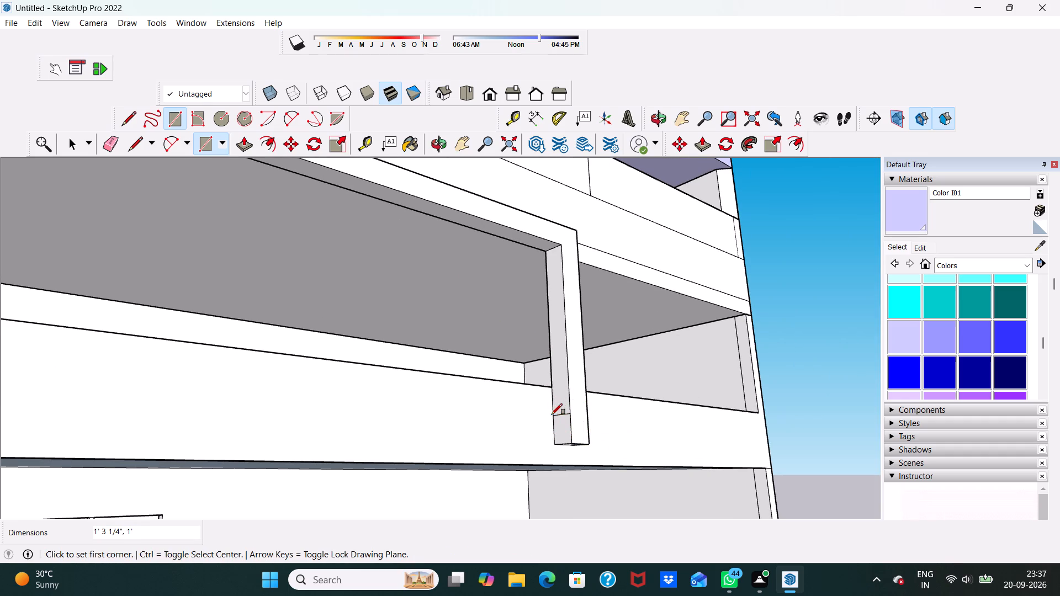
key("space")
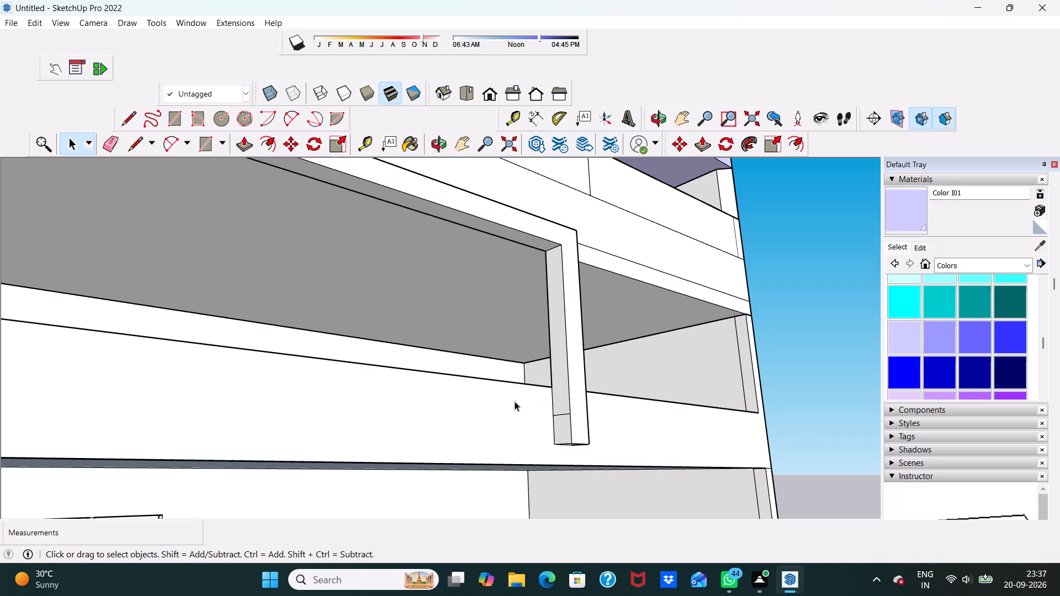
Push/Pull the rectangle at the leg's foot about 30' 5" along the balcony parapet to the facade's far end.
left_click(248, 145)
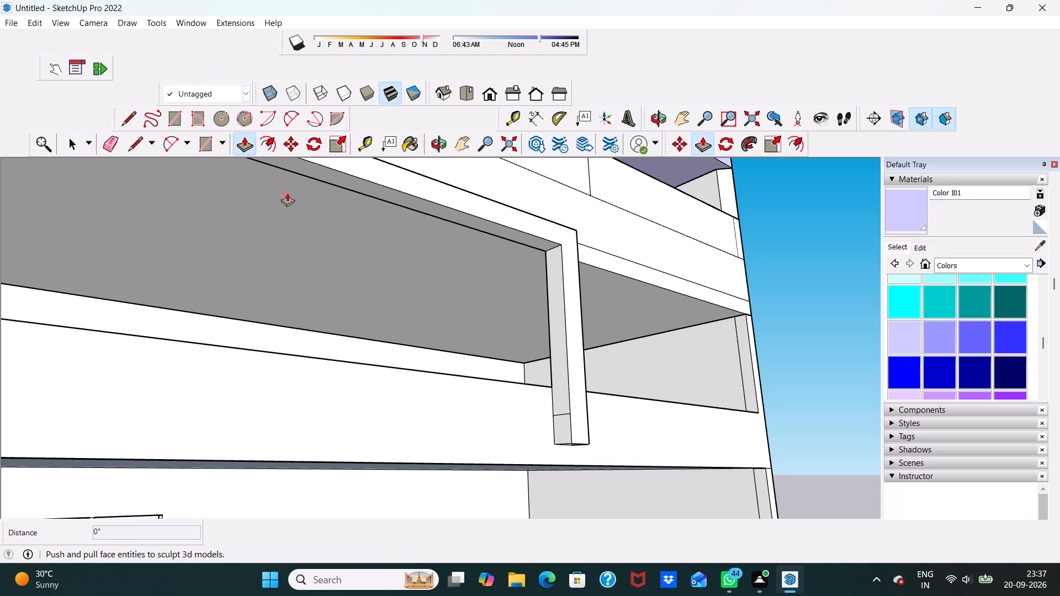
left_click(559, 416)
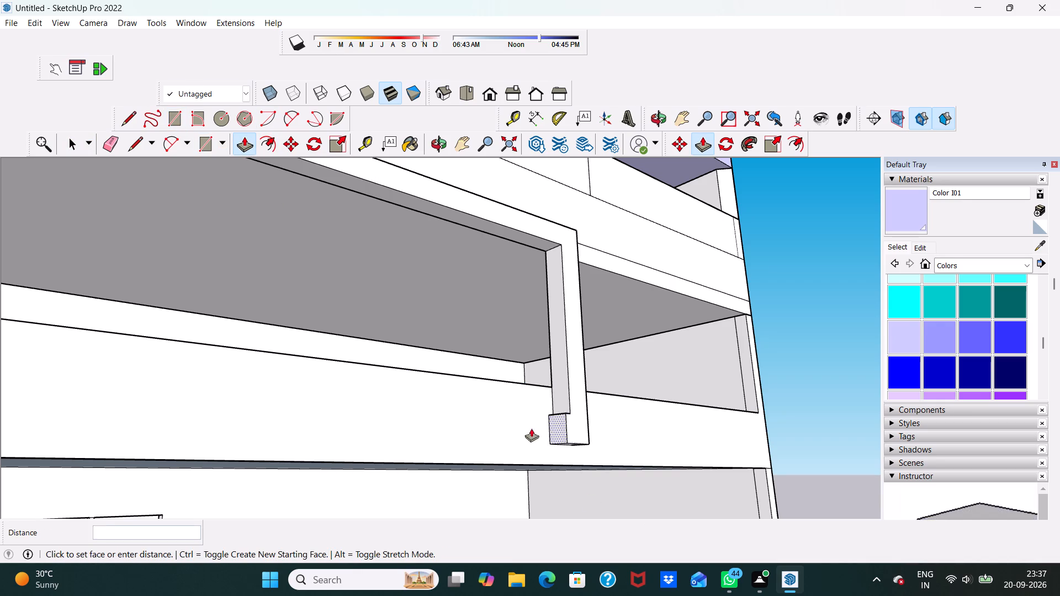
scroll(526, 430, "down", 8)
scroll(321, 435, "down", 3)
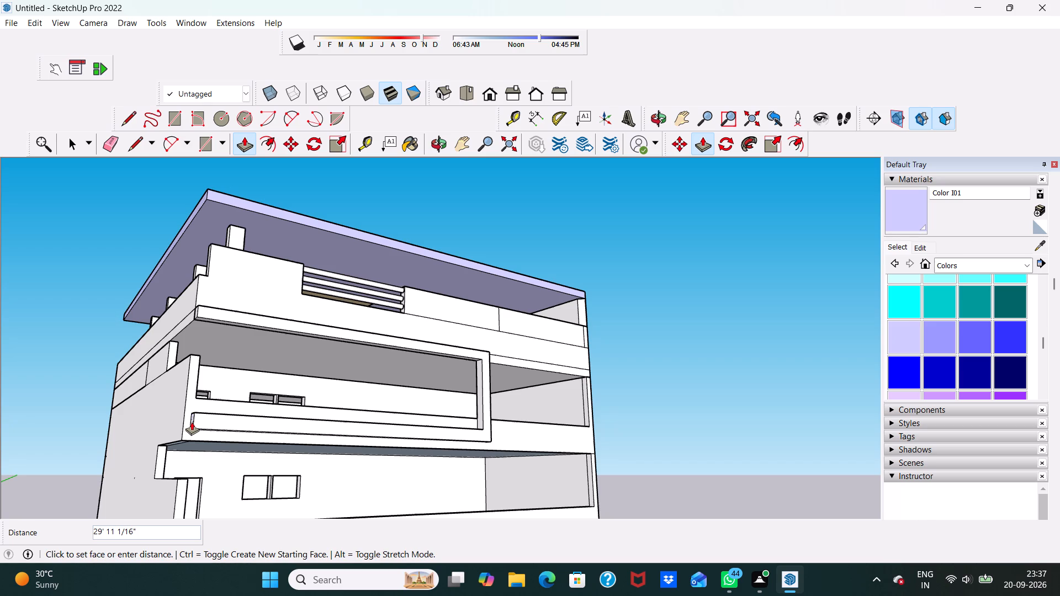
scroll(192, 422, "up", 4)
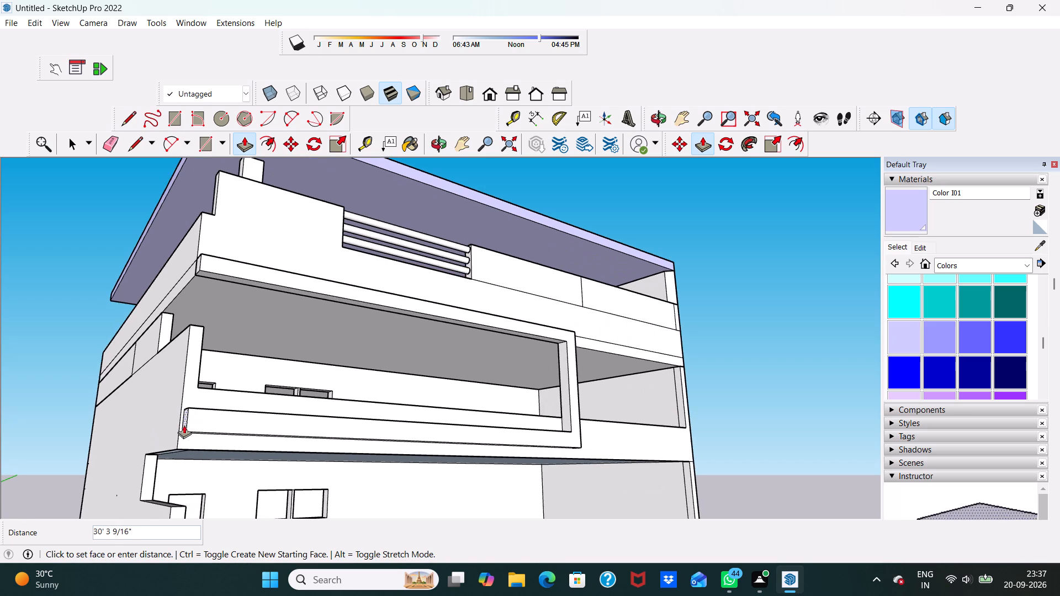
left_click(179, 427)
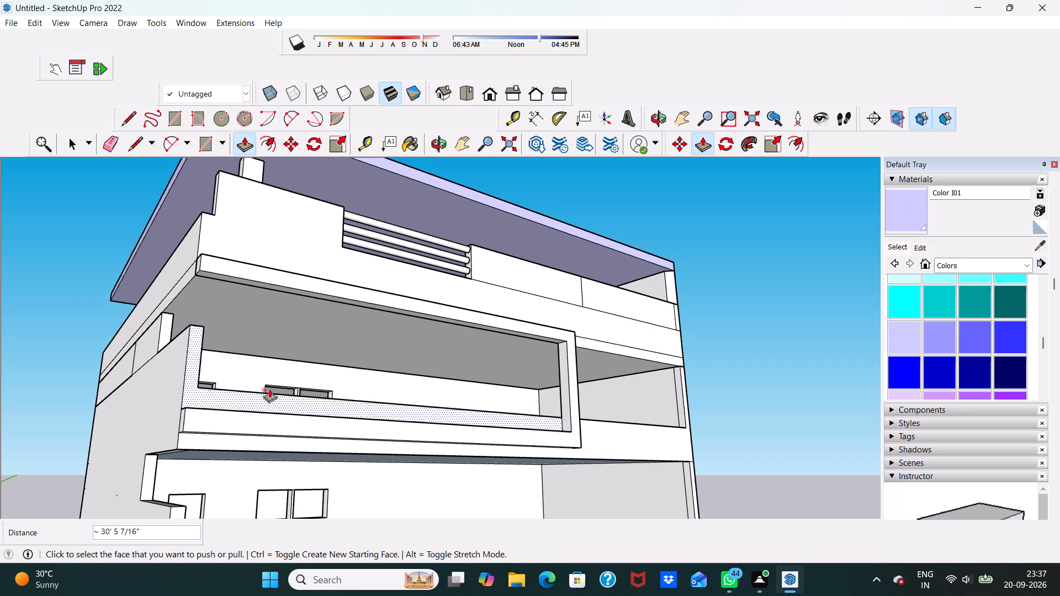
scroll(326, 374, "down", 4)
middle_click_drag(319, 375, 189, 460)
scroll(202, 453, "up", 4)
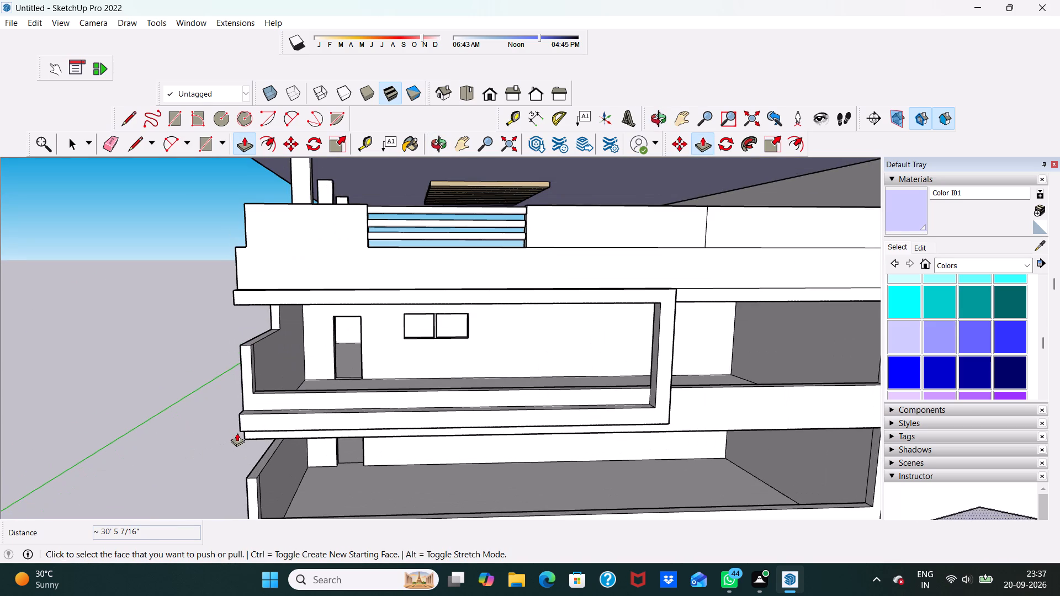
key("space")
Examine the frame's upper strip, lower strip and leg against the facade from above and below.
scroll(196, 459, "down", 3)
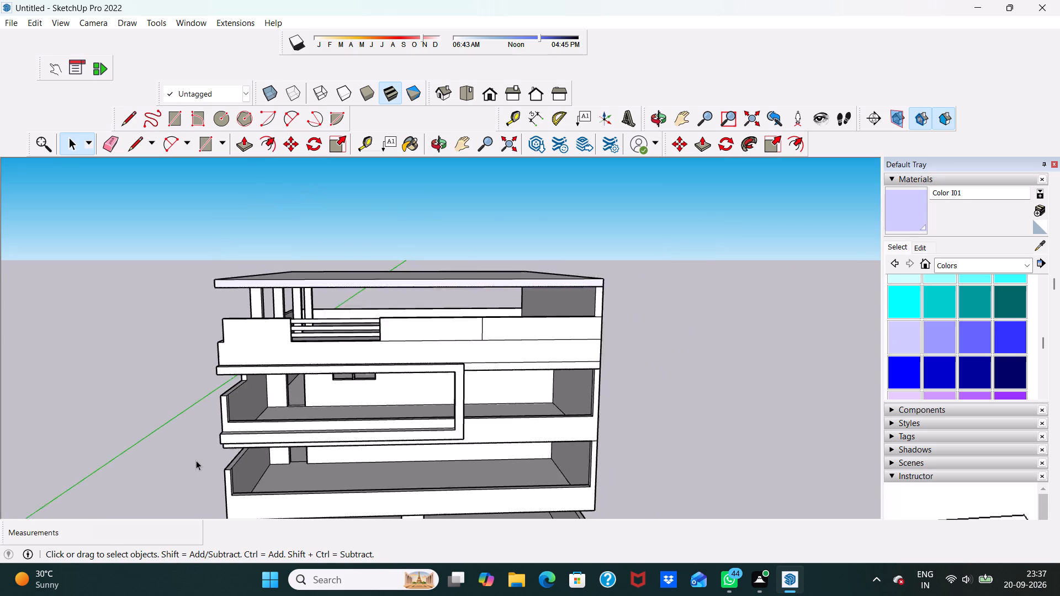
scroll(196, 460, "down", 2)
middle_click_drag(216, 456, 227, 382)
scroll(229, 382, "up", 2)
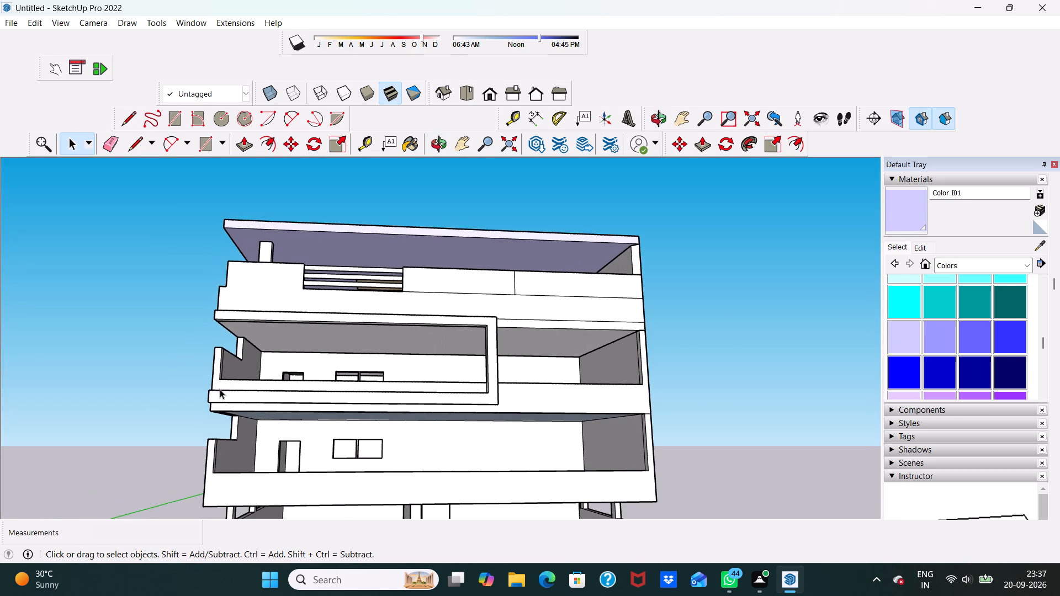
scroll(220, 389, "up", 2)
scroll(296, 343, "up", 4)
middle_click_drag(296, 343, 250, 295)
scroll(250, 295, "up", 3)
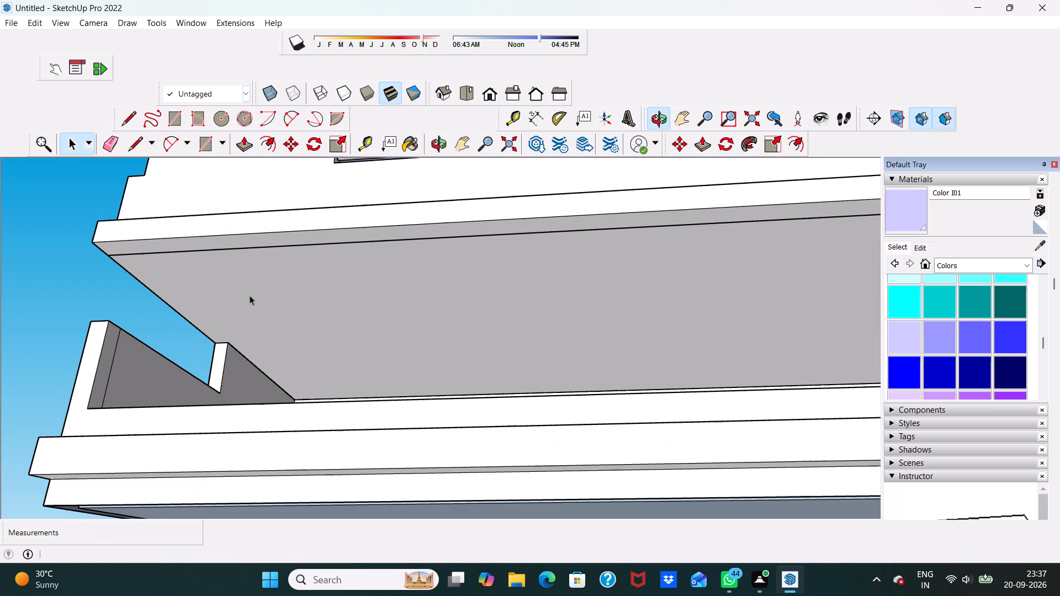
left_click(250, 295)
scroll(250, 295, "down", 6)
middle_click_drag(291, 311, 304, 279)
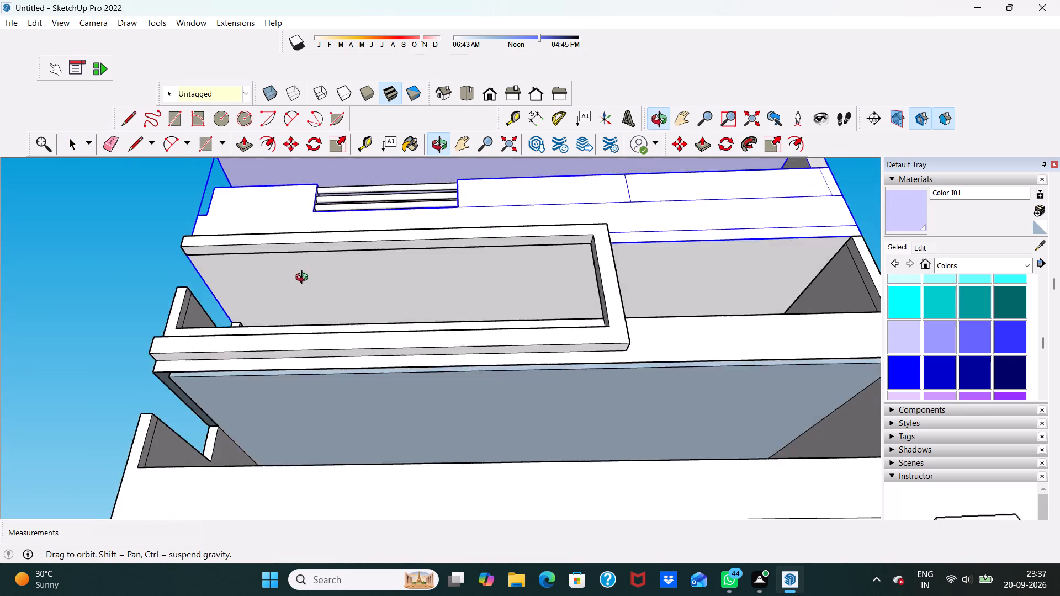
middle_click_drag(304, 279, 352, 344)
scroll(331, 301, "up", 6)
scroll(236, 345, "down", 4)
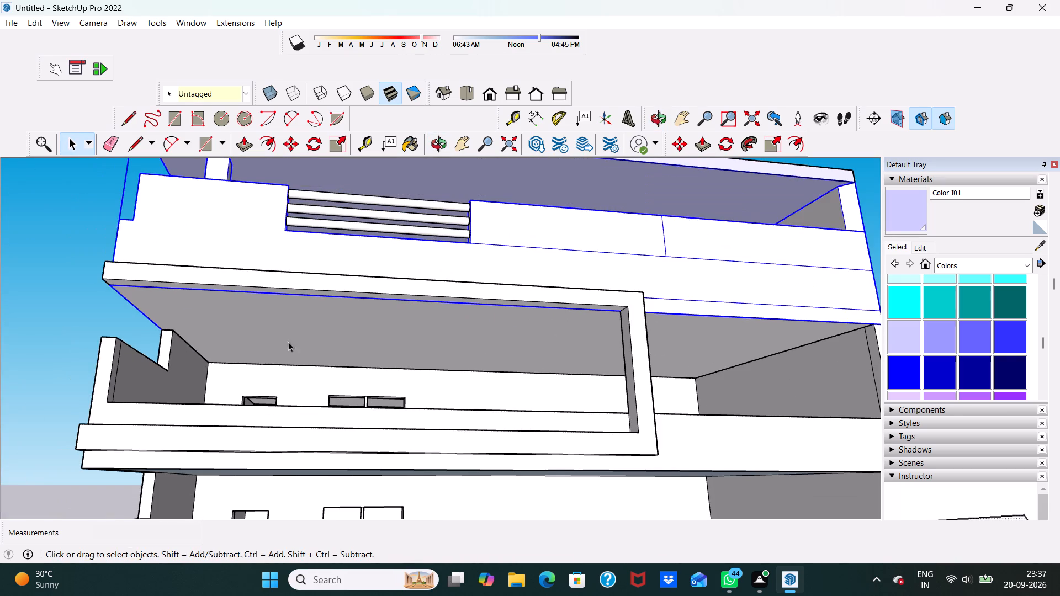
double_click(32, 310)
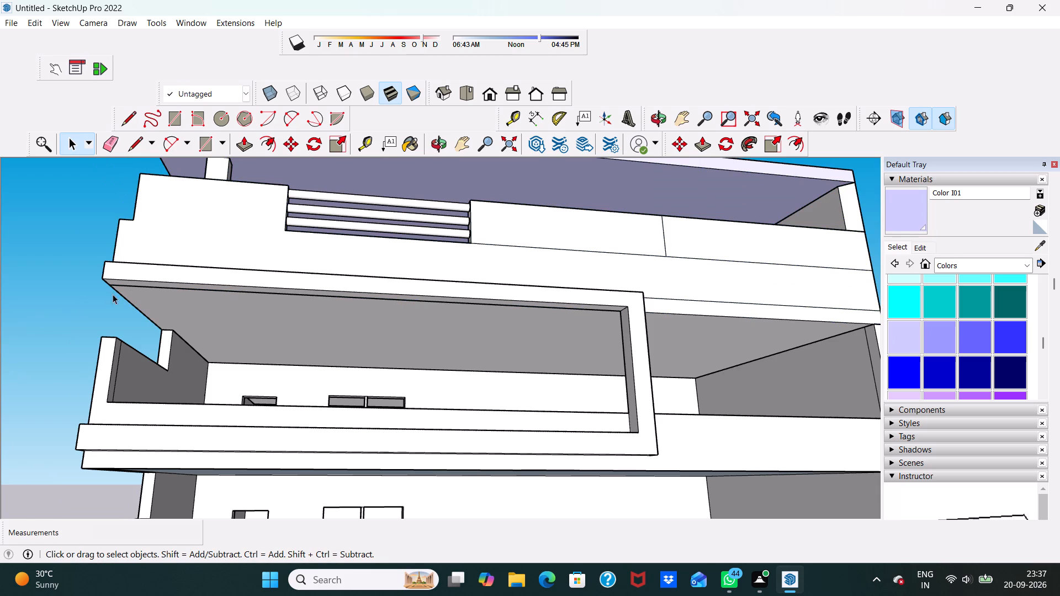
Inspect the underside of the frame's upper strip and the slab behind it, selecting each and clearing the selection.
left_click(158, 285)
scroll(193, 261, "up", 1)
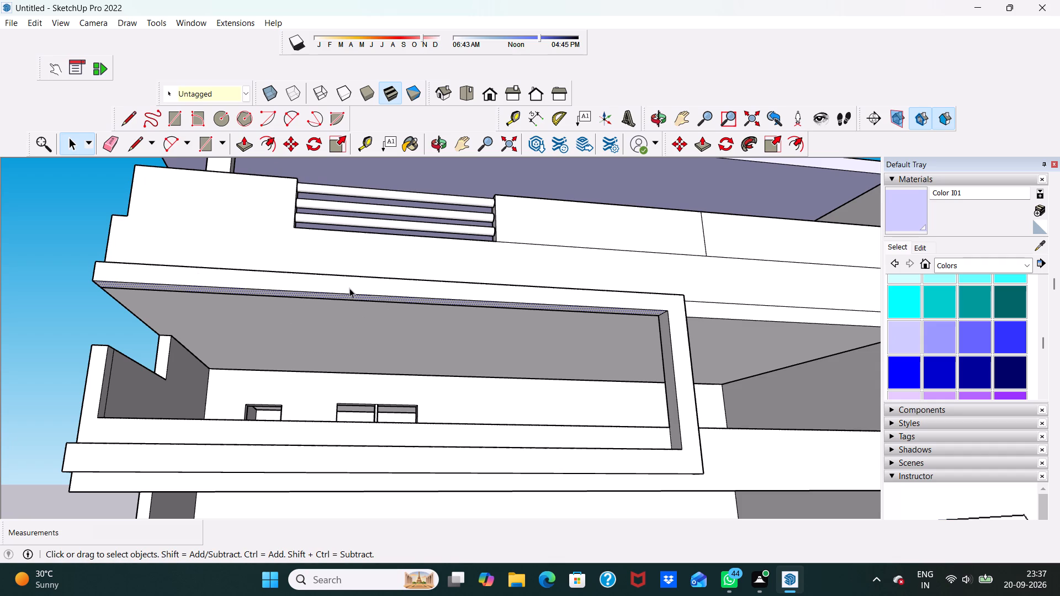
scroll(349, 286, "up", 2)
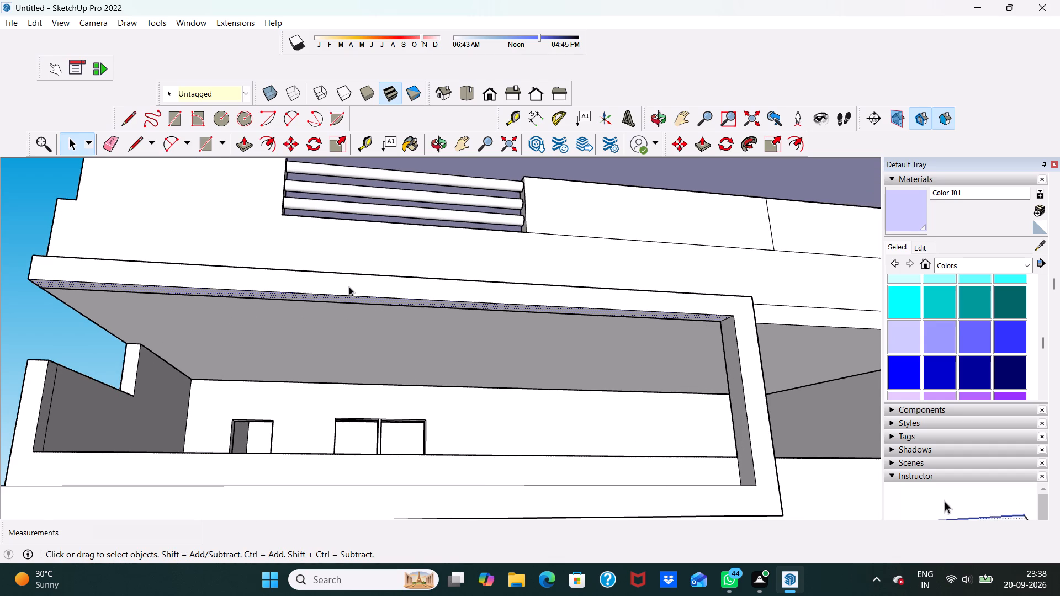
scroll(349, 286, "up", 1)
scroll(349, 286, "down", 4)
middle_click_drag(399, 365, 386, 296)
scroll(386, 297, "up", 3)
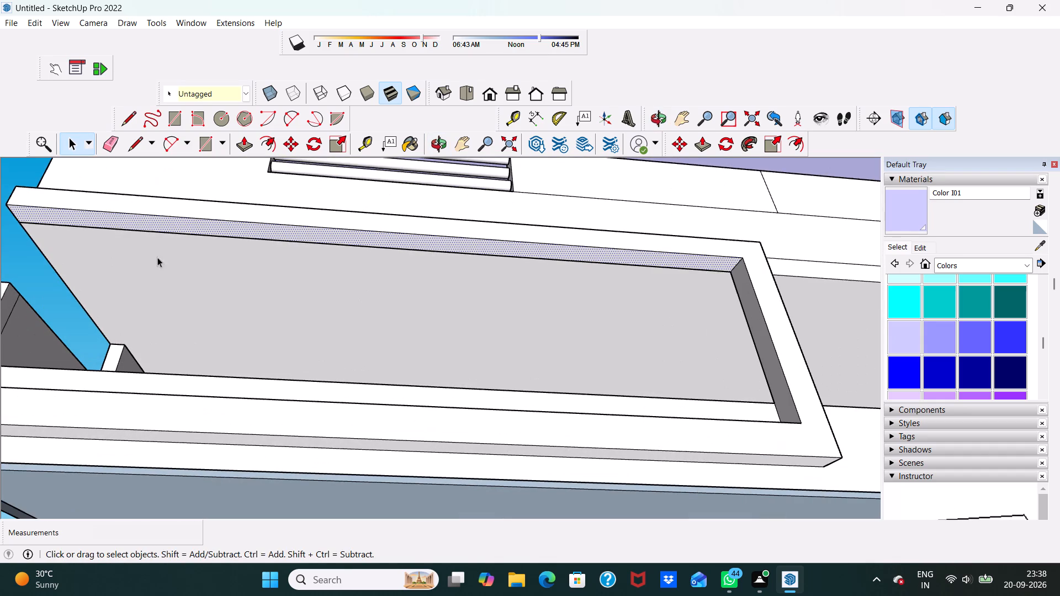
left_click(145, 271)
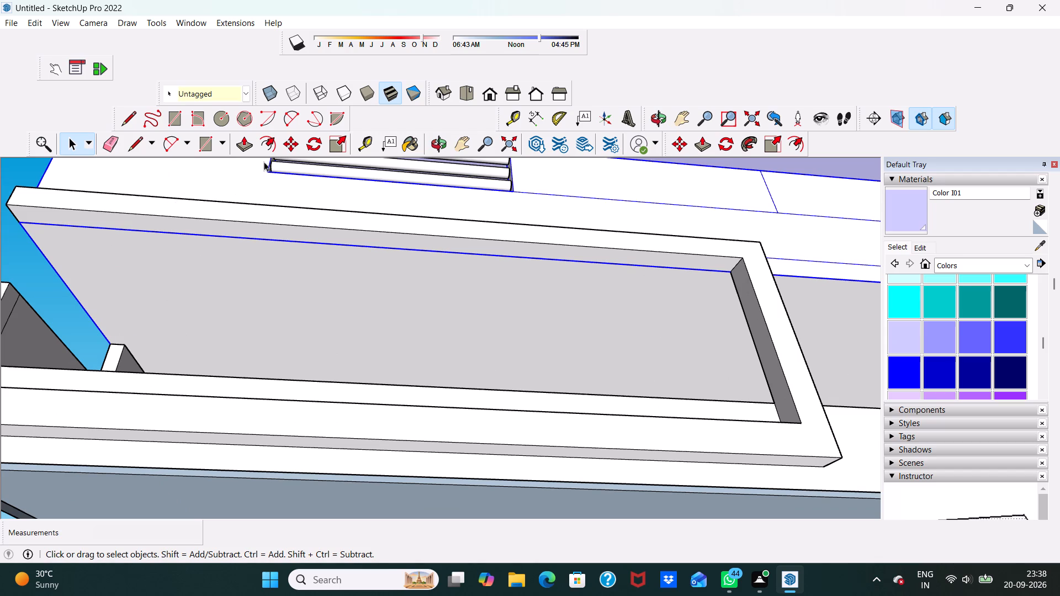
scroll(233, 199, "down", 2)
scroll(285, 286, "down", 2)
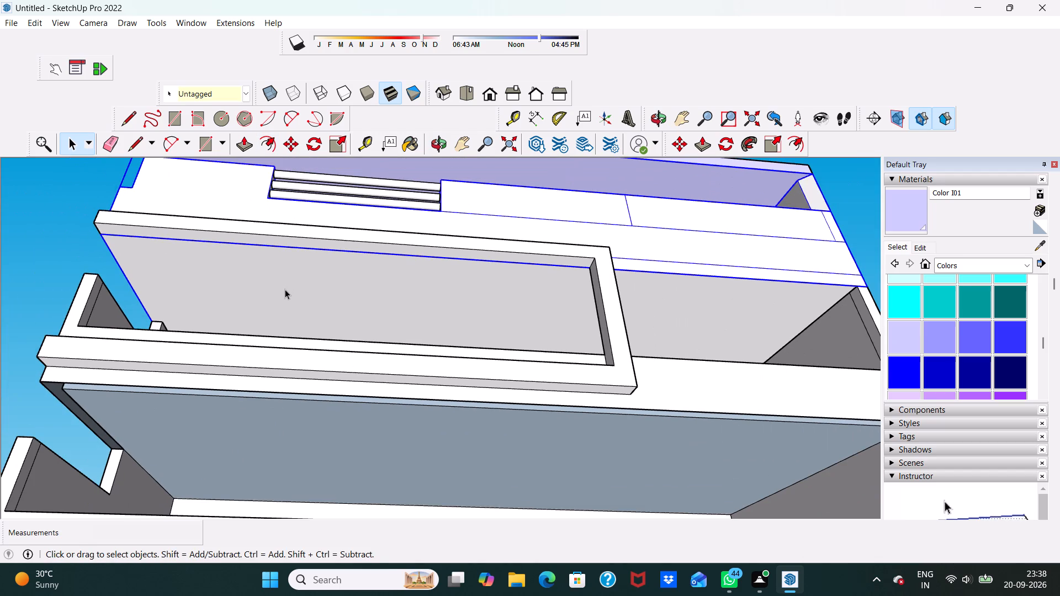
middle_click_drag(285, 289, 296, 323)
scroll(296, 323, "up", 1)
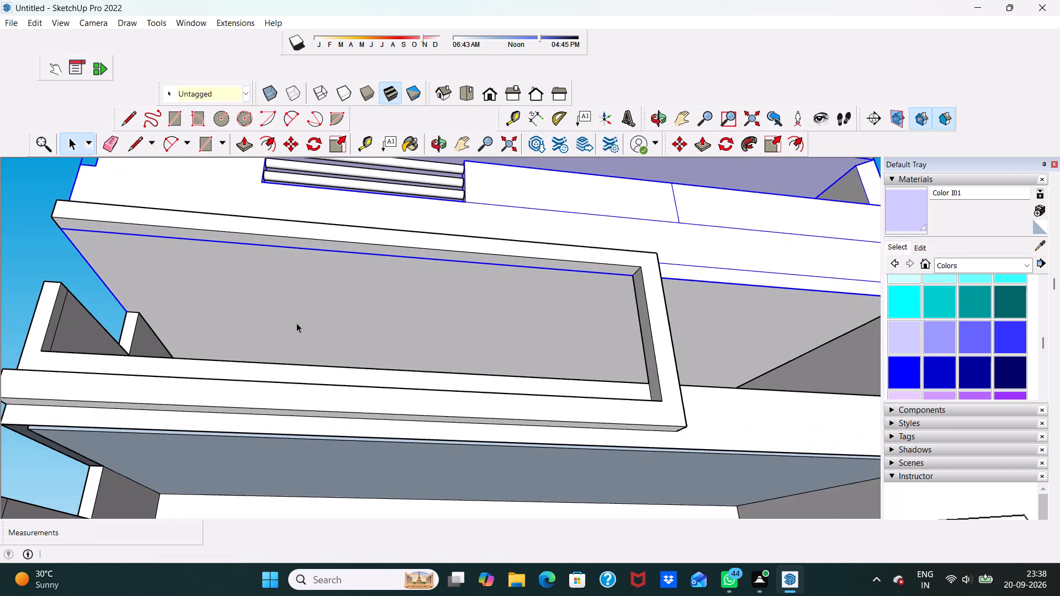
scroll(296, 323, "up", 1)
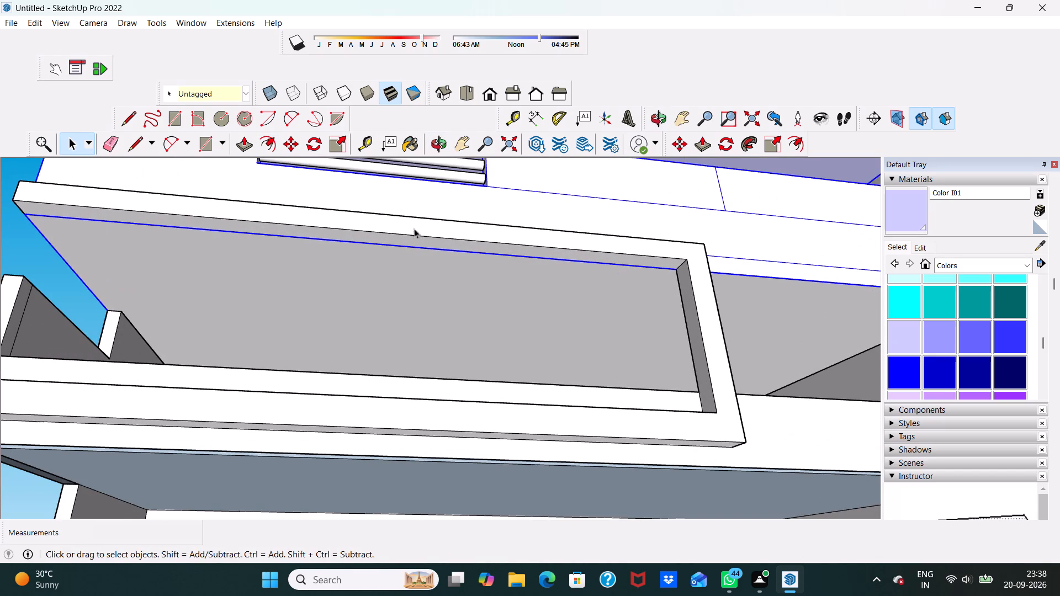
scroll(505, 175, "down", 4)
middle_click_drag(502, 200, 429, 311)
left_click(129, 335)
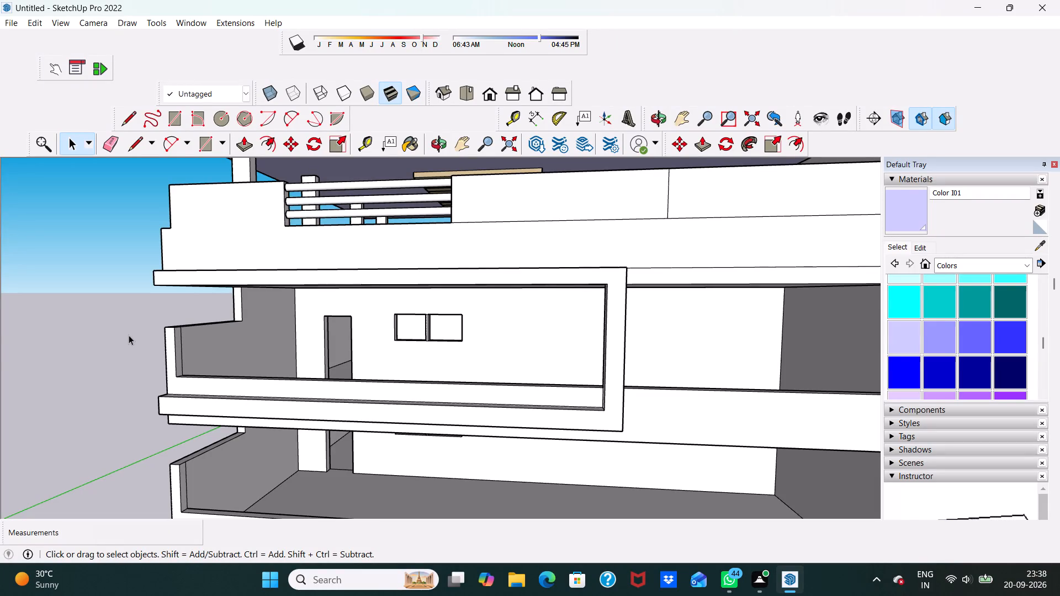
Examine the projecting frame, upper balcony ceiling and front facade from above, below and at close range.
scroll(6, 142, "down", 6)
scroll(17, 105, "up", 2)
scroll(0, 145, "down", 3)
scroll(30, 232, "down", 1)
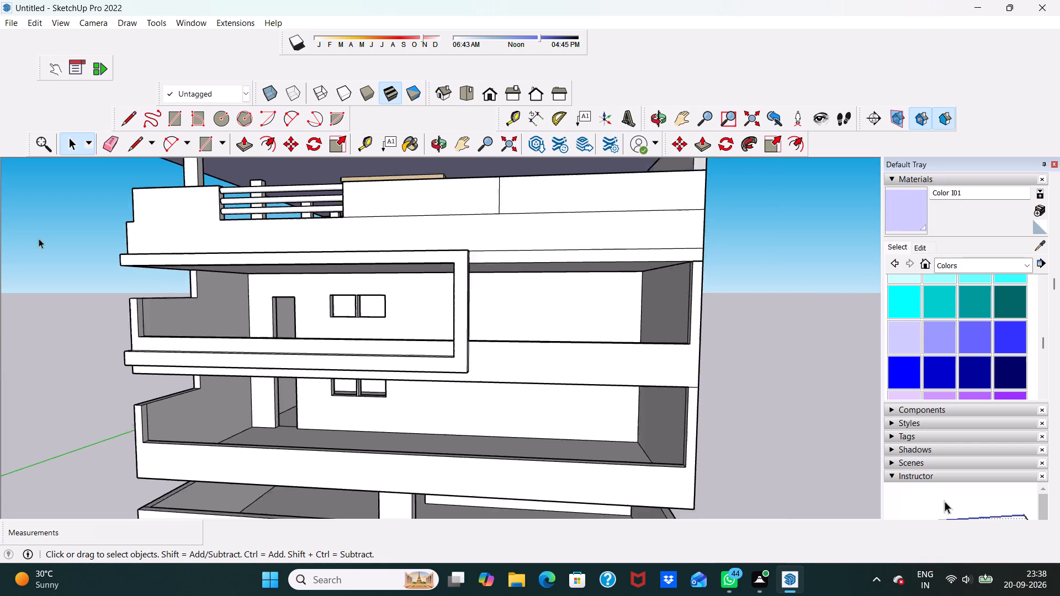
scroll(39, 238, "down", 1)
middle_click_drag(81, 257, 179, 207)
scroll(179, 207, "up", 7)
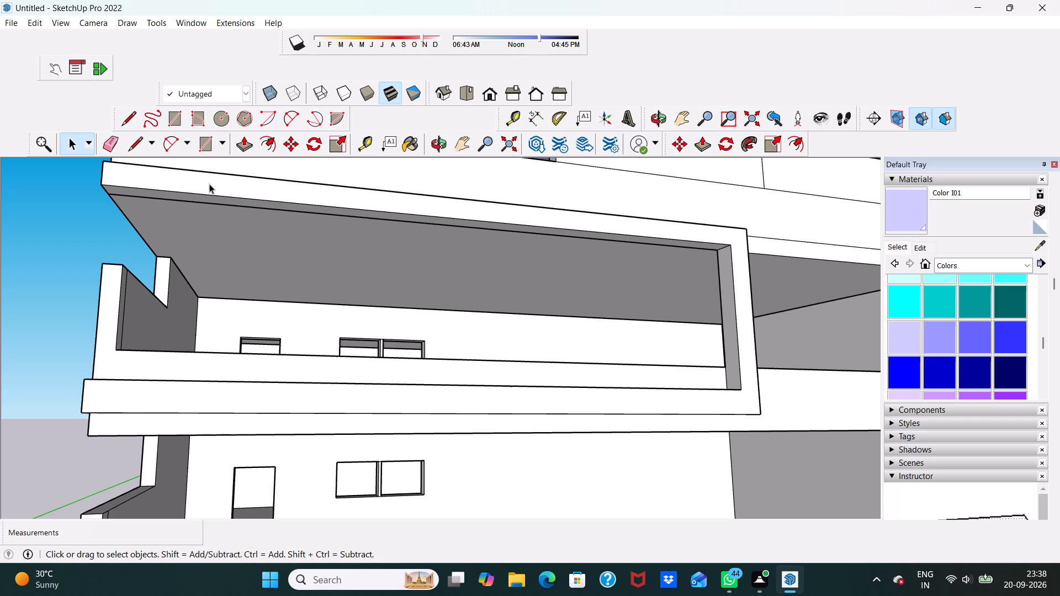
scroll(203, 169, "down", 5)
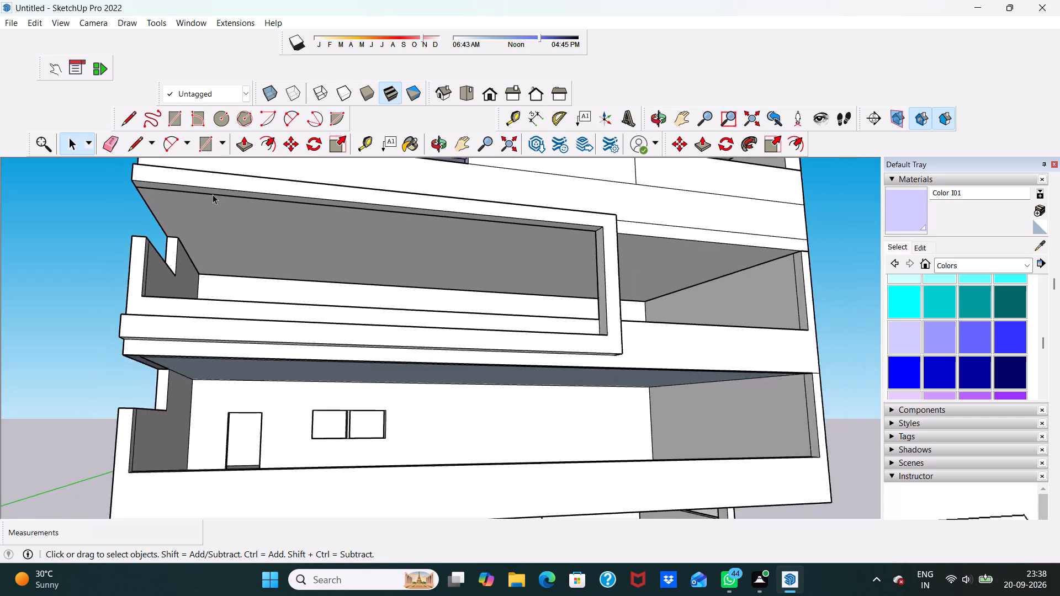
middle_click_drag(215, 209, 122, 295)
scroll(122, 295, "up", 4)
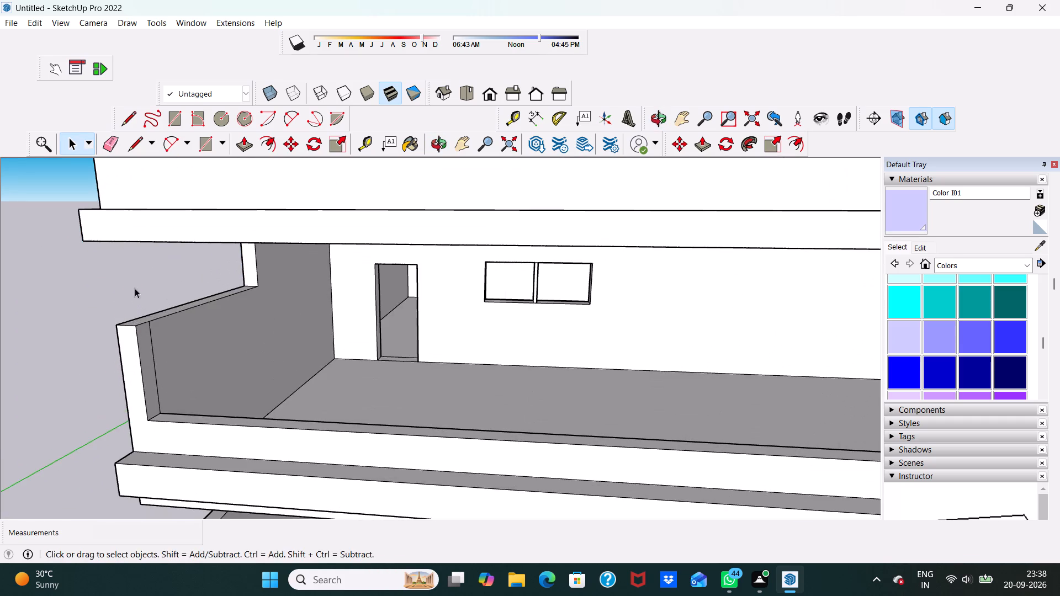
middle_click_drag(135, 288, 141, 237)
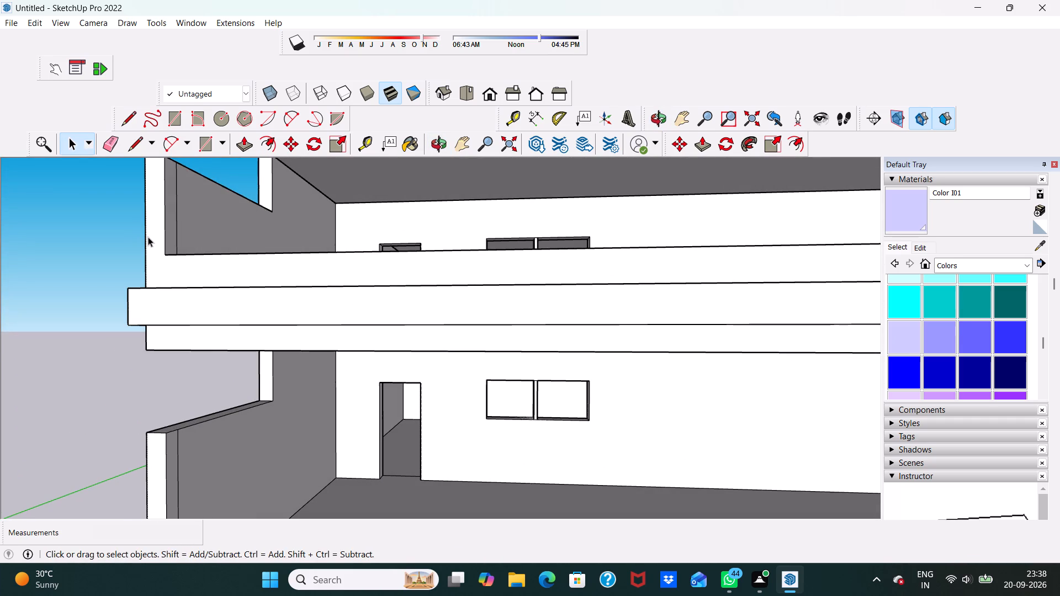
scroll(152, 238, "down", 4)
scroll(258, 244, "down", 5)
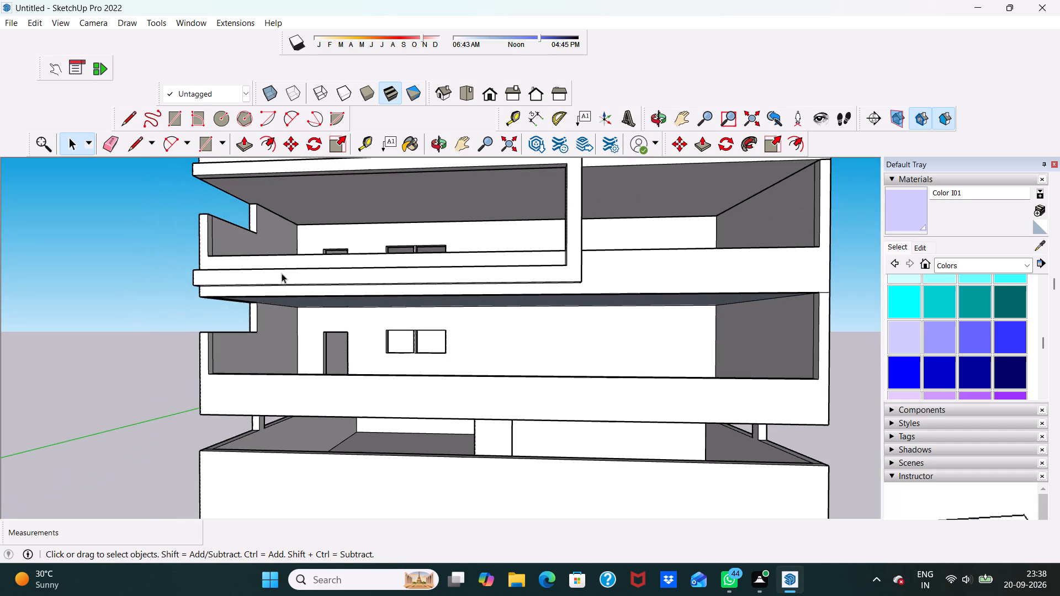
middle_click_drag(289, 212, 308, 269)
scroll(307, 267, "up", 1)
middle_click_drag(301, 269, 314, 222)
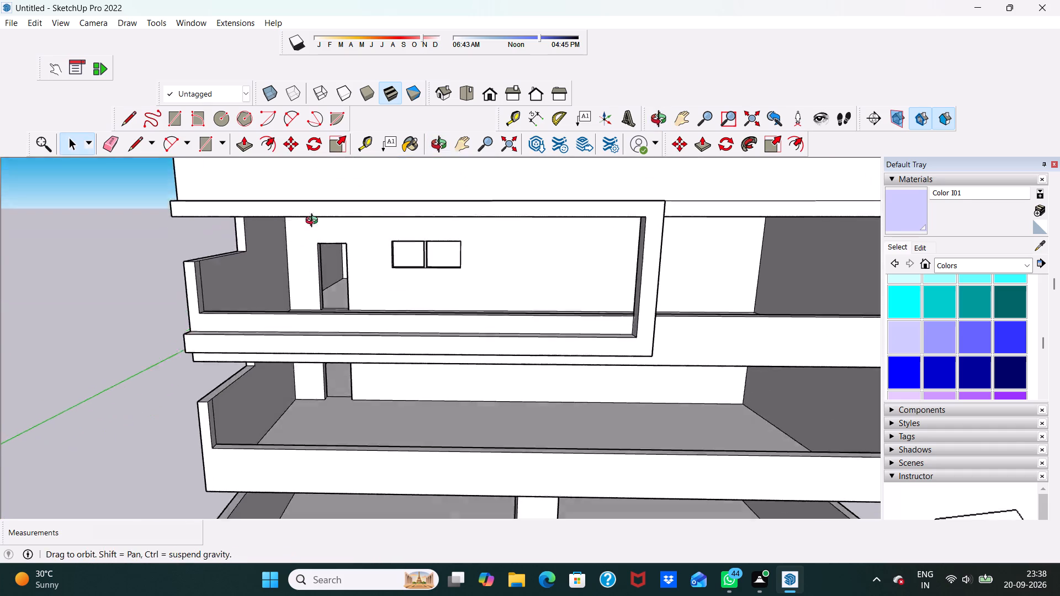
middle_click_drag(314, 222, 338, 189)
scroll(338, 189, "up", 1)
scroll(336, 203, "down", 6)
middle_click_drag(353, 185, 359, 172)
scroll(359, 172, "up", 4)
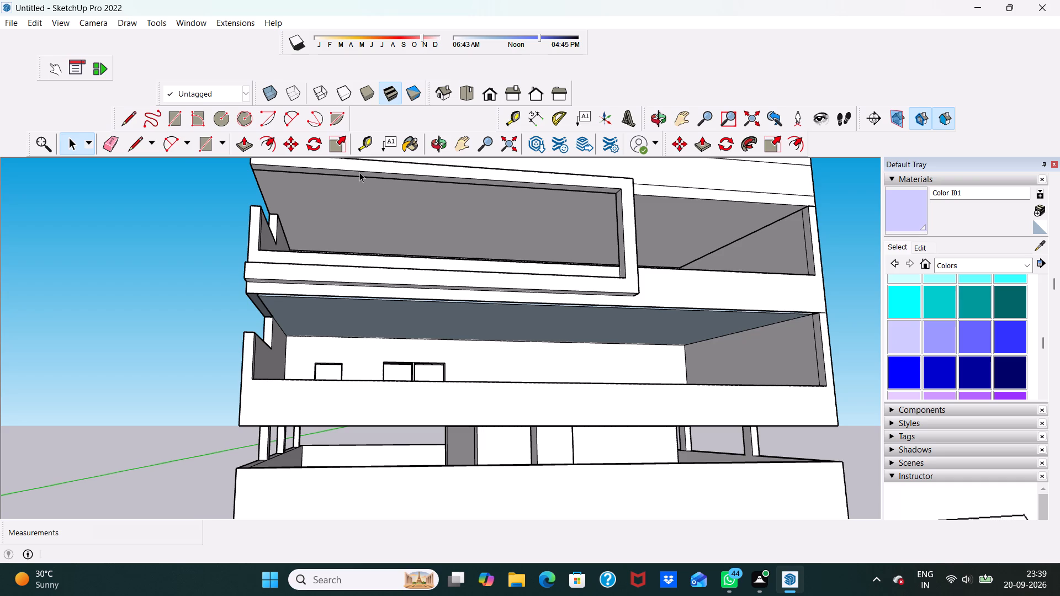
scroll(359, 172, "down", 5)
middle_click_drag(350, 191, 329, 298)
scroll(329, 298, "up", 6)
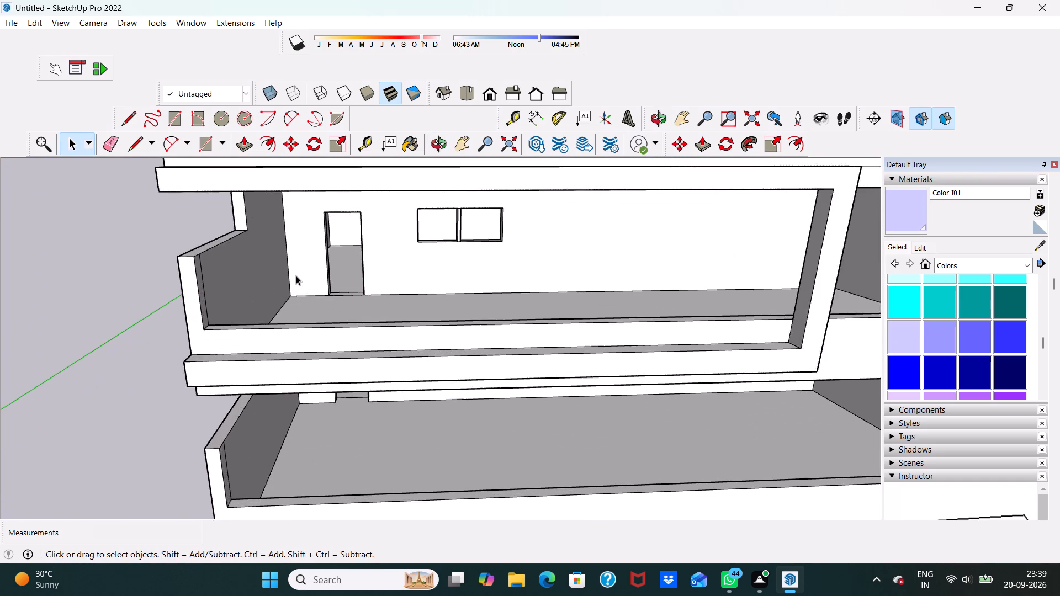
scroll(296, 275, "down", 1)
middle_click_drag(296, 275, 301, 225)
scroll(291, 232, "down", 8)
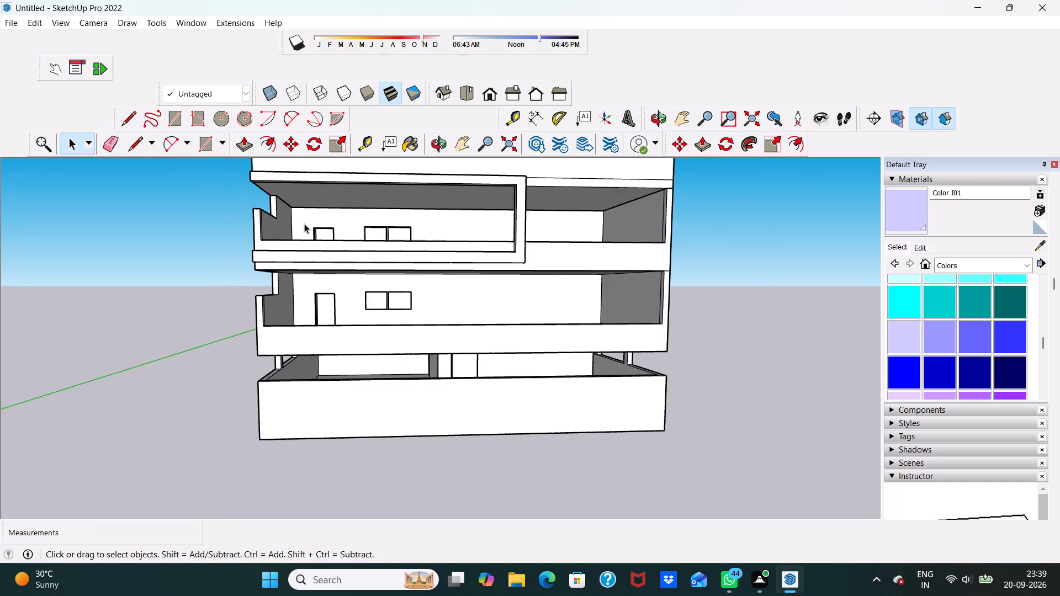
scroll(305, 223, "up", 2)
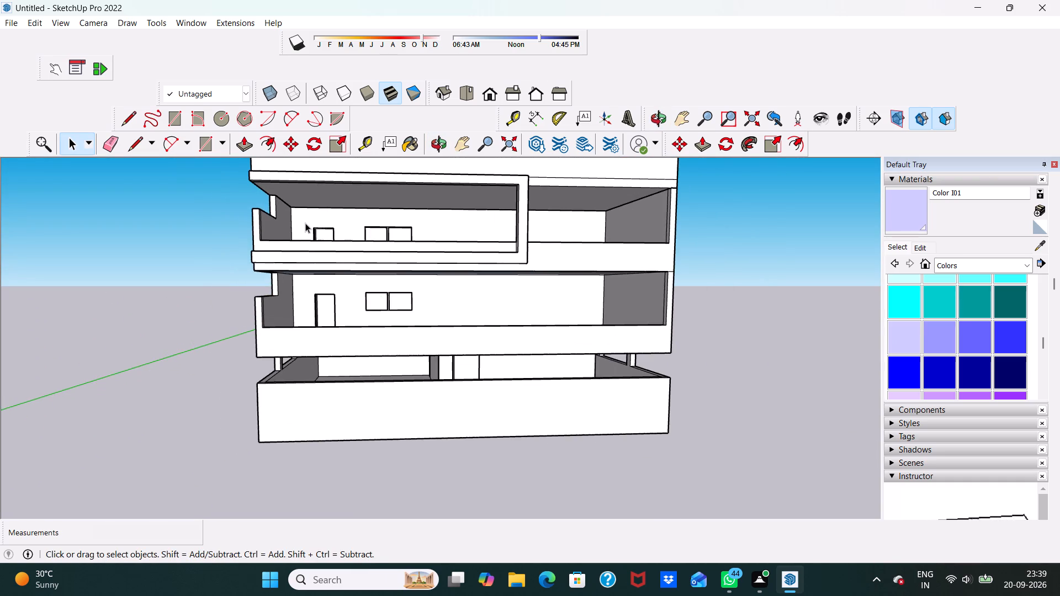
scroll(305, 223, "up", 1)
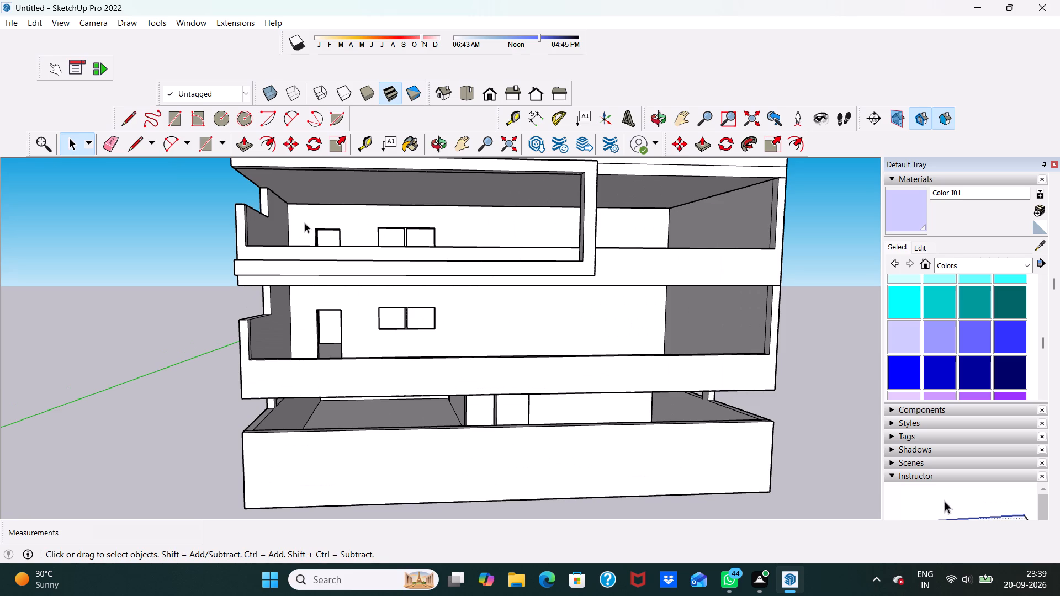
middle_click_drag(305, 223, 302, 207)
scroll(301, 210, "down", 5)
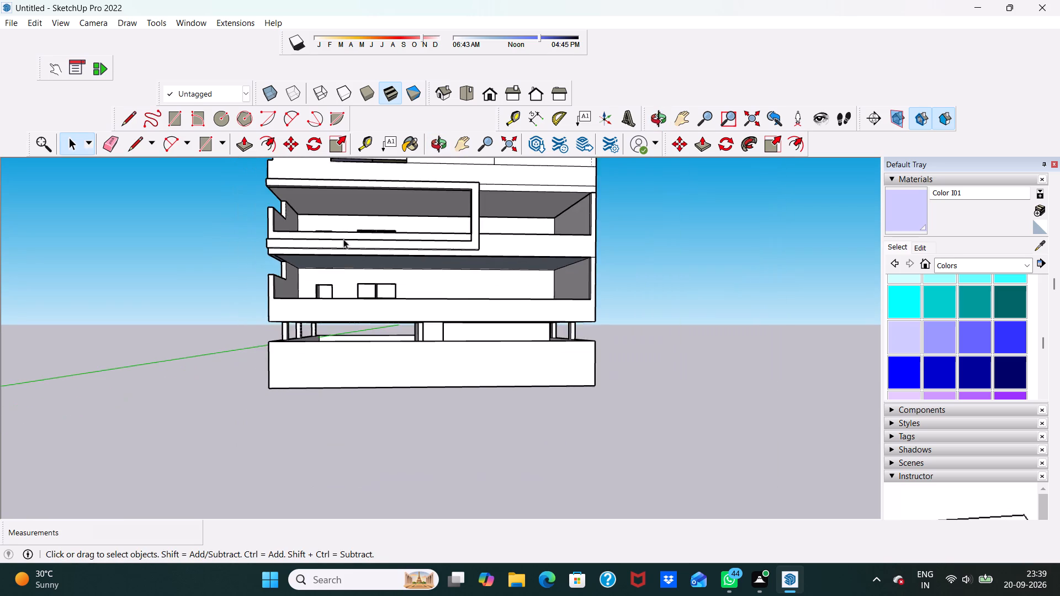
scroll(349, 215, "down", 2)
middle_click_drag(354, 193, 369, 161)
scroll(369, 161, "up", 3)
scroll(261, 248, "up", 4)
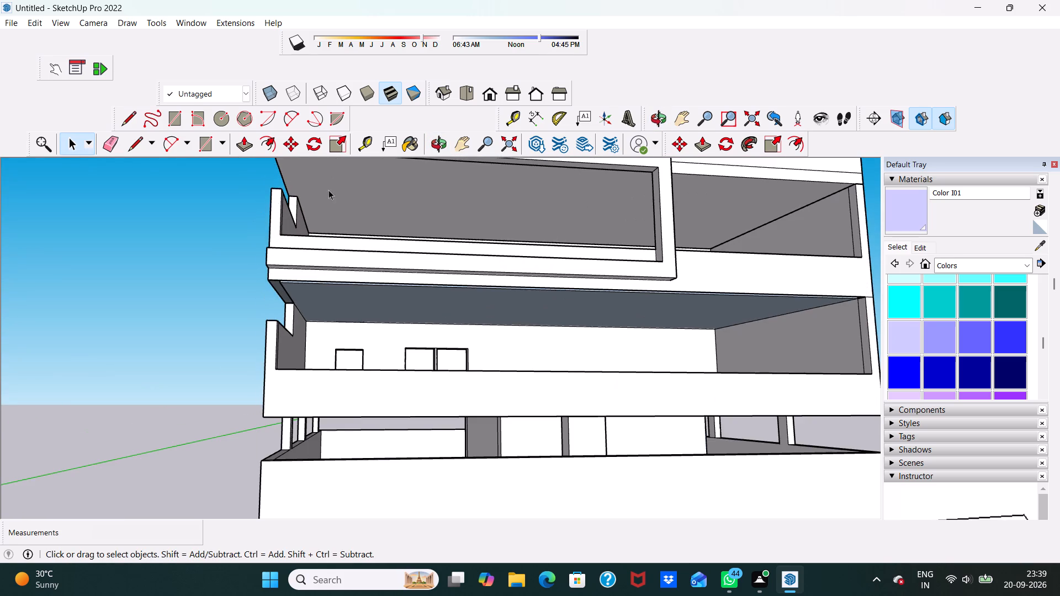
scroll(344, 186, "down", 5)
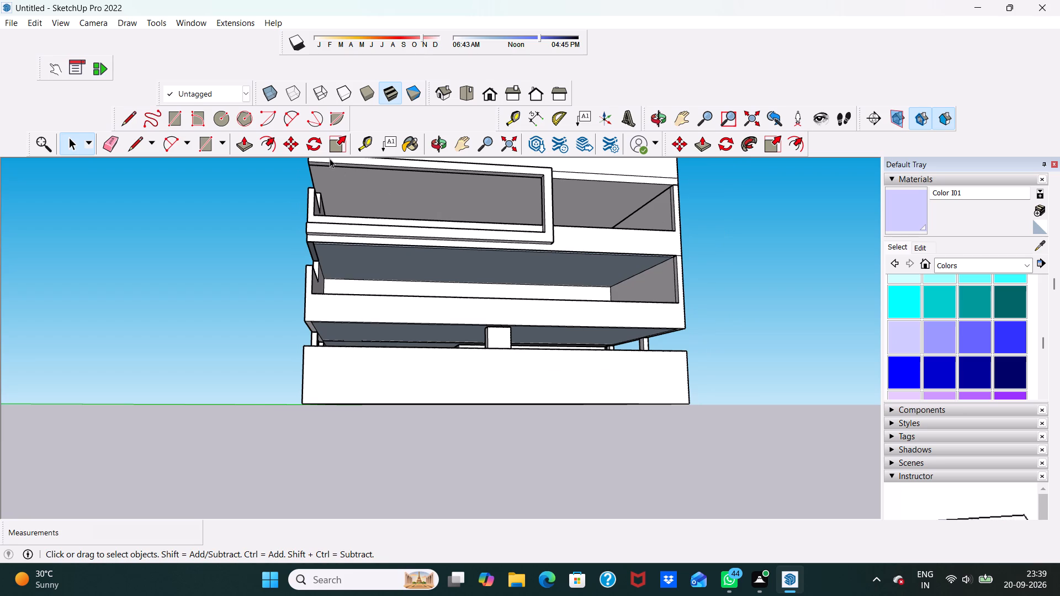
scroll(330, 166, "up", 11)
scroll(193, 166, "down", 1)
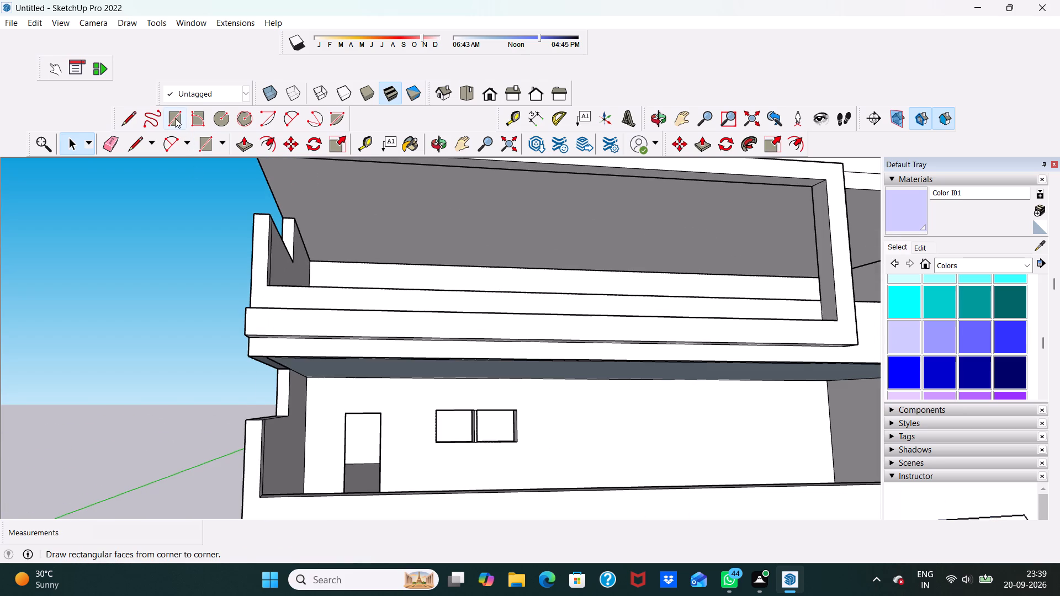
Draw a rectangle about 34' 10" by 10' 7" on the upper balcony's ceiling, starting at its outer corner behind the frame's upper strip.
left_click(175, 118)
scroll(247, 206, "down", 5)
scroll(262, 203, "up", 4)
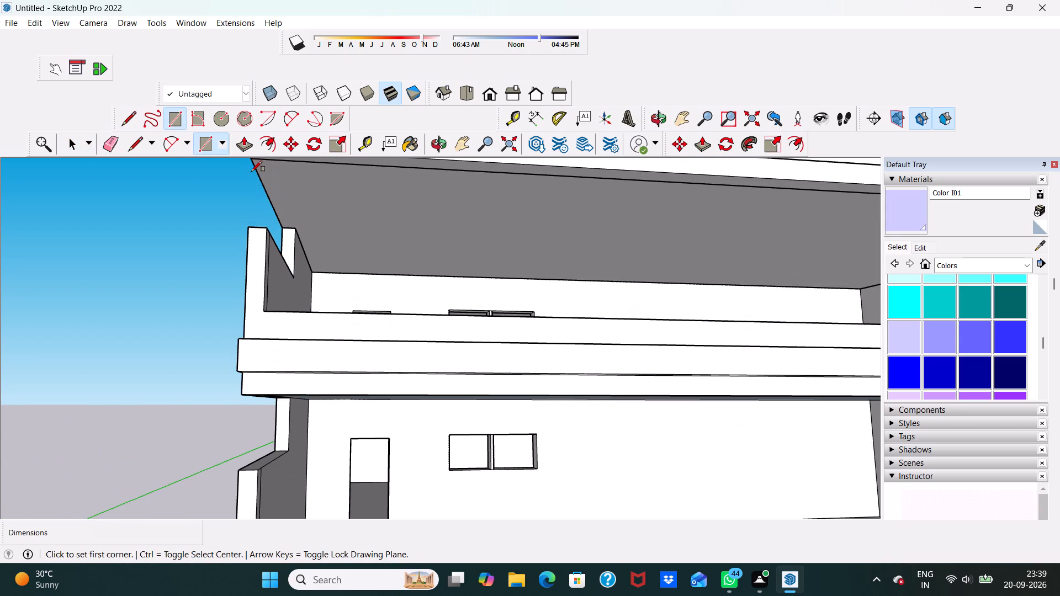
left_click(252, 162)
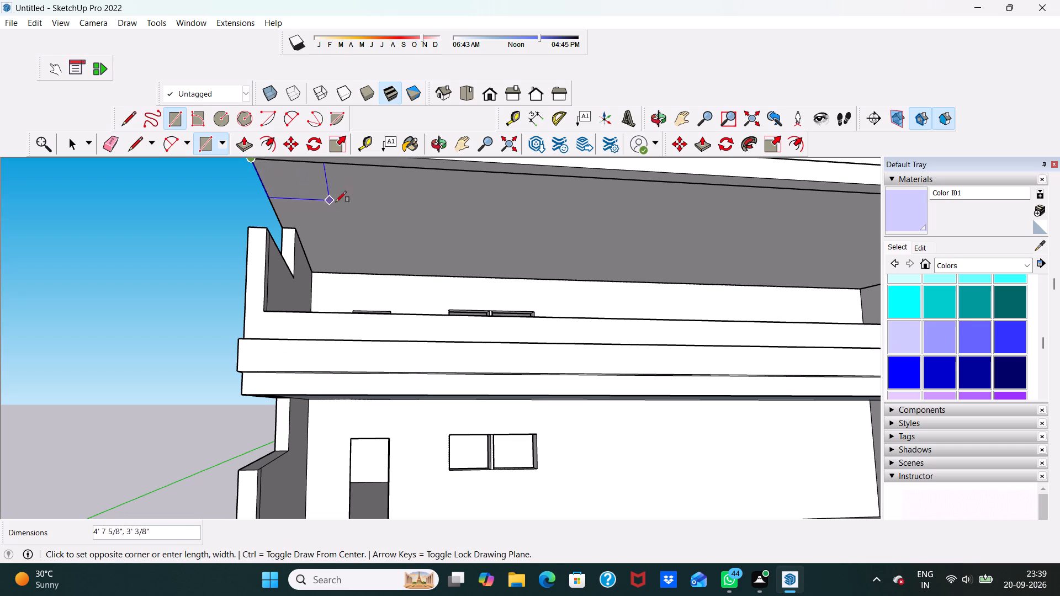
scroll(660, 235, "down", 2)
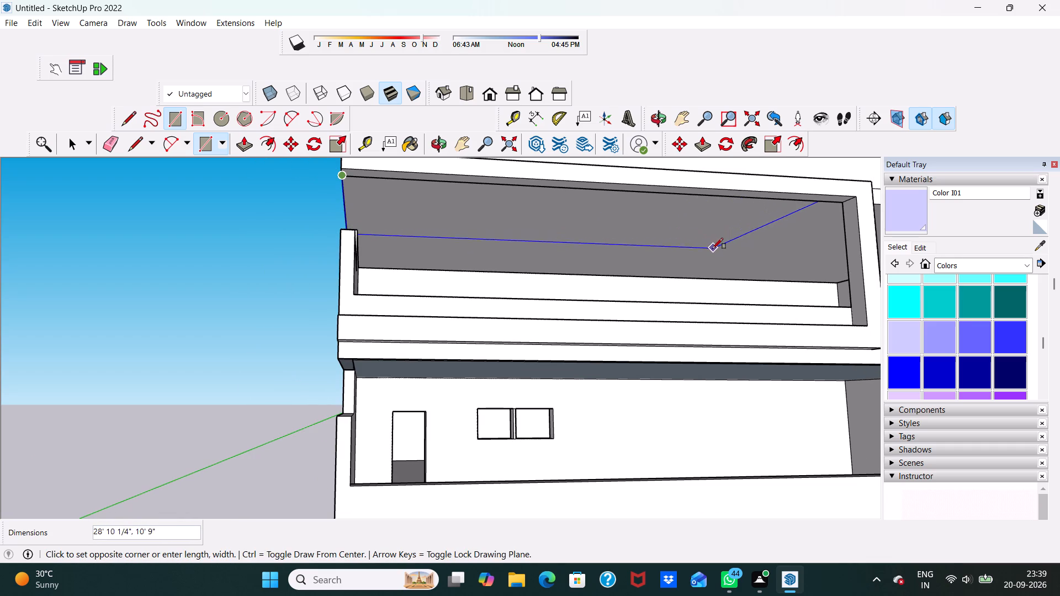
left_click(783, 251)
Push/Pull the new rectangle on the upper balcony's ceiling down 3".
scroll(512, 279, "down", 3)
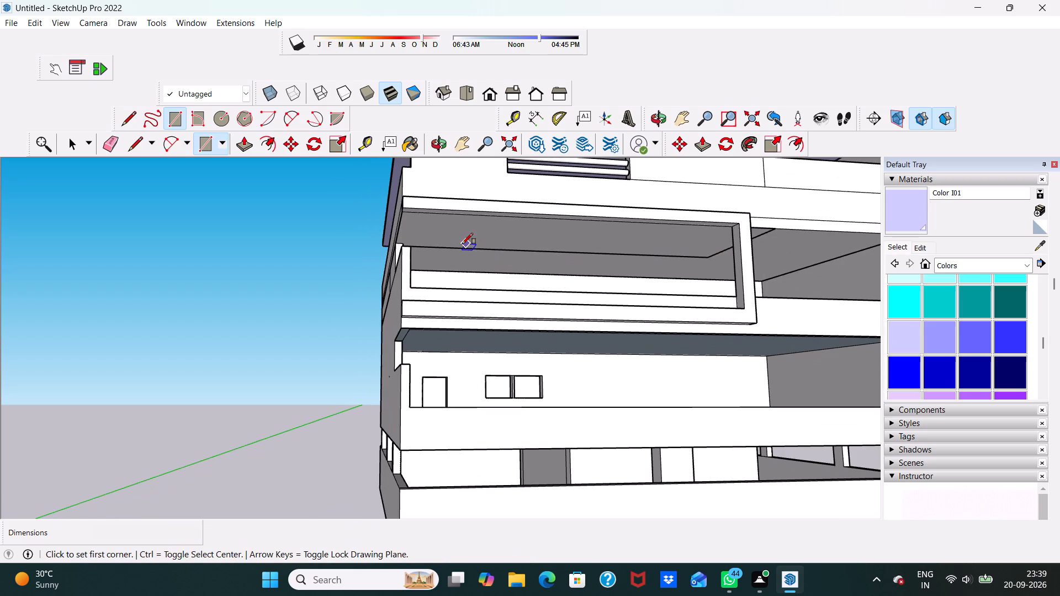
key("space")
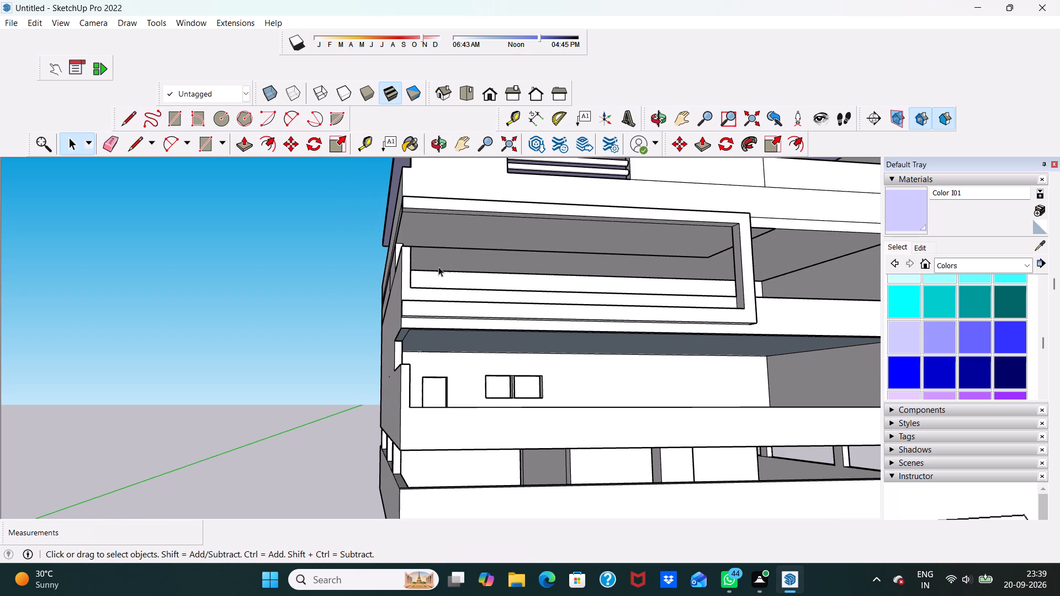
left_click(464, 222)
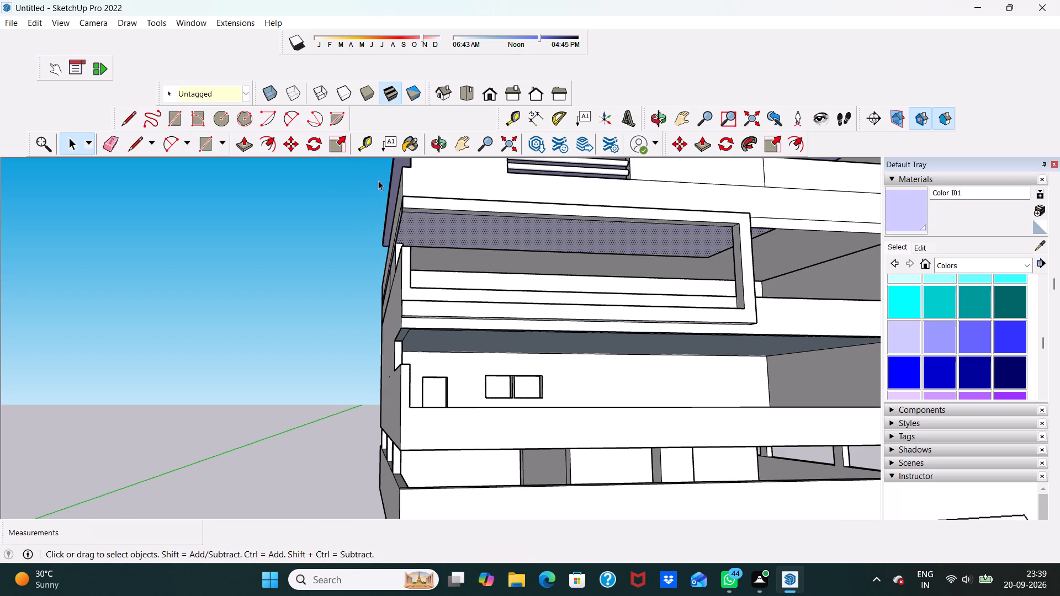
left_click(242, 145)
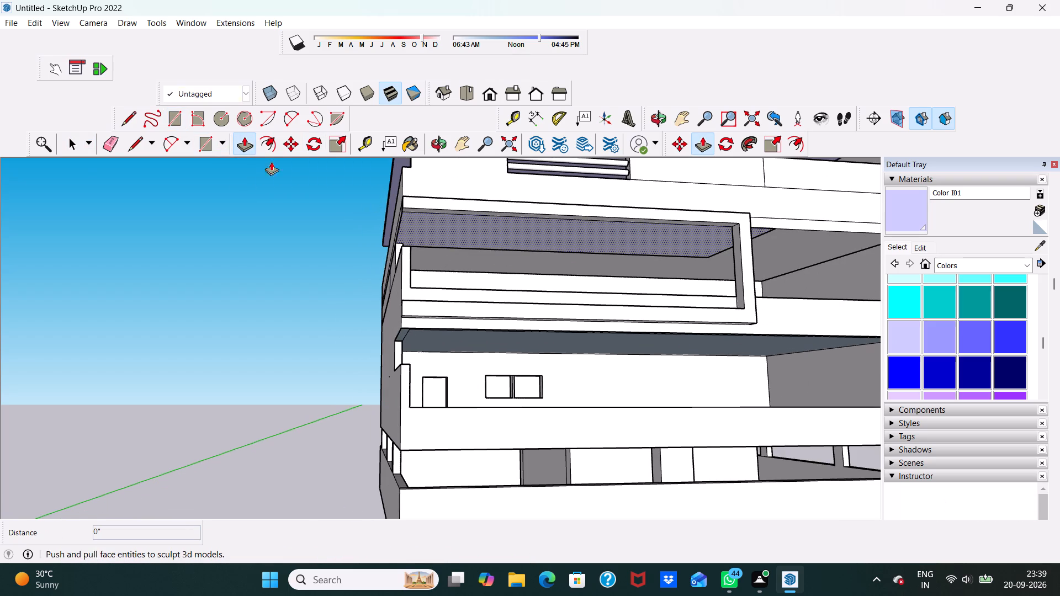
left_click(474, 225)
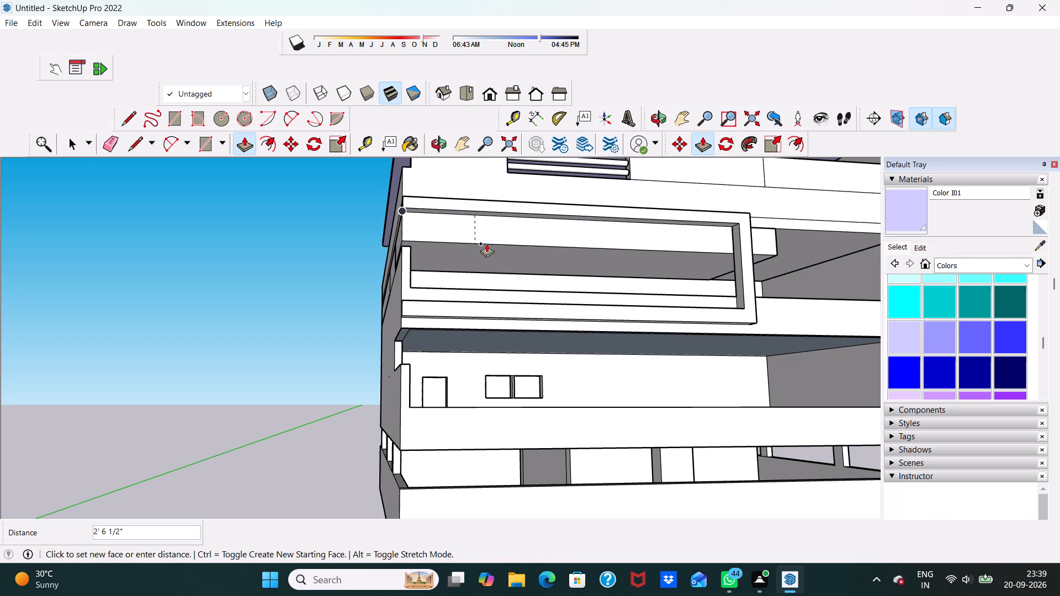
type("3\"")
key("Return")
Push/Pull the dropped panel beneath the upper balcony's ceiling down another 2".
scroll(507, 224, "down", 2)
middle_click_drag(489, 239, 453, 276)
scroll(455, 268, "up", 4)
middle_click_drag(423, 238, 435, 229)
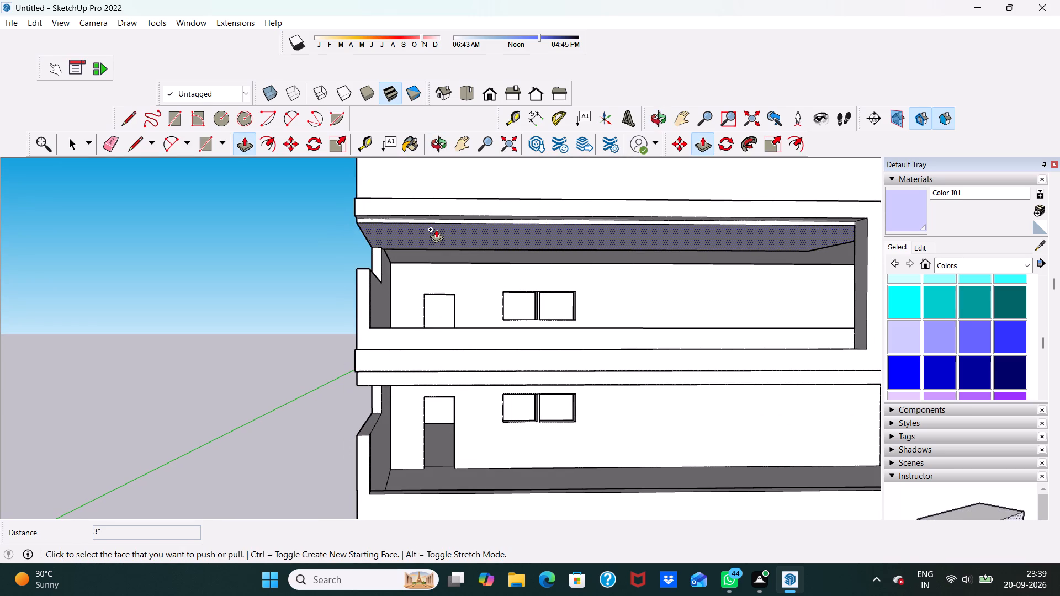
scroll(475, 232, "up", 5)
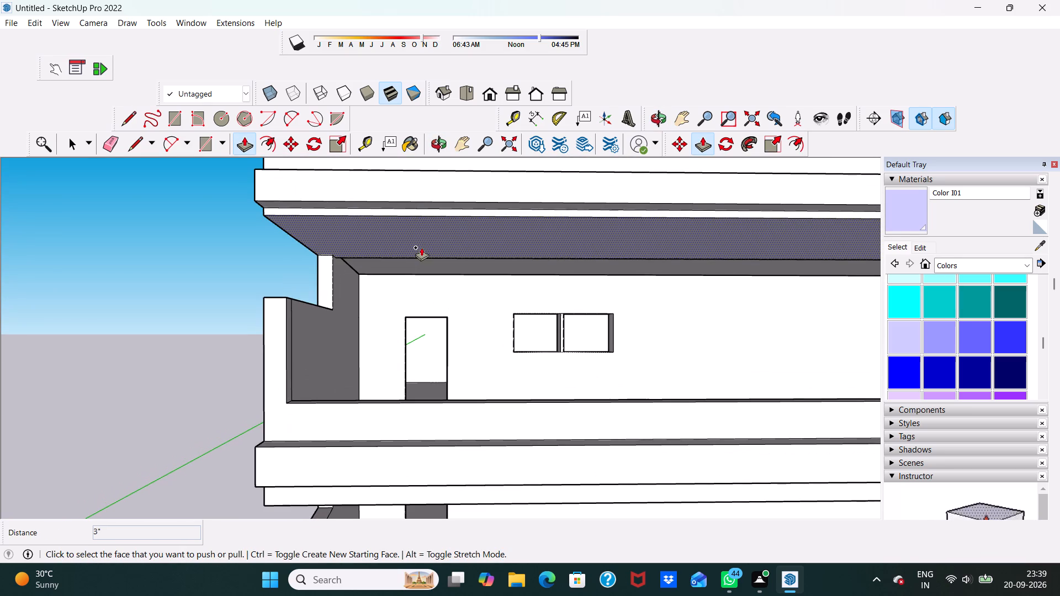
left_click(422, 244)
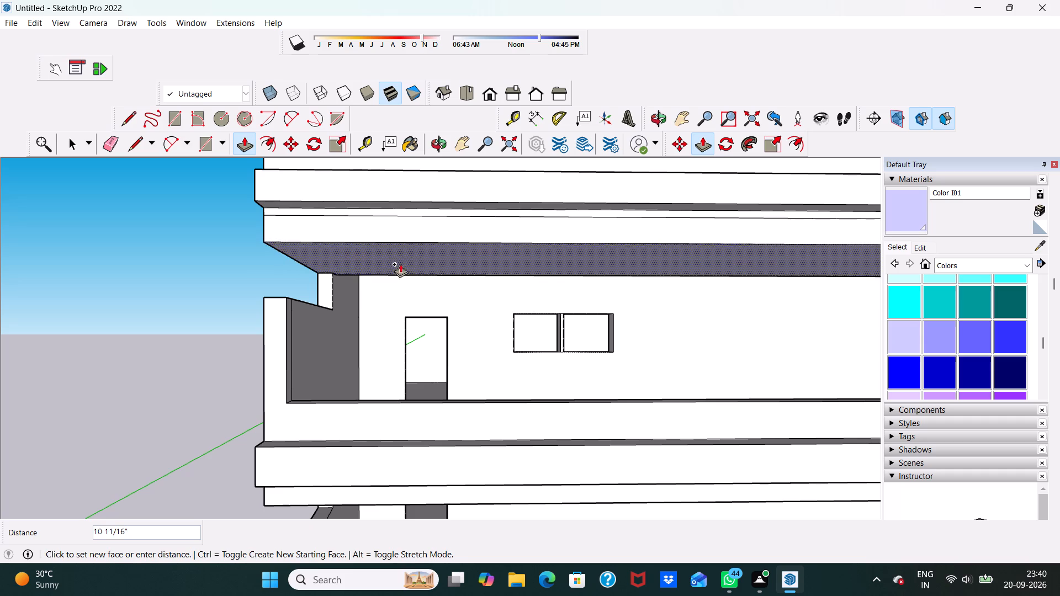
type("2\"")
key("Return")
scroll(404, 262, "up", 2)
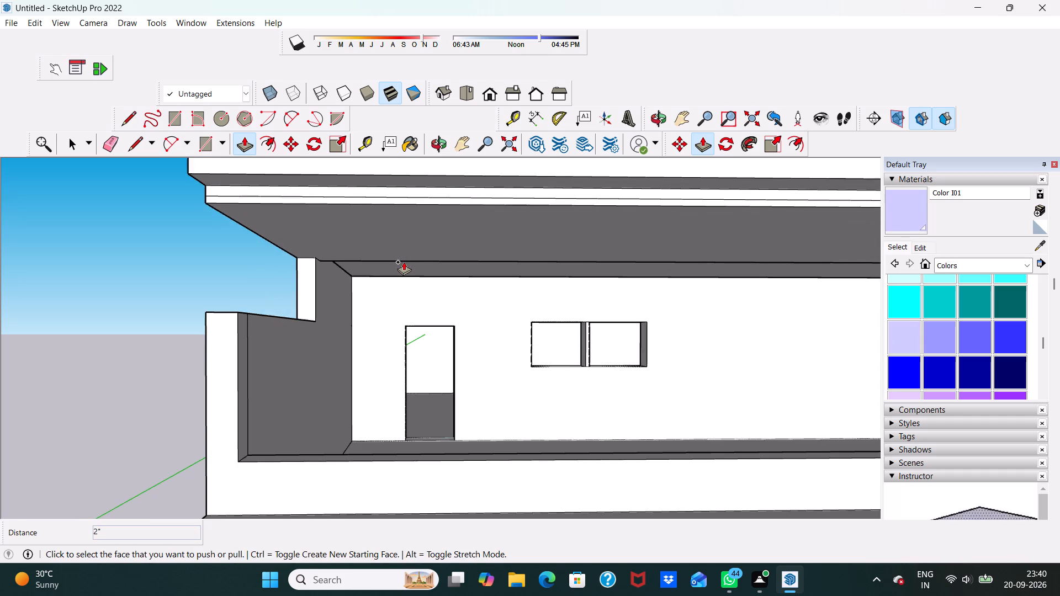
scroll(402, 164, "up", 5)
key("space")
key("space")
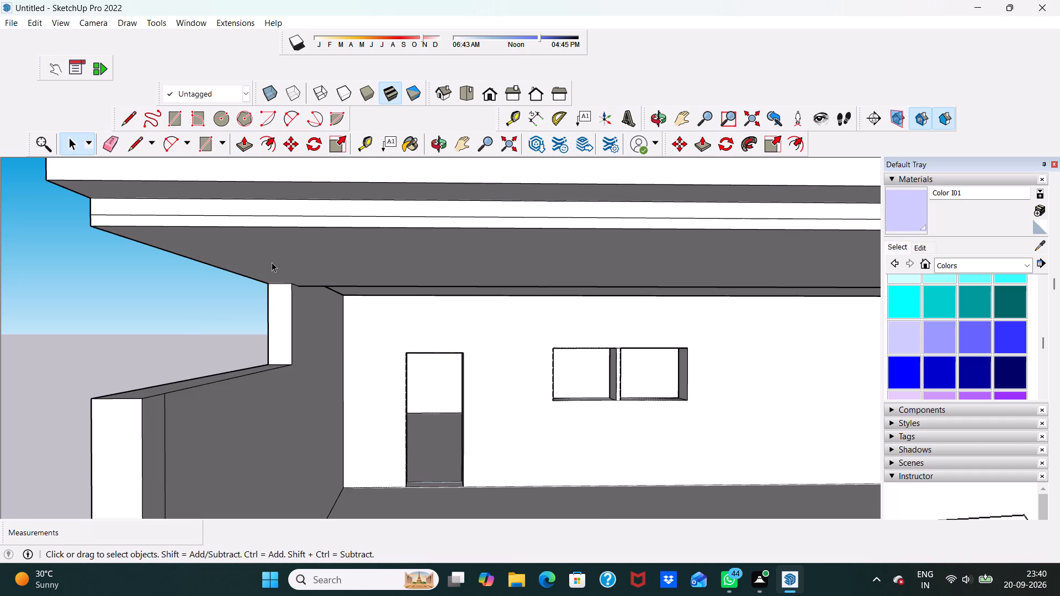
Erase the seam line on the dropped ceiling panel's side face and the leftover short edge where it meets the wall.
scroll(268, 259, "down", 4)
middle_click_drag(290, 266, 534, 253)
scroll(534, 253, "up", 4)
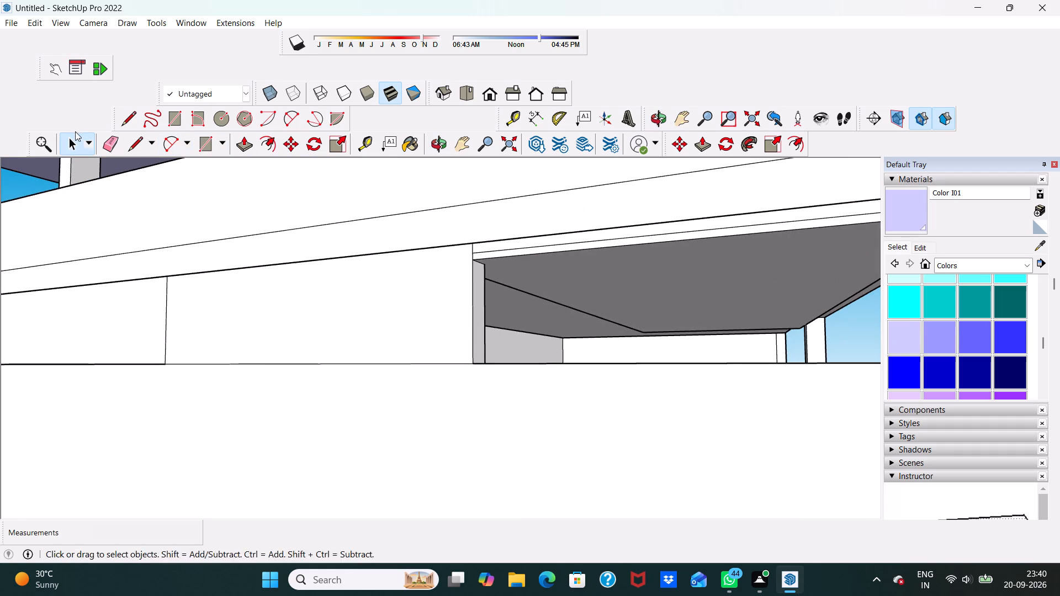
left_click(113, 144)
scroll(488, 248, "up", 3)
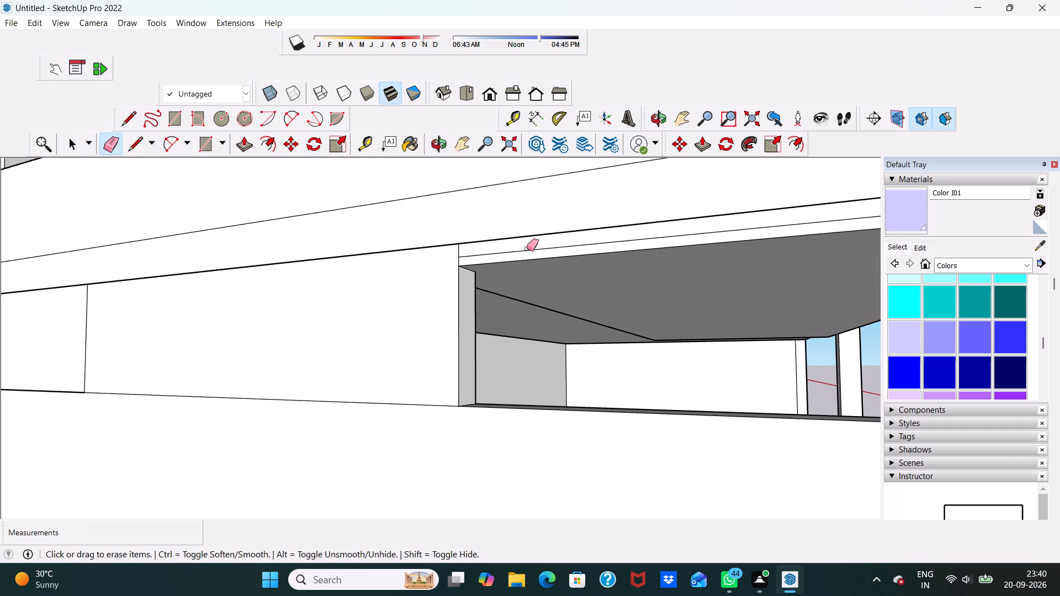
left_click(527, 248)
left_click(527, 249)
scroll(527, 245, "down", 2)
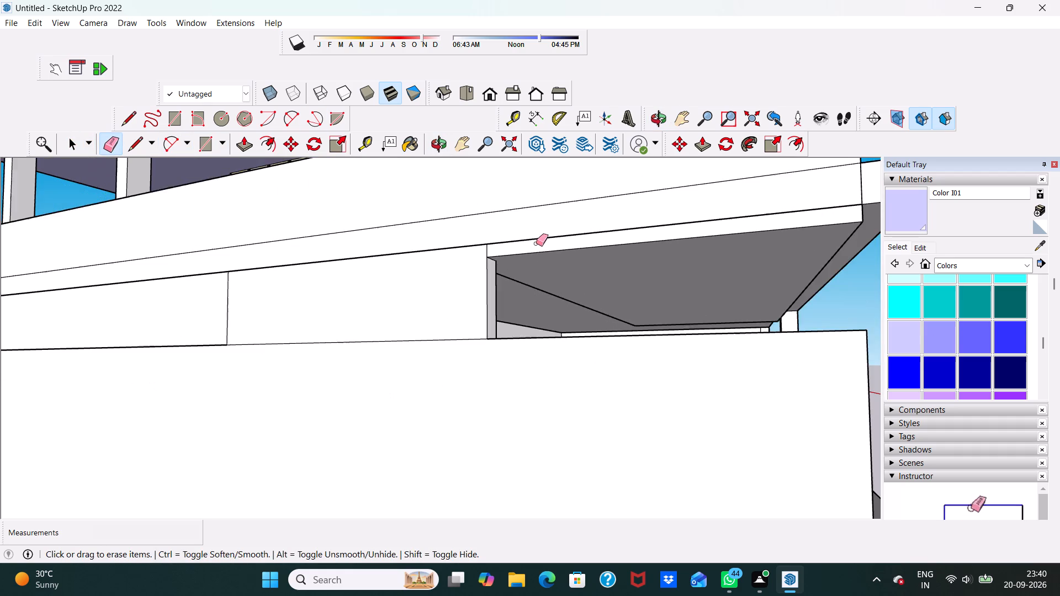
scroll(536, 243, "down", 5)
middle_click_drag(567, 233, 457, 266)
scroll(448, 267, "up", 3)
scroll(382, 278, "up", 5)
left_click(353, 286)
scroll(361, 281, "down", 5)
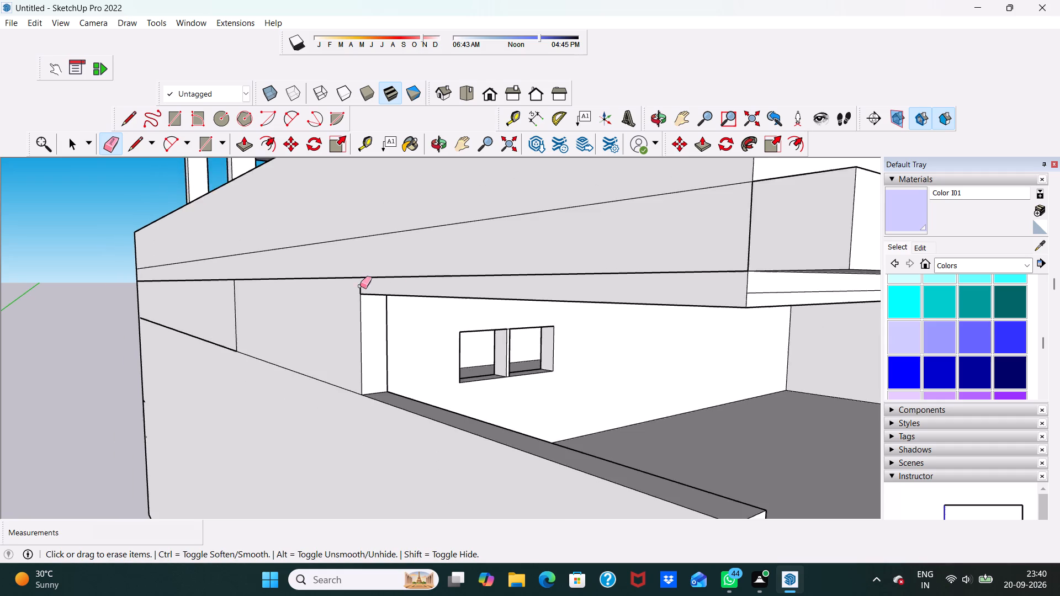
scroll(364, 285, "up", 10)
left_click(353, 294)
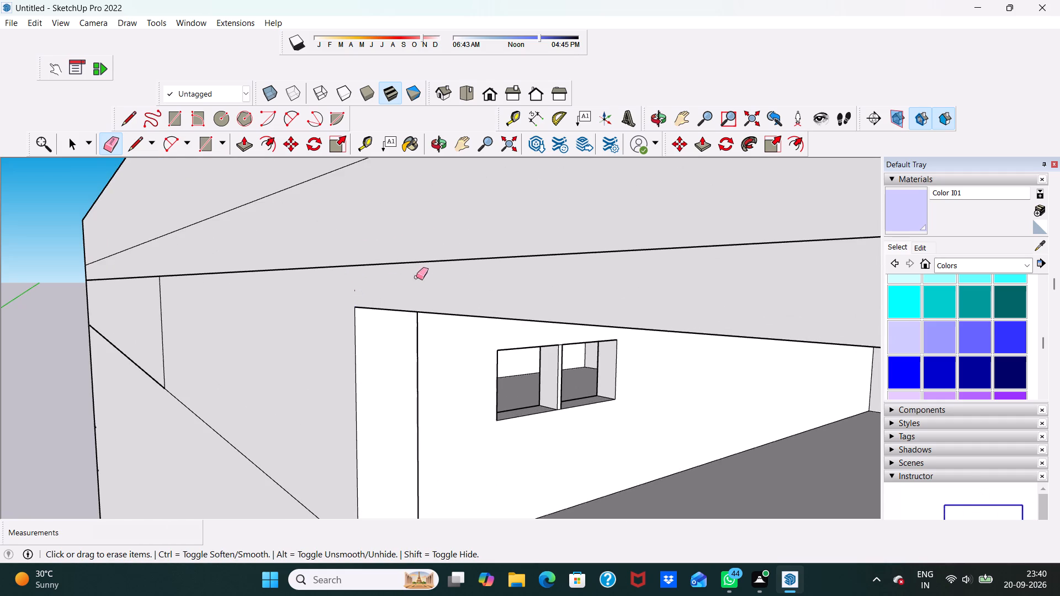
Erase the seam line along the dropped ceiling panel's front face, behind the frame's upper strip.
scroll(420, 275, "down", 5)
scroll(350, 272, "down", 4)
middle_click_drag(342, 240, 207, 202)
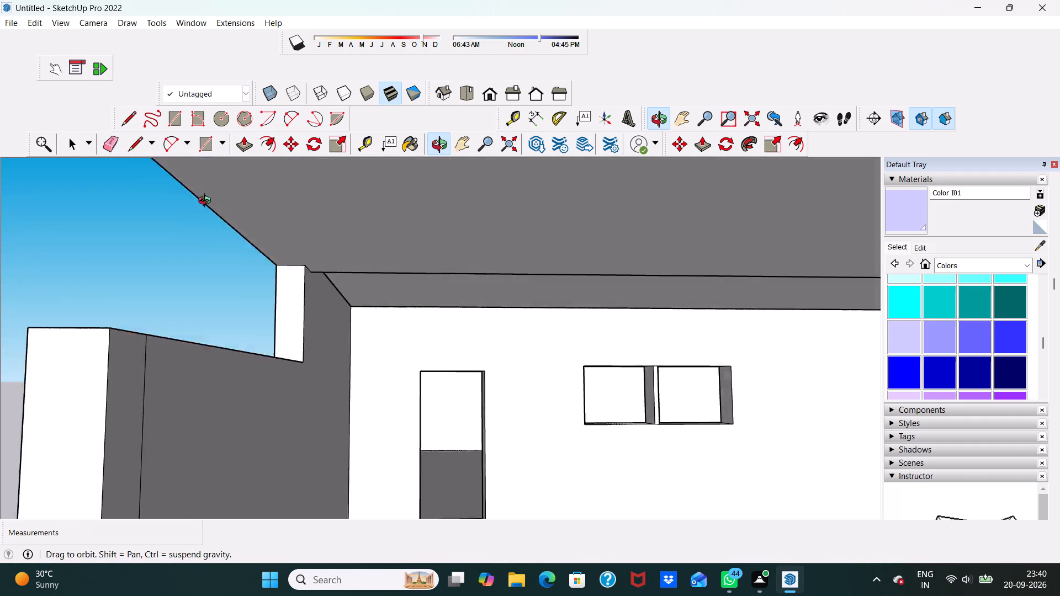
middle_click_drag(207, 202, 248, 177)
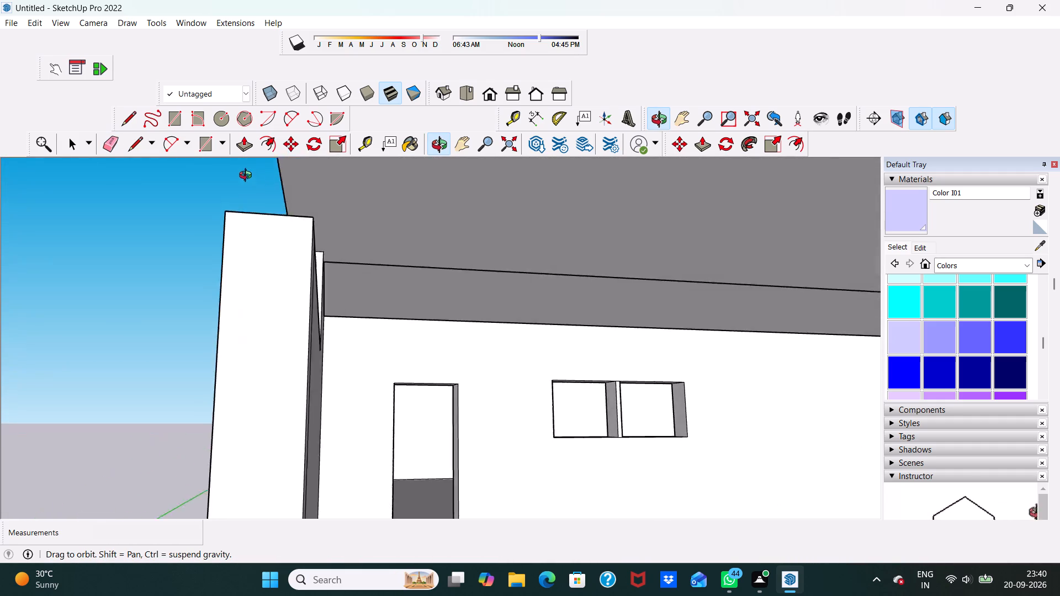
middle_click_drag(248, 177, 195, 237)
scroll(199, 236, "up", 1)
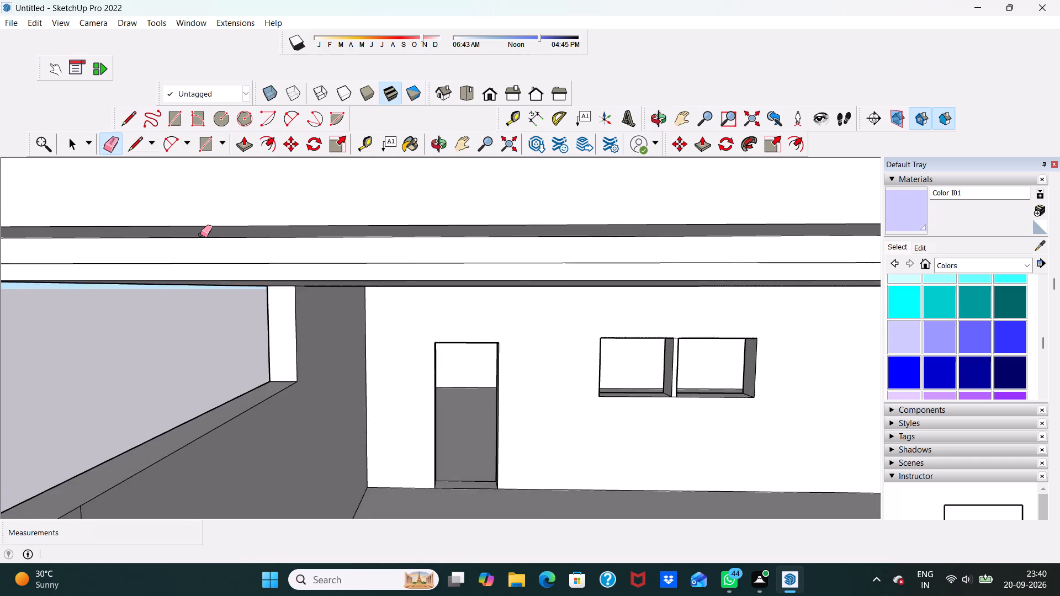
scroll(200, 235, "down", 16)
scroll(263, 261, "up", 10)
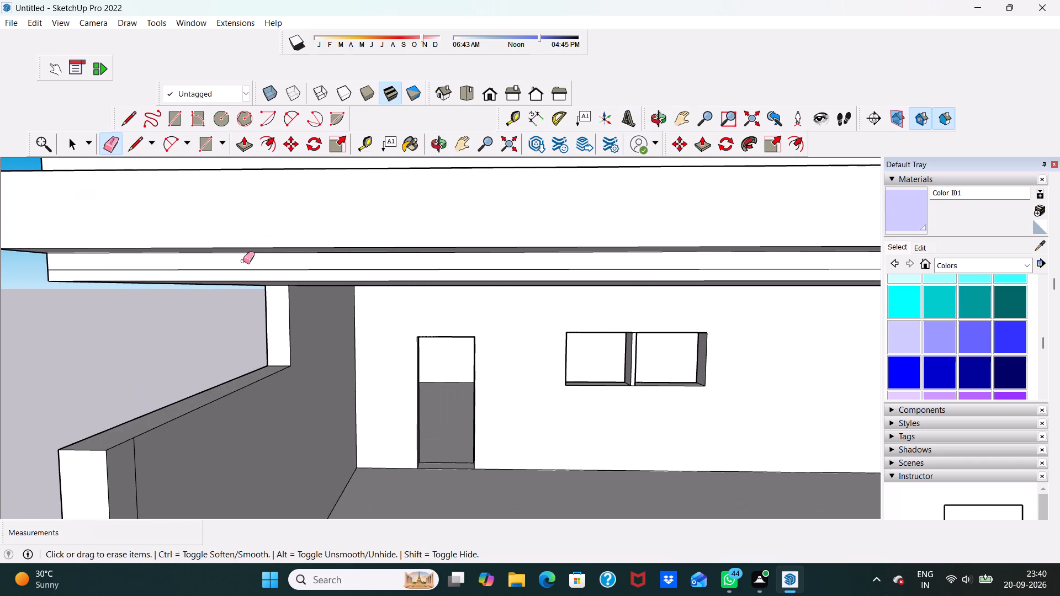
left_click(241, 269)
scroll(241, 269, "down", 5)
middle_click_drag(287, 267, 351, 281)
scroll(287, 267, "down", 1)
scroll(351, 281, "up", 2)
scroll(340, 269, "down", 6)
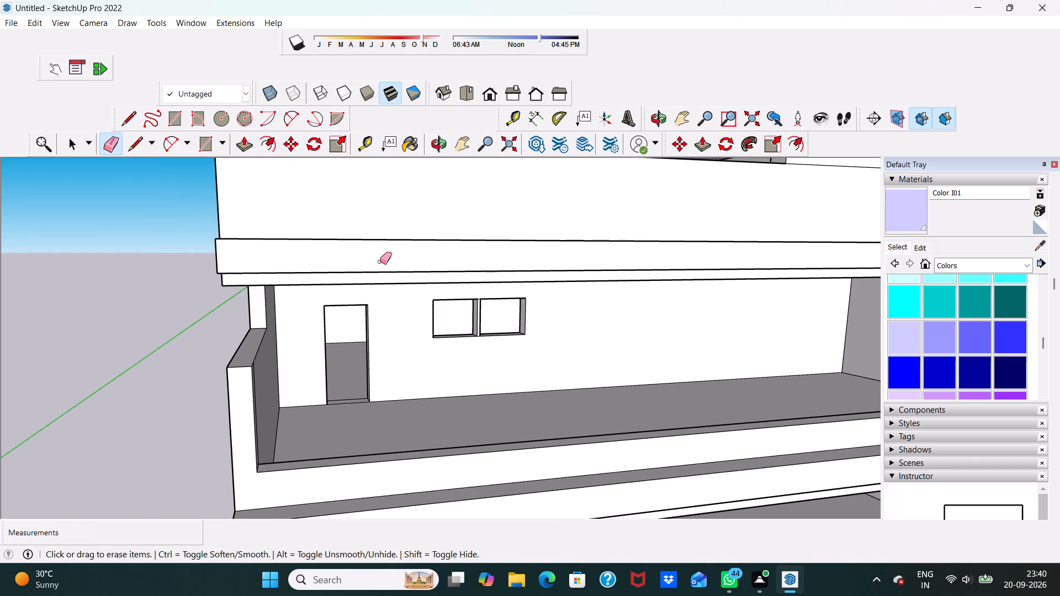
Examine the dropped ceiling panel, projecting frame and side wall of the upper balcony from the front and from below.
key("space")
scroll(333, 236, "down", 5)
middle_click_drag(417, 251, 416, 250)
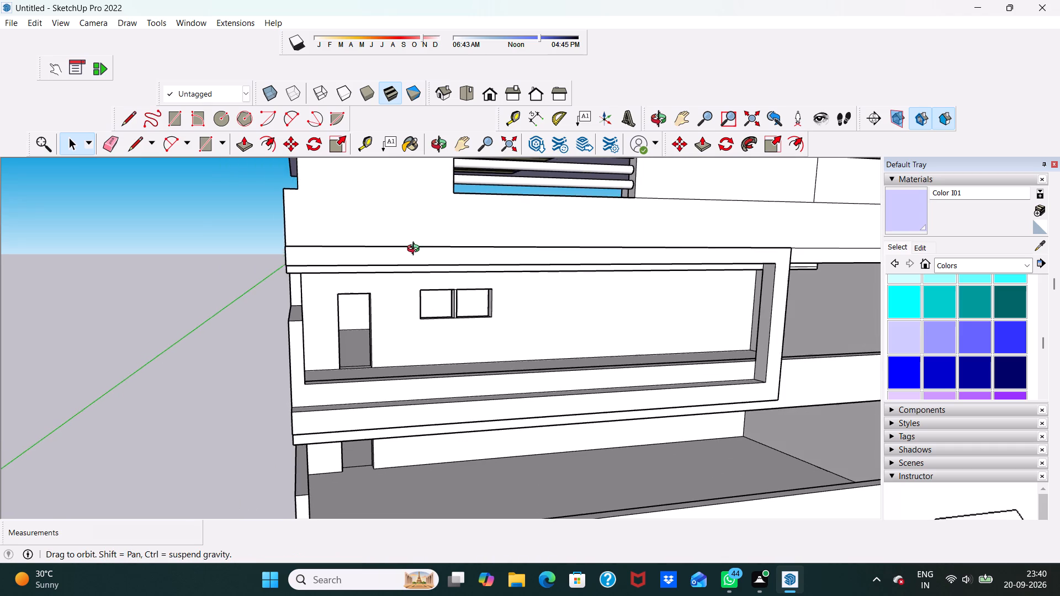
middle_click_drag(416, 250, 412, 251)
scroll(455, 216, "up", 2)
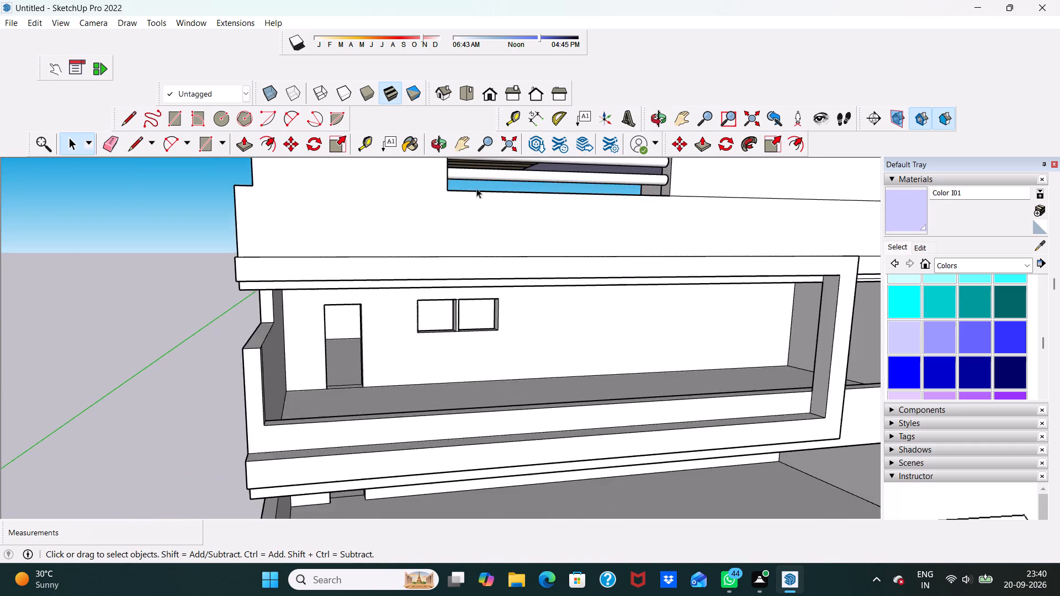
scroll(476, 188, "up", 1)
middle_click_drag(316, 304, 317, 220)
scroll(317, 220, "up", 2)
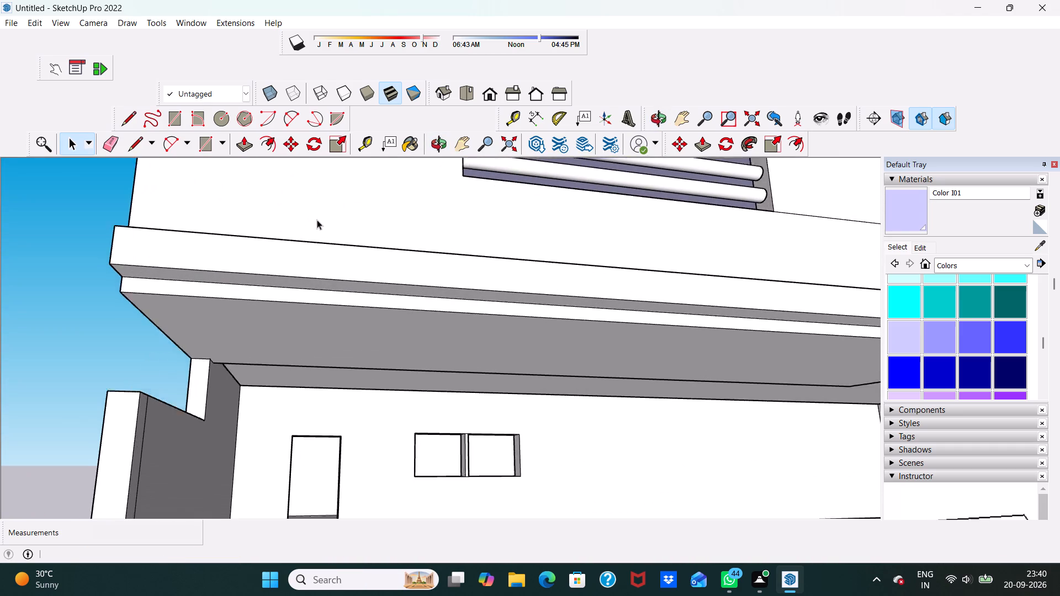
scroll(317, 220, "up", 2)
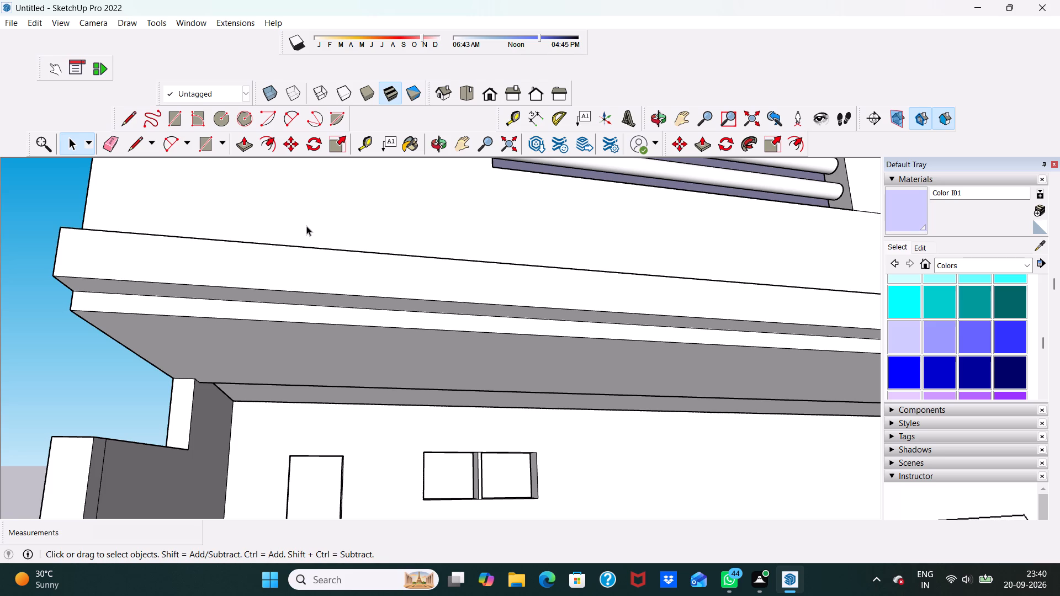
scroll(165, 317, "down", 3)
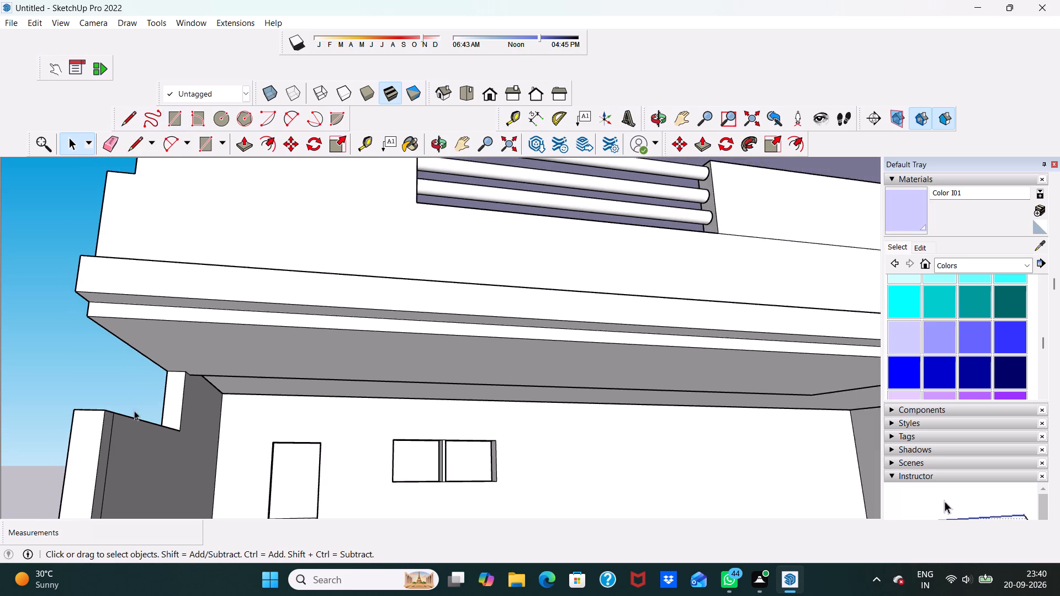
scroll(149, 437, "up", 2)
scroll(162, 435, "down", 2)
middle_click_drag(172, 426, 6, 462)
scroll(210, 426, "up", 3)
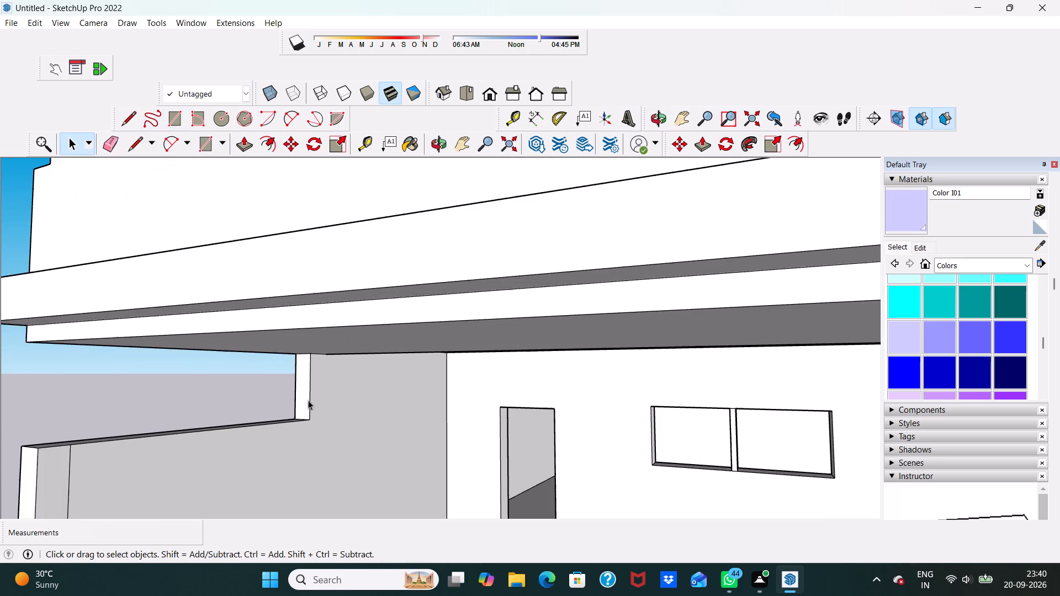
Draw a 7' vertical line on the upper balcony's side wall, from the parapet-top corner at the wall's end down to the floor.
scroll(160, 104, "down", 3)
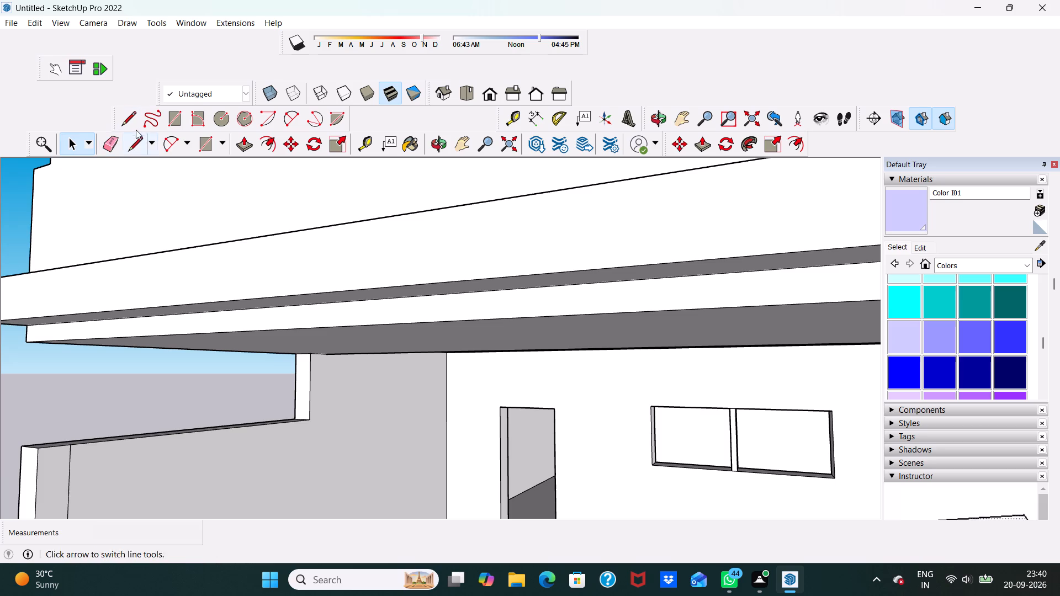
left_click(128, 115)
scroll(152, 222, "down", 5)
scroll(331, 448, "up", 1)
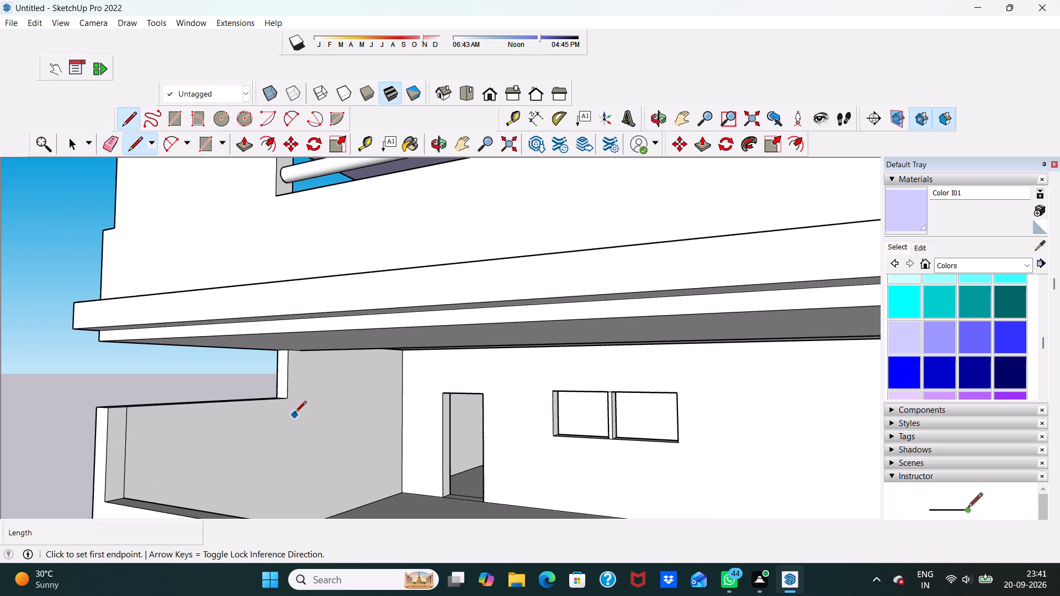
left_click(285, 401)
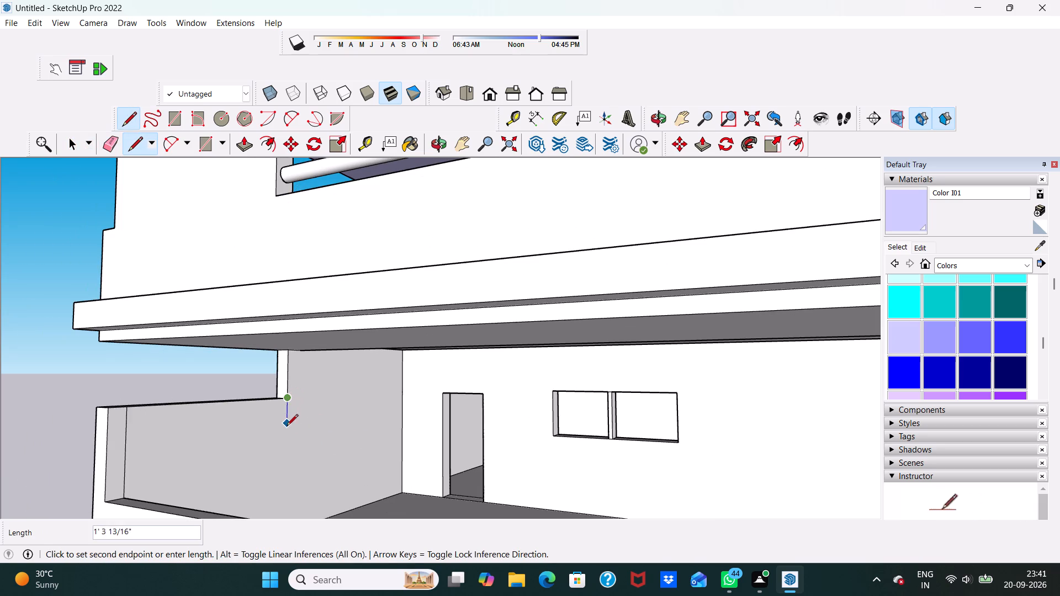
scroll(298, 456, "up", 2)
scroll(327, 515, "down", 1)
scroll(310, 520, "up", 1)
scroll(309, 480, "down", 5)
middle_click_drag(309, 480, 291, 520)
scroll(336, 493, "up", 10)
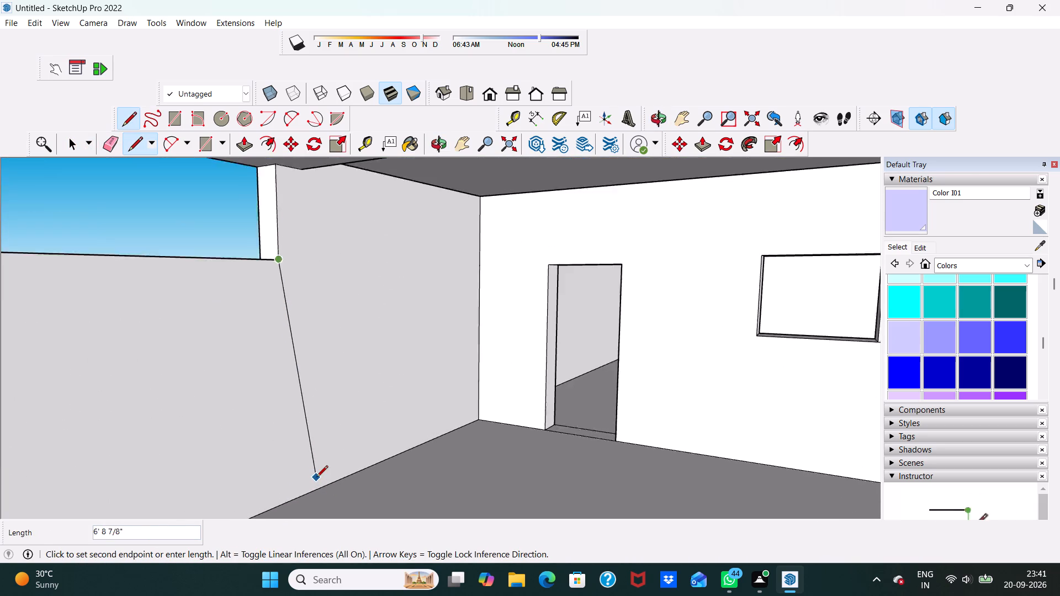
scroll(316, 478, "up", 7)
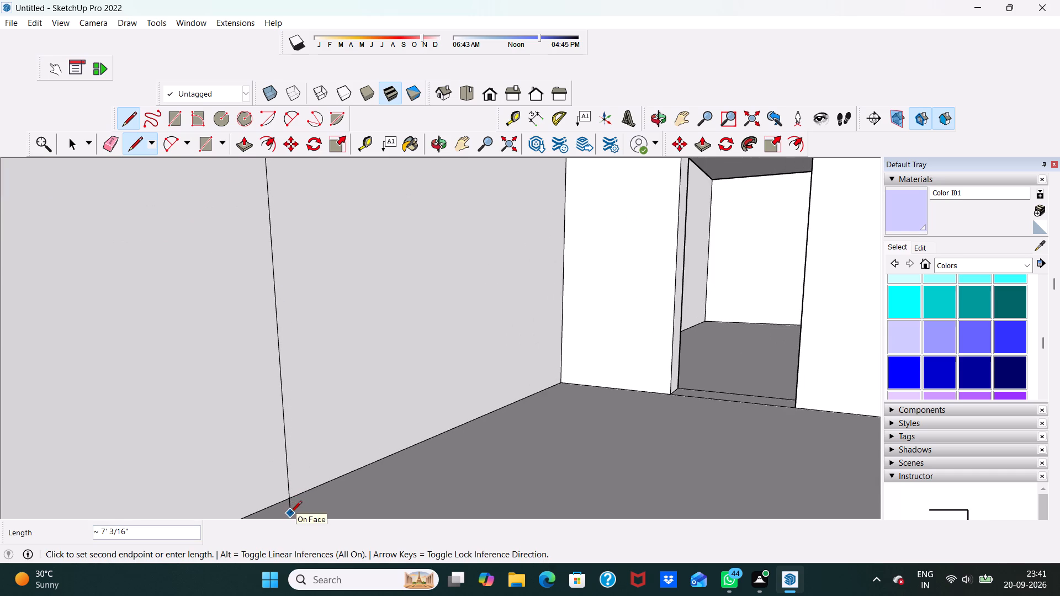
left_click(273, 507)
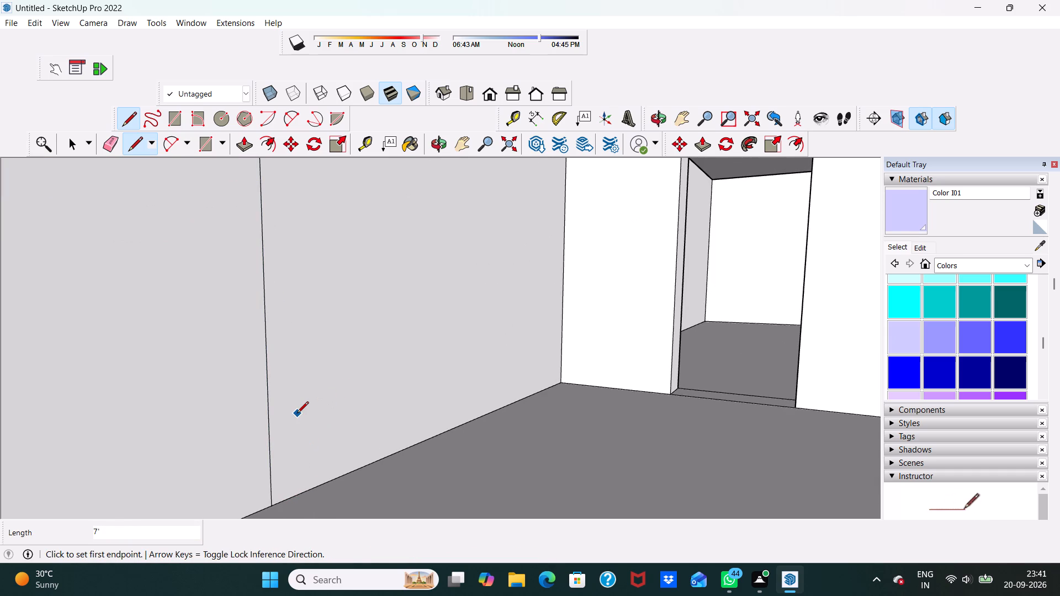
Push/Pull the side wall portion between the new line and the back wall inward about 2' 2".
key("space")
left_click(321, 374)
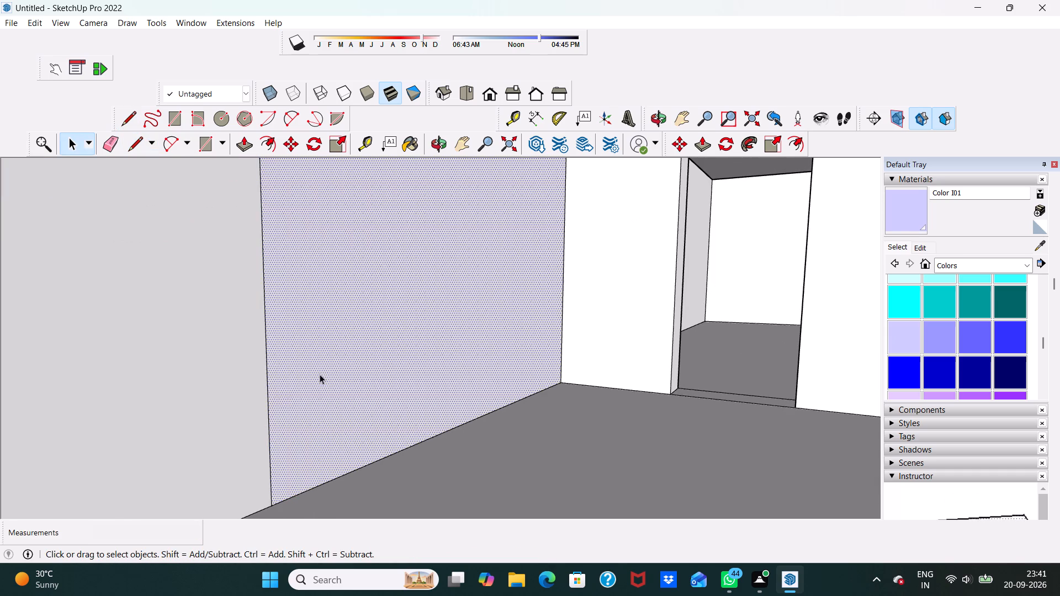
left_click(243, 138)
left_click(358, 285)
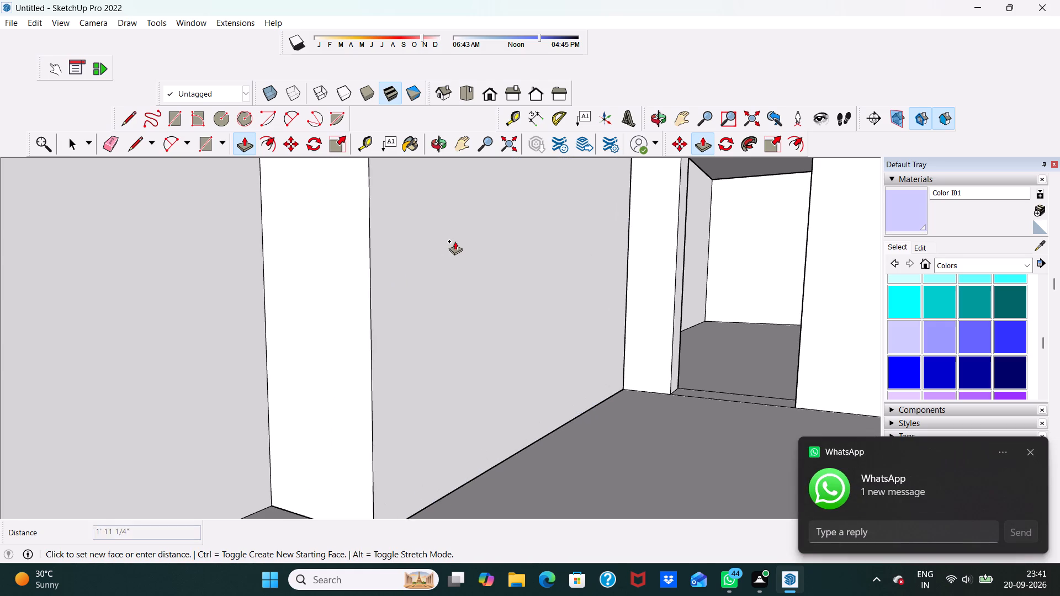
left_click(469, 252)
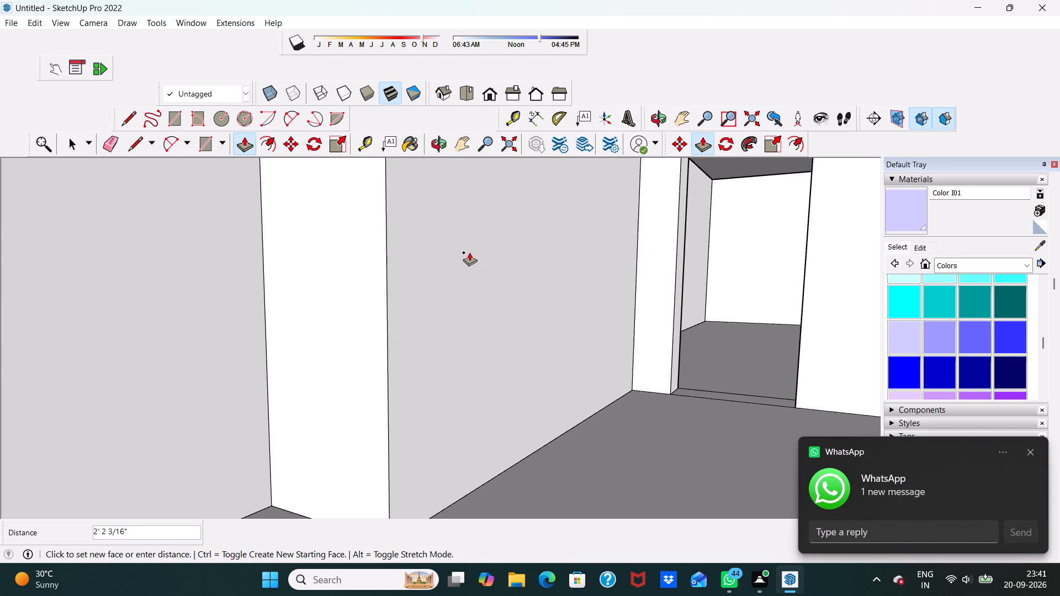
scroll(466, 251, "down", 10)
key("space")
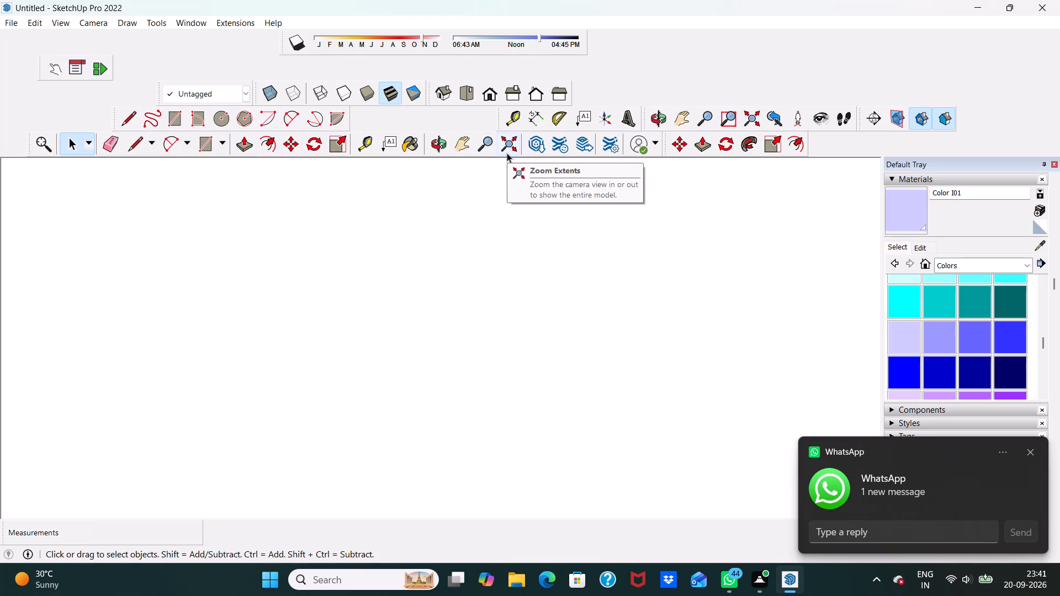
key("space")
Return to the front view and examine the upper and lower balconies' side walls near the back wall.
left_click(491, 84)
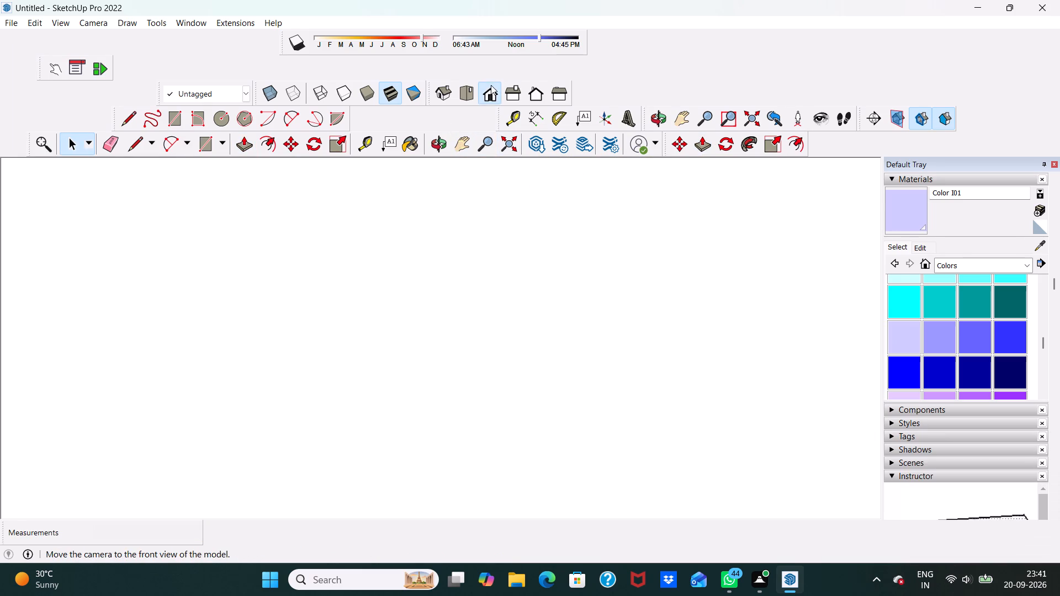
scroll(521, 309, "down", 4)
scroll(444, 343, "down", 4)
middle_click_drag(443, 343, 402, 371)
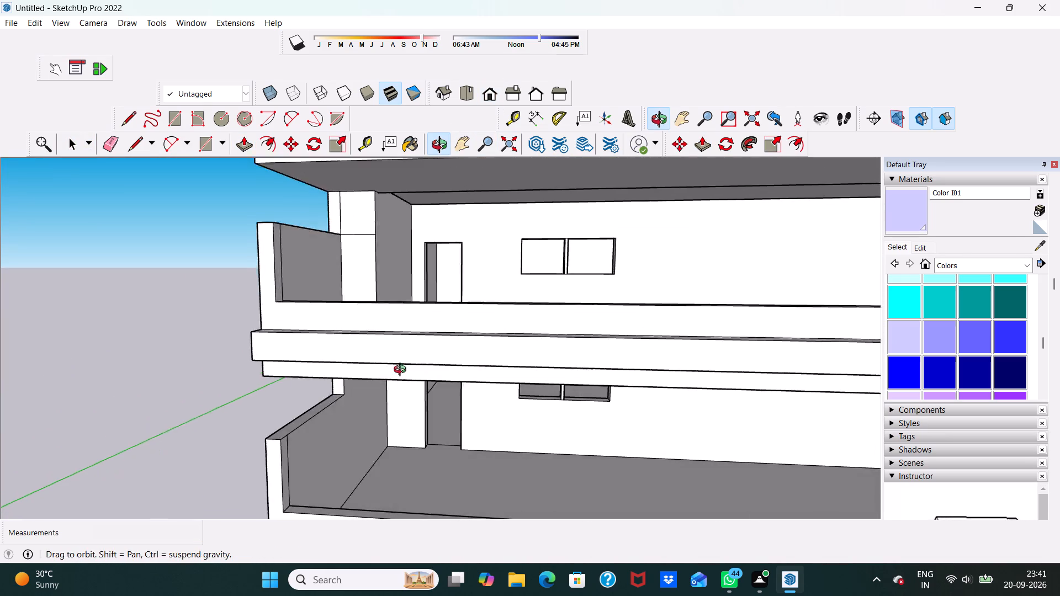
middle_click_drag(402, 371, 394, 371)
scroll(394, 371, "up", 3)
middle_click_drag(348, 422, 380, 377)
scroll(380, 377, "up", 5)
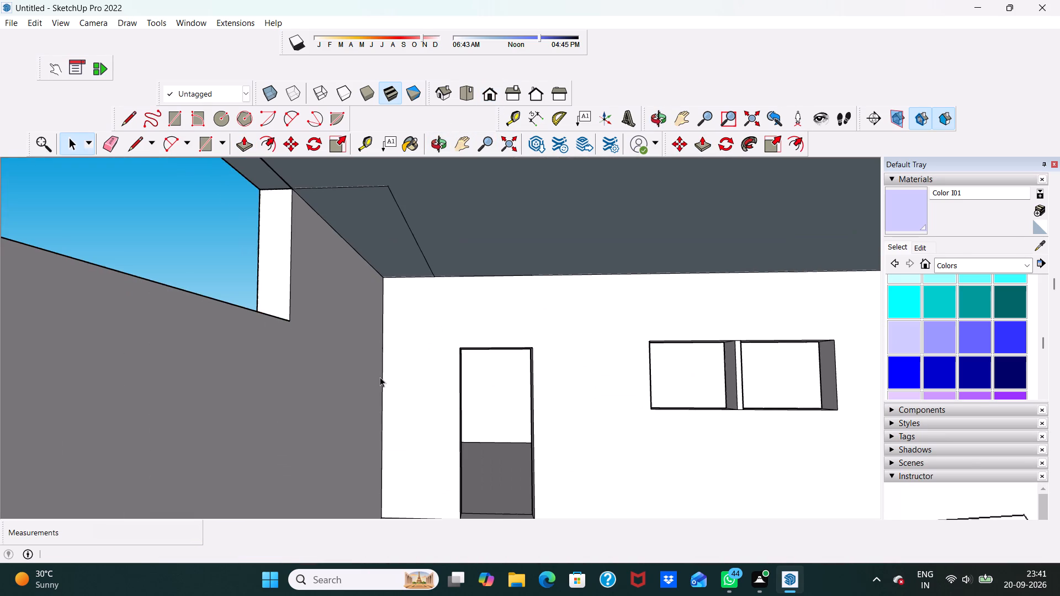
left_click(348, 376)
middle_click_drag(348, 376, 329, 377)
scroll(348, 376, "down", 1)
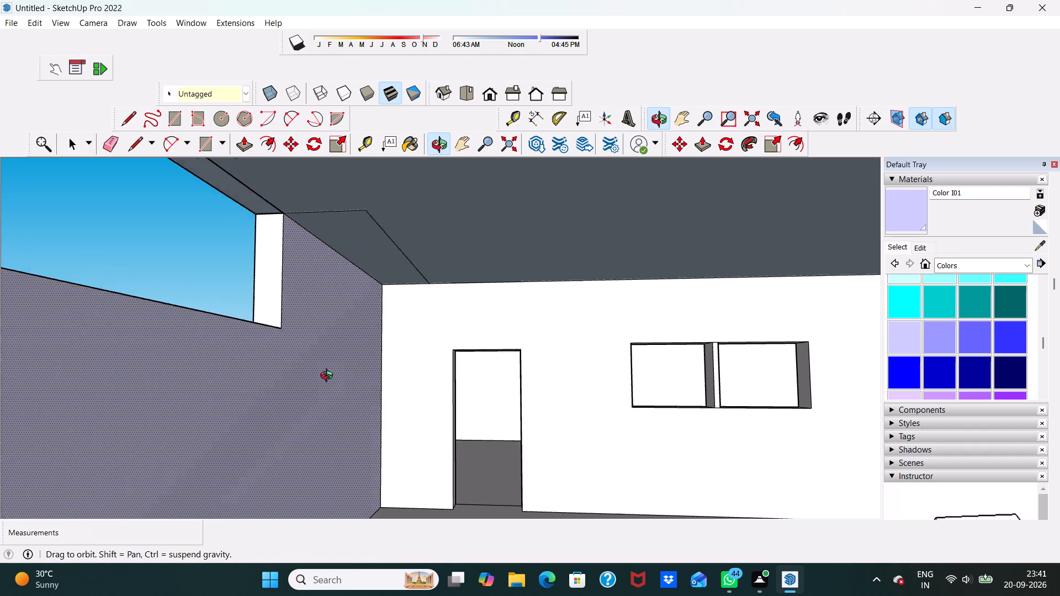
middle_click_drag(329, 377, 326, 378)
scroll(346, 365, "up", 1)
scroll(350, 371, "down", 12)
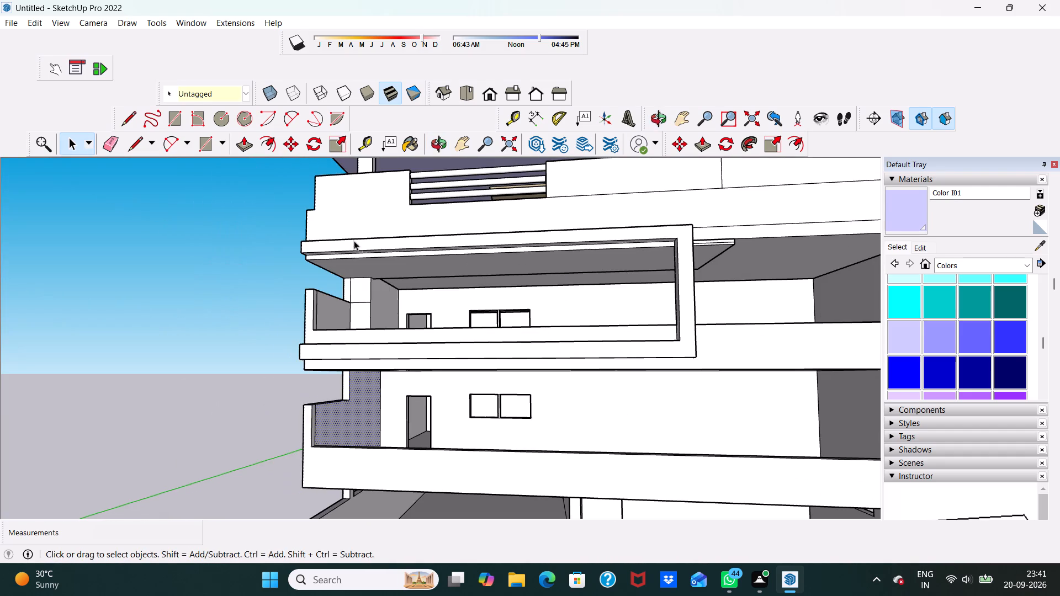
Delete the horizontal line at parapet-top height across the front face of the upper balcony's thickened side wall.
middle_click_drag(354, 241, 385, 300)
scroll(385, 300, "up", 9)
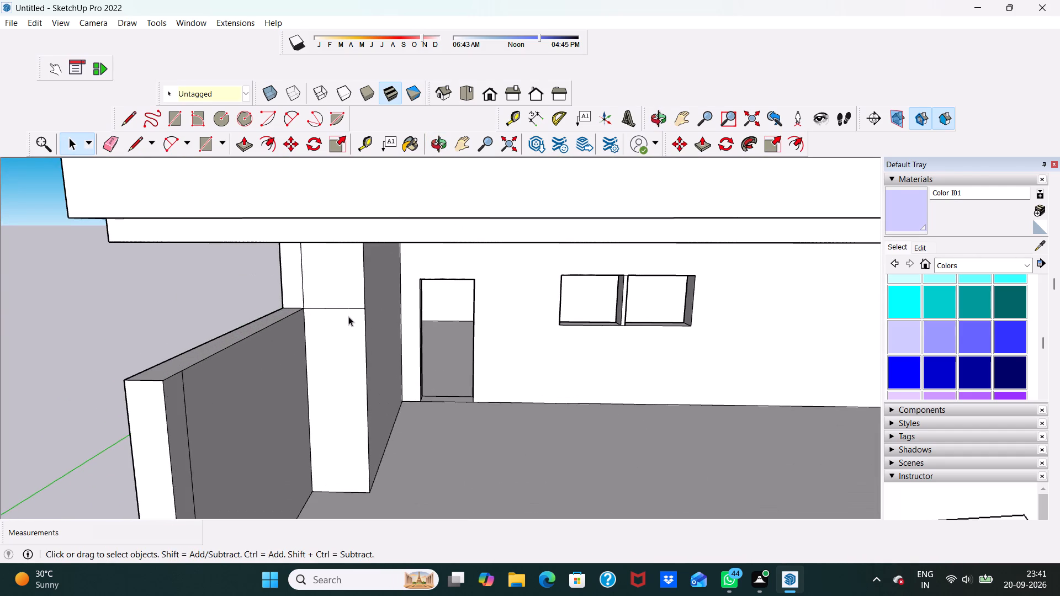
scroll(348, 313, "down", 5)
scroll(385, 288, "up", 3)
scroll(390, 310, "down", 4)
middle_click_drag(393, 319, 430, 309)
scroll(410, 308, "up", 2)
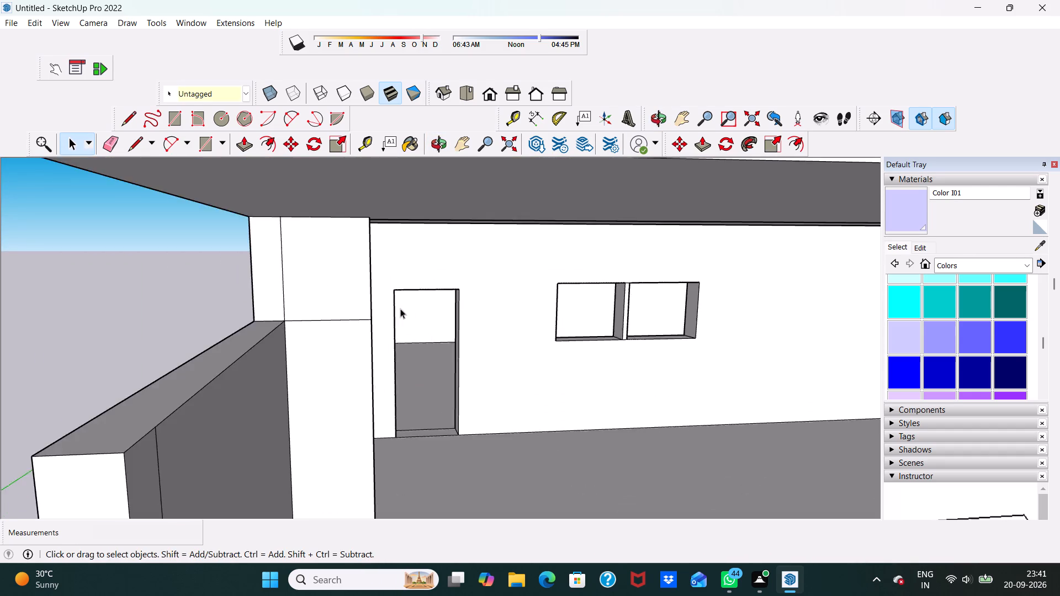
scroll(400, 308, "up", 2)
scroll(336, 317, "down", 3)
left_click(311, 323)
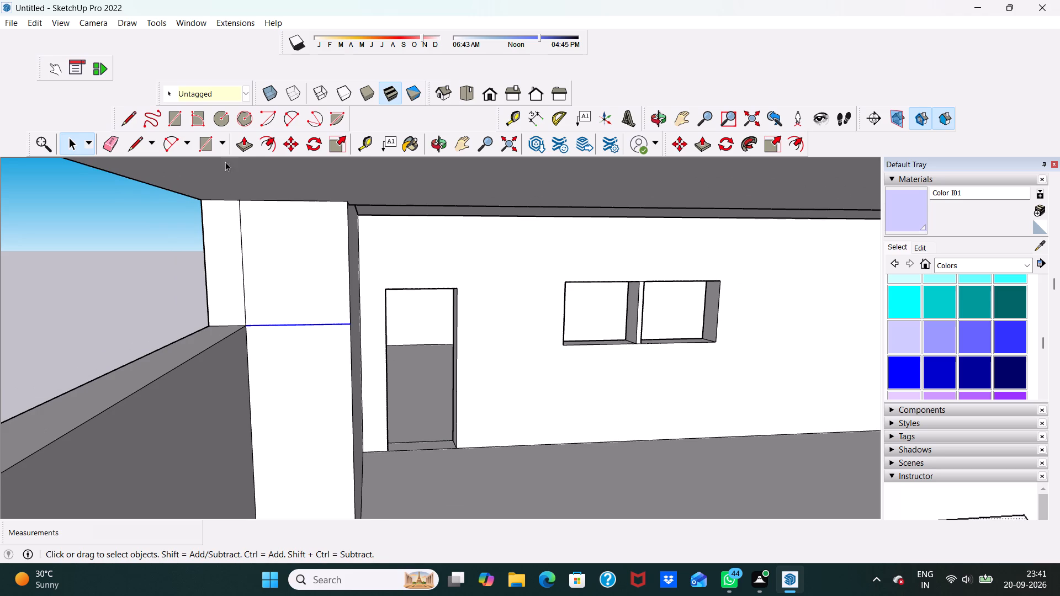
key("Delete")
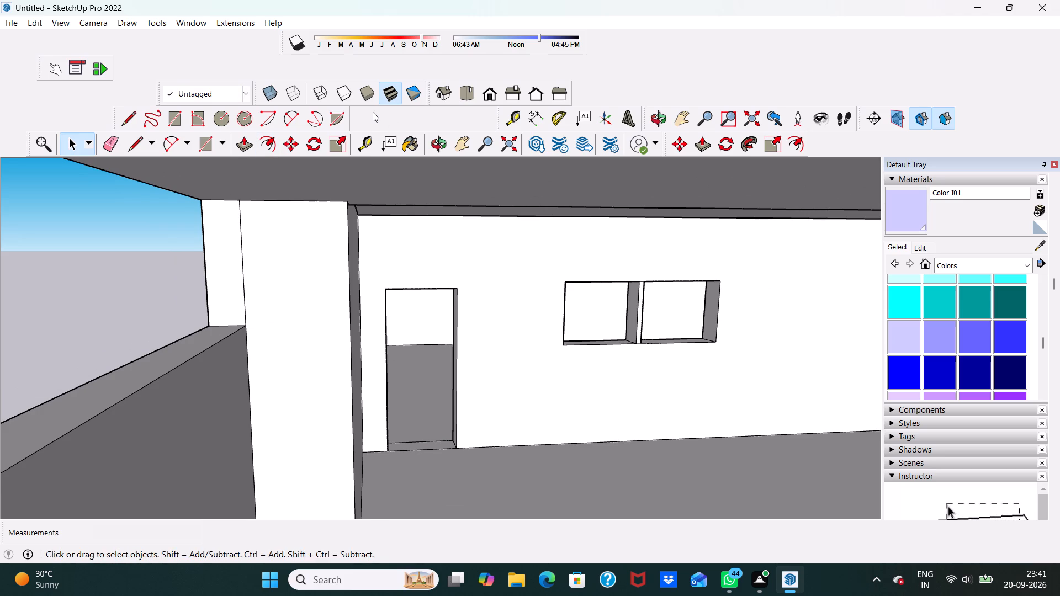
Erase the vertical seam line above the side parapet on the front face of the upper balcony's thickened wall.
scroll(280, 114, "down", 11)
scroll(337, 235, "down", 5)
scroll(365, 321, "up", 2)
scroll(366, 322, "down", 5)
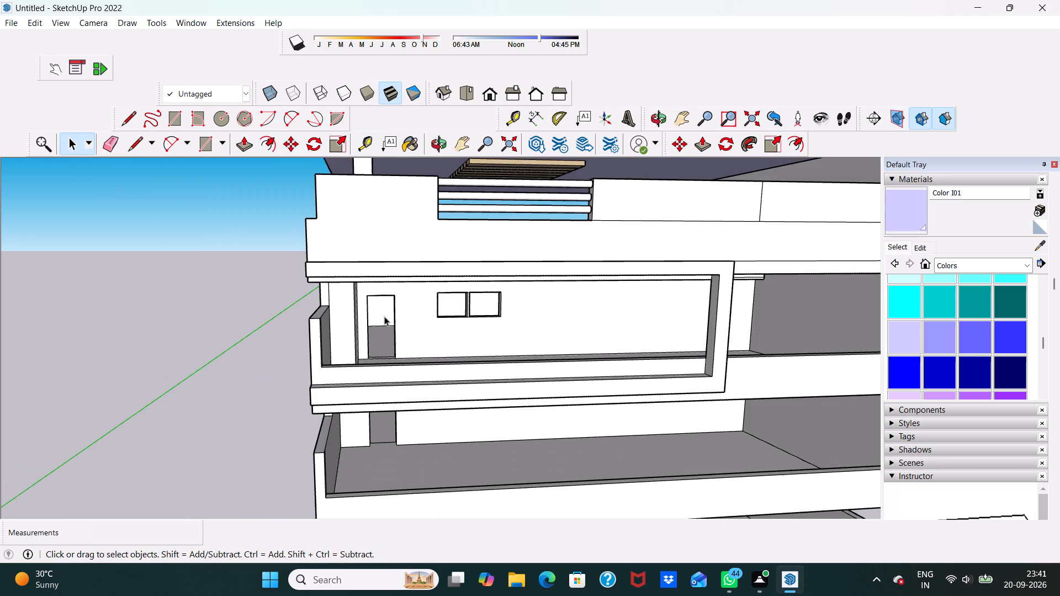
middle_click_drag(389, 316, 386, 300)
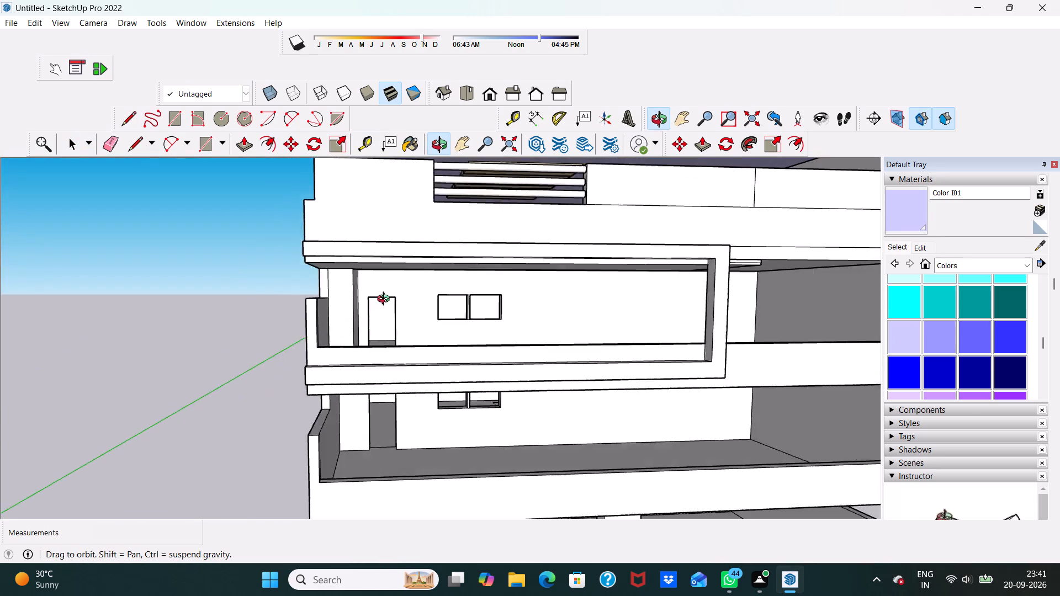
middle_click_drag(386, 300, 543, 340)
scroll(543, 340, "up", 5)
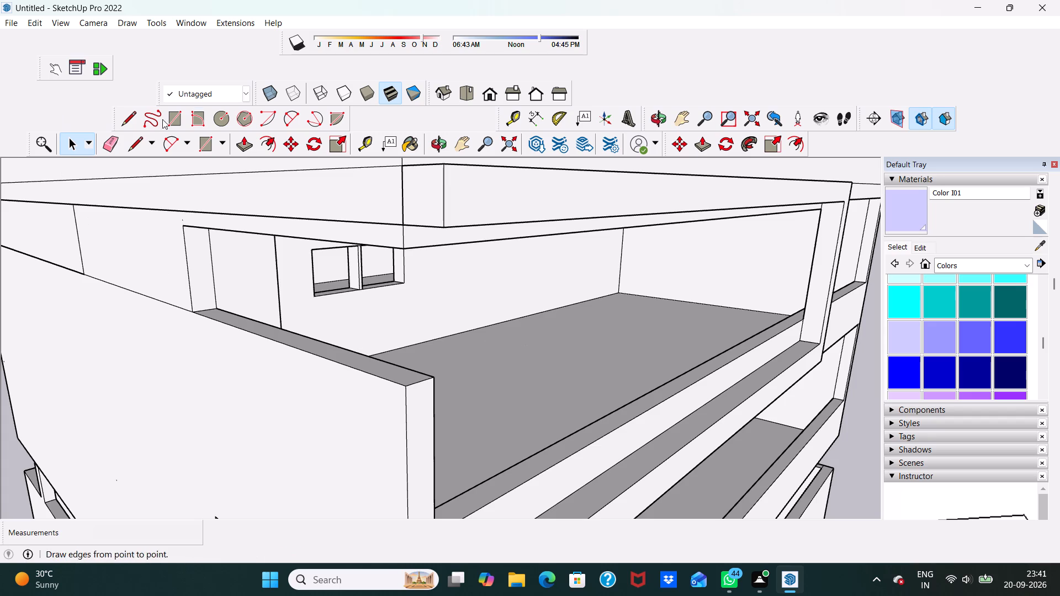
left_click(114, 144)
left_click(208, 247)
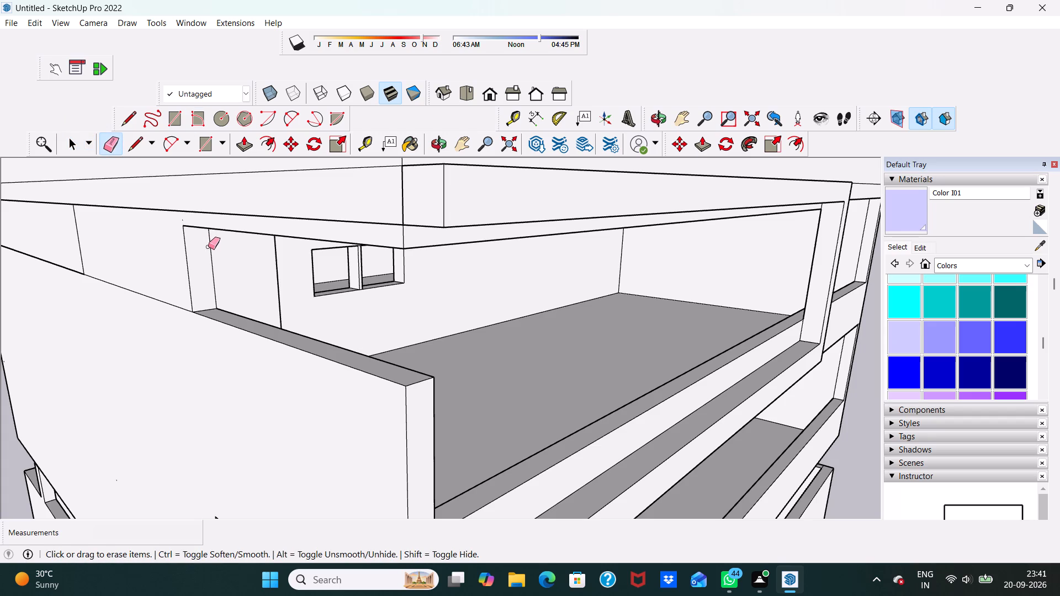
left_click(211, 250)
Examine the cleaned wall face, side parapet and projecting frame of the upper balcony from above and from the front.
scroll(214, 249, "down", 3)
middle_click_drag(214, 250, 110, 251)
scroll(122, 249, "down", 5)
middle_click_drag(293, 249, 290, 296)
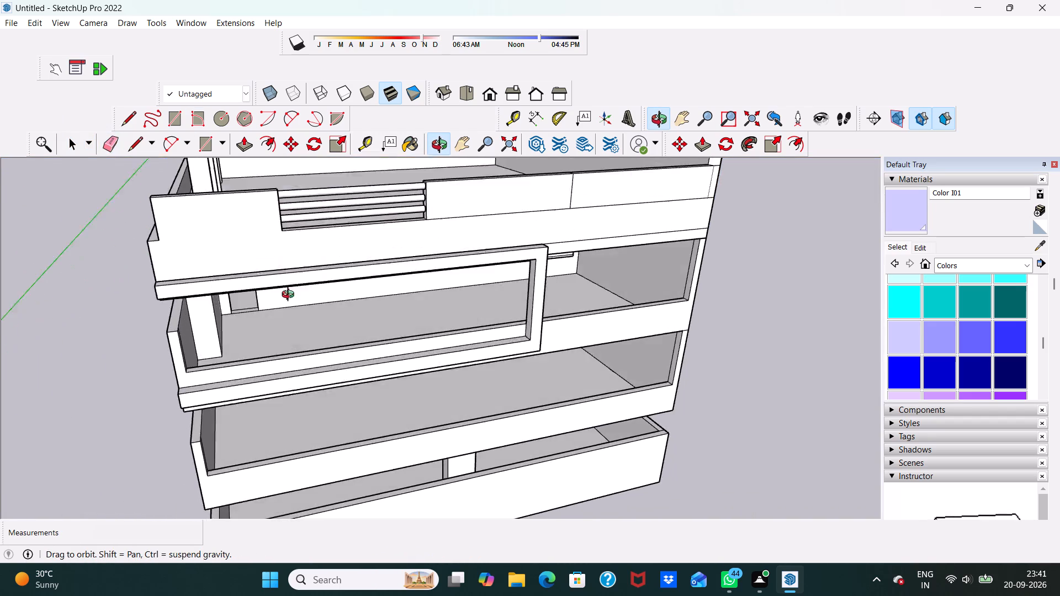
middle_click_drag(290, 296, 287, 247)
scroll(287, 247, "up", 3)
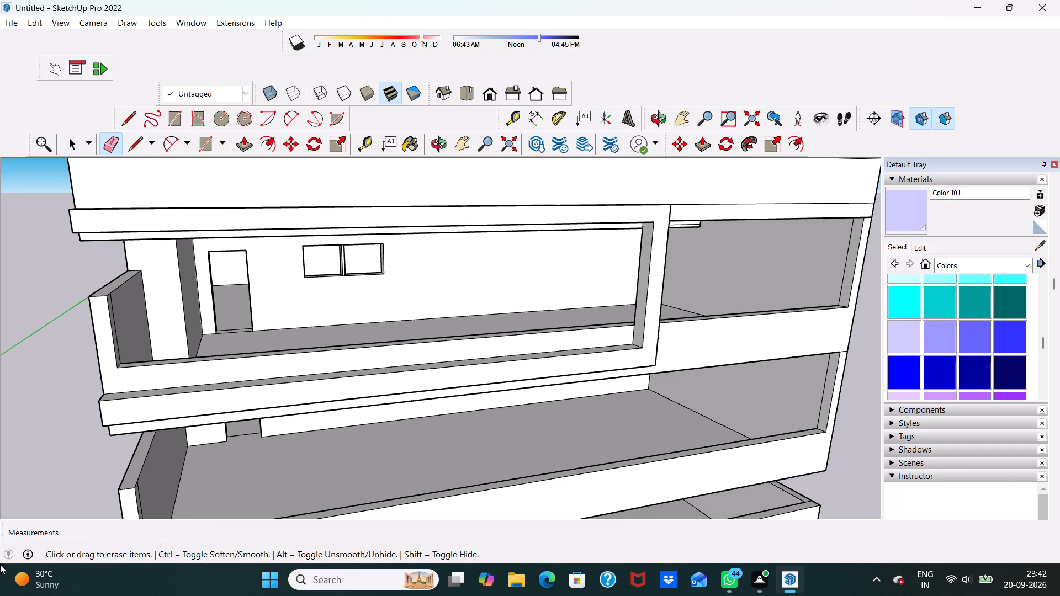
scroll(0, 558, "up", 2)
scroll(14, 595, "down", 2)
scroll(41, 324, "up", 5)
scroll(104, 333, "down", 5)
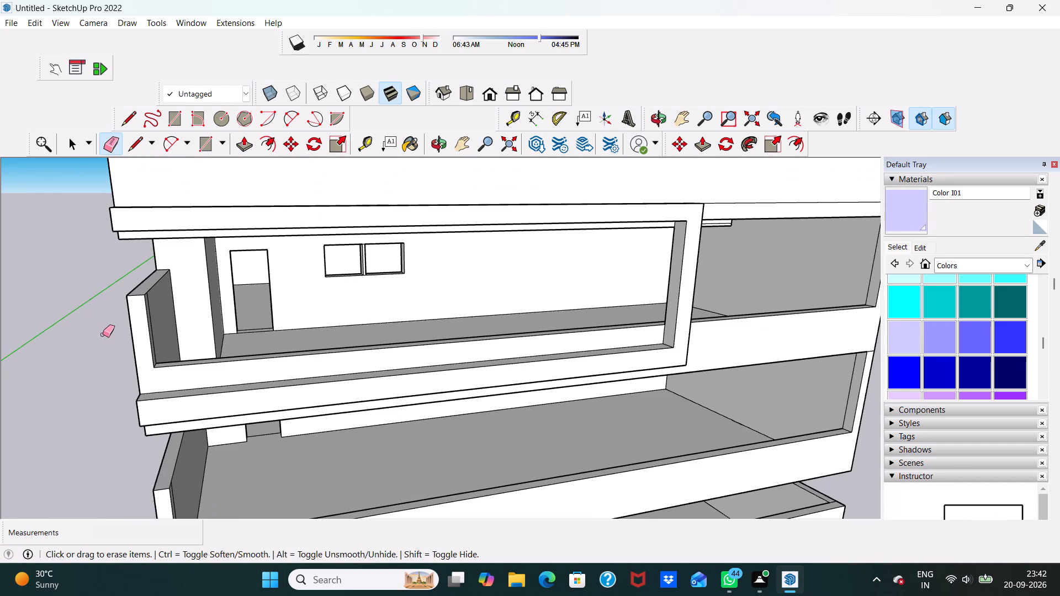
key("space")
scroll(150, 284, "down", 2)
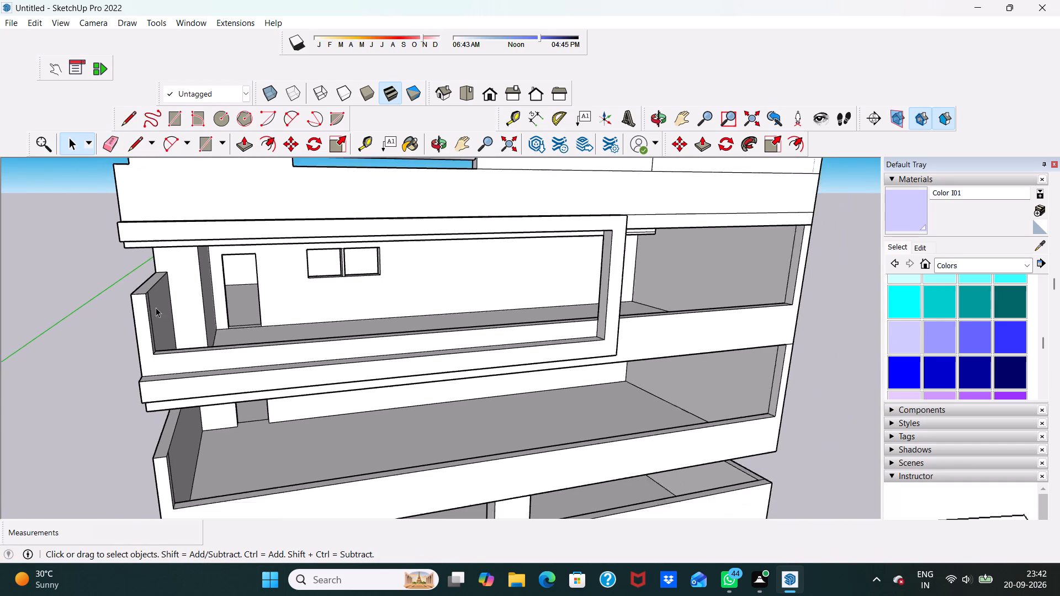
scroll(156, 307, "down", 1)
middle_click_drag(131, 382, 136, 324)
scroll(136, 322, "up", 5)
scroll(136, 305, "down", 2)
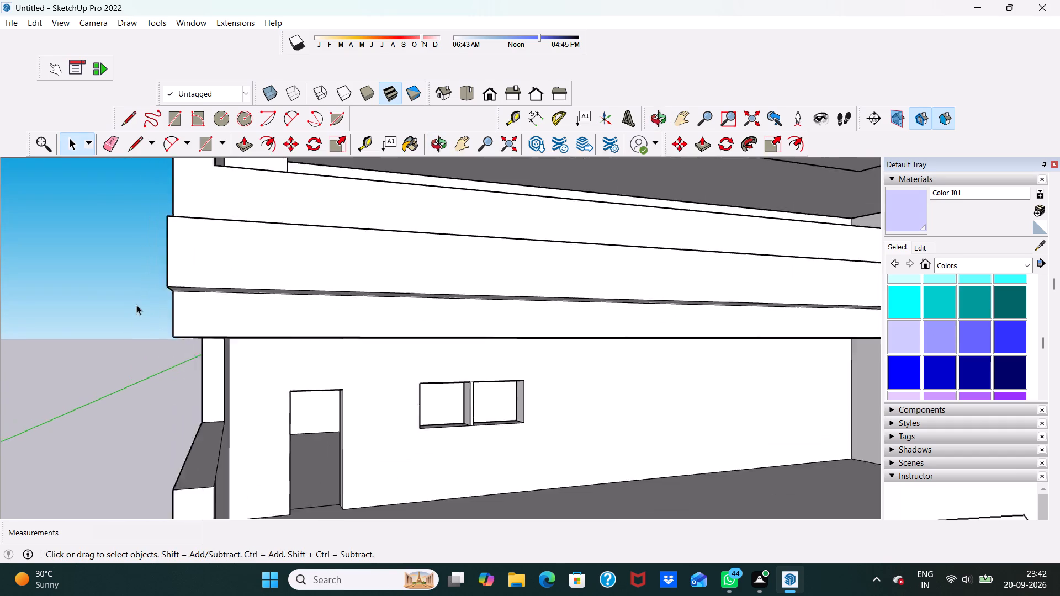
Draw a 9" horizontal line across the upper balcony side parapet's front end face, level with the front parapet's top.
scroll(136, 305, "down", 3)
middle_click_drag(130, 344, 121, 444)
scroll(122, 443, "up", 4)
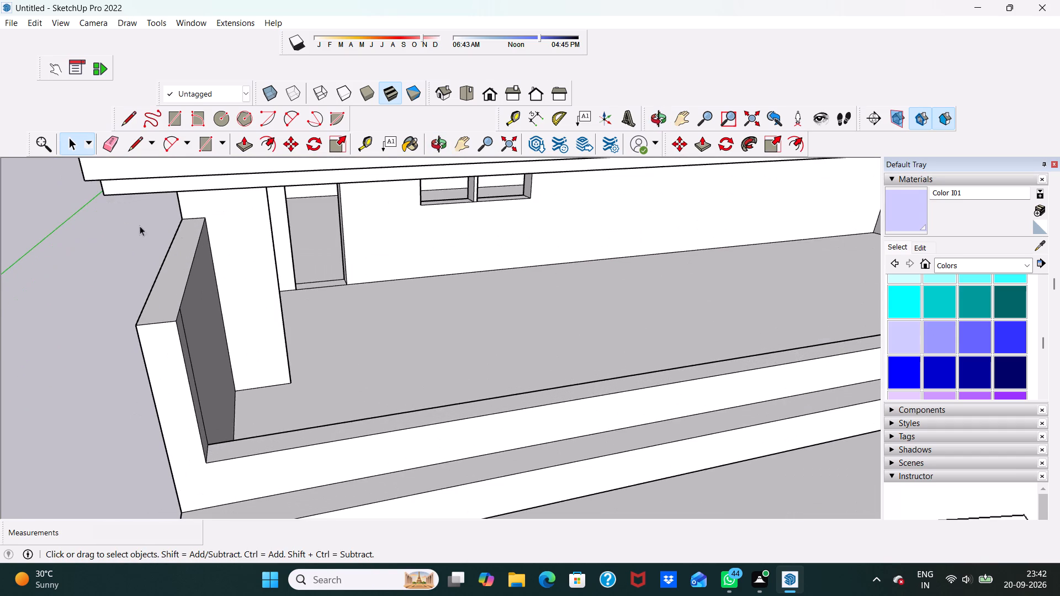
scroll(155, 152, "up", 1)
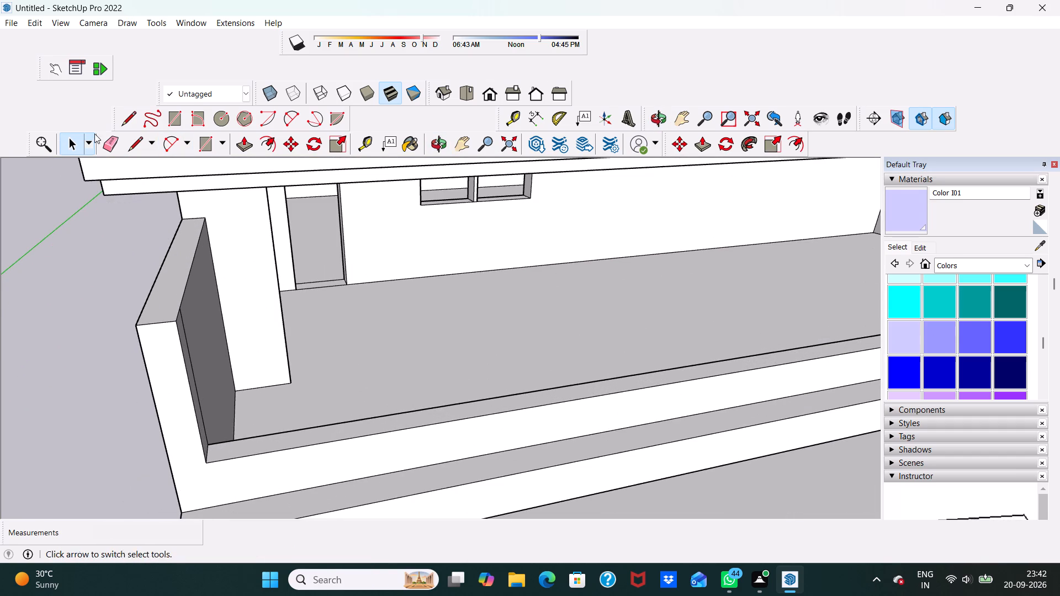
left_click(126, 118)
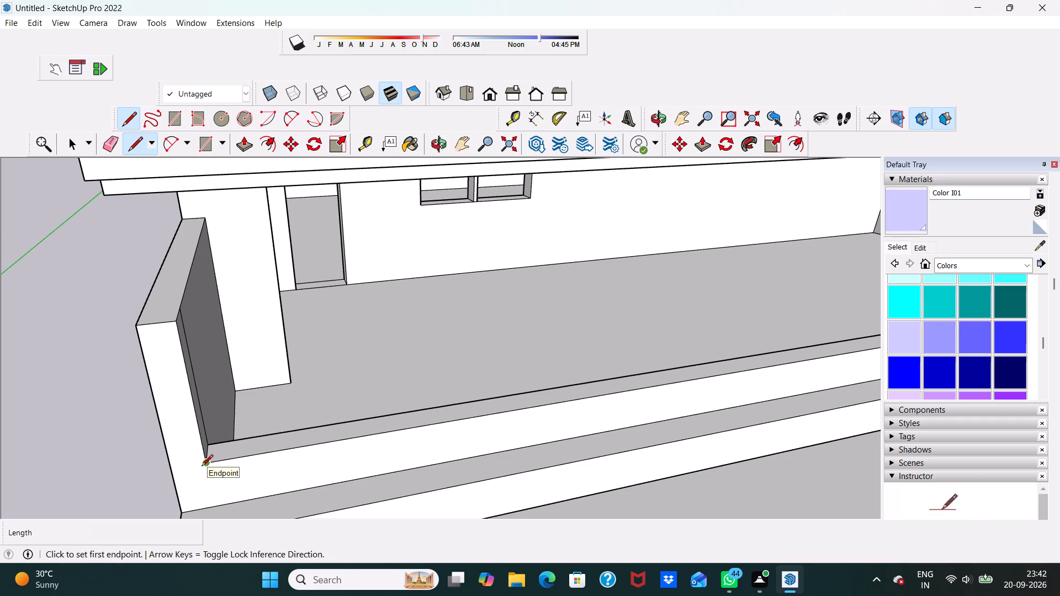
scroll(202, 467, "up", 1)
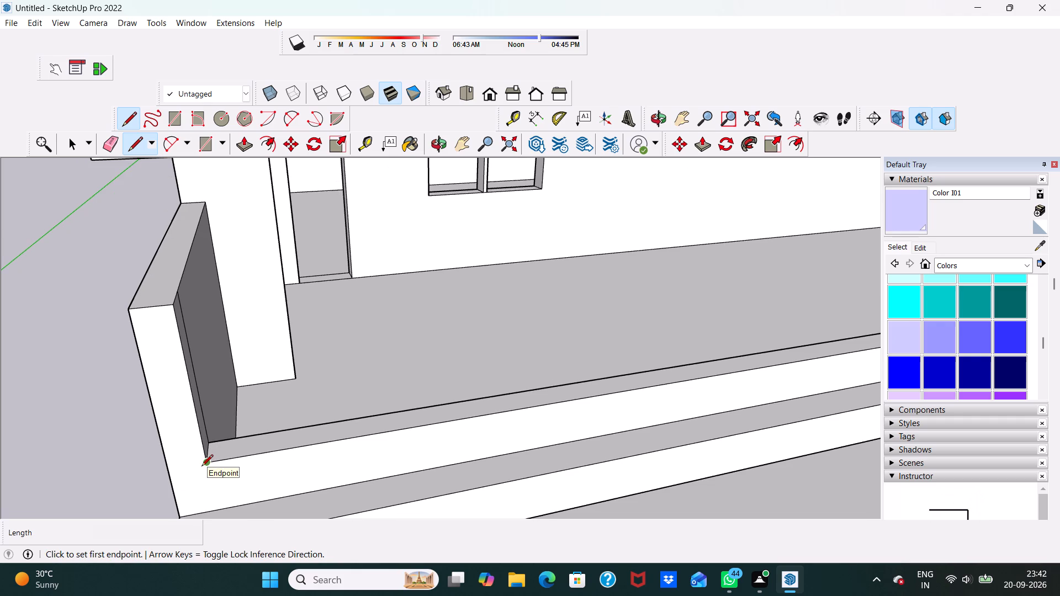
scroll(193, 446, "down", 1)
scroll(199, 460, "up", 2)
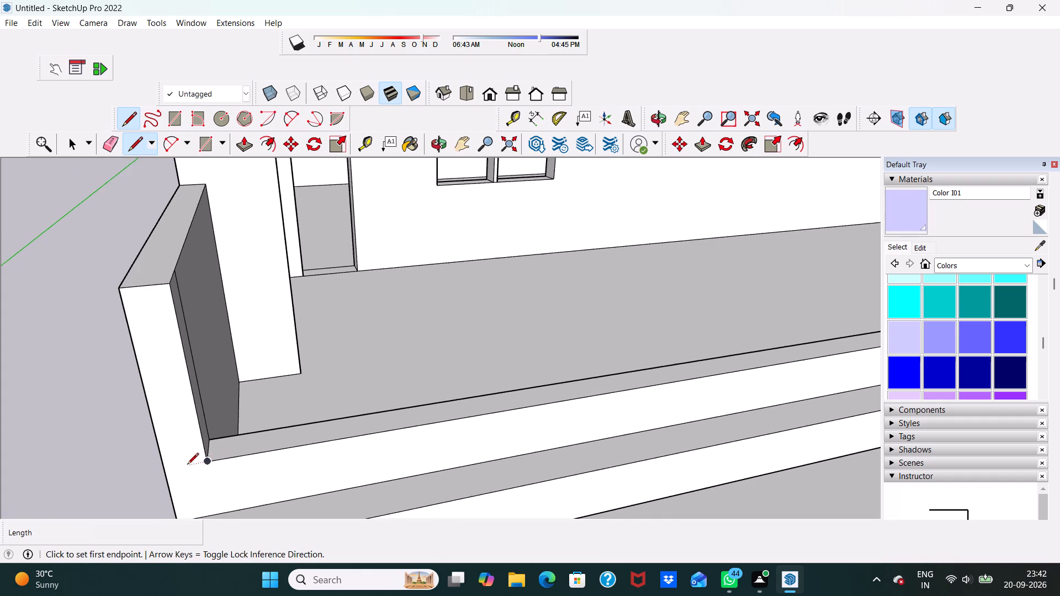
scroll(187, 465, "down", 5)
middle_click_drag(178, 459, 27, 455)
scroll(163, 385, "up", 2)
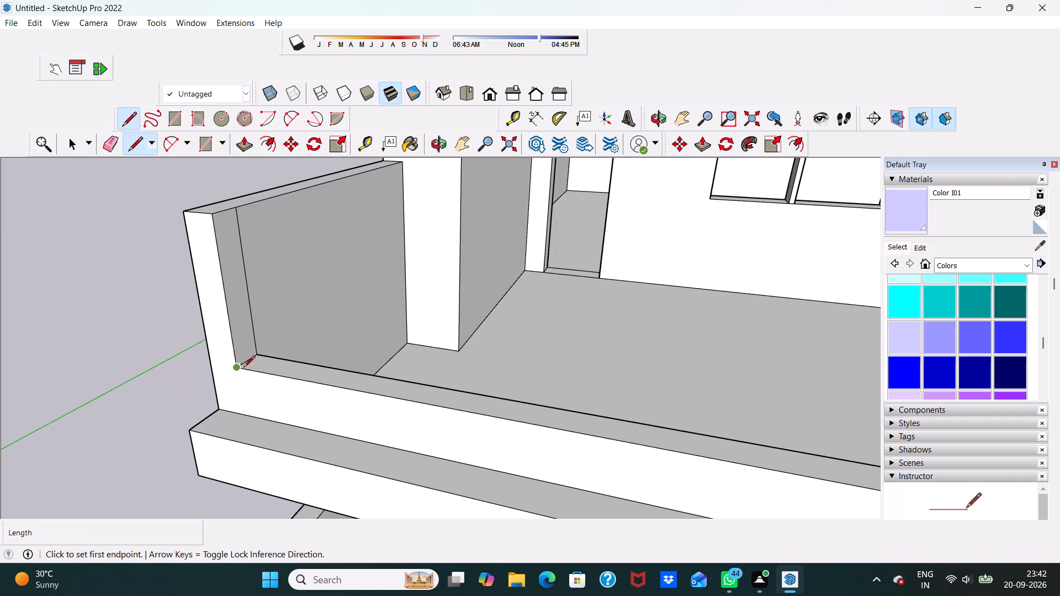
scroll(197, 375, "down", 4)
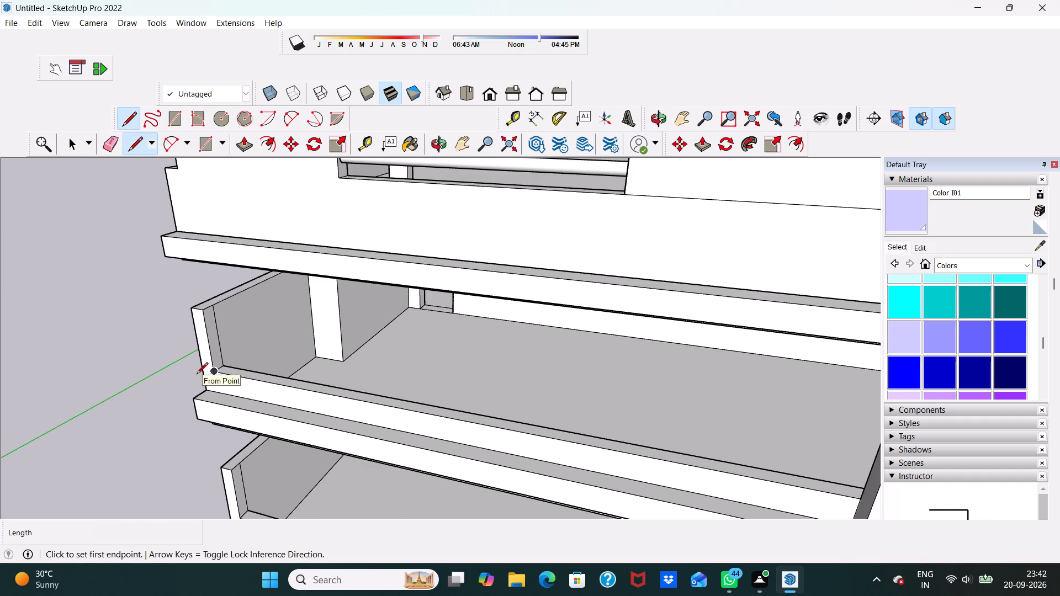
middle_click_drag(197, 375, 326, 349)
scroll(340, 363, "up", 2)
scroll(354, 368, "down", 1)
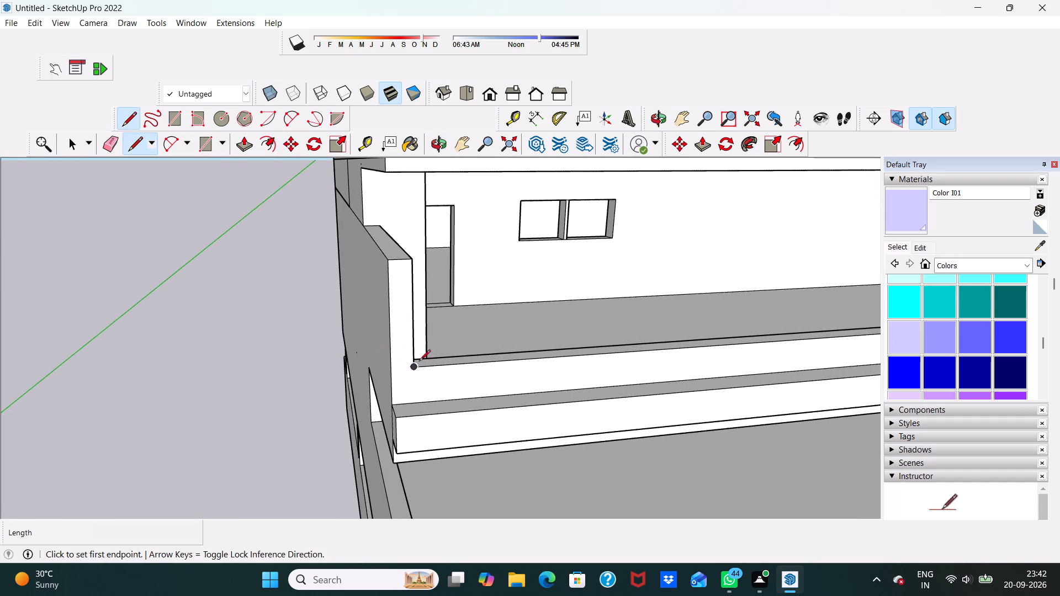
left_click(415, 367)
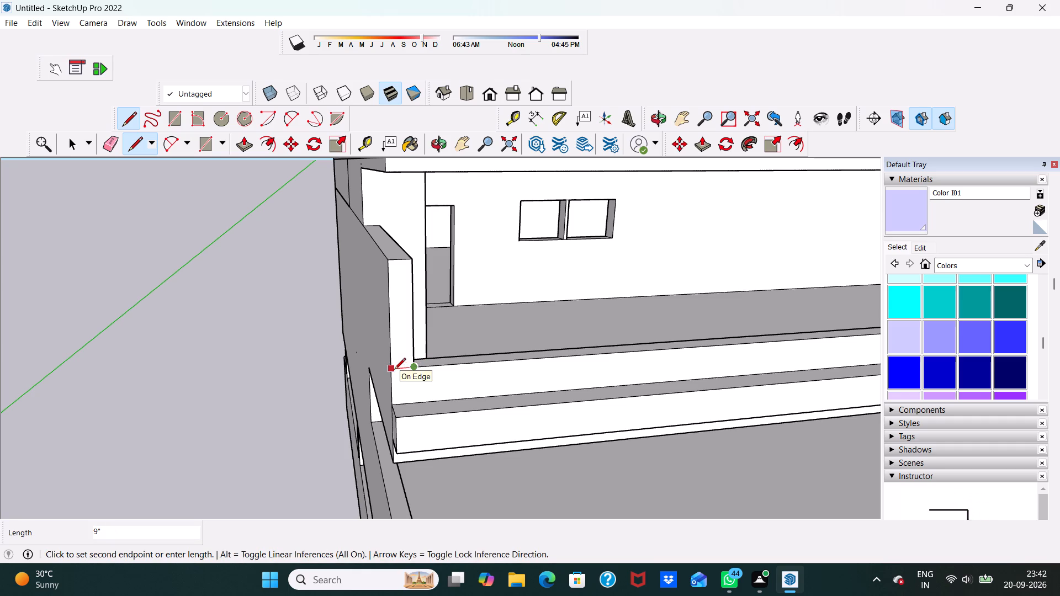
left_click(394, 370)
key("space")
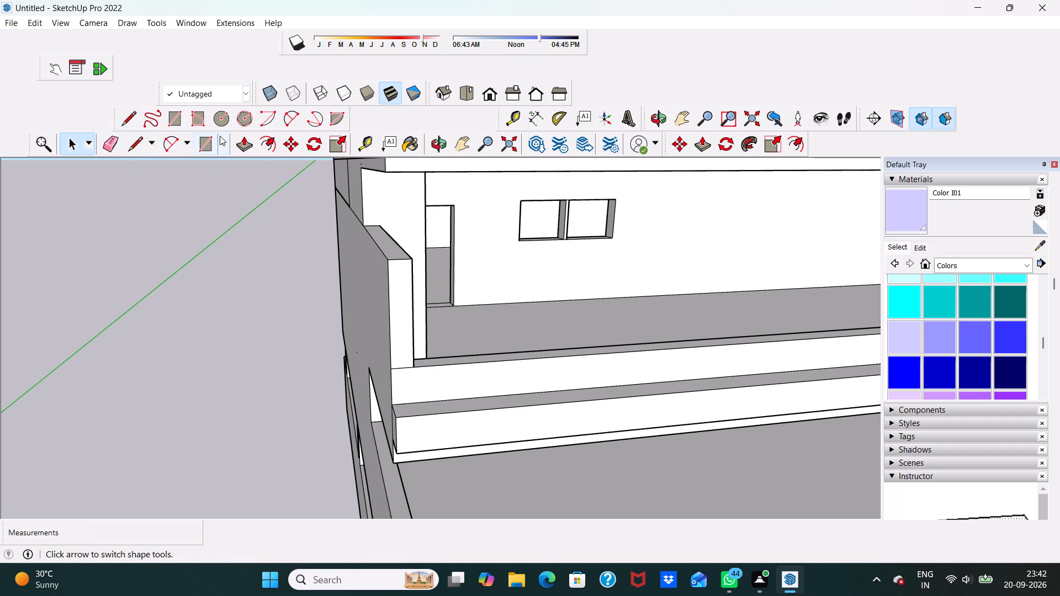
Push/Pull the side parapet's end face above the new line back 9", and a further 8' 10 1/8" toward the thickened wall.
left_click(244, 139)
left_click_drag(401, 317, 399, 289)
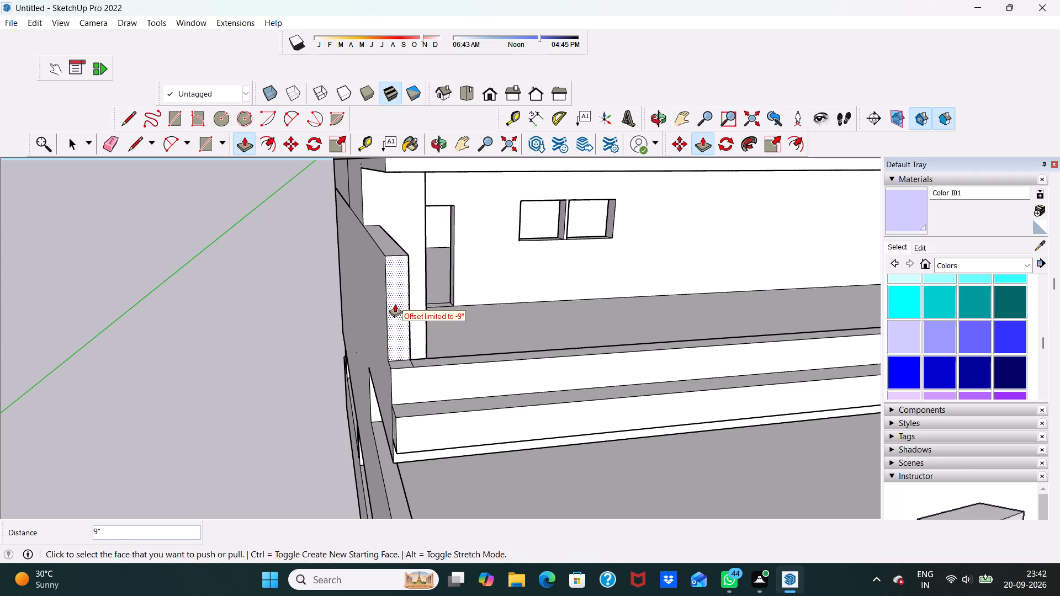
scroll(394, 302, "up", 4)
middle_click_drag(381, 312, 344, 319)
left_click_drag(365, 330, 382, 261)
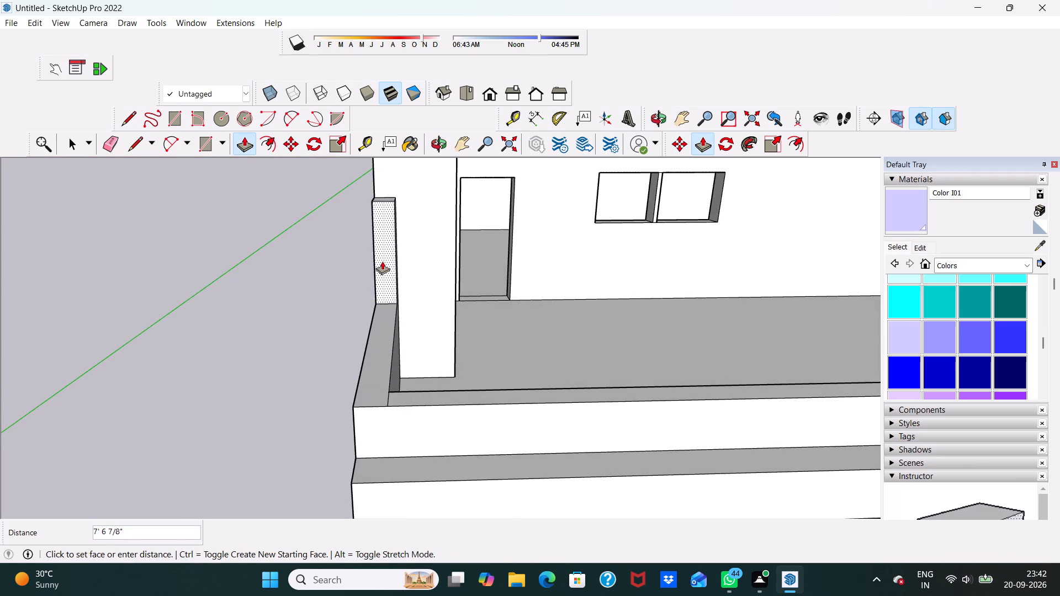
left_click_drag(382, 261, 384, 256)
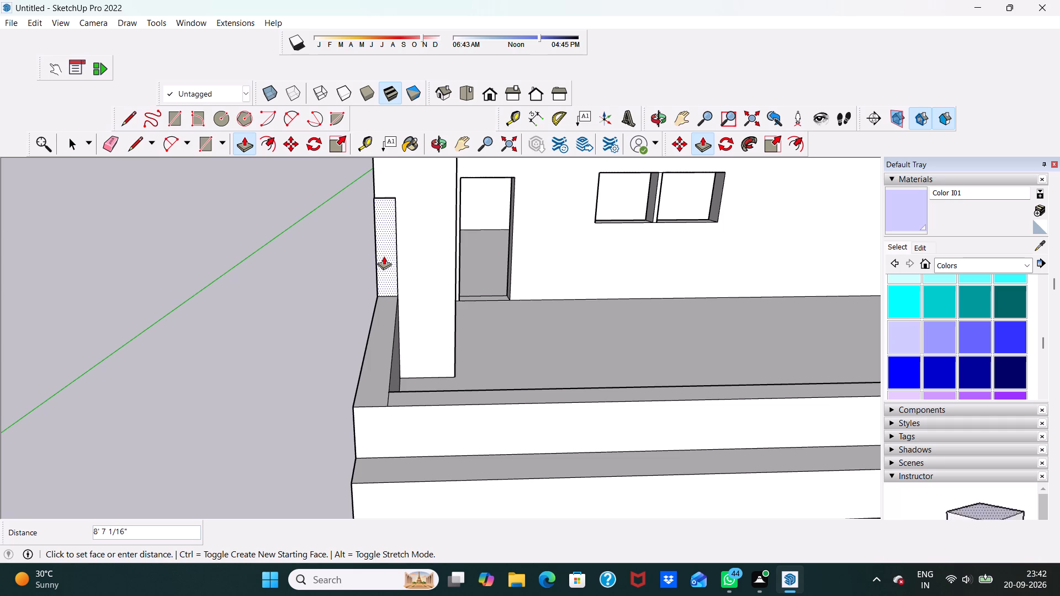
left_click_drag(384, 256, 385, 255)
Examine the upper balcony's cut-back side parapet and the balconies below from the side and front.
scroll(364, 267, "down", 4)
middle_click_drag(369, 267, 446, 246)
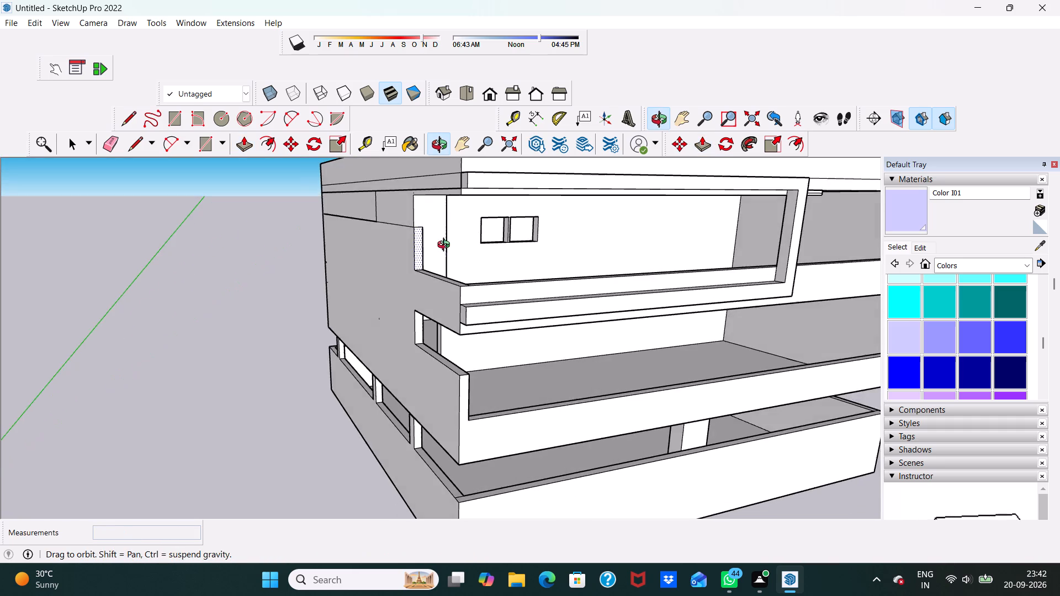
middle_click_drag(446, 246, 447, 246)
scroll(447, 246, "up", 4)
scroll(452, 342, "down", 1)
middle_click_drag(452, 342, 358, 352)
scroll(358, 352, "up", 8)
middle_click_drag(340, 334, 538, 313)
scroll(538, 313, "up", 2)
middle_click_drag(407, 274, 170, 238)
scroll(176, 235, "up", 1)
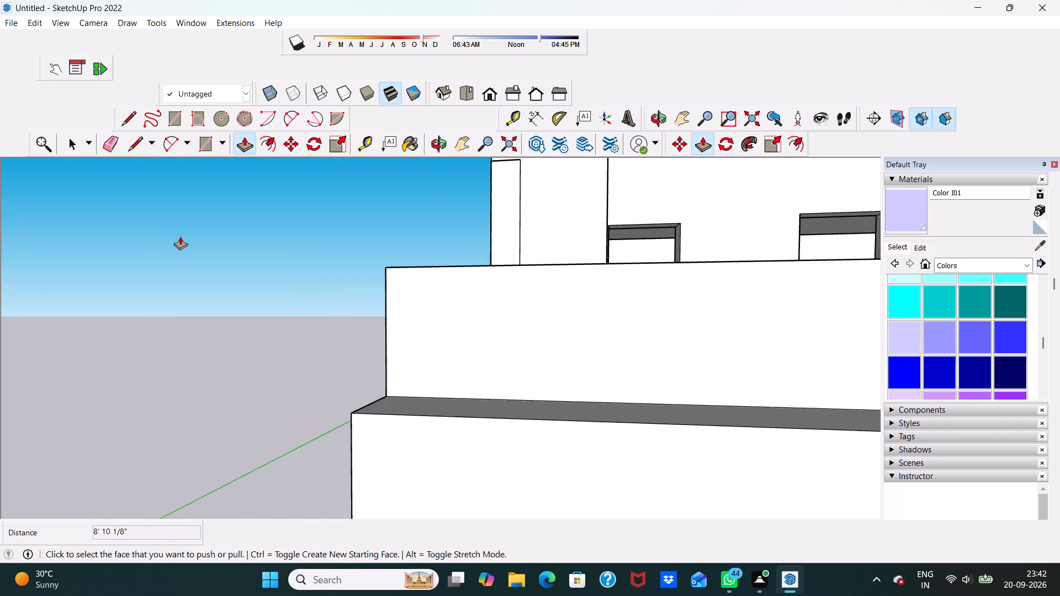
scroll(179, 236, "down", 6)
middle_click_drag(322, 272, 391, 308)
scroll(391, 308, "up", 3)
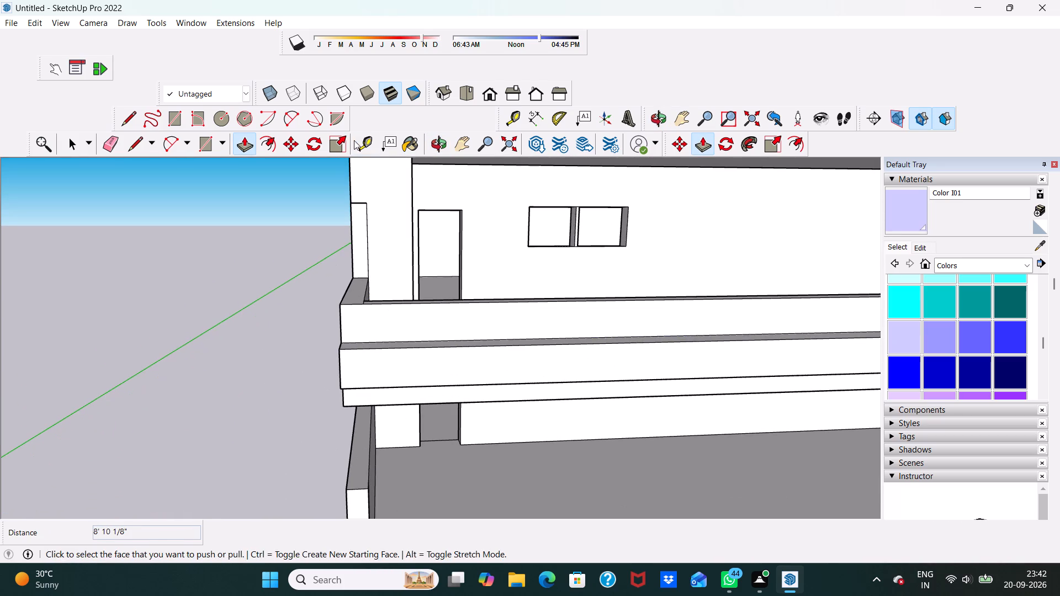
key("space")
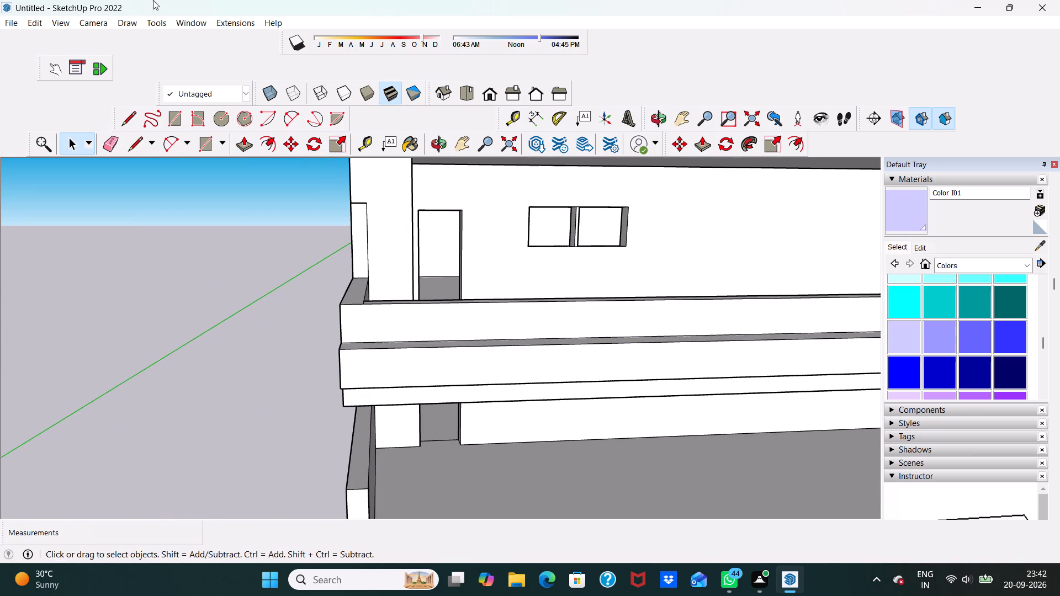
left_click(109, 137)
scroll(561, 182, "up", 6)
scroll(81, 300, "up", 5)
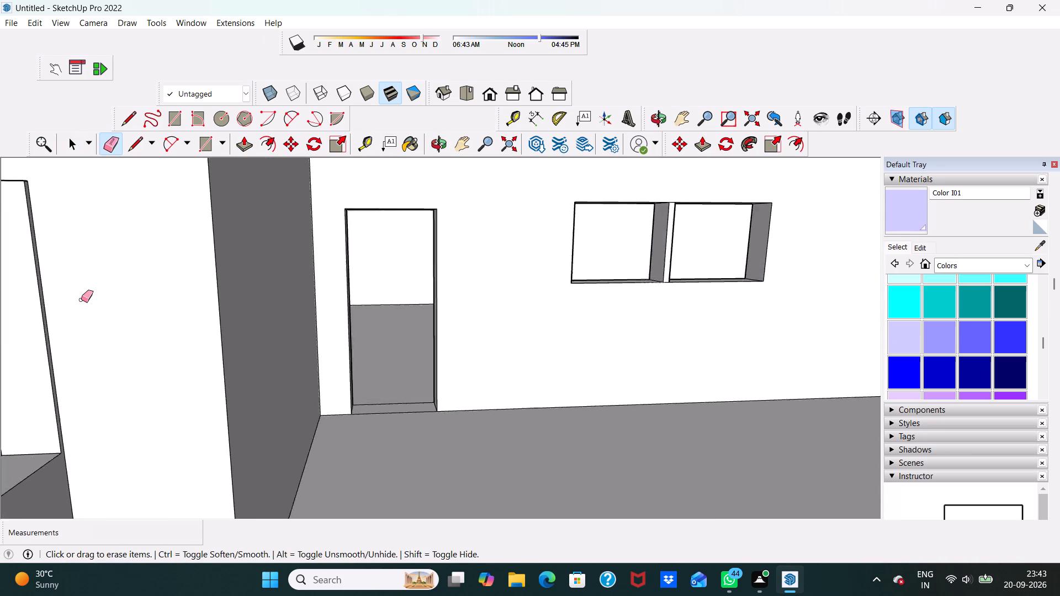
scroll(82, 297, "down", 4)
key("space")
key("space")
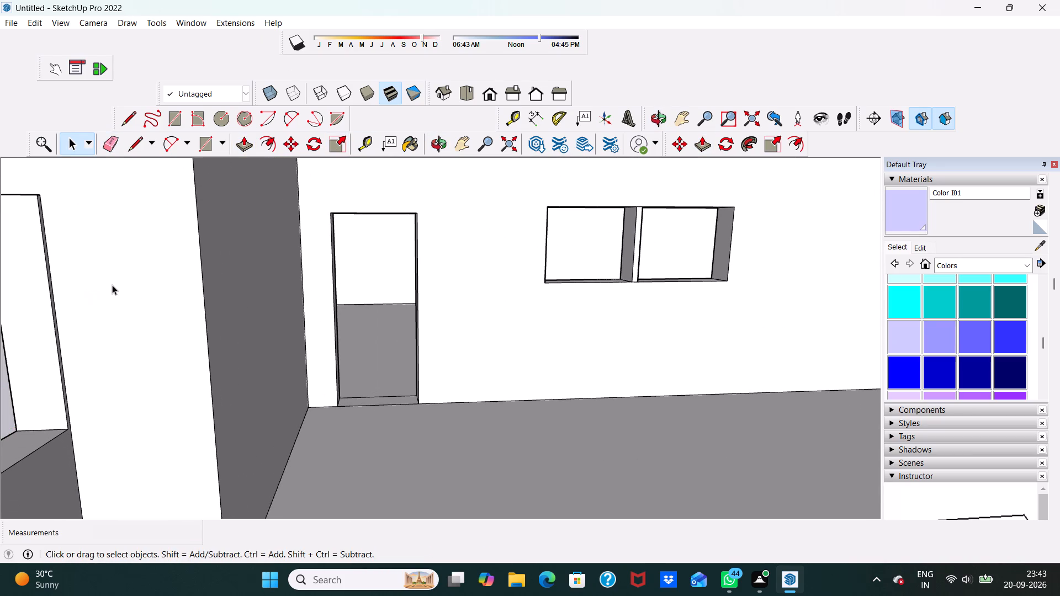
Push/Pull the narrow recessed strip above the upper balcony's side parapet about 7/8" so it is flush with the wall's front face.
left_click(242, 143)
scroll(264, 185, "down", 6)
left_click_drag(189, 249, 192, 226)
scroll(185, 230, "up", 1)
scroll(185, 230, "down", 1)
scroll(185, 230, "up", 4)
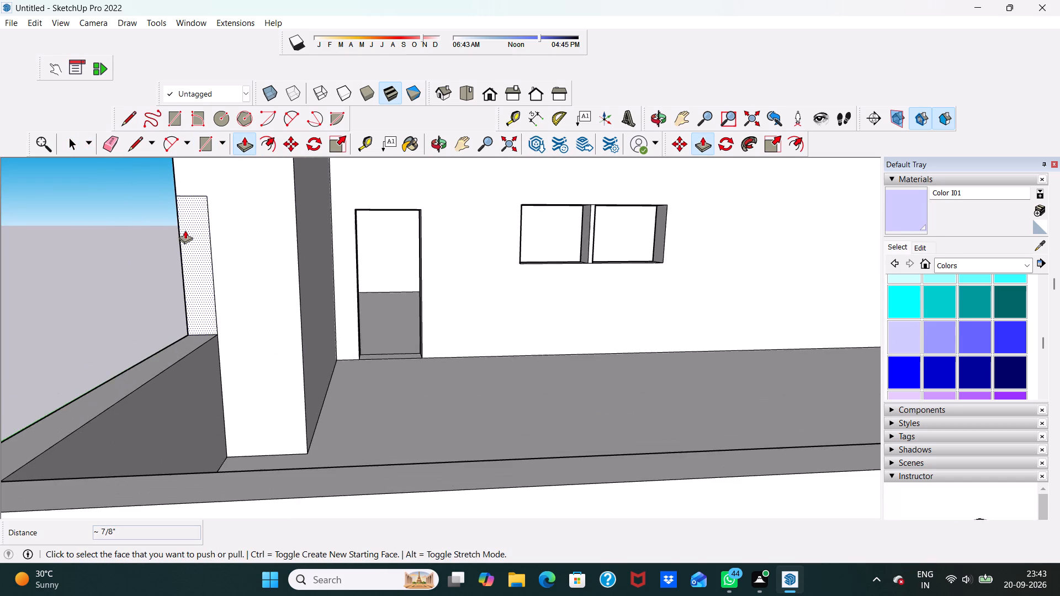
scroll(202, 222, "up", 5)
key("space")
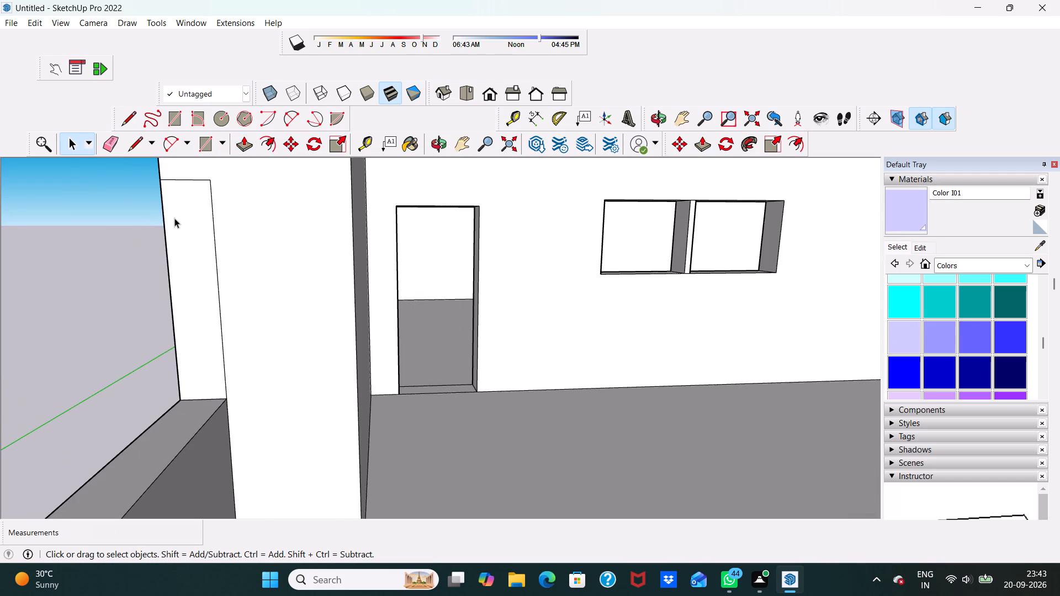
Erase the leftover top and side edges of the strip on the wall's front face.
left_click(113, 141)
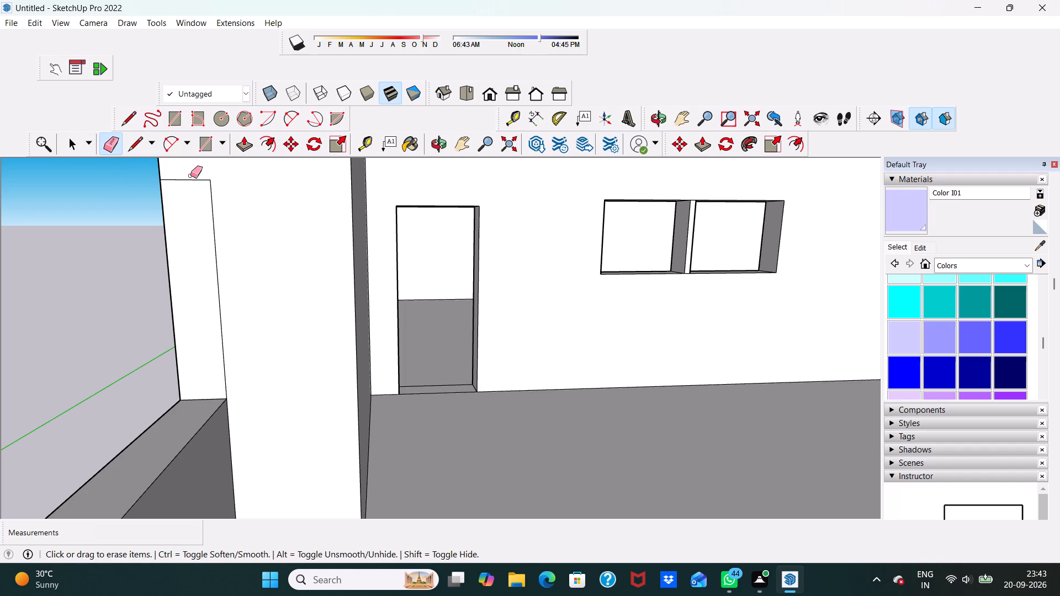
left_click(194, 180)
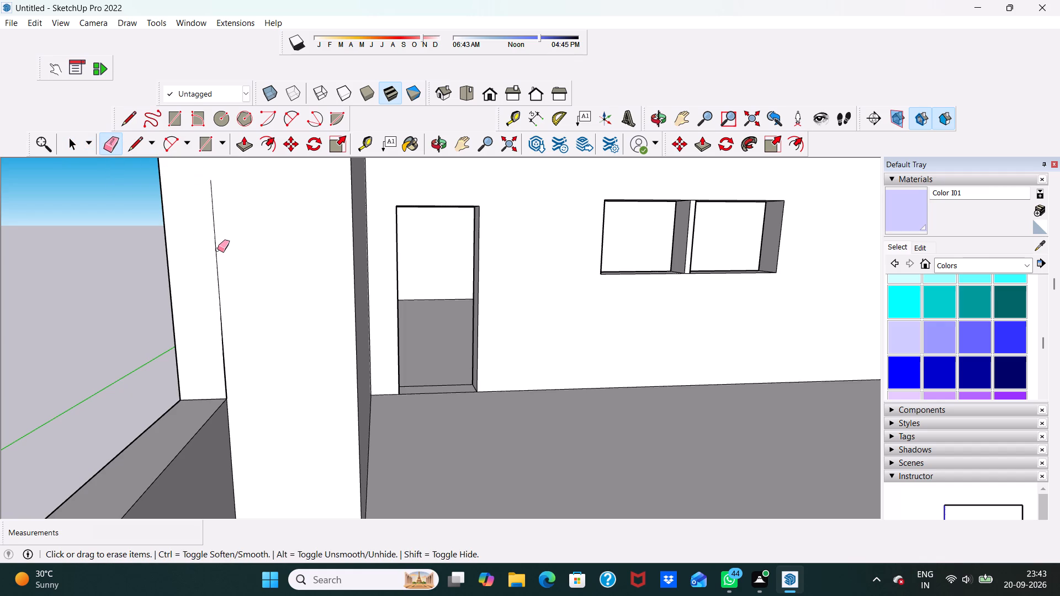
left_click(218, 249)
left_click(215, 253)
Examine the cleaned wall, the whole front facade and the upper balcony's projecting frame from above and below.
scroll(184, 300, "down", 5)
middle_click_drag(185, 311, 255, 407)
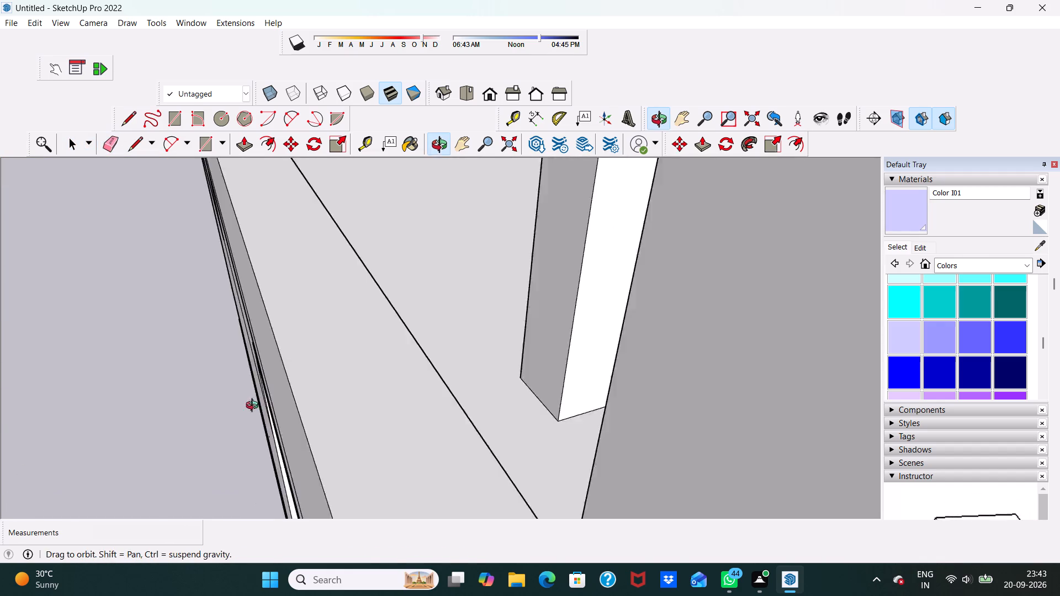
middle_click_drag(255, 407, 255, 407)
scroll(252, 405, "up", 1)
scroll(247, 402, "down", 13)
middle_click_drag(164, 385, 130, 302)
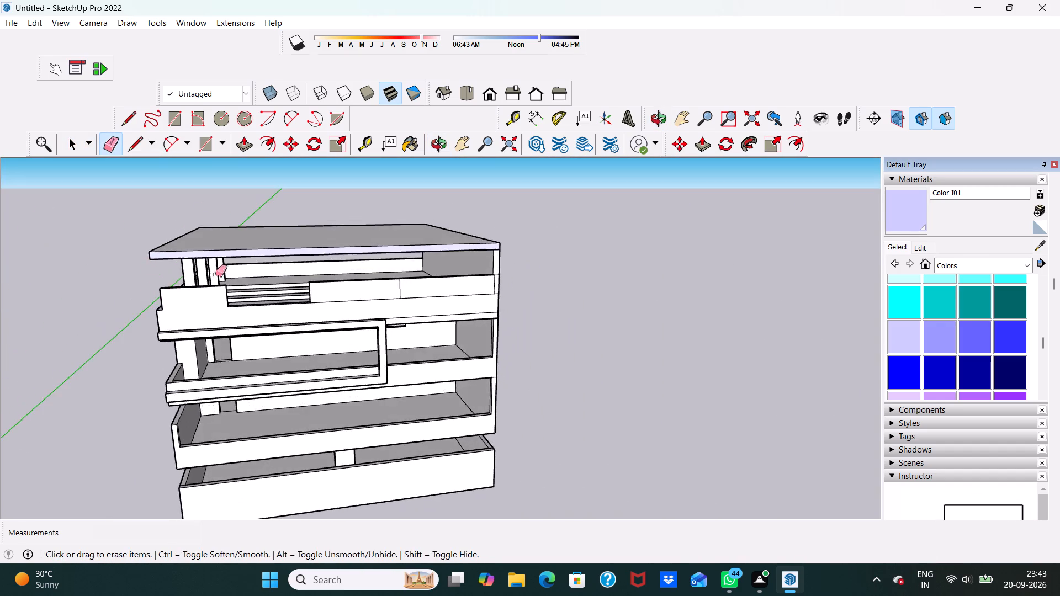
scroll(298, 248, "up", 5)
key("space")
key("space")
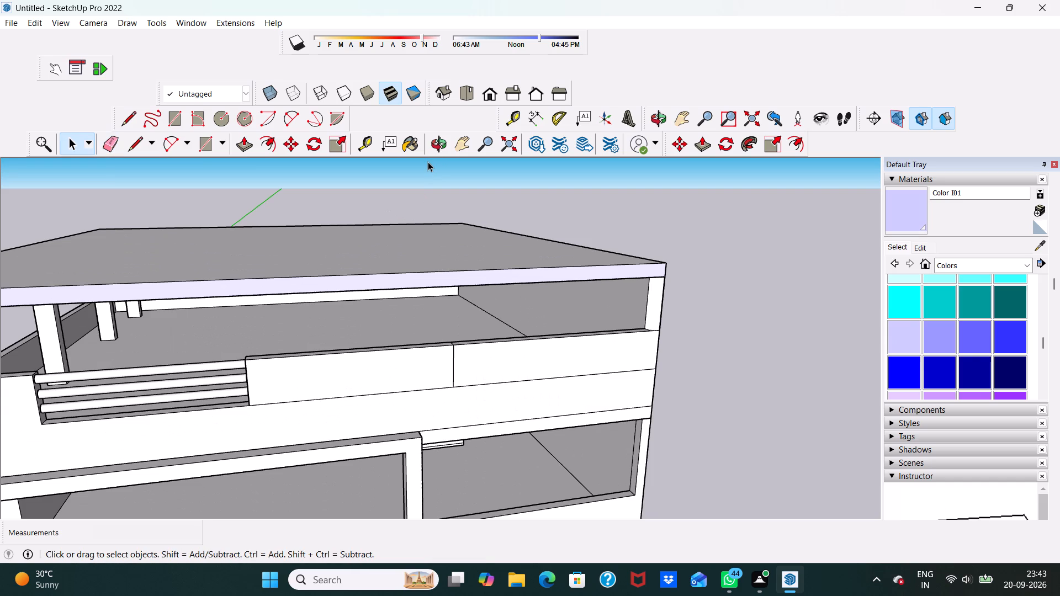
scroll(415, 189, "down", 4)
middle_click_drag(448, 381, 448, 301)
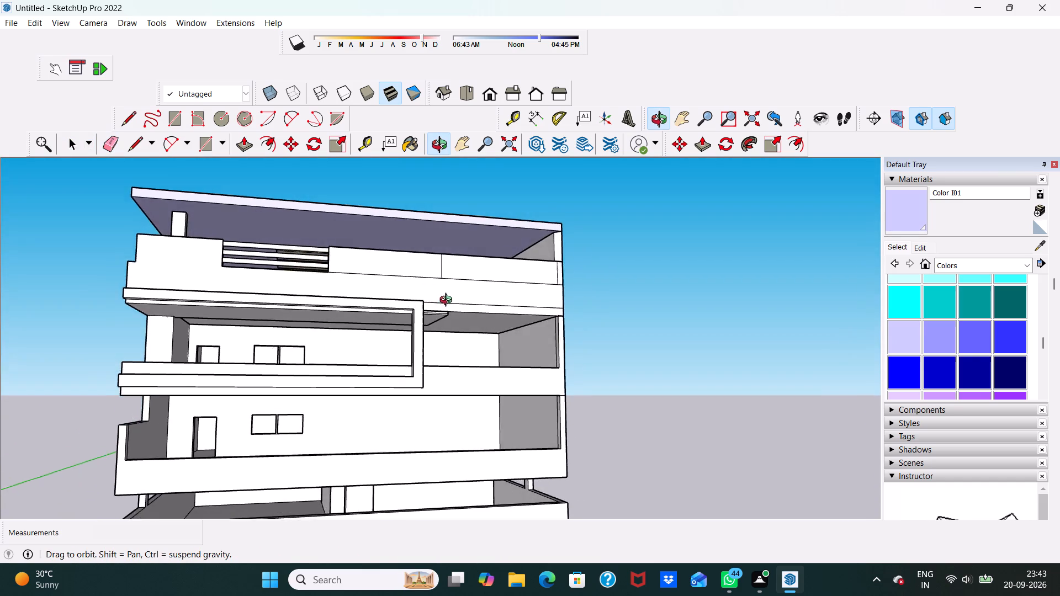
middle_click_drag(448, 301, 441, 340)
scroll(441, 340, "up", 5)
scroll(332, 416, "down", 1)
middle_click_drag(330, 417, 324, 422)
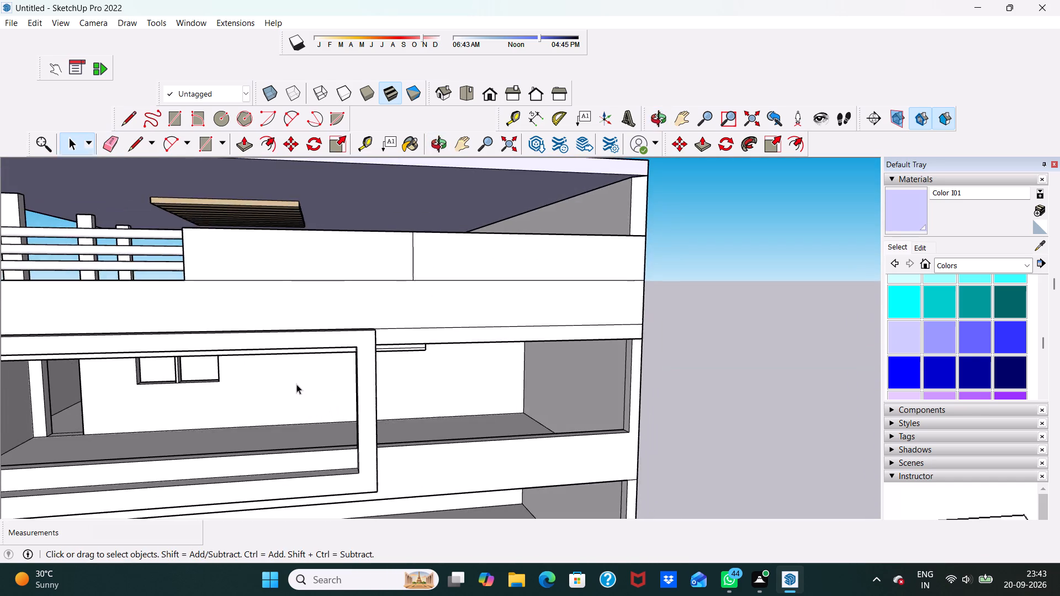
scroll(296, 384, "down", 6)
middle_click_drag(292, 432, 224, 439)
scroll(222, 439, "up", 5)
scroll(0, 360, "up", 1)
middle_click_drag(0, 360, 86, 408)
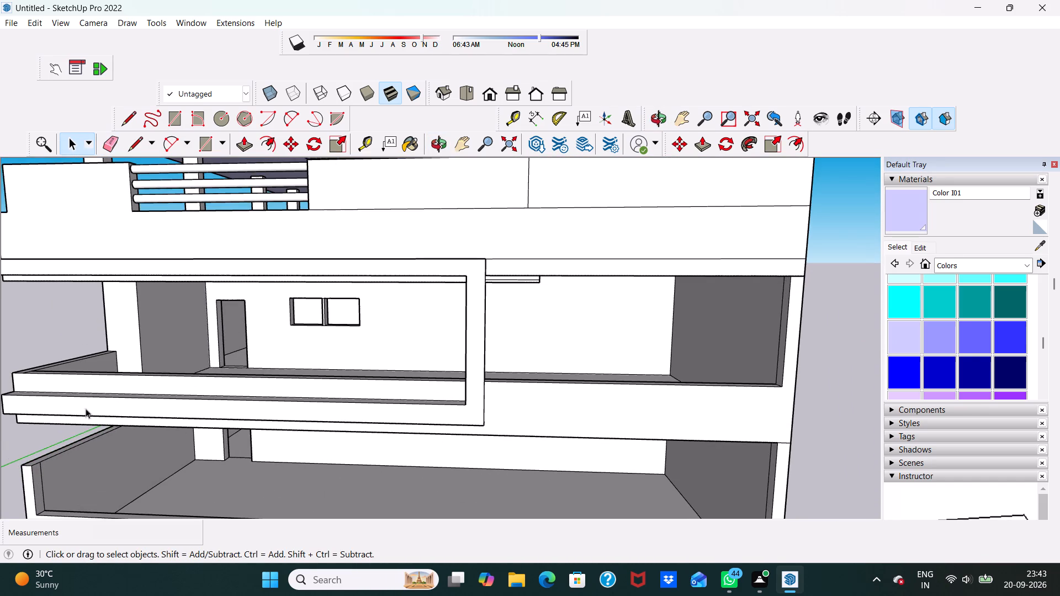
middle_click_drag(86, 408, 103, 422)
scroll(88, 412, "up", 1)
middle_click_drag(70, 386, 136, 464)
scroll(136, 464, "up", 3)
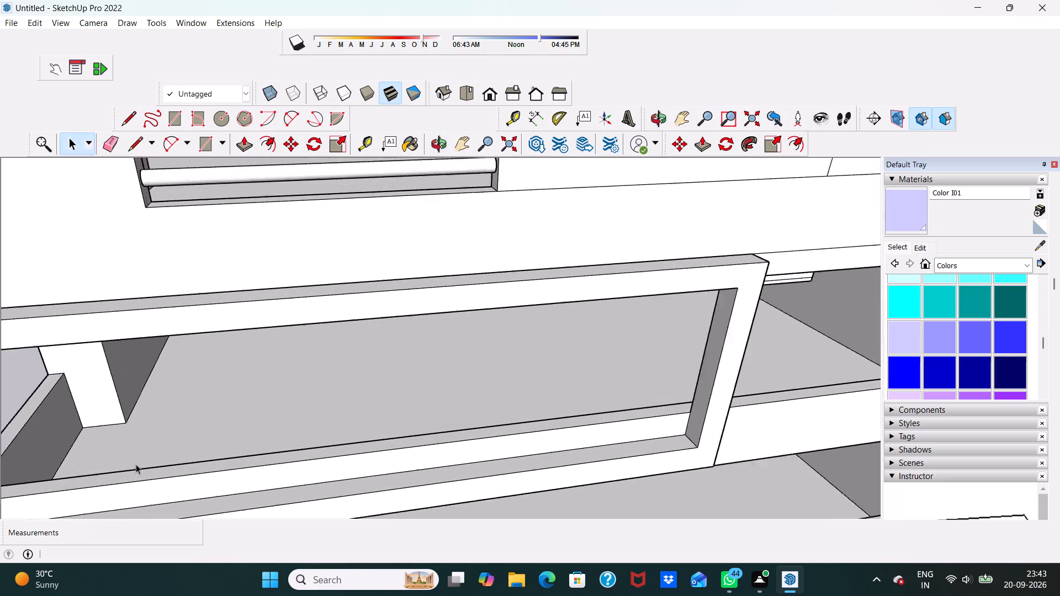
scroll(136, 464, "down", 2)
Select the top face of the upper balcony's front parapet, examine how it meets the side parapet and frame, and clear the selection.
left_click(151, 468)
left_click(150, 471)
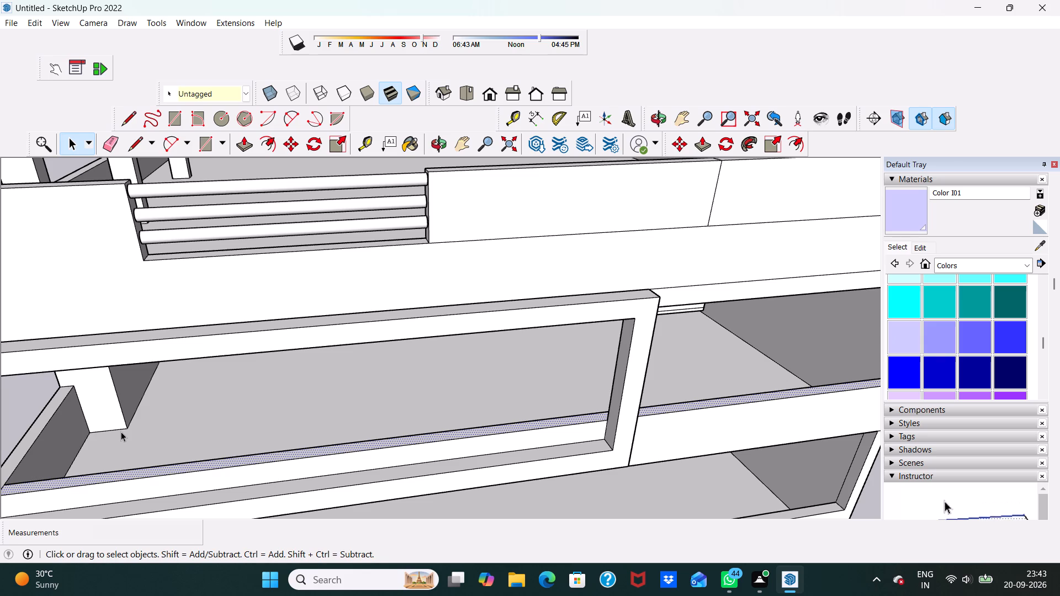
scroll(71, 285, "down", 5)
scroll(130, 417, "down", 1)
middle_click_drag(128, 423, 137, 402)
scroll(137, 402, "up", 3)
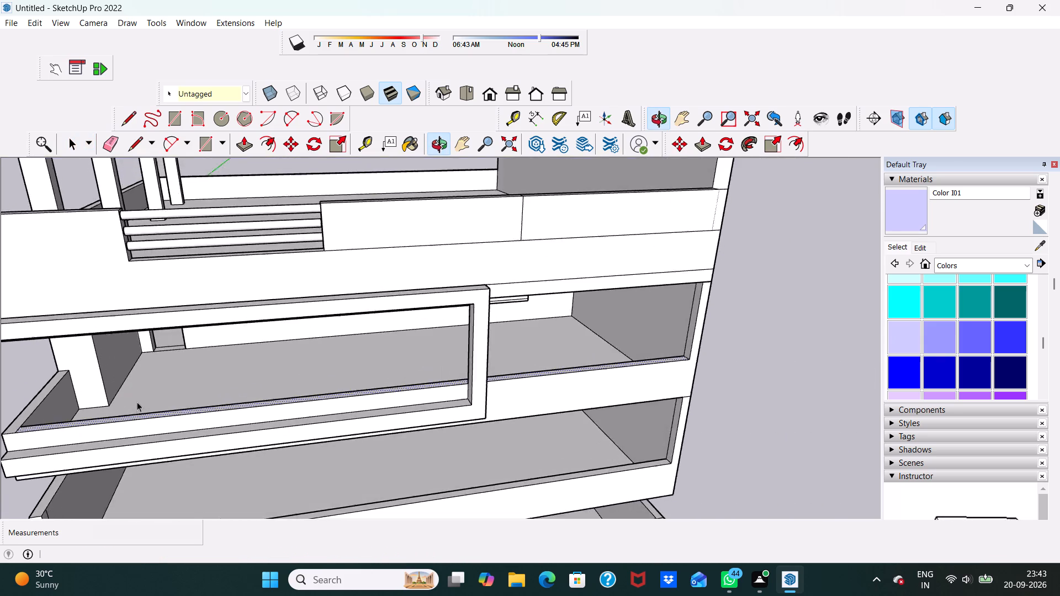
scroll(137, 402, "up", 2)
scroll(89, 448, "up", 5)
scroll(86, 444, "down", 5)
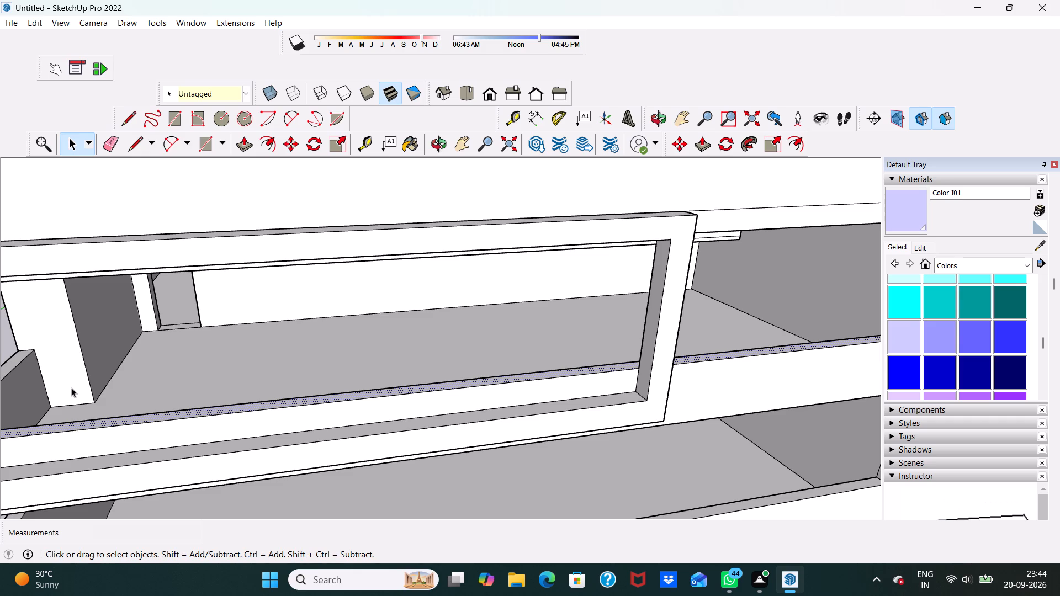
scroll(72, 388, "down", 5)
middle_click_drag(94, 392, 98, 395)
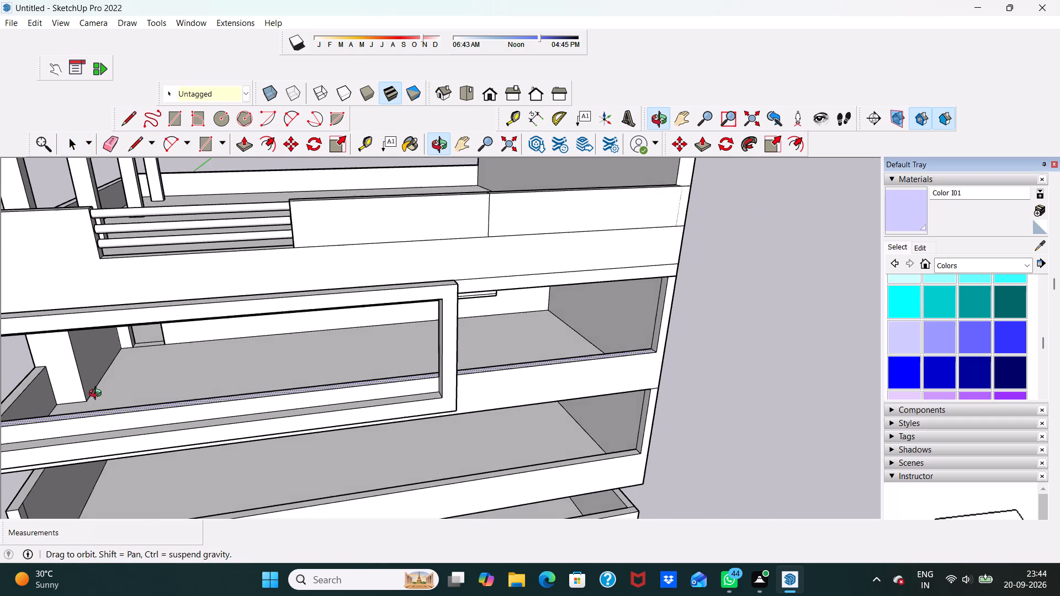
middle_click_drag(98, 395, 110, 376)
scroll(102, 381, "down", 5)
middle_click_drag(130, 366, 81, 403)
scroll(81, 403, "up", 6)
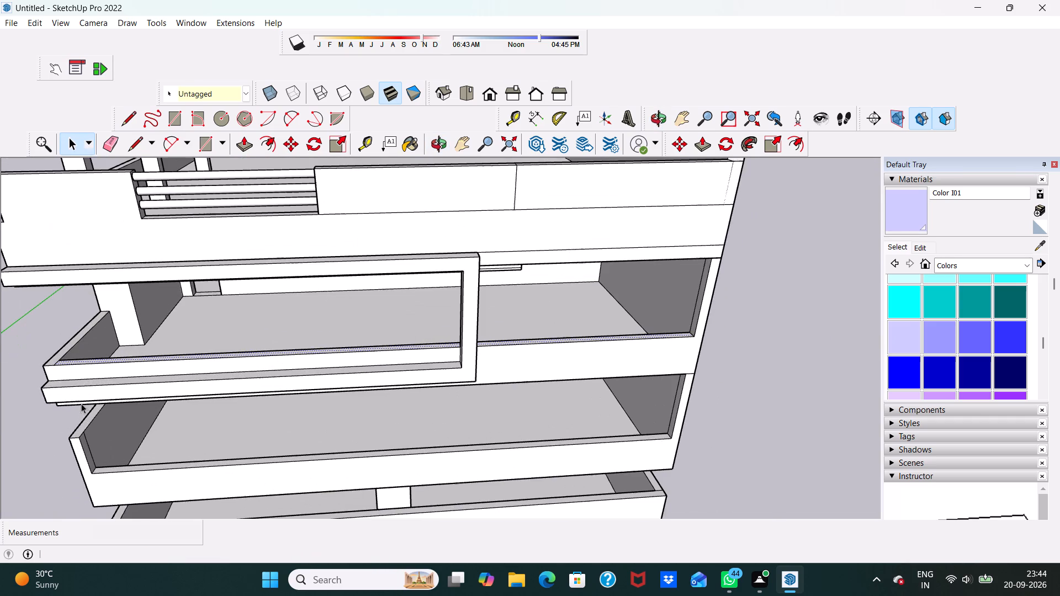
scroll(77, 360, "up", 6)
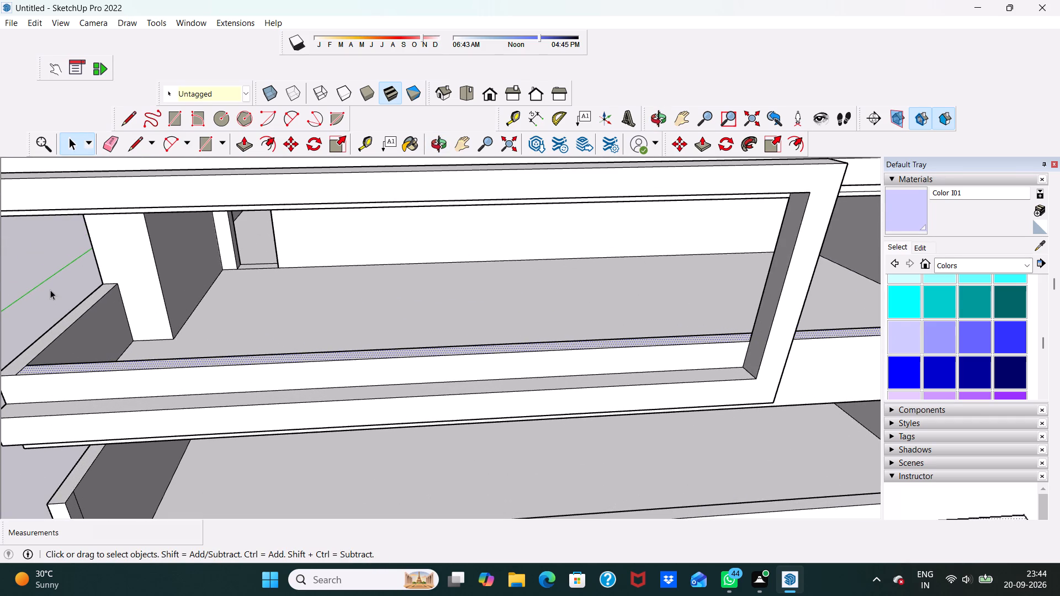
left_click(50, 290)
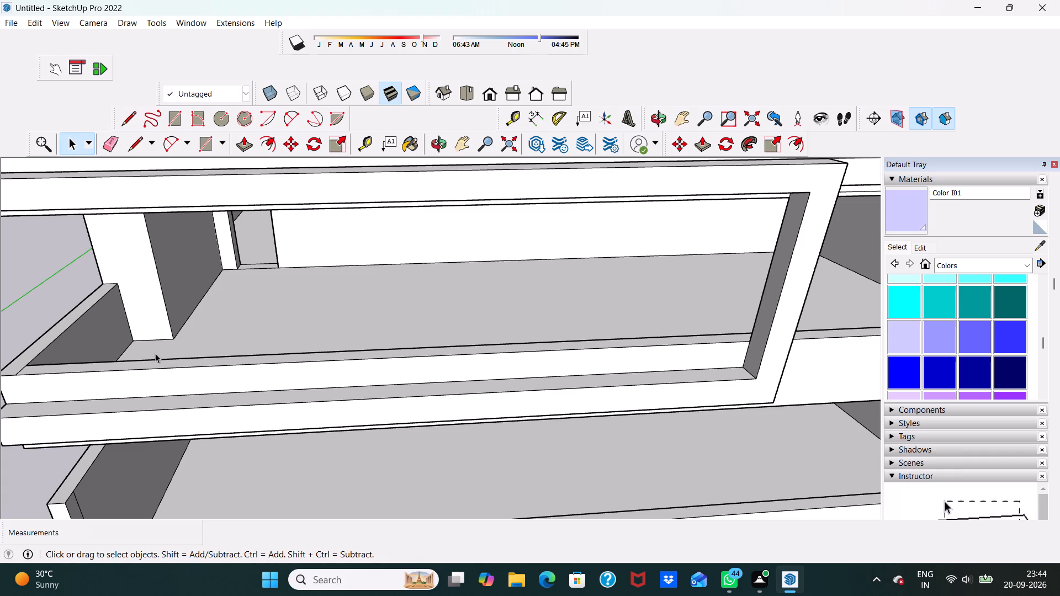
Examine the upper balcony's front parapet and the frame's lower band up close from the front.
middle_click_drag(184, 364, 164, 332)
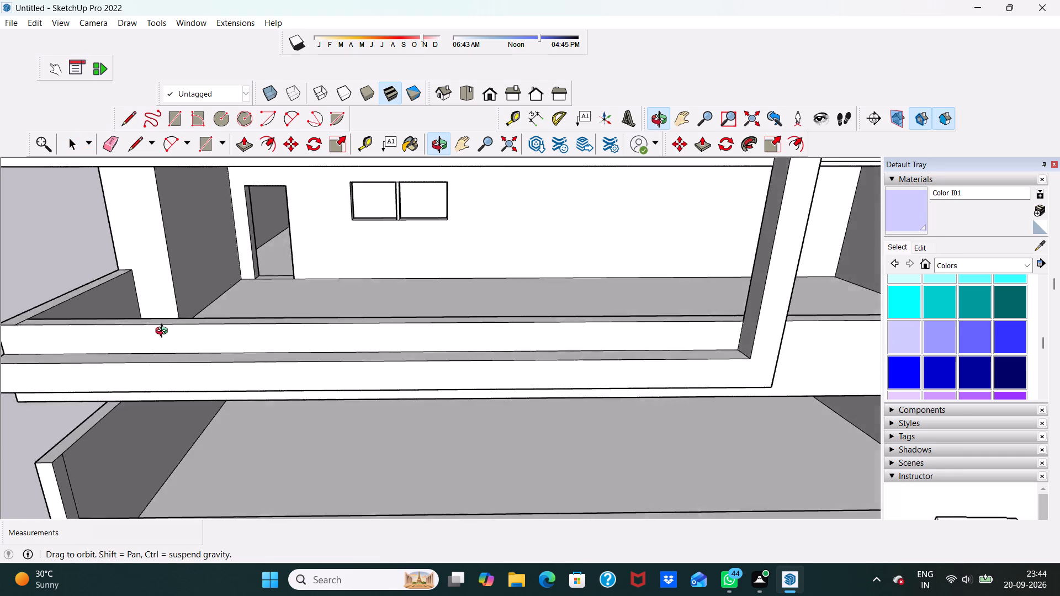
middle_click_drag(164, 332, 156, 316)
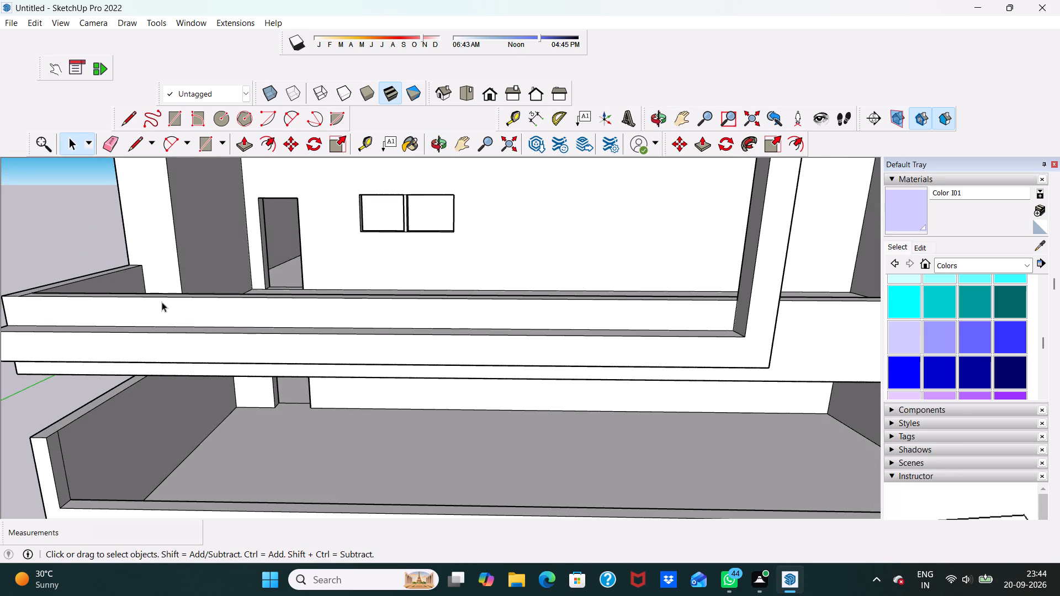
scroll(162, 302, "up", 1)
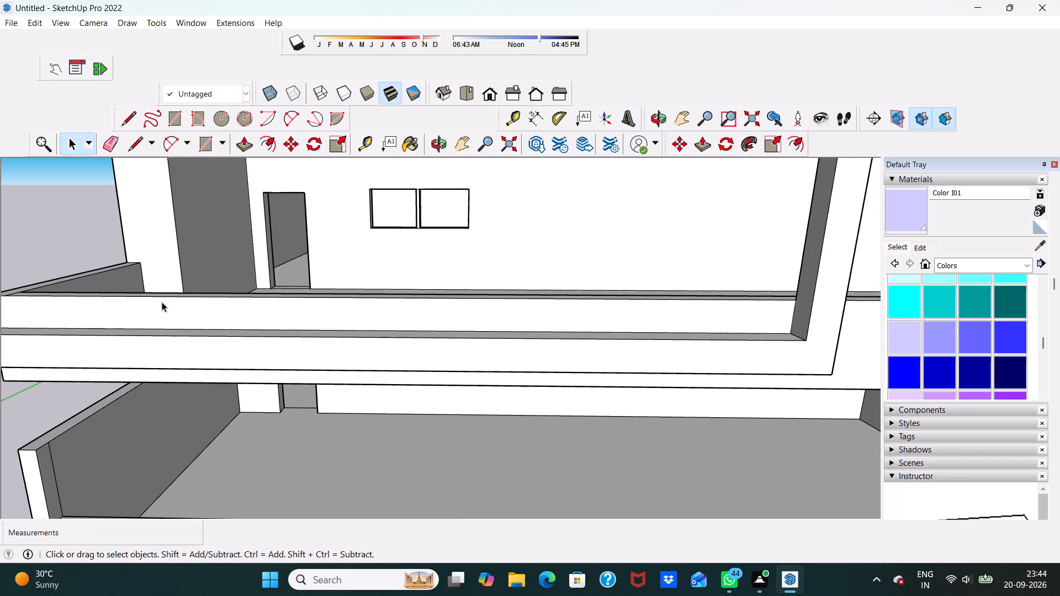
scroll(162, 302, "up", 1)
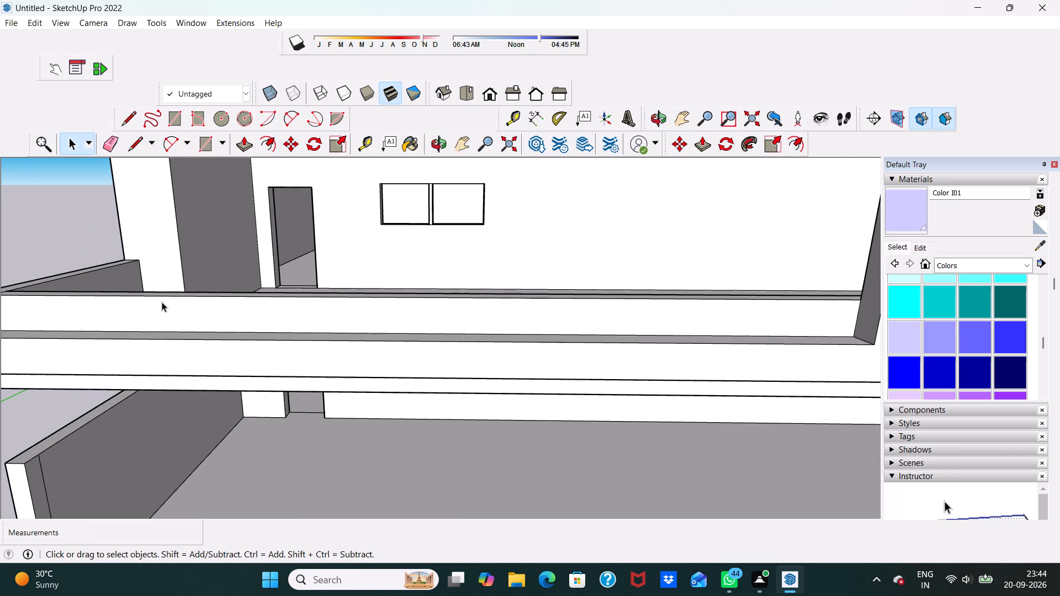
scroll(163, 302, "down", 17)
scroll(109, 235, "down", 2)
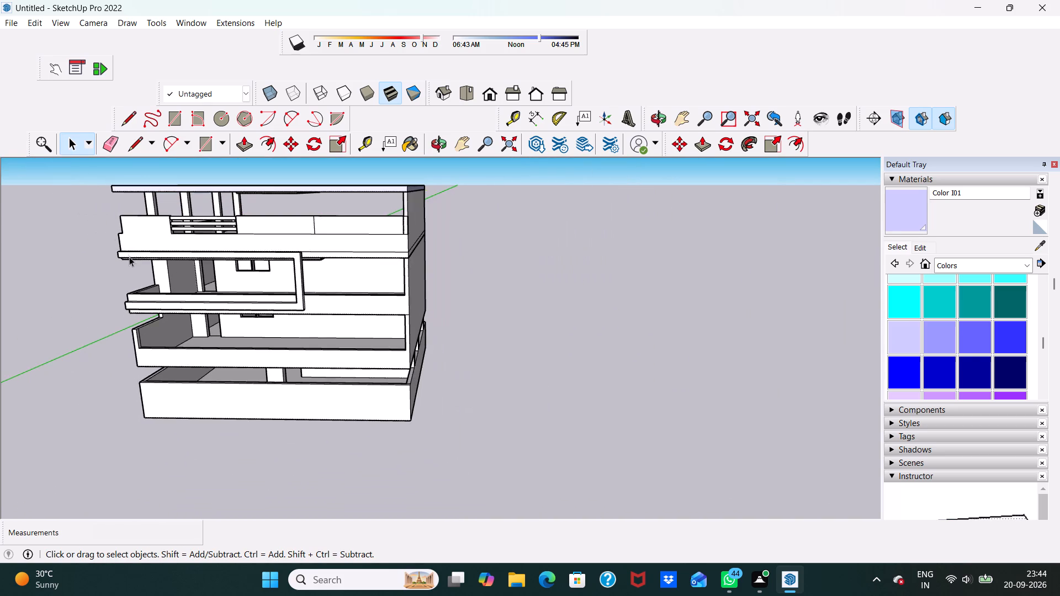
Examine the projecting frame's open end and the upper balcony's corner from below, above and the front.
middle_click_drag(131, 257, 183, 212)
scroll(183, 212, "up", 4)
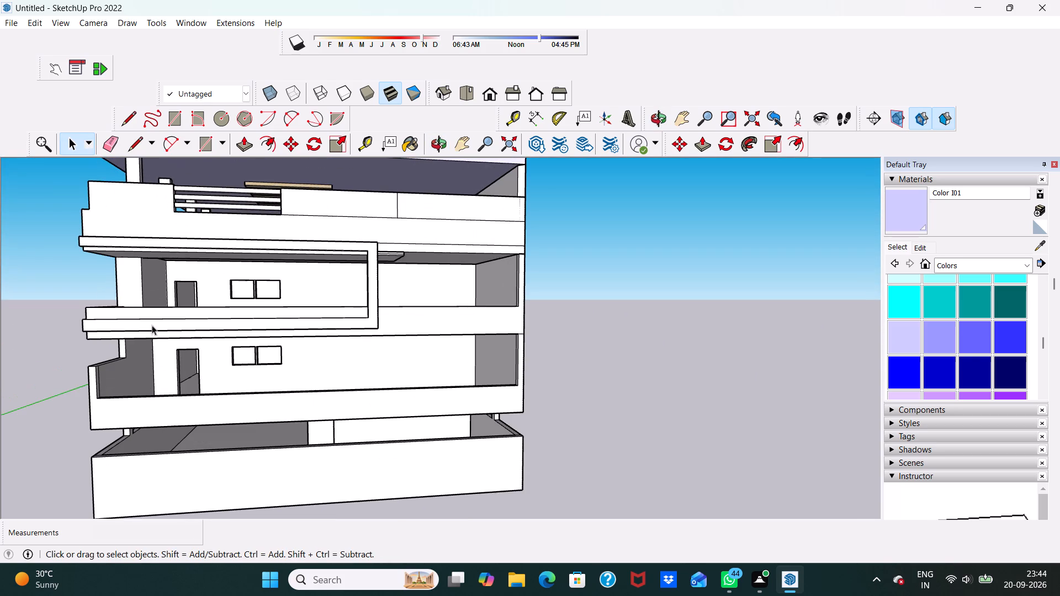
middle_click_drag(154, 332, 119, 272)
scroll(119, 272, "up", 4)
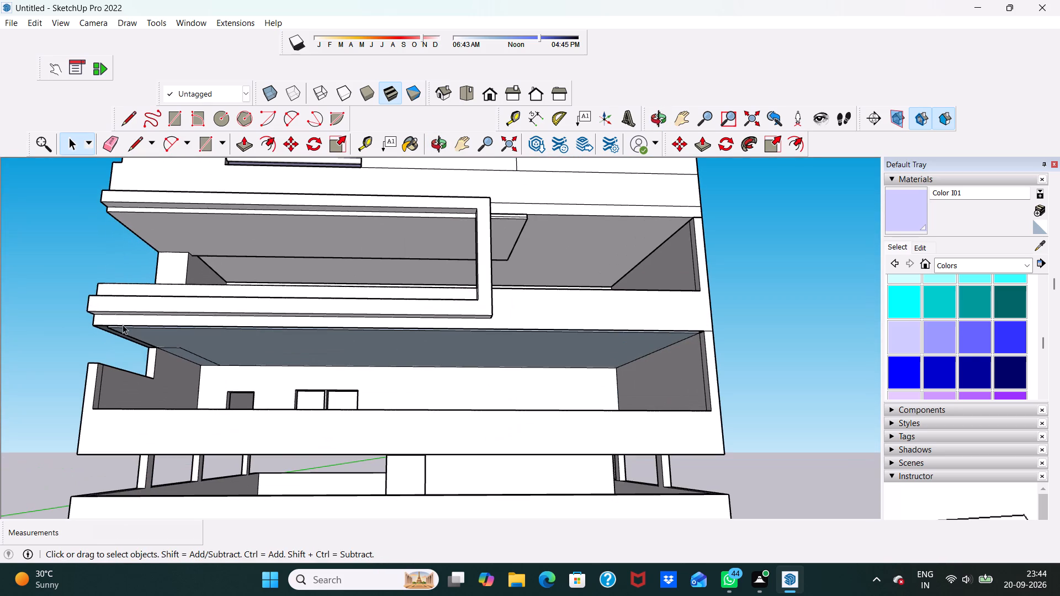
middle_click_drag(123, 324, 93, 354)
scroll(83, 315, "up", 4)
scroll(89, 318, "down", 4)
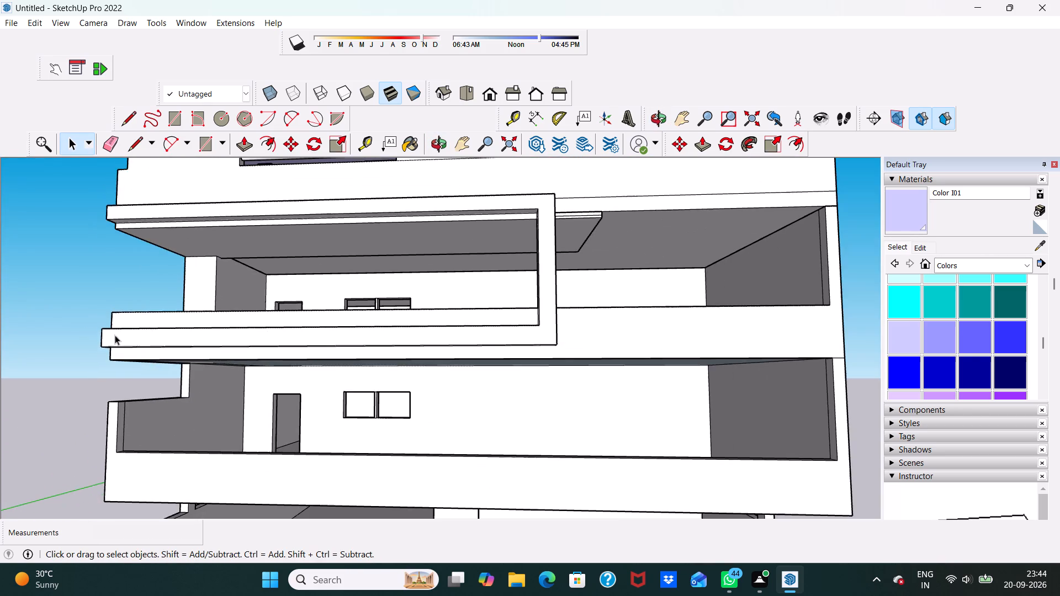
scroll(118, 326, "up", 3)
scroll(120, 323, "down", 1)
middle_click_drag(121, 323, 312, 451)
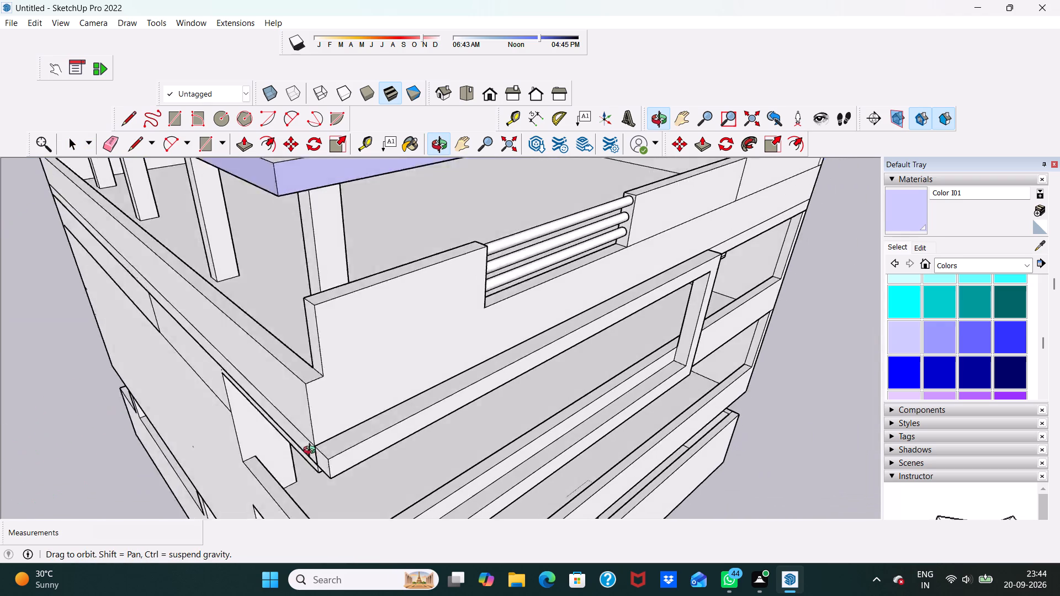
middle_click_drag(312, 451, 120, 401)
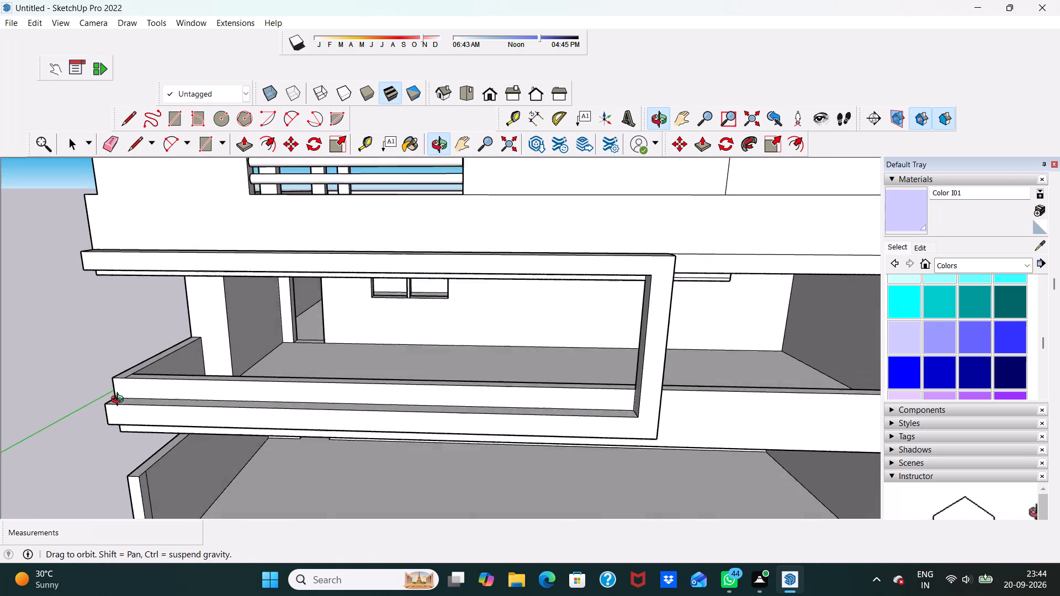
middle_click_drag(120, 401, 109, 407)
scroll(119, 405, "up", 4)
middle_click_drag(145, 390, 148, 374)
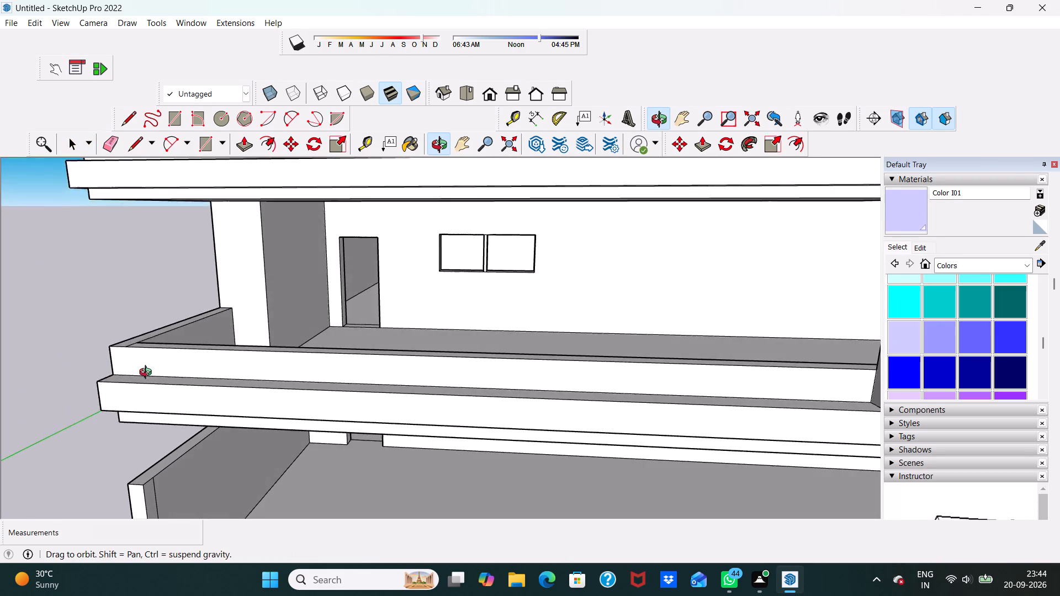
middle_click_drag(148, 374, 167, 358)
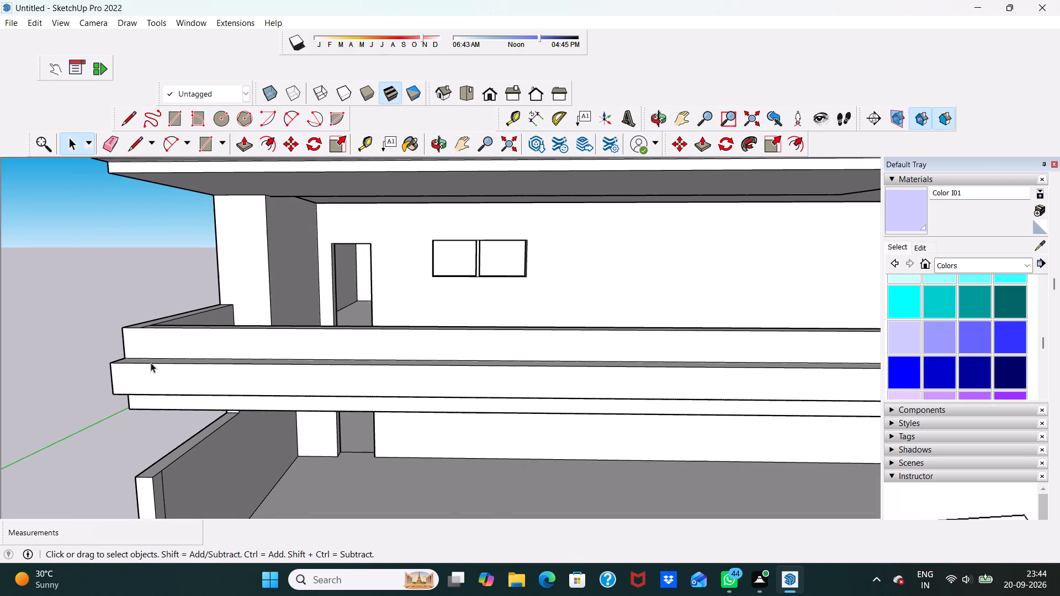
scroll(0, 224, "down", 4)
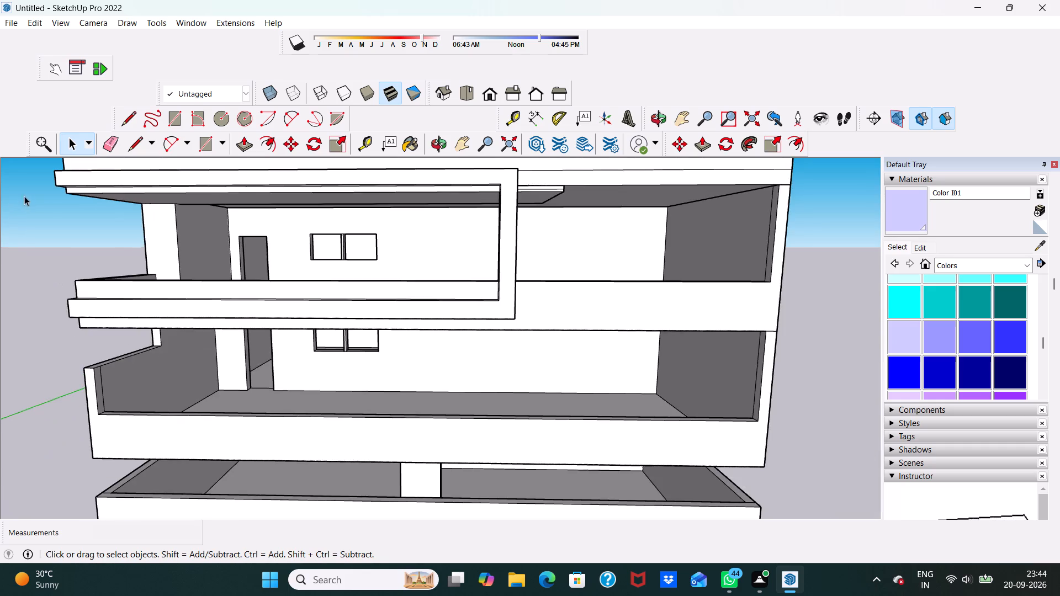
middle_click_drag(21, 247, 123, 273)
scroll(253, 439, "up", 4)
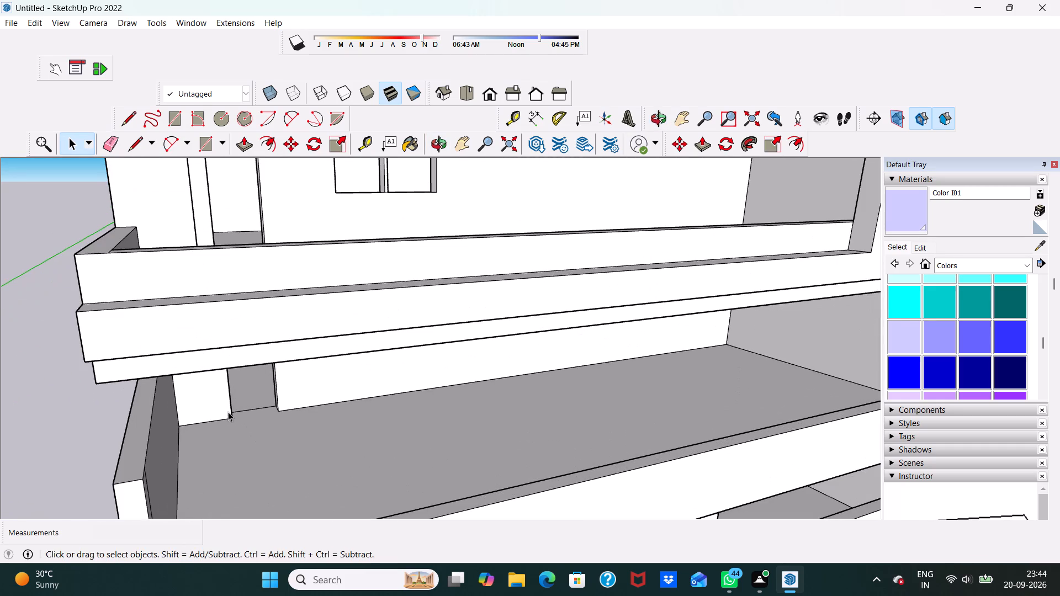
middle_click_drag(178, 361, 154, 331)
scroll(154, 331, "up", 1)
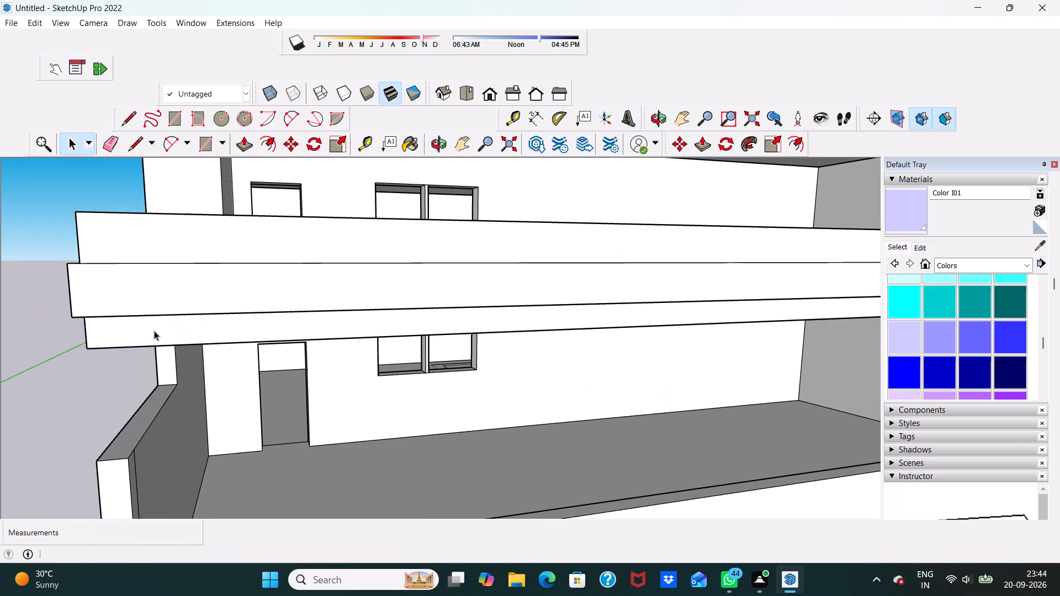
Draw a rectangle about 3' 6 3/4" by 9" on top of the upper balcony's front parapet, starting near its outer end.
middle_click_drag(142, 285, 142, 378)
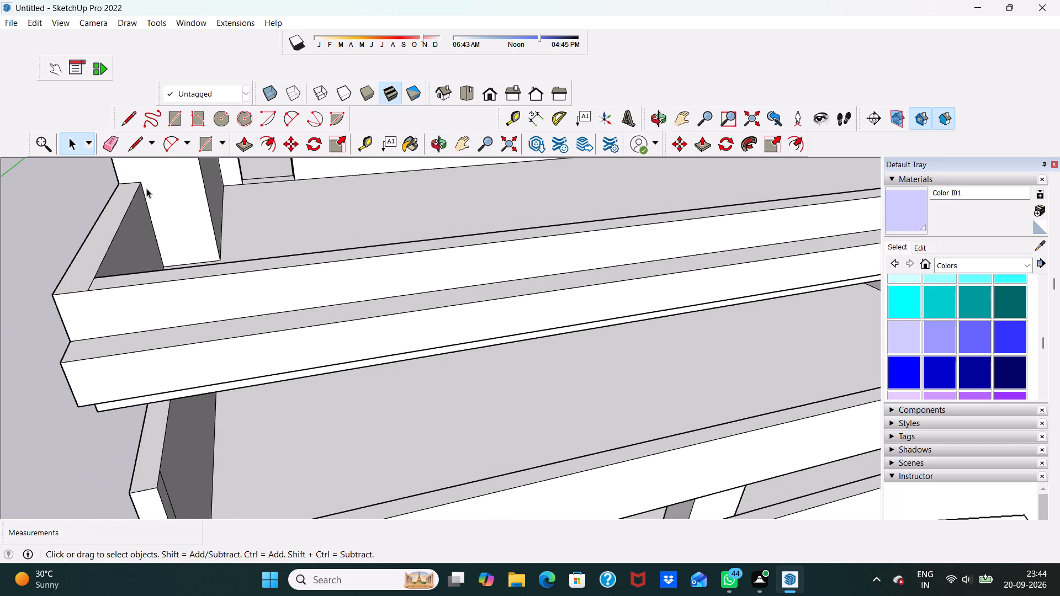
left_click(174, 115)
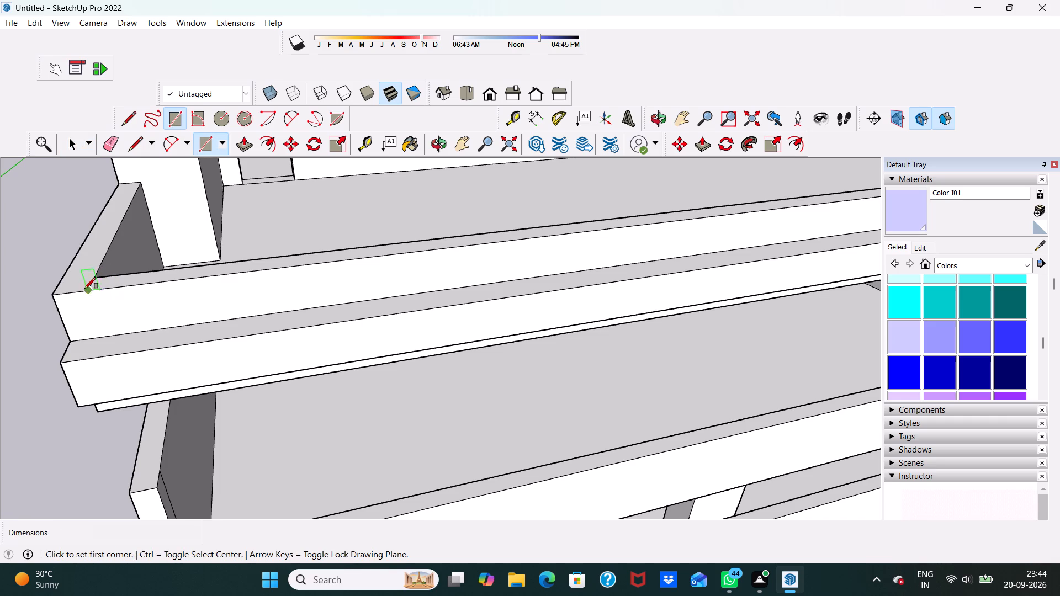
left_click(88, 290)
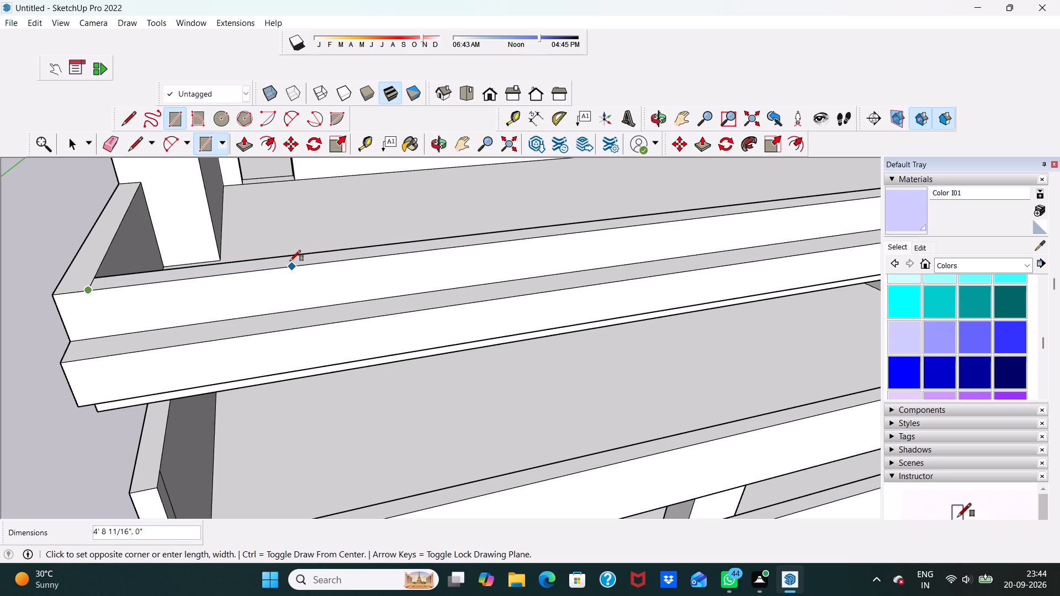
left_click(245, 264)
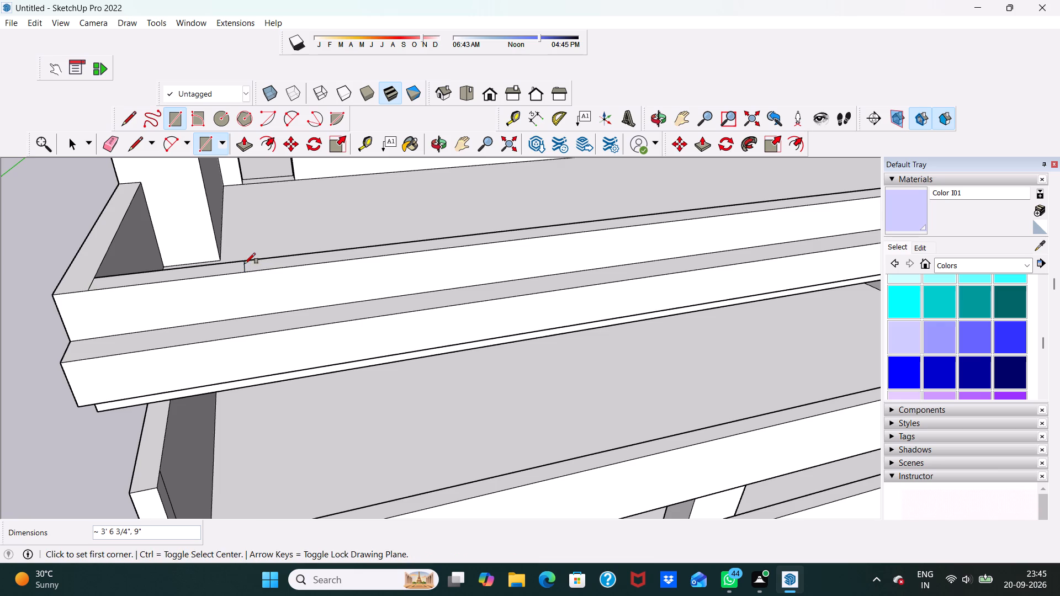
middle_click_drag(187, 291, 164, 228)
scroll(161, 225, "up", 1)
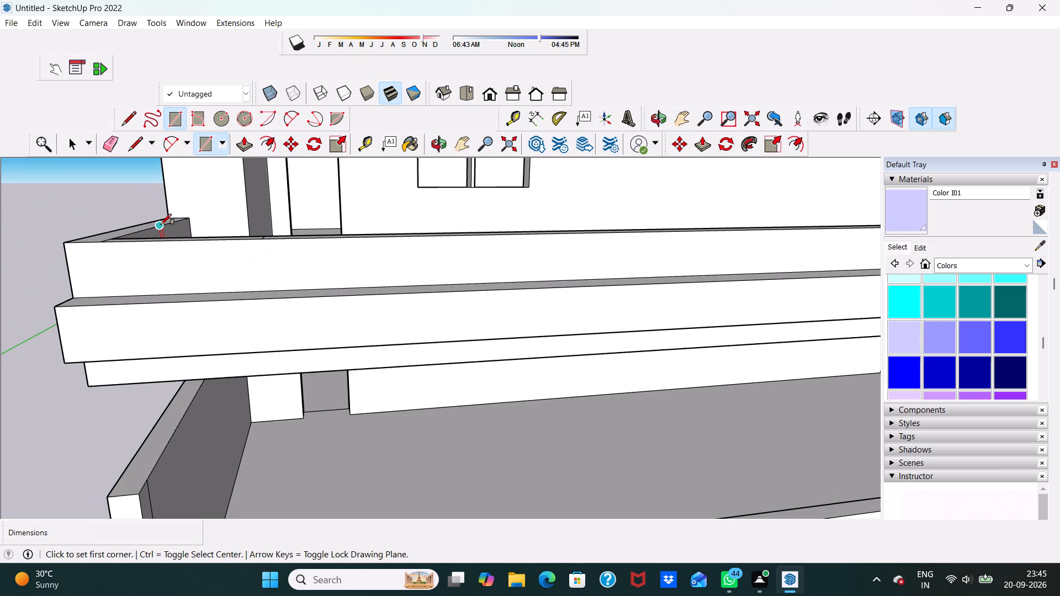
key("space")
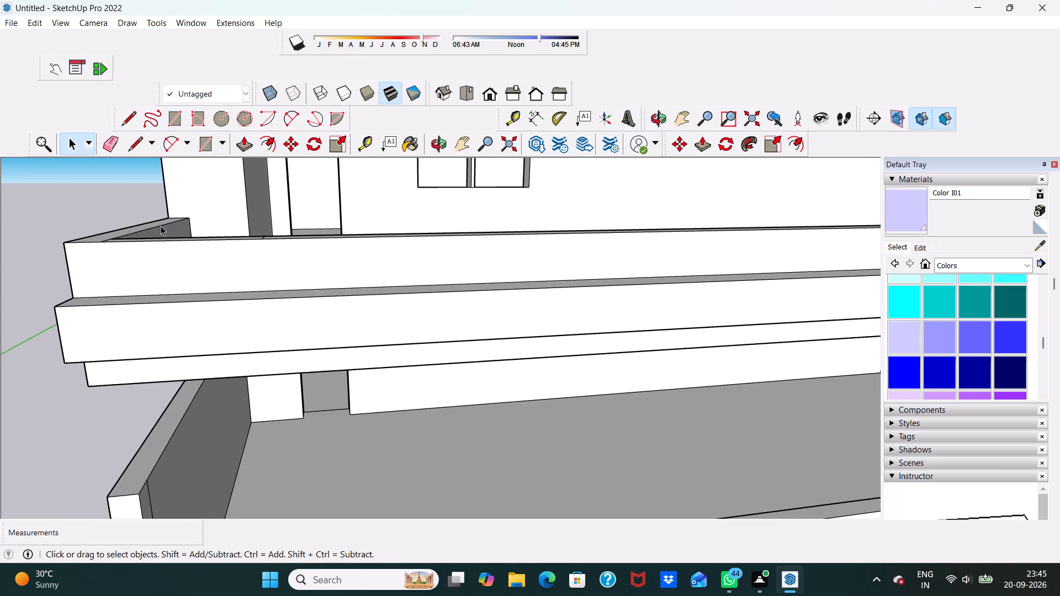
Push/Pull the rectangle on the upper balcony's front parapet up 3' to form a raised block.
scroll(160, 227, "down", 3)
middle_click_drag(160, 227, 142, 300)
scroll(142, 314, "up", 3)
left_click(146, 395)
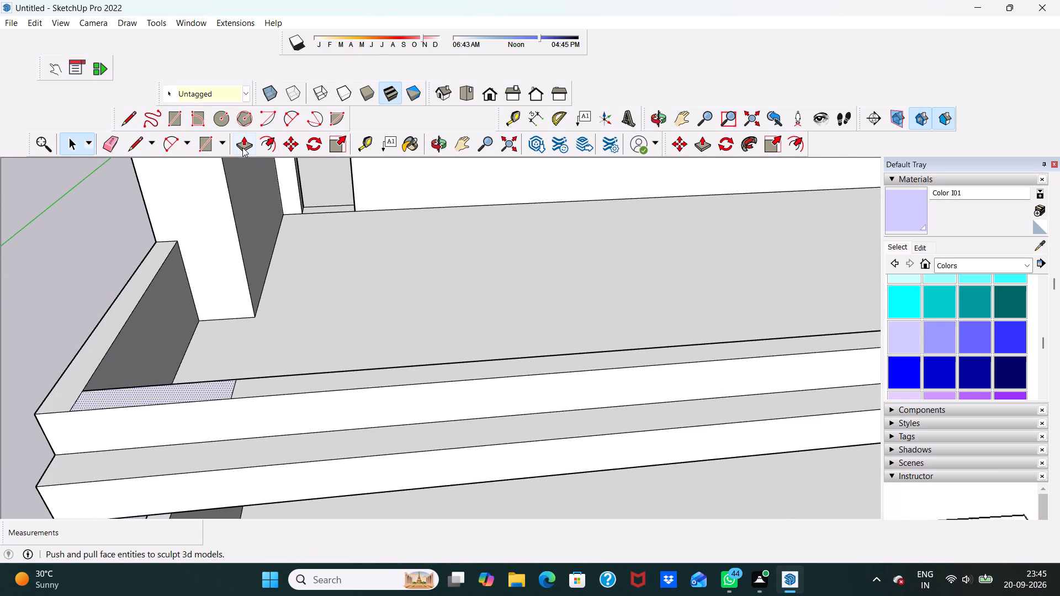
left_click(242, 147)
left_click(167, 389)
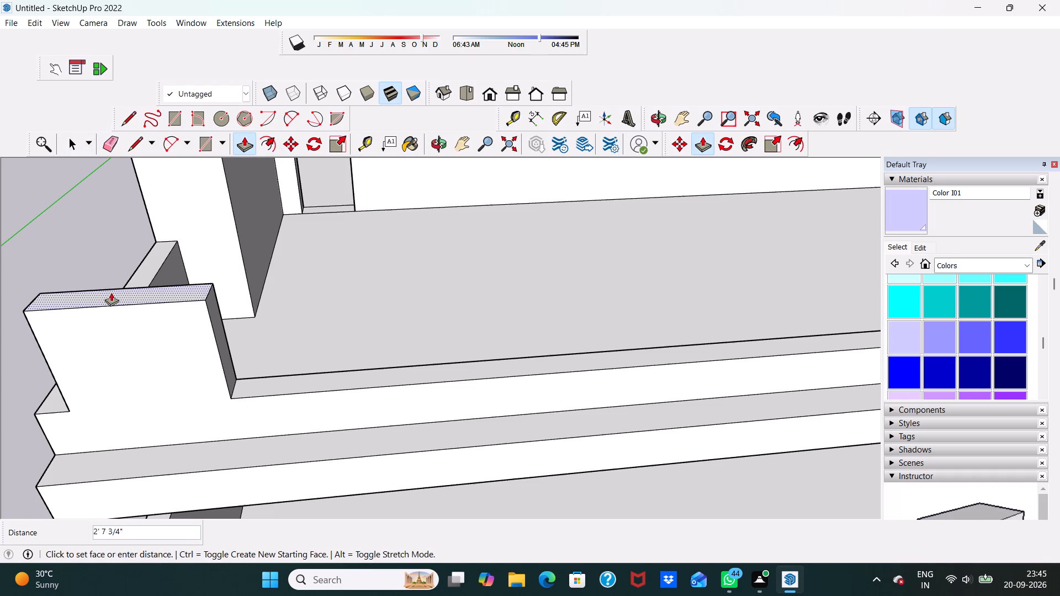
type("3'")
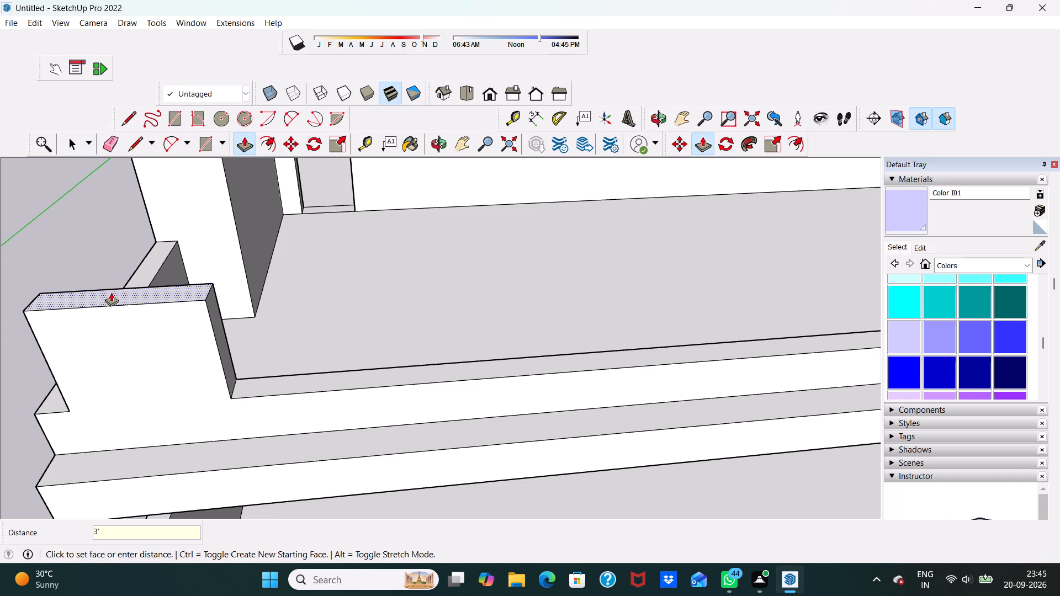
key("Return")
Examine the raised block on the upper balcony's parapet against the projecting frame and side wall from the front and below.
scroll(90, 308, "down", 3)
scroll(97, 312, "up", 1)
scroll(102, 316, "down", 2)
middle_click_drag(106, 318, 130, 223)
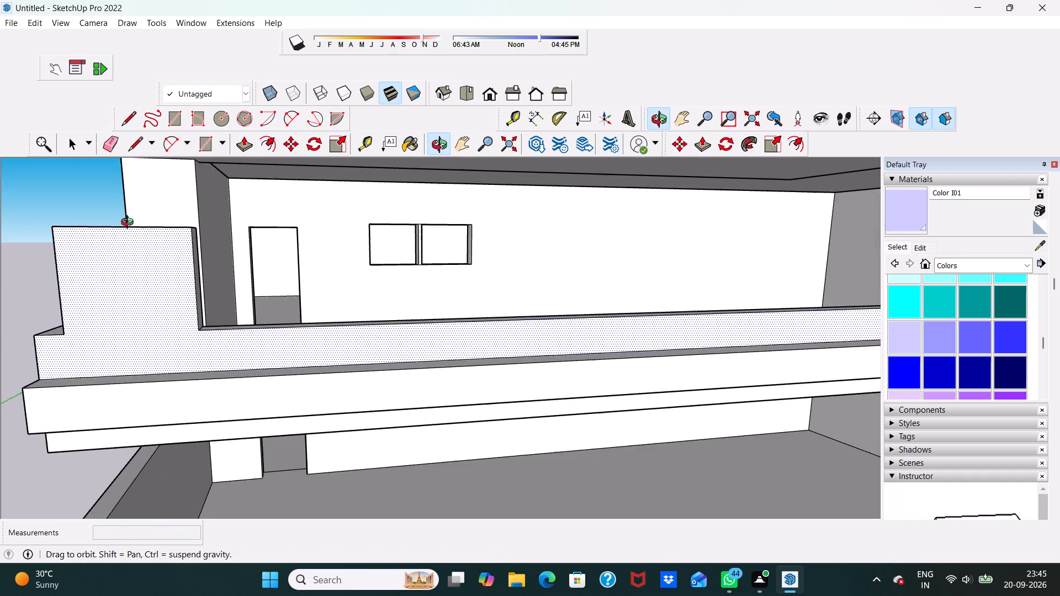
middle_click_drag(130, 223, 129, 216)
scroll(144, 242, "up", 1)
scroll(194, 301, "down", 4)
middle_click_drag(261, 333, 206, 290)
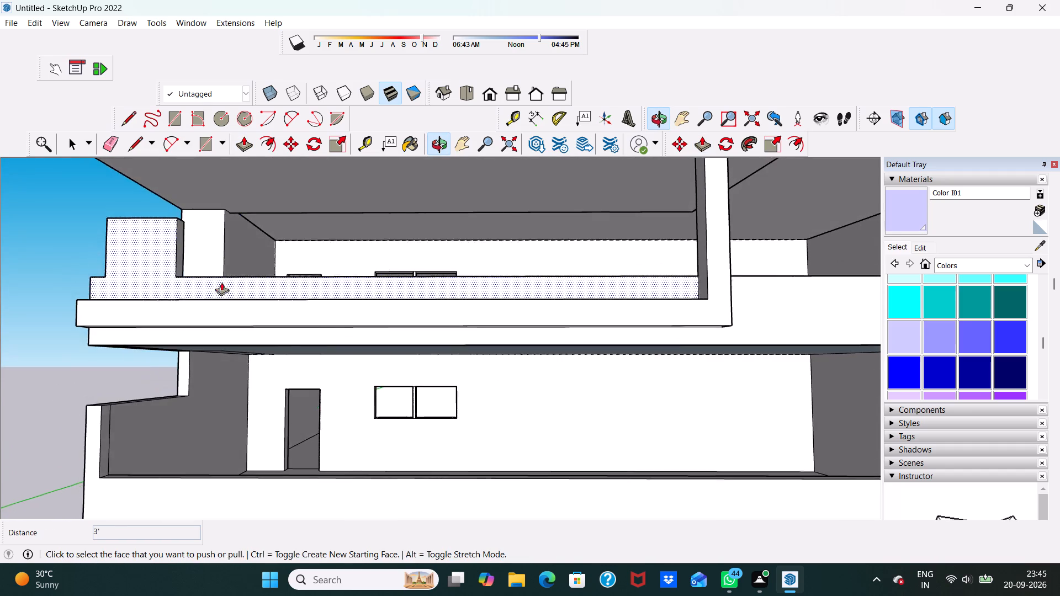
scroll(230, 273, "up", 4)
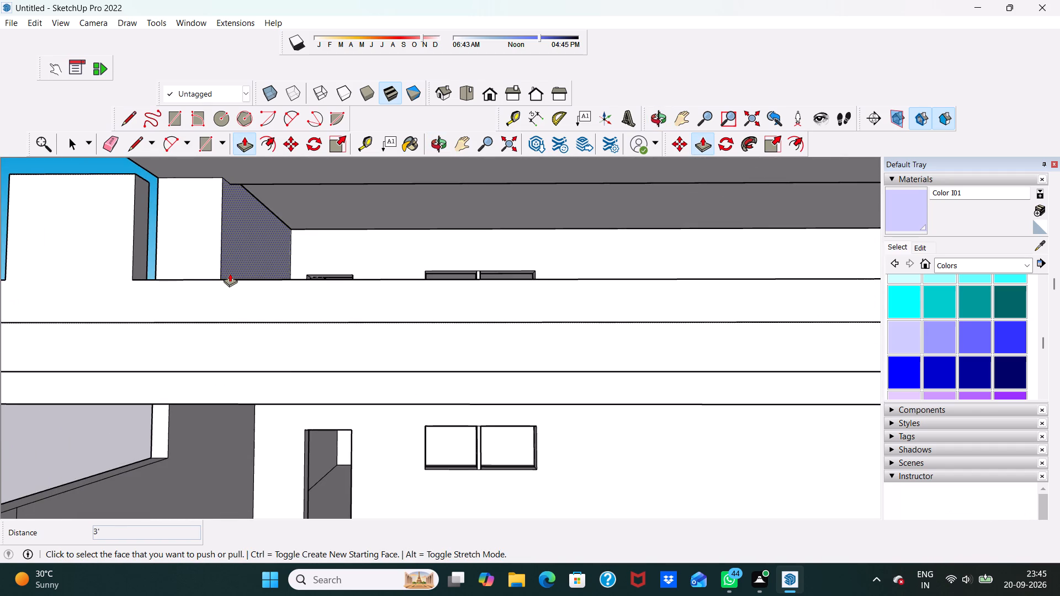
key("space")
scroll(228, 274, "up", 1)
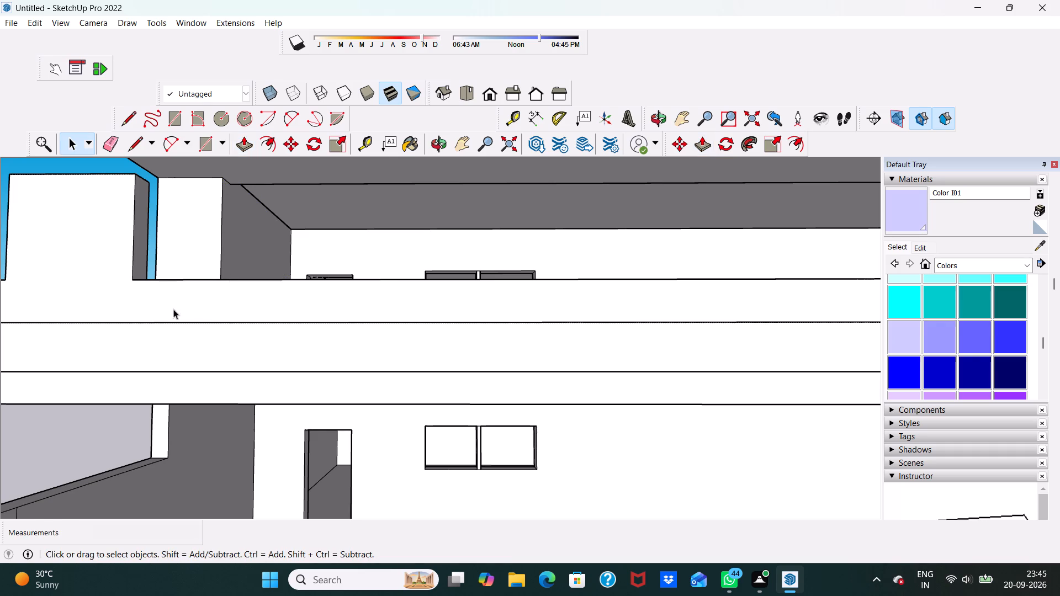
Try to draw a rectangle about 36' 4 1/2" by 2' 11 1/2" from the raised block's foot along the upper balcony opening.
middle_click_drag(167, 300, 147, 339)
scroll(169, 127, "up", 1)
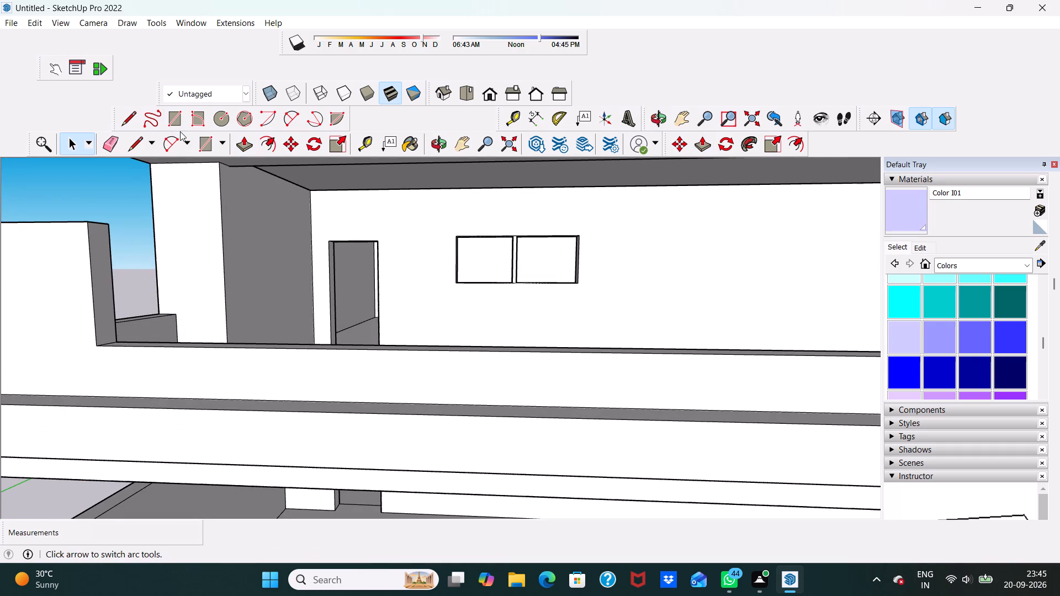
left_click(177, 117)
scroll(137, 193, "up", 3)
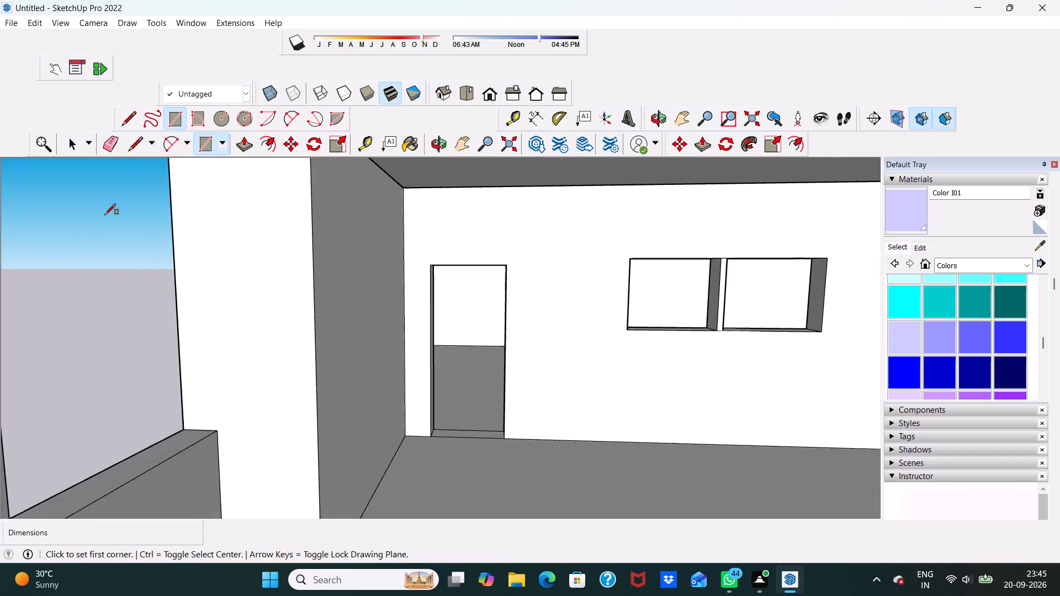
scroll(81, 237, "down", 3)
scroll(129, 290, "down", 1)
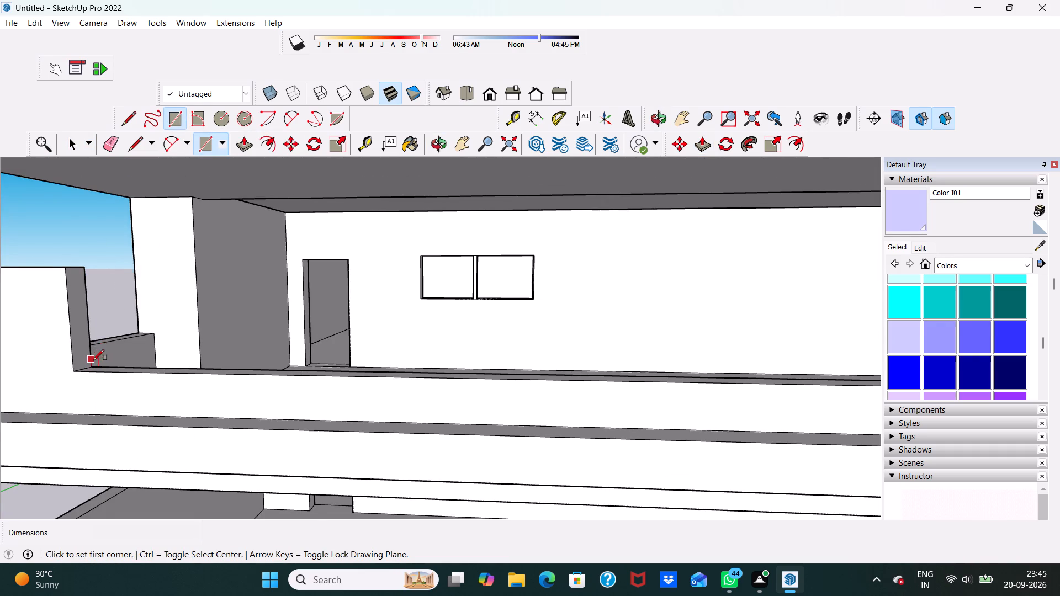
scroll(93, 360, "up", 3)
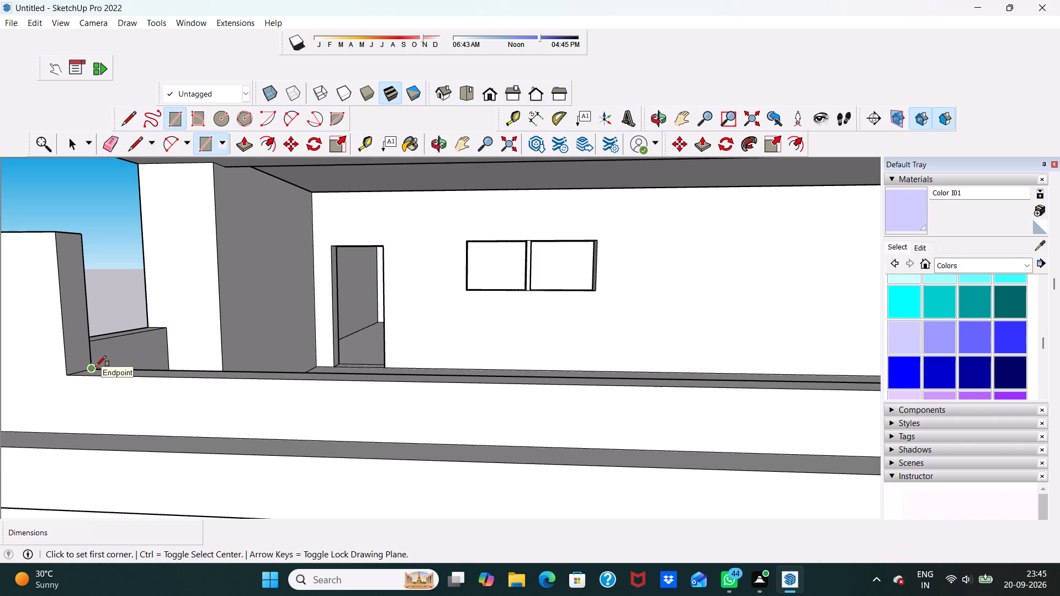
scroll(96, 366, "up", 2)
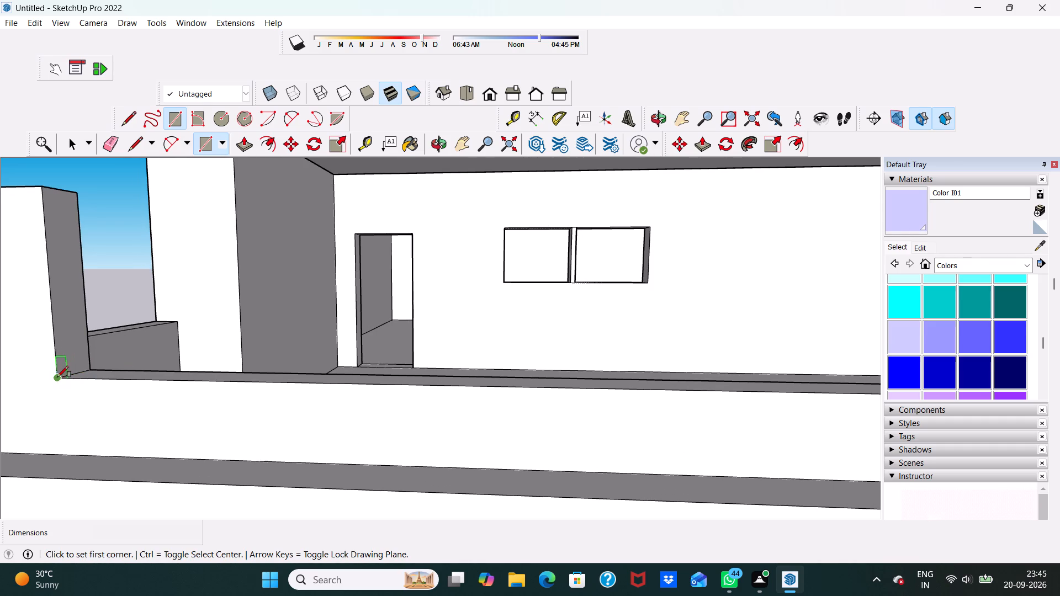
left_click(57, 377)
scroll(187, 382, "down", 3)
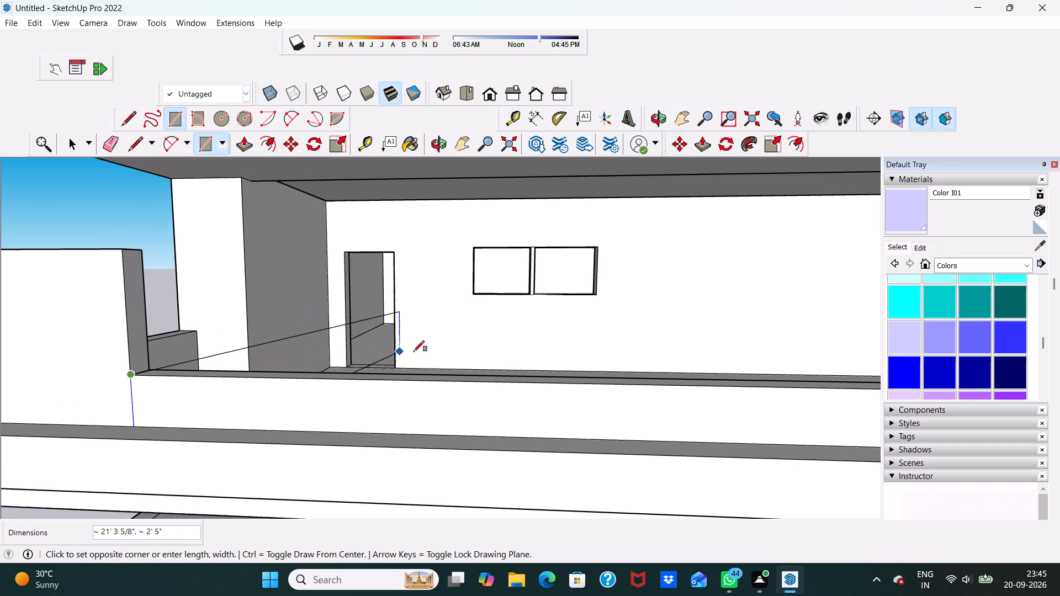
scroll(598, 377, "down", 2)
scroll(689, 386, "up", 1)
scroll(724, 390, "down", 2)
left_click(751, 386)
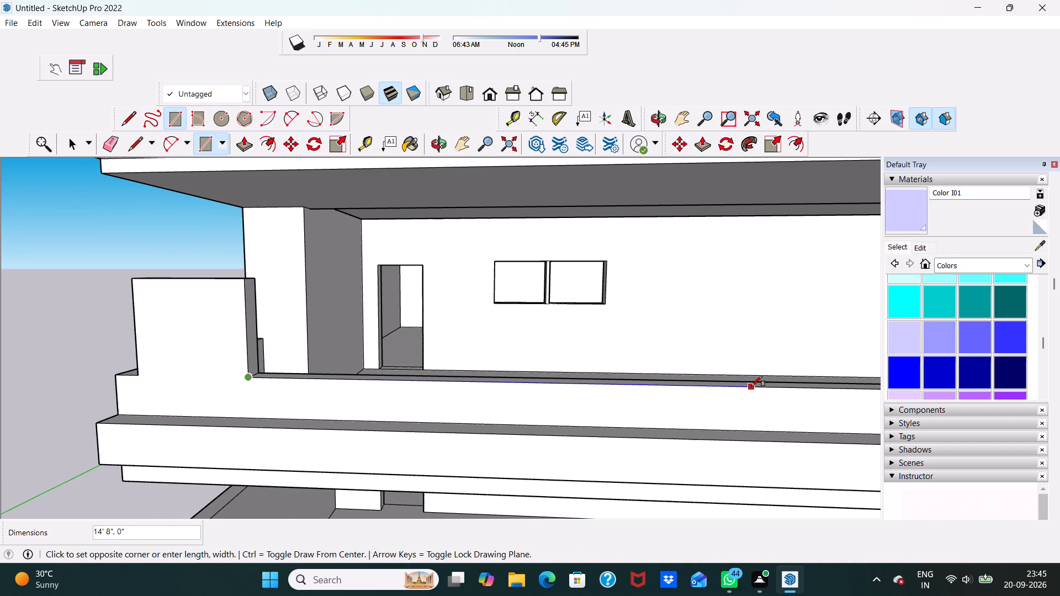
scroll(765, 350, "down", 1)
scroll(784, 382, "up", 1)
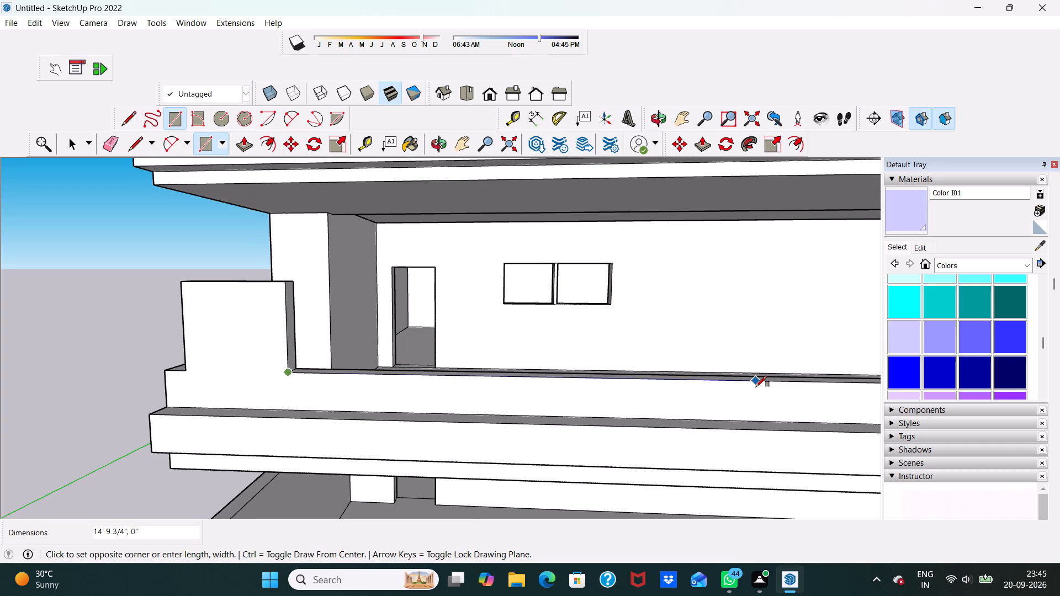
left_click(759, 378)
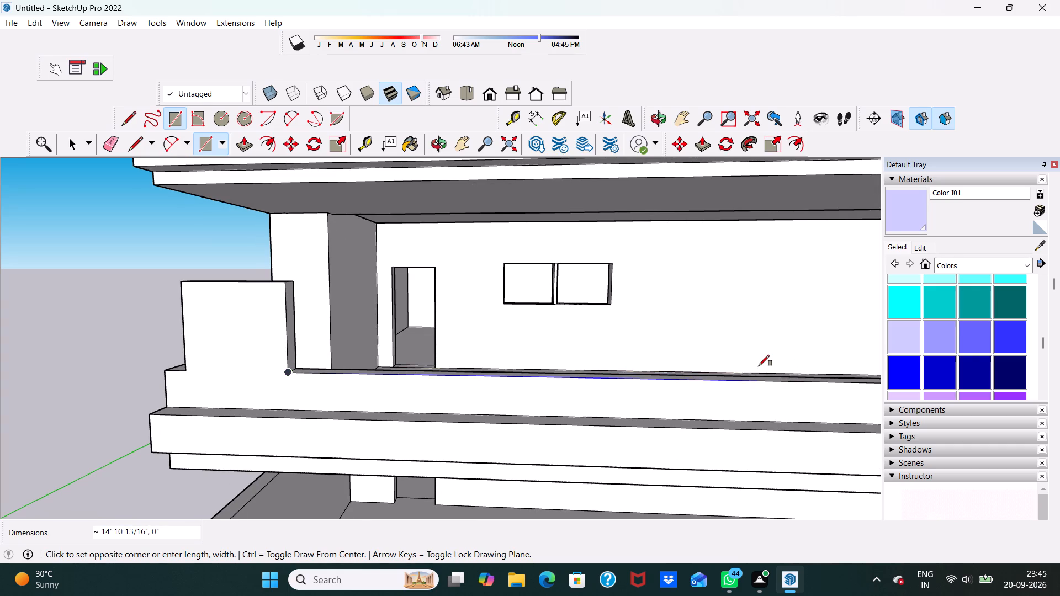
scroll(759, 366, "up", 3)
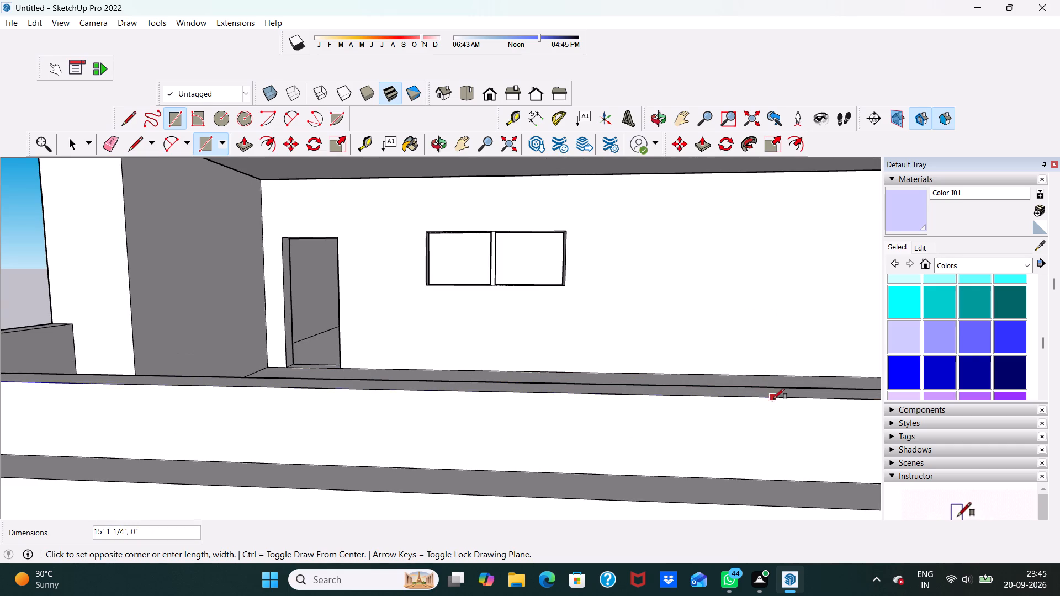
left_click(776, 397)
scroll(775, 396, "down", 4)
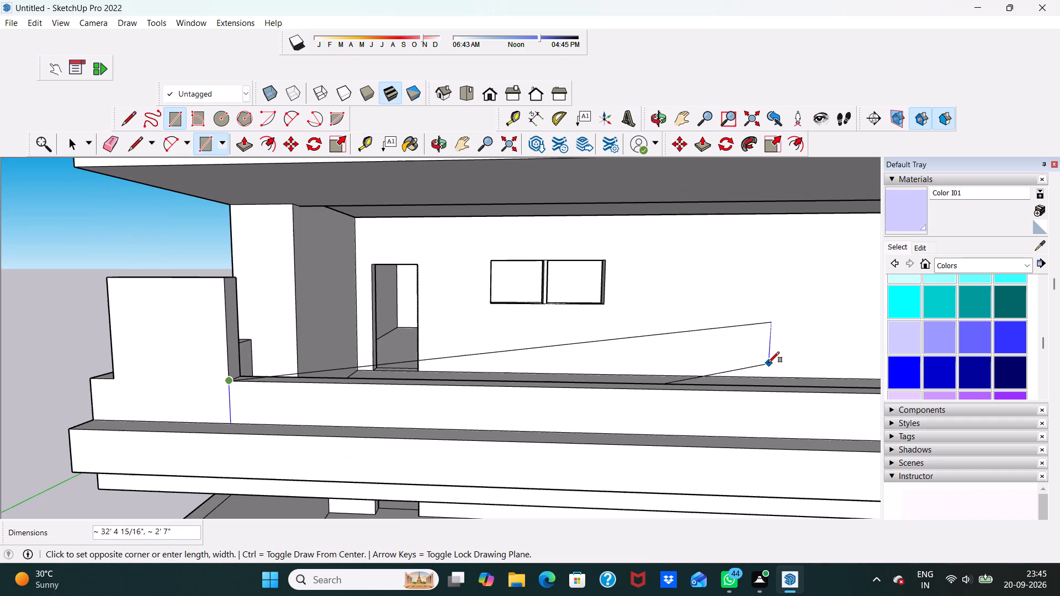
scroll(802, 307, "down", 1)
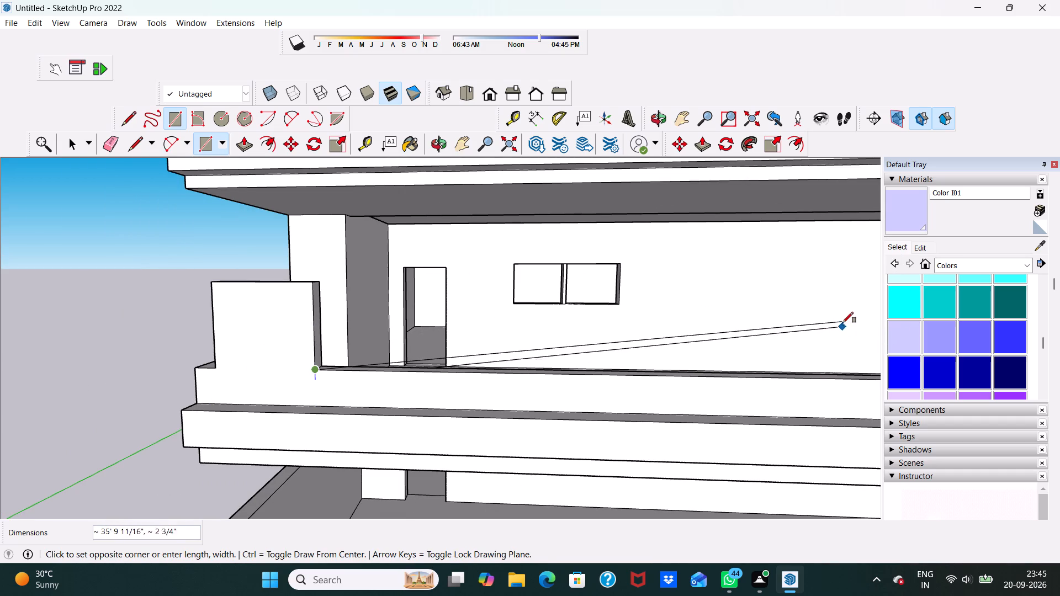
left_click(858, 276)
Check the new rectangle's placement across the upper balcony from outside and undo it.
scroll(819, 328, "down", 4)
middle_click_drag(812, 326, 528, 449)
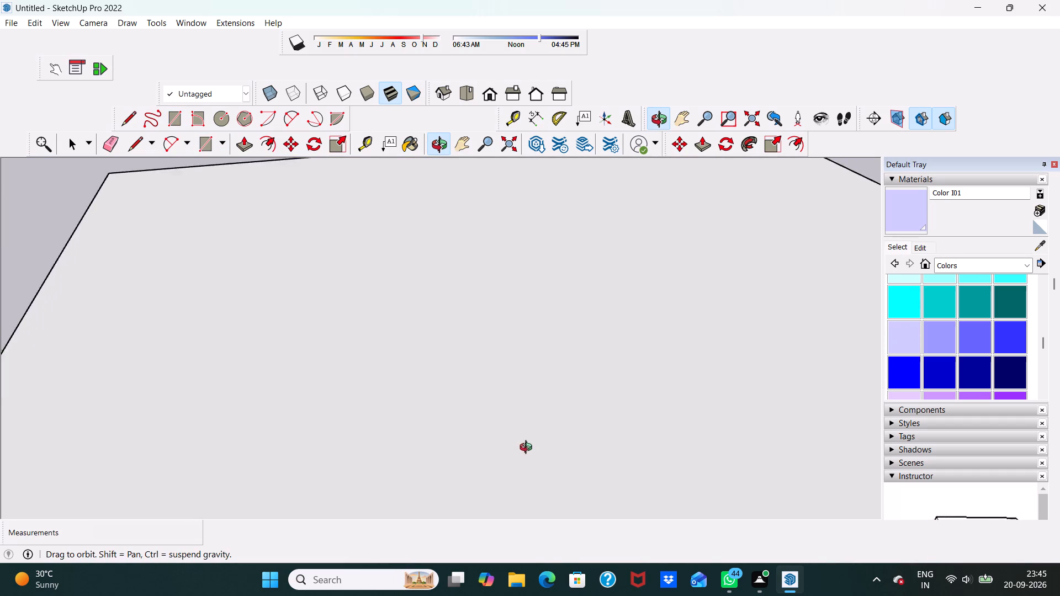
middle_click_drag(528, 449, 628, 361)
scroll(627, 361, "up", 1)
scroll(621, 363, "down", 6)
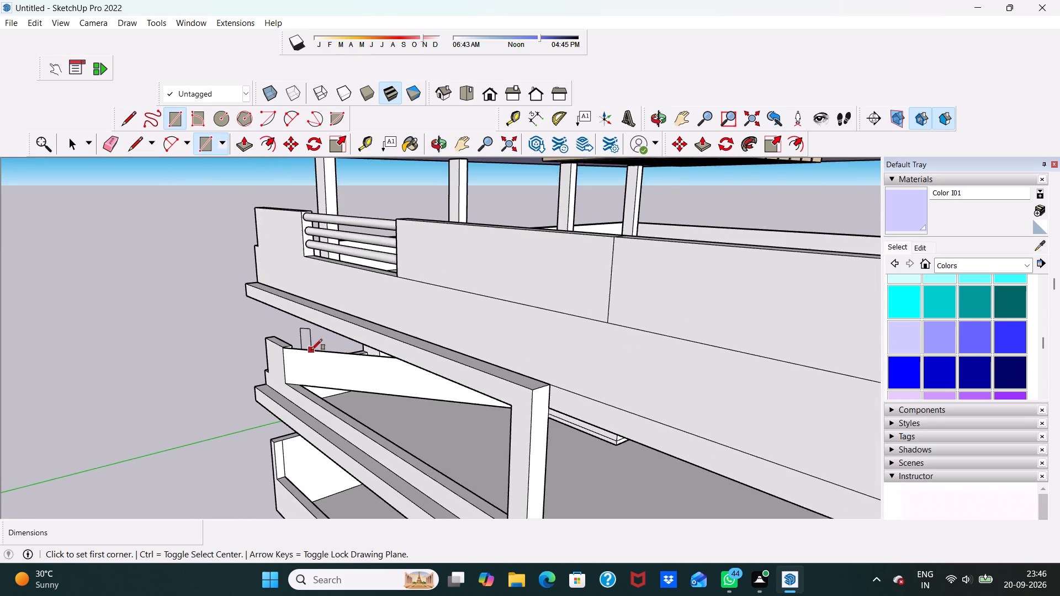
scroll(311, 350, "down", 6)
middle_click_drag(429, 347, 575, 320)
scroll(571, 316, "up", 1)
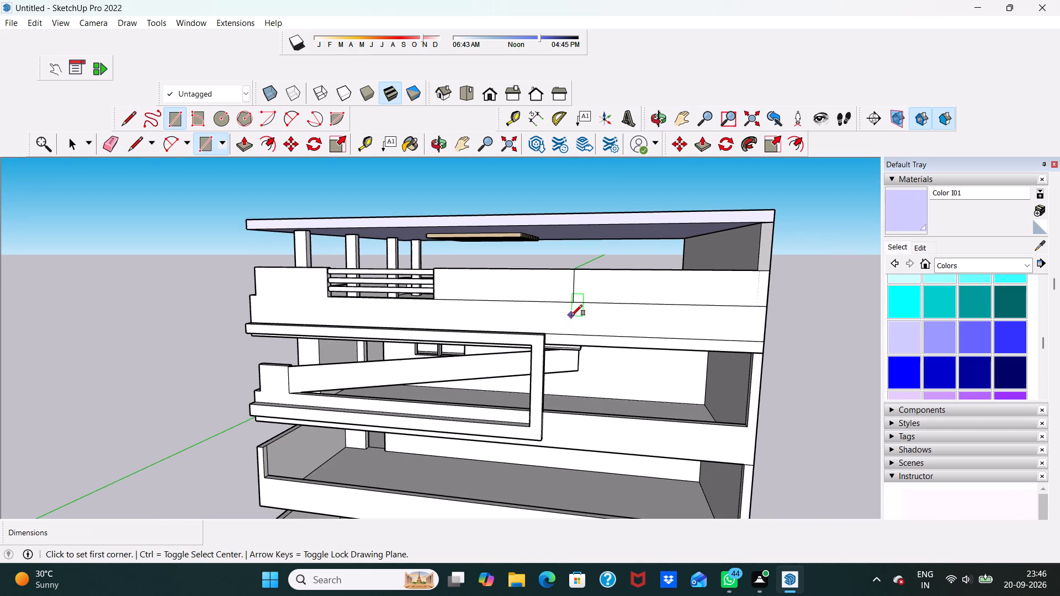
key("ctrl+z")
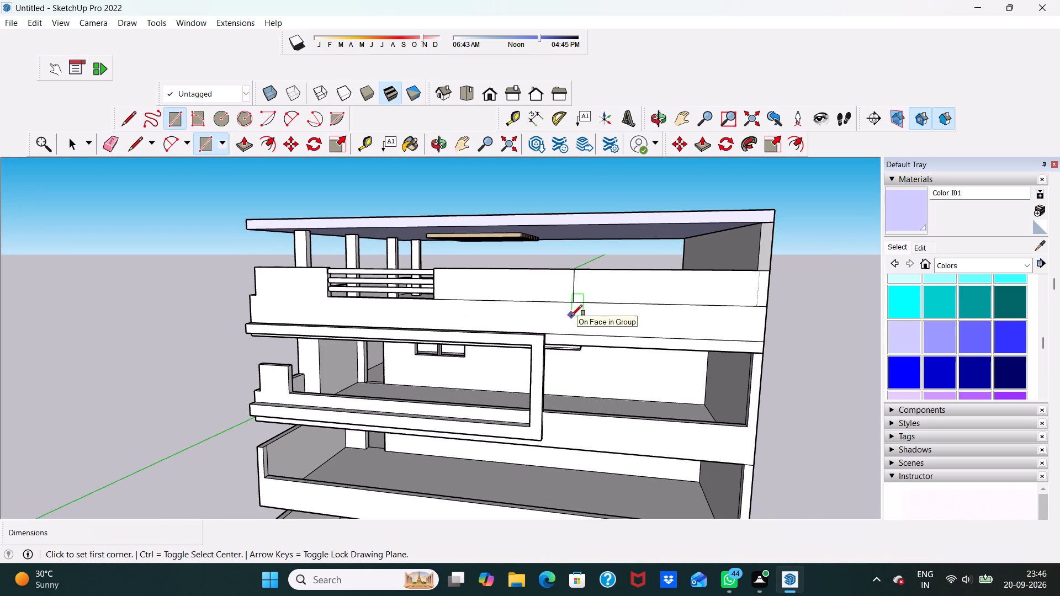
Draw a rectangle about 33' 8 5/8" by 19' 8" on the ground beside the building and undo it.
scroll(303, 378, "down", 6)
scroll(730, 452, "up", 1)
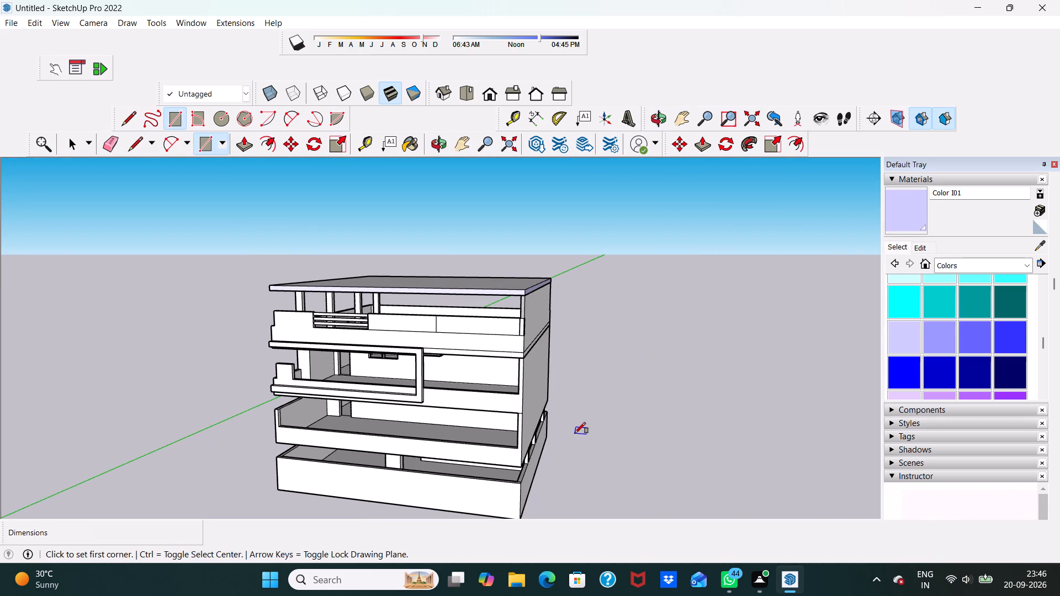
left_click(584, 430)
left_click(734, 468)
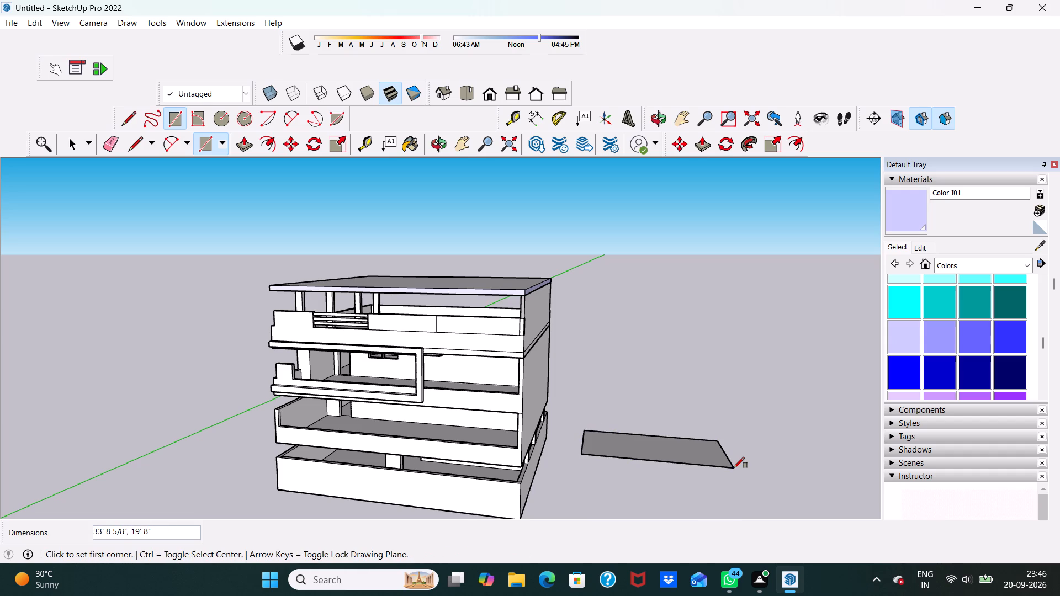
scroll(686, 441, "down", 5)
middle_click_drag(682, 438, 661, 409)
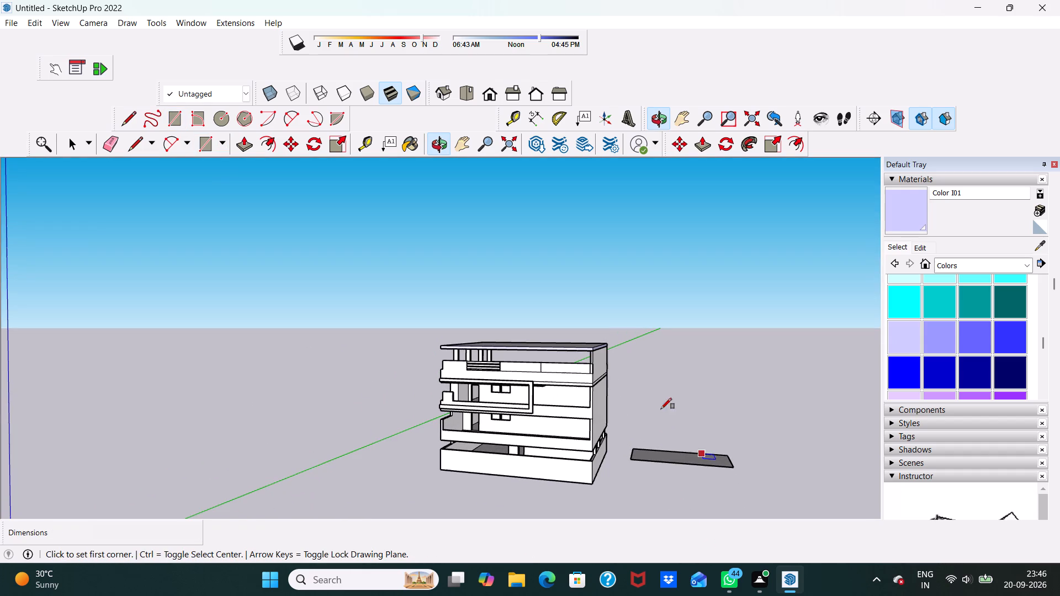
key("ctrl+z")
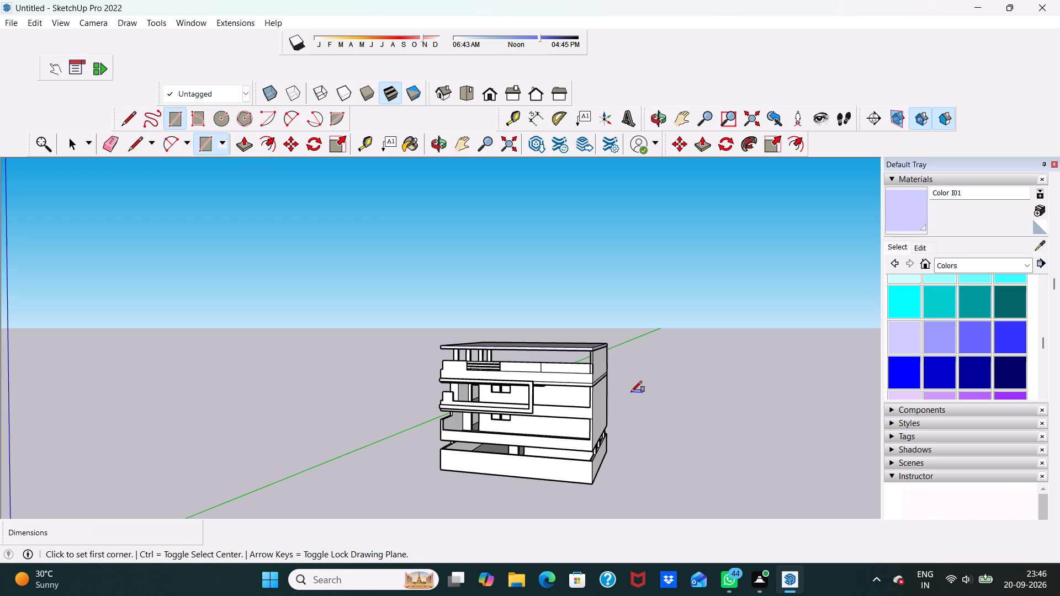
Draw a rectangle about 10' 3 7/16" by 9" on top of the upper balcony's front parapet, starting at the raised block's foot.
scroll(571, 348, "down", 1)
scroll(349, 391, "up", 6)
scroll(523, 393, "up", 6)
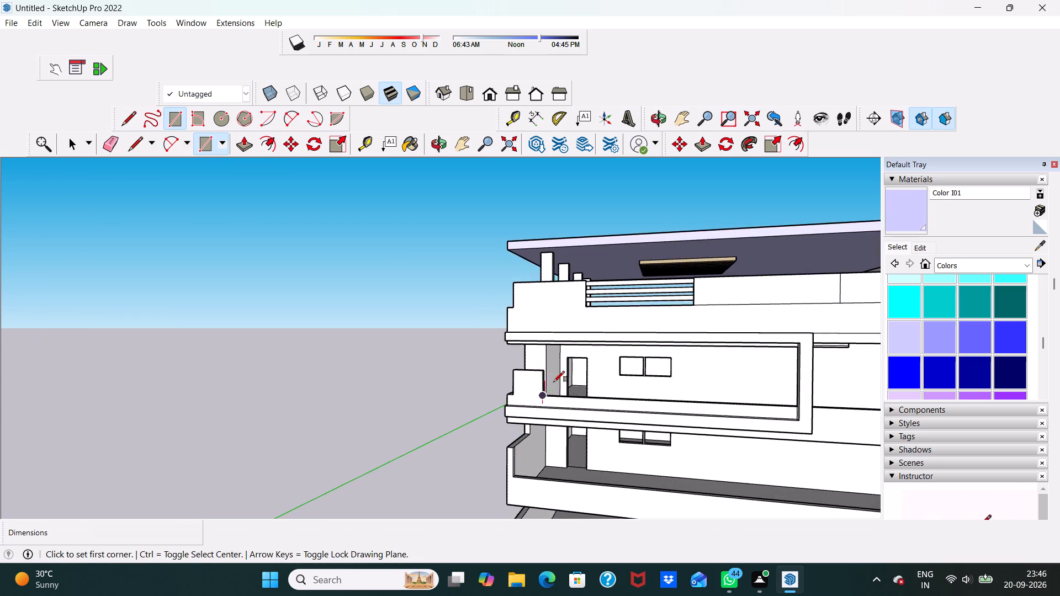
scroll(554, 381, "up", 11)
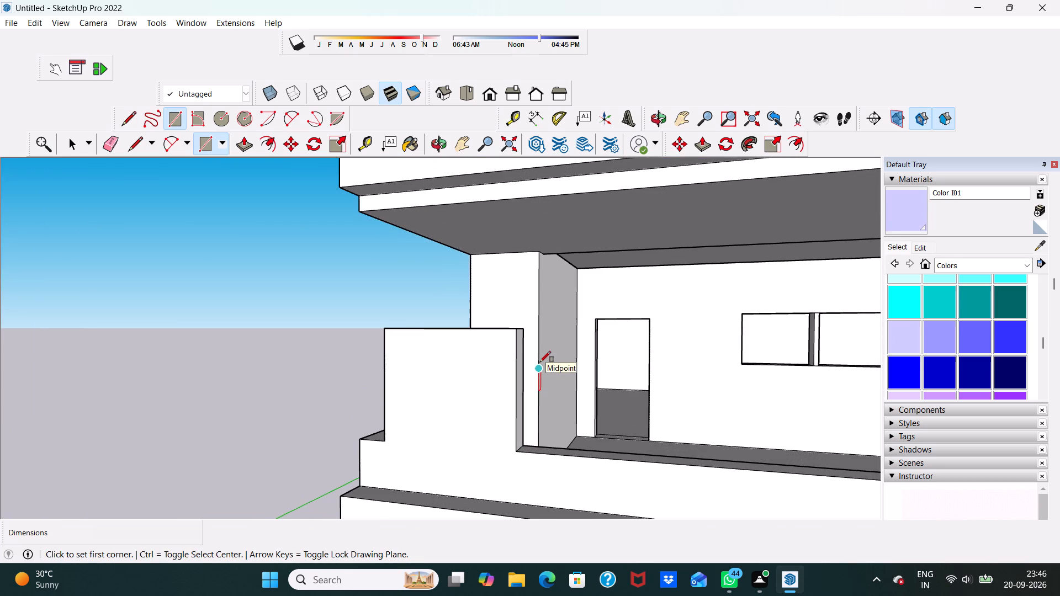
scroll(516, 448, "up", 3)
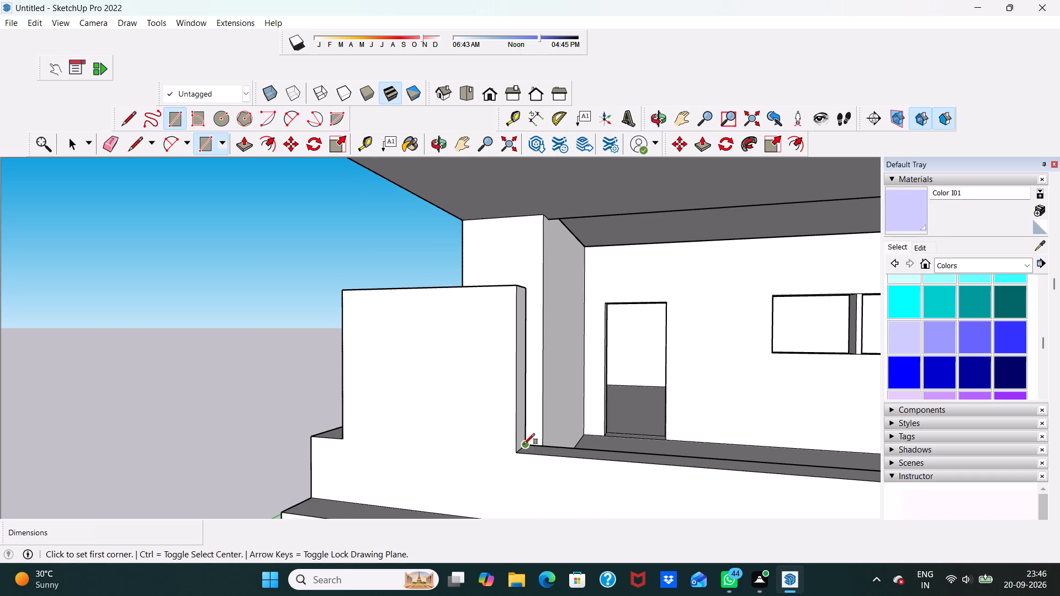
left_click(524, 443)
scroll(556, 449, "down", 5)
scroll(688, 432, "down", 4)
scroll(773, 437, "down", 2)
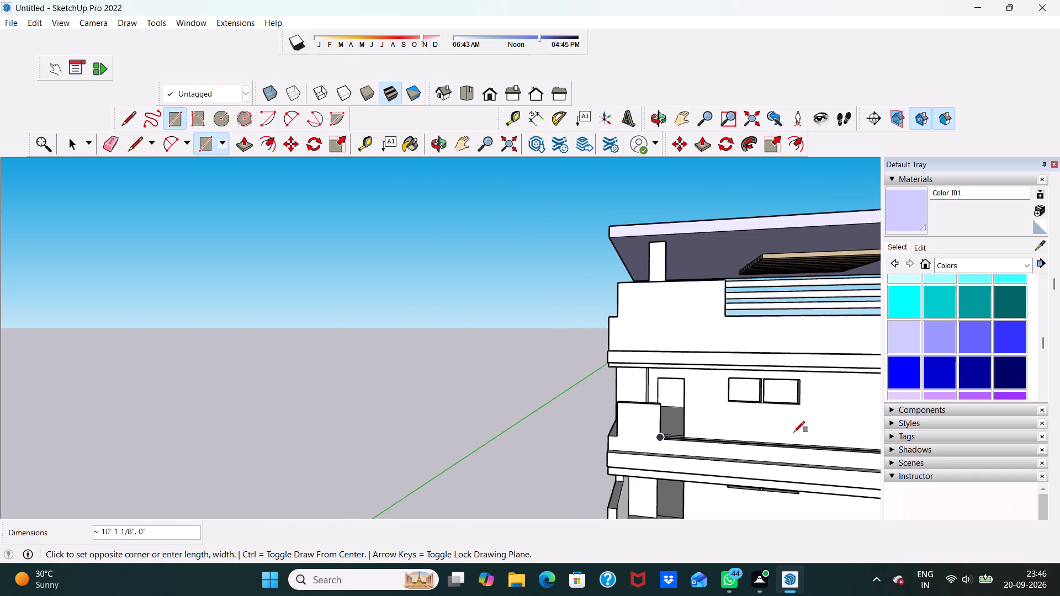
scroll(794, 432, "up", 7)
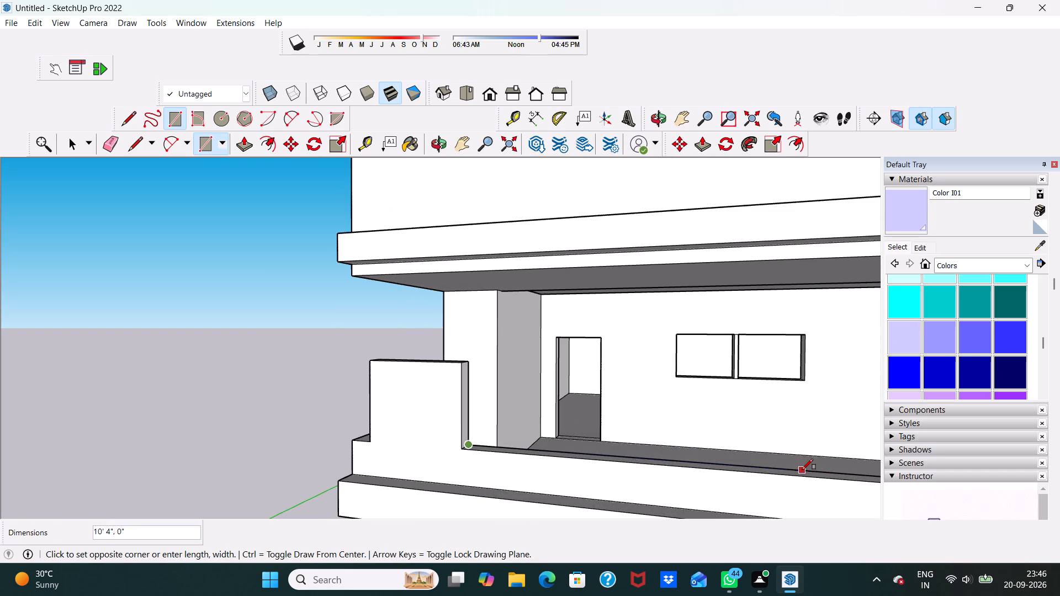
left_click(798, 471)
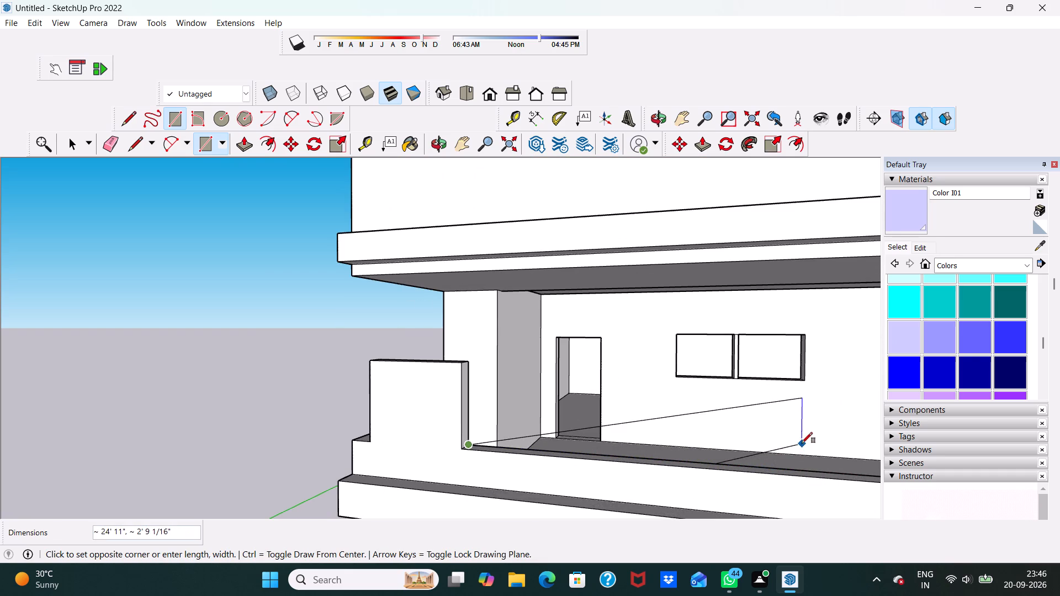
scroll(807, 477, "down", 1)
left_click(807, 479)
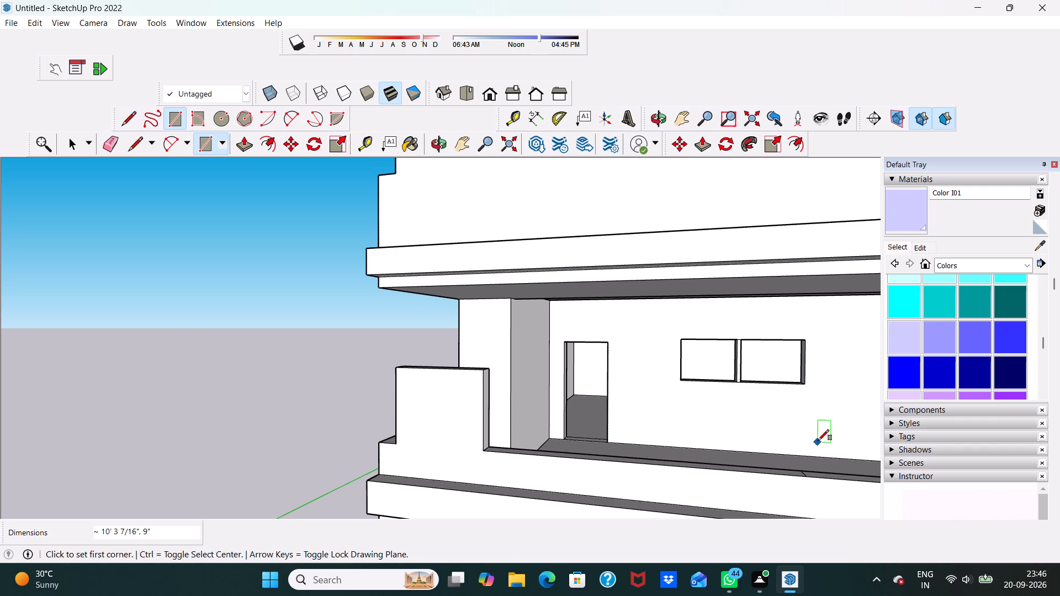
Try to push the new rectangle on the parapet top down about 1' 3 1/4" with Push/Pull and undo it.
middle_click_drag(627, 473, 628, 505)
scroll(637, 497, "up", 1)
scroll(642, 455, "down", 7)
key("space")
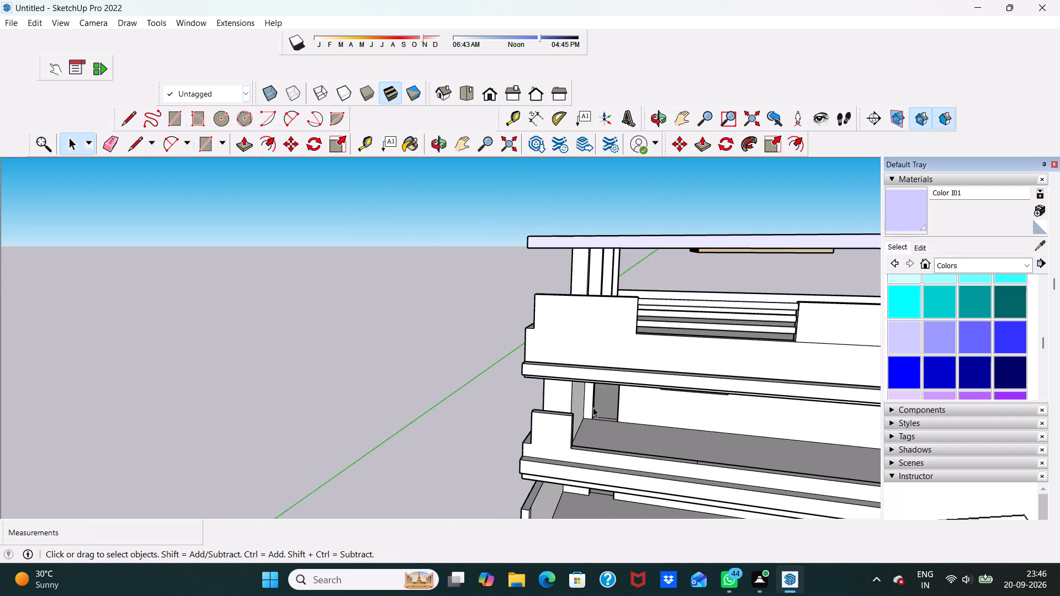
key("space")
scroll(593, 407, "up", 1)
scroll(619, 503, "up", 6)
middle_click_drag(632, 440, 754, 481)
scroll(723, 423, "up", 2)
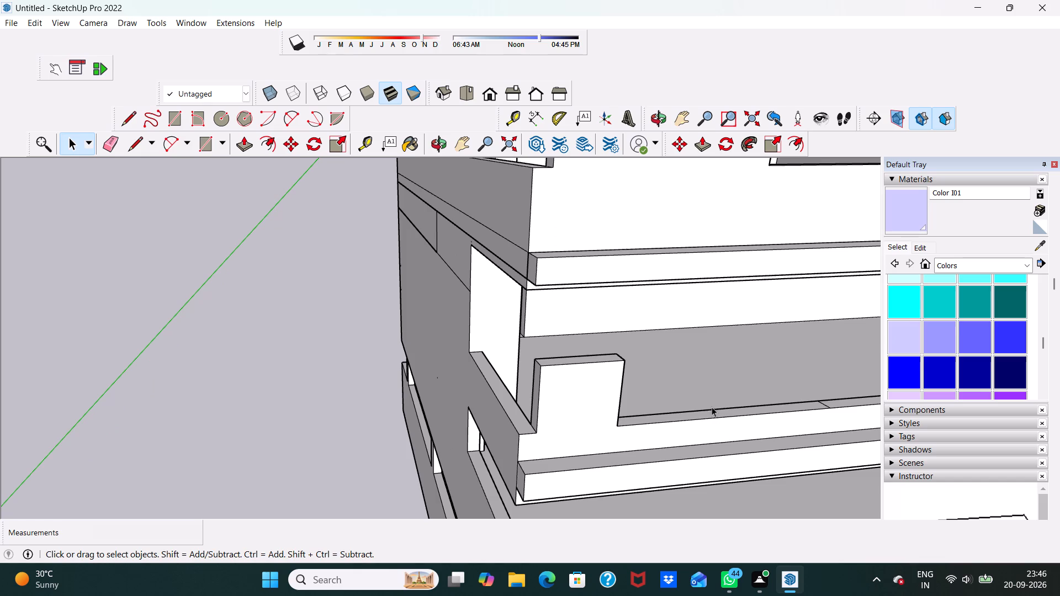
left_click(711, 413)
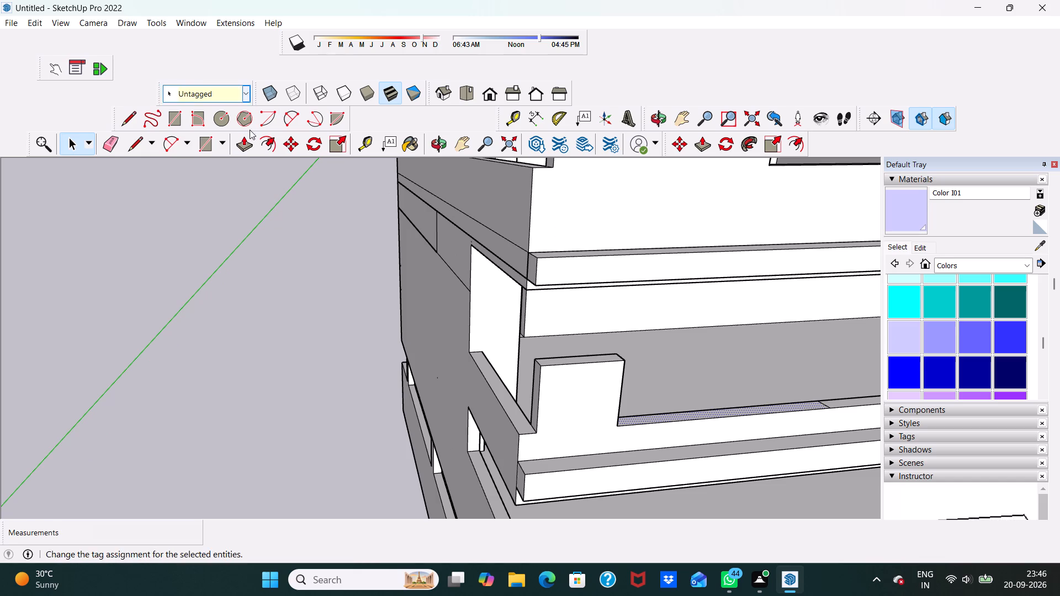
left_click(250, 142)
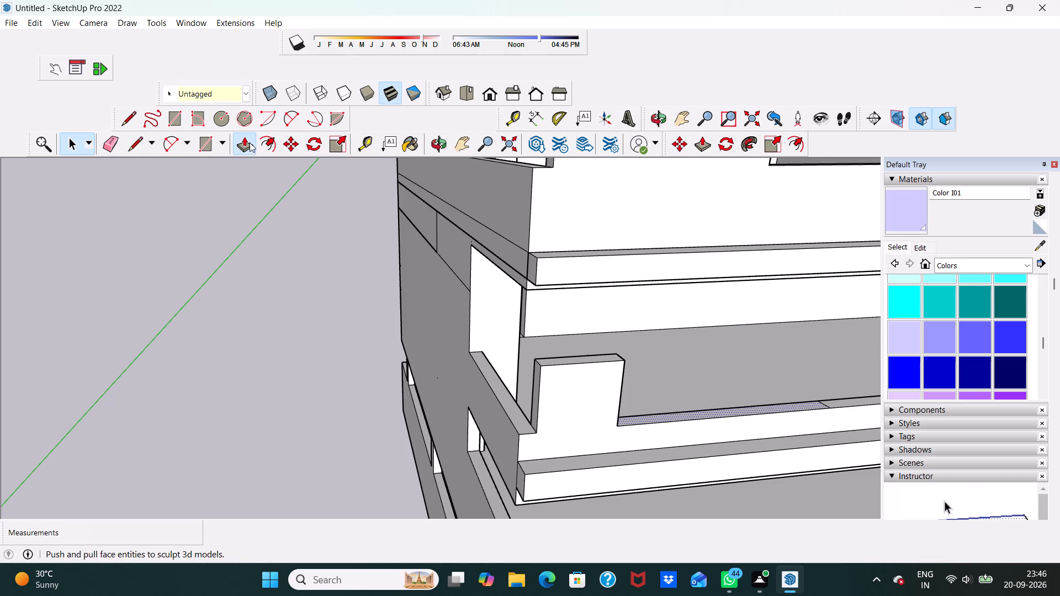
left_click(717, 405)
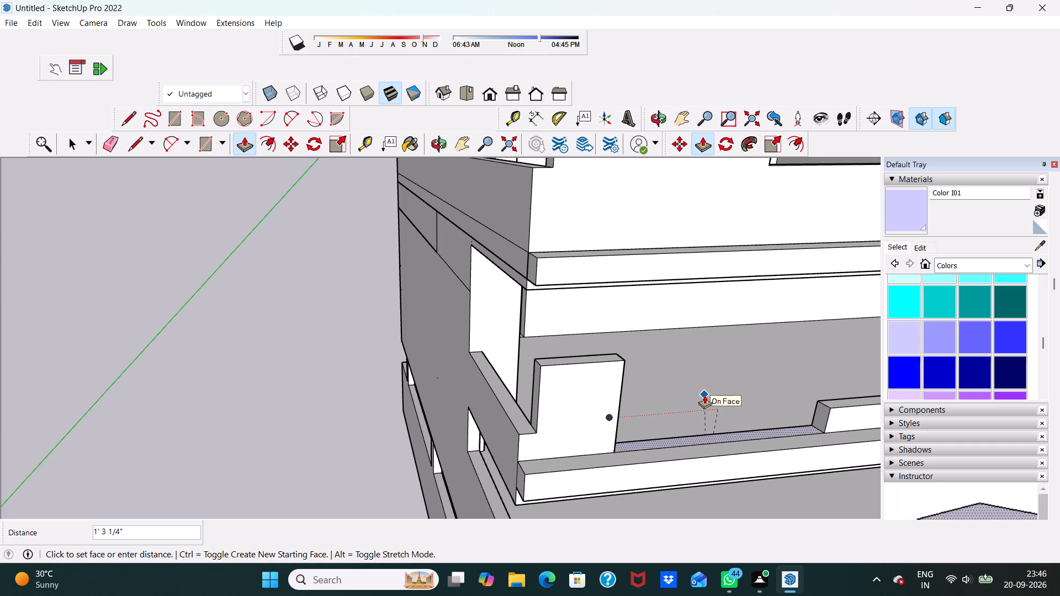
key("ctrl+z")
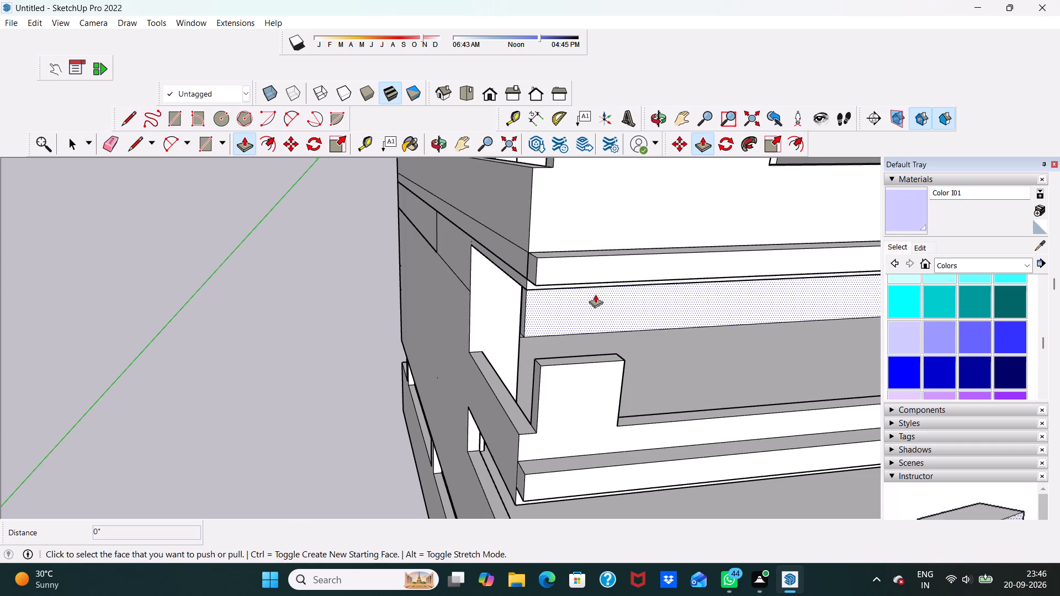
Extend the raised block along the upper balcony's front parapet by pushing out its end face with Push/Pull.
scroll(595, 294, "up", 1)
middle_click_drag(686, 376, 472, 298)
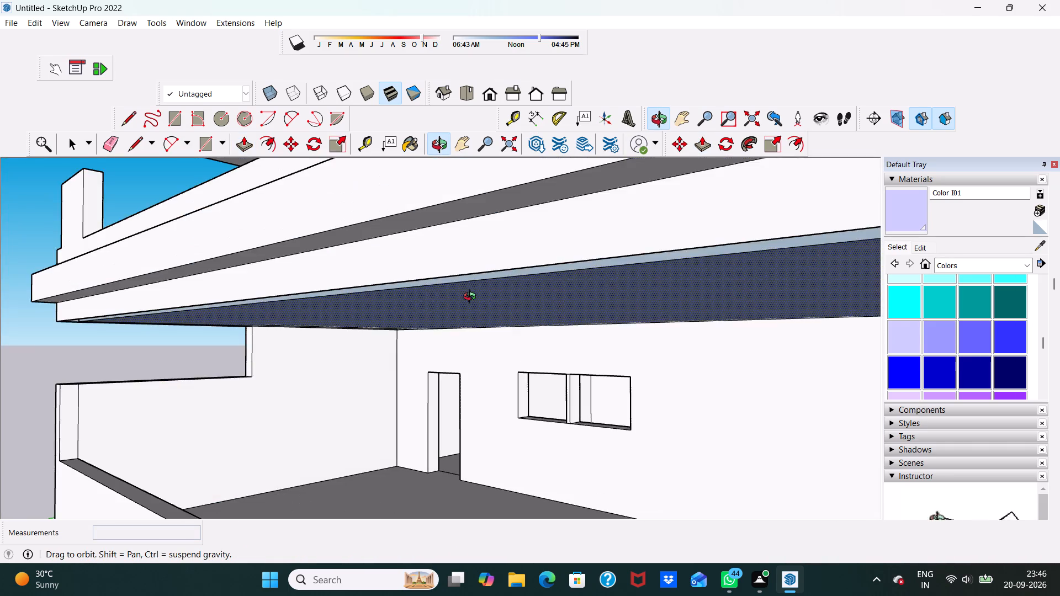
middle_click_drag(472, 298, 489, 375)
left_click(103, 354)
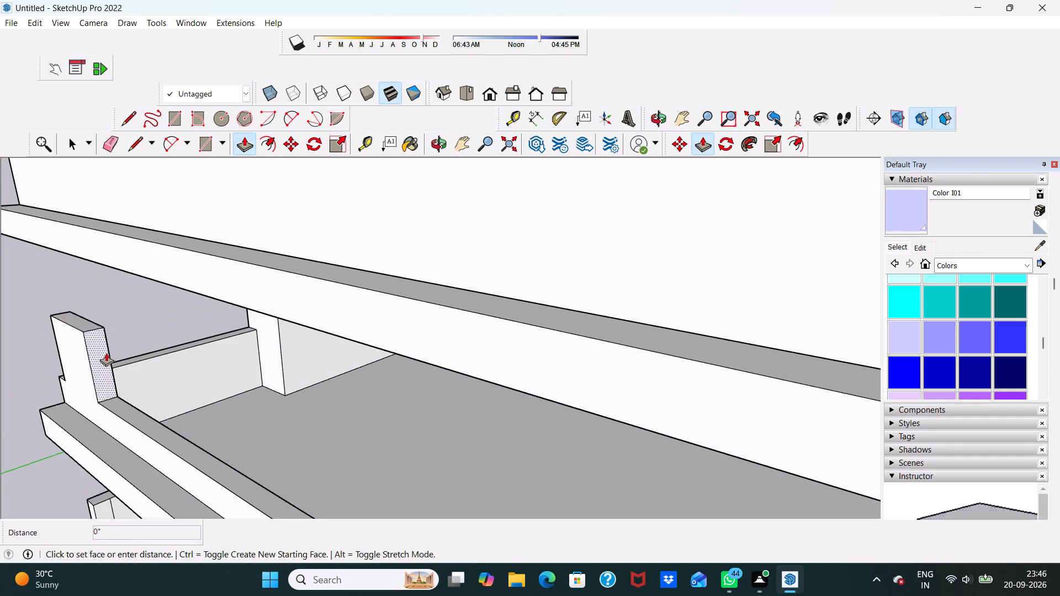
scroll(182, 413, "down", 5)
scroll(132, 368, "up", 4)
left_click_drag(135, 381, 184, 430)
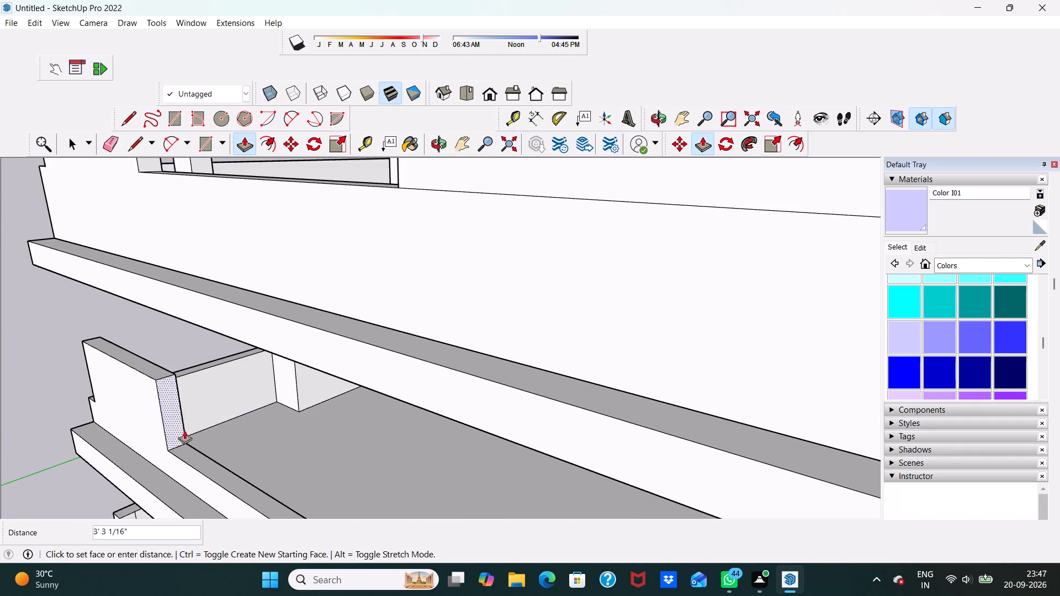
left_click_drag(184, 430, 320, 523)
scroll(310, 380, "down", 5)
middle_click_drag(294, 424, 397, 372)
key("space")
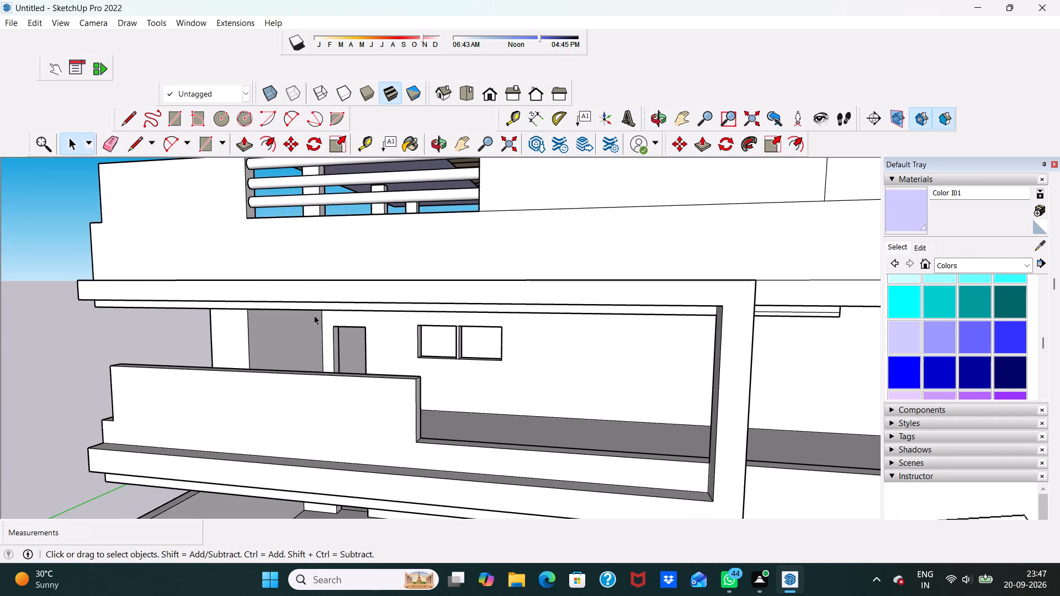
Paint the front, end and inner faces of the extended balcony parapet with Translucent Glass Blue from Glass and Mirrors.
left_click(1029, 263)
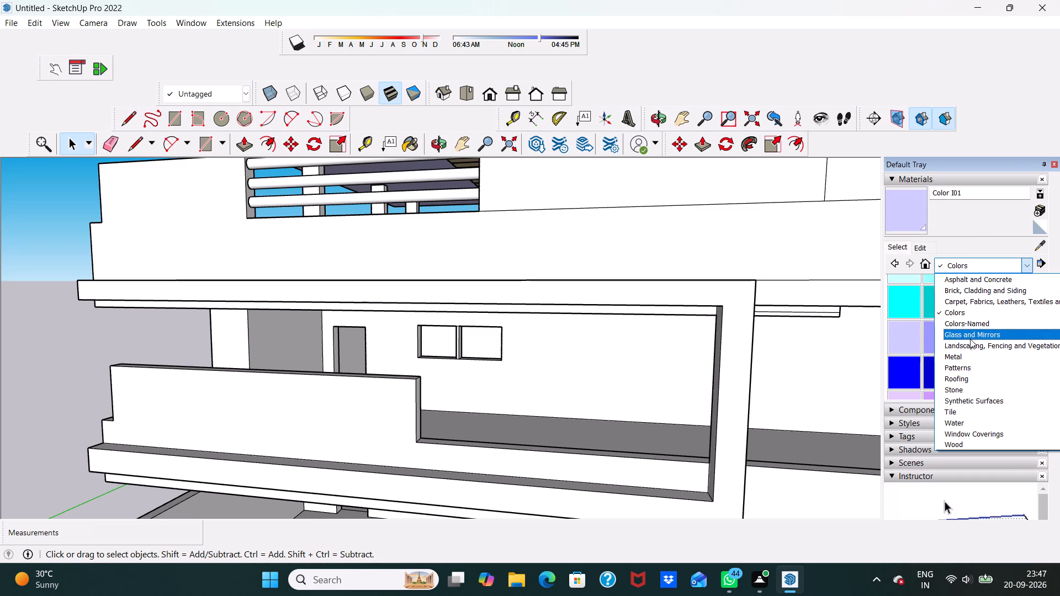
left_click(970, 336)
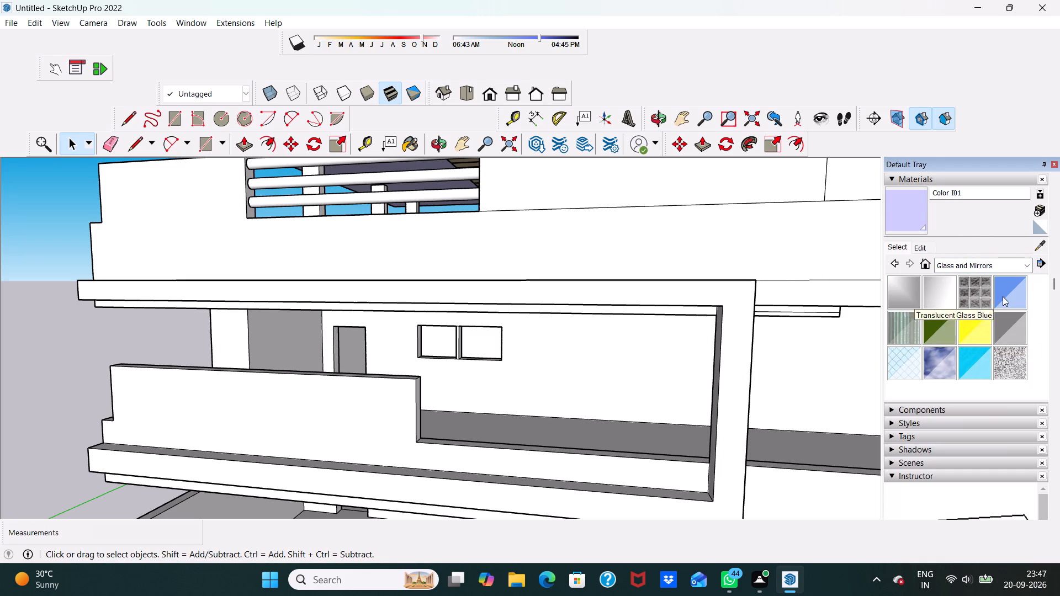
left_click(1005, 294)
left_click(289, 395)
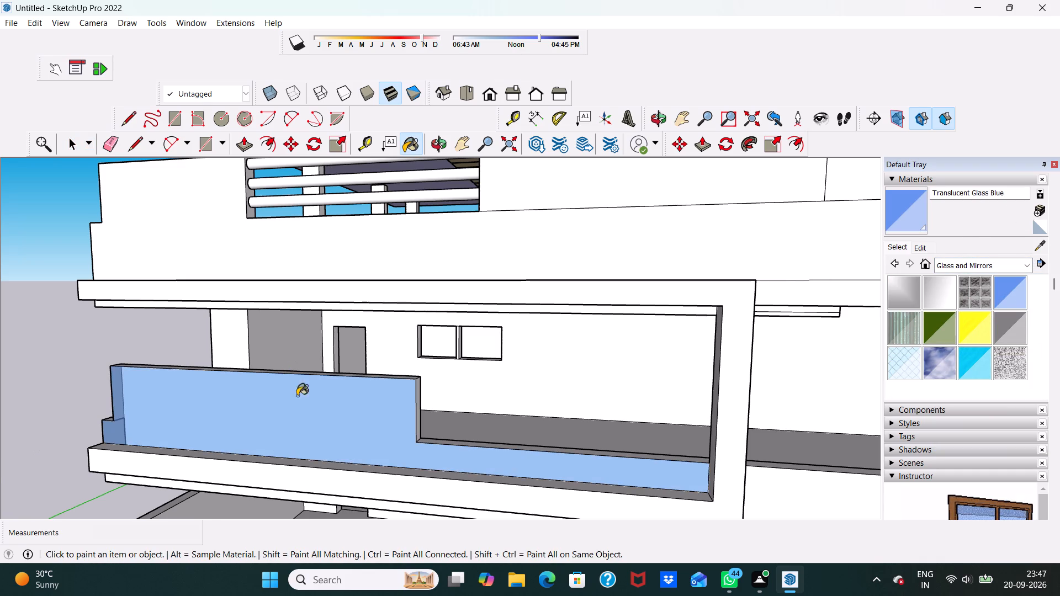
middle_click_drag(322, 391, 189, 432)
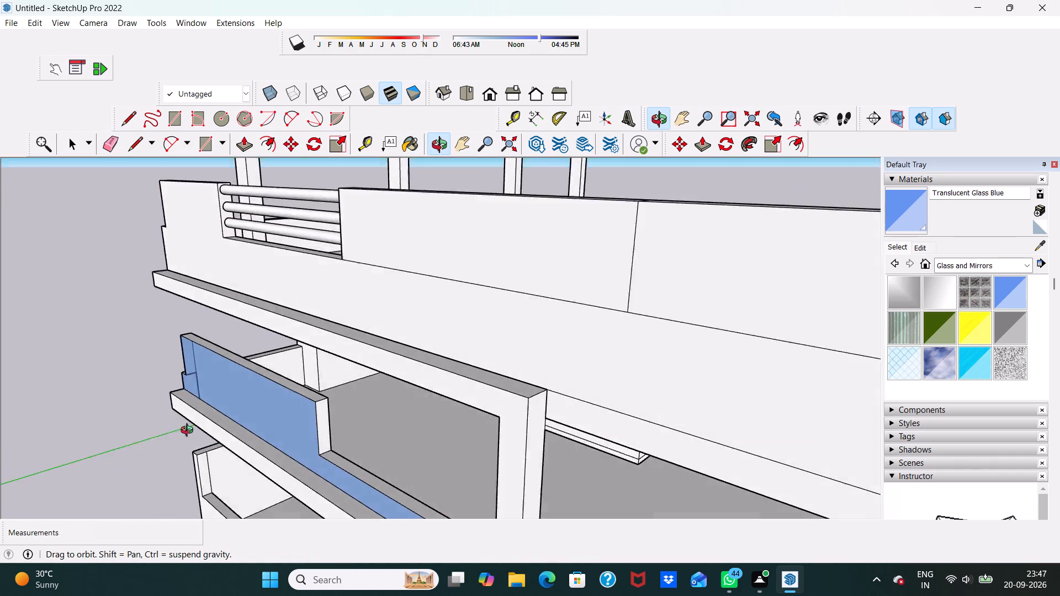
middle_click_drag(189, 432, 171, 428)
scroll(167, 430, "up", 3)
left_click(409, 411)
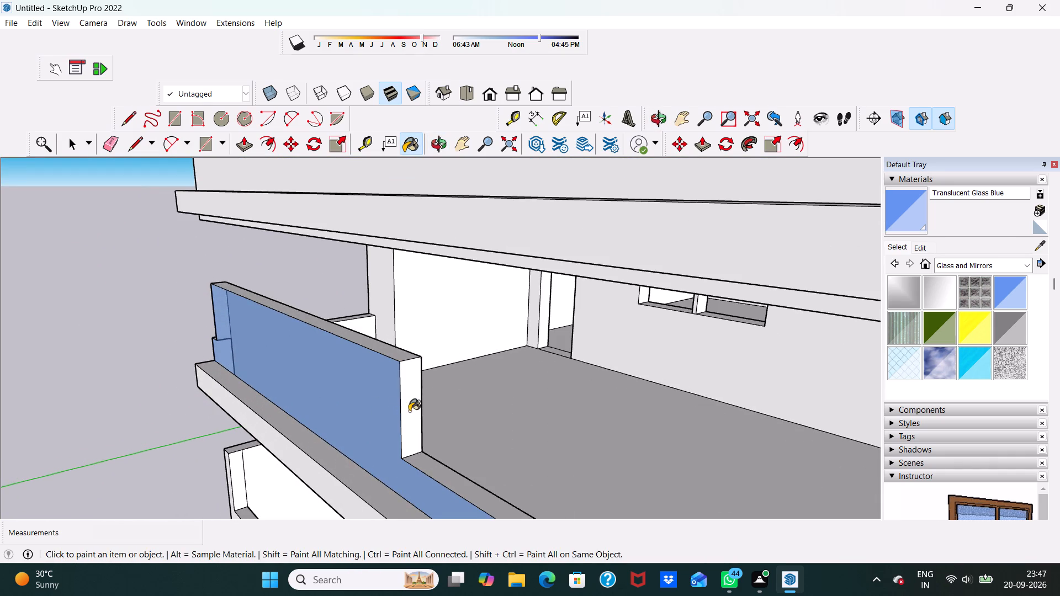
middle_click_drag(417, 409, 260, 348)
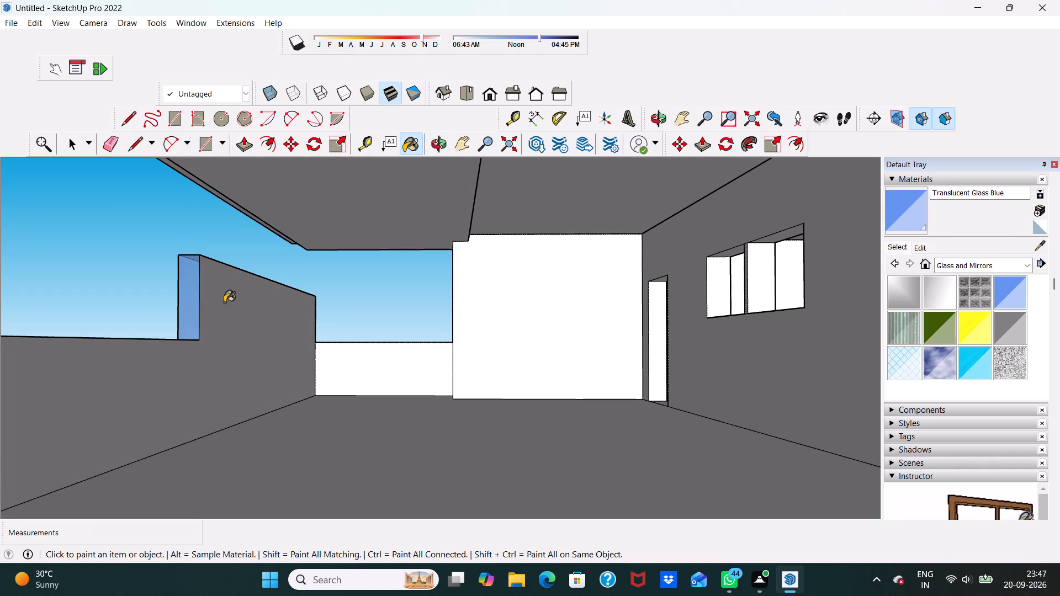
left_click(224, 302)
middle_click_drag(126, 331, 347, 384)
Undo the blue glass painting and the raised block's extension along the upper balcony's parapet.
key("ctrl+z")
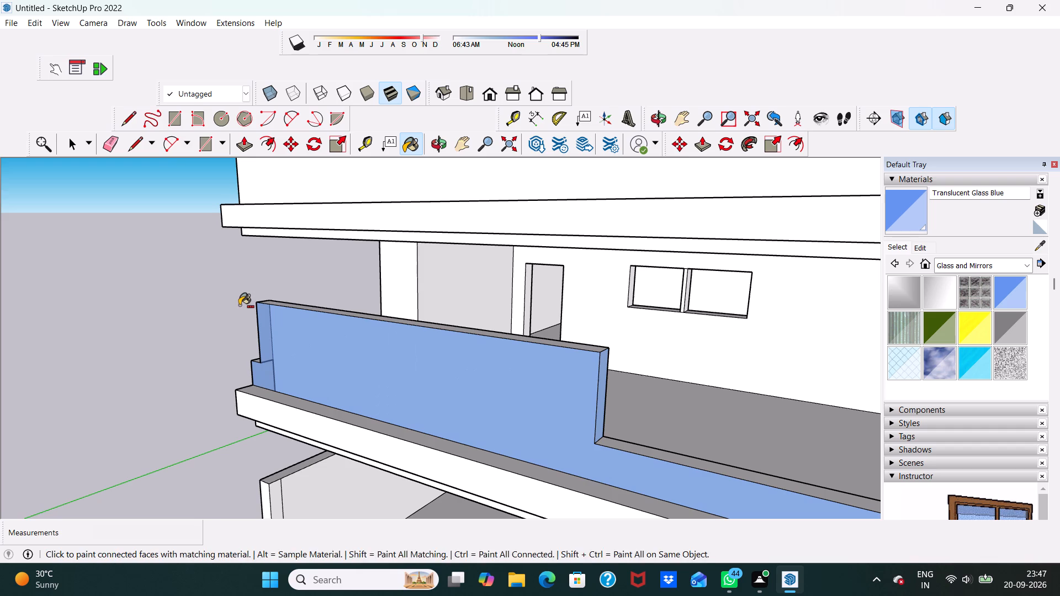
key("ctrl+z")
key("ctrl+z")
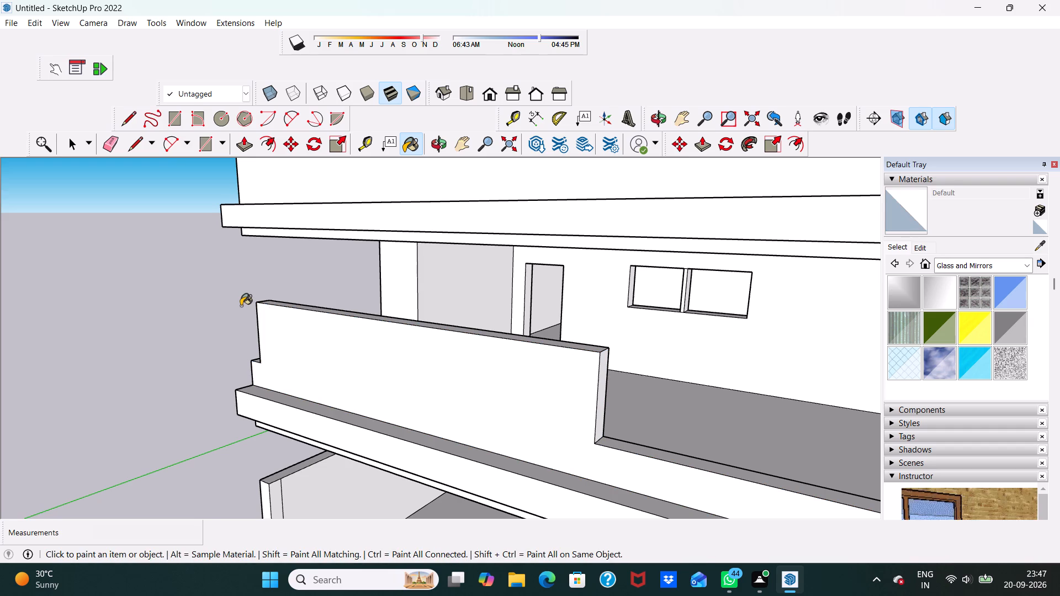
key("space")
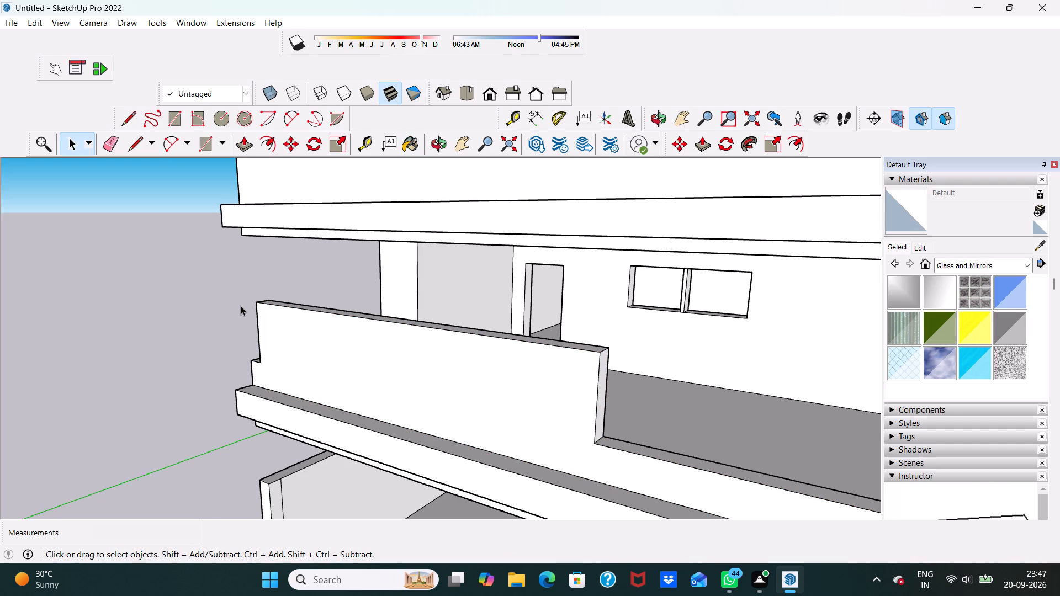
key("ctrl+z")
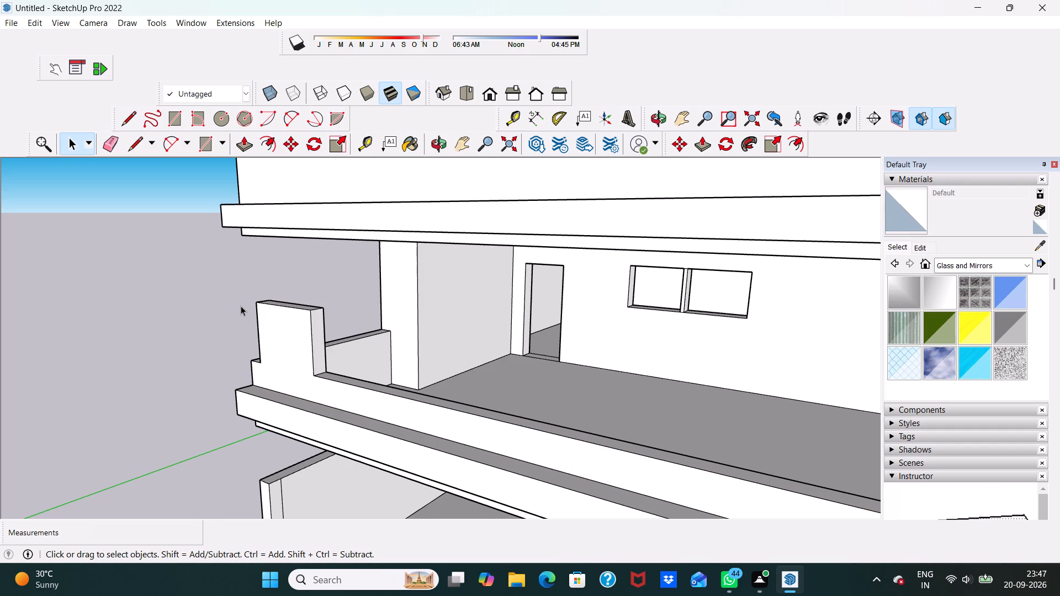
Inspect the raised block on the upper balcony's front parapet from the front and from above, selecting its top face.
scroll(248, 309, "down", 3)
middle_click_drag(343, 382, 492, 354)
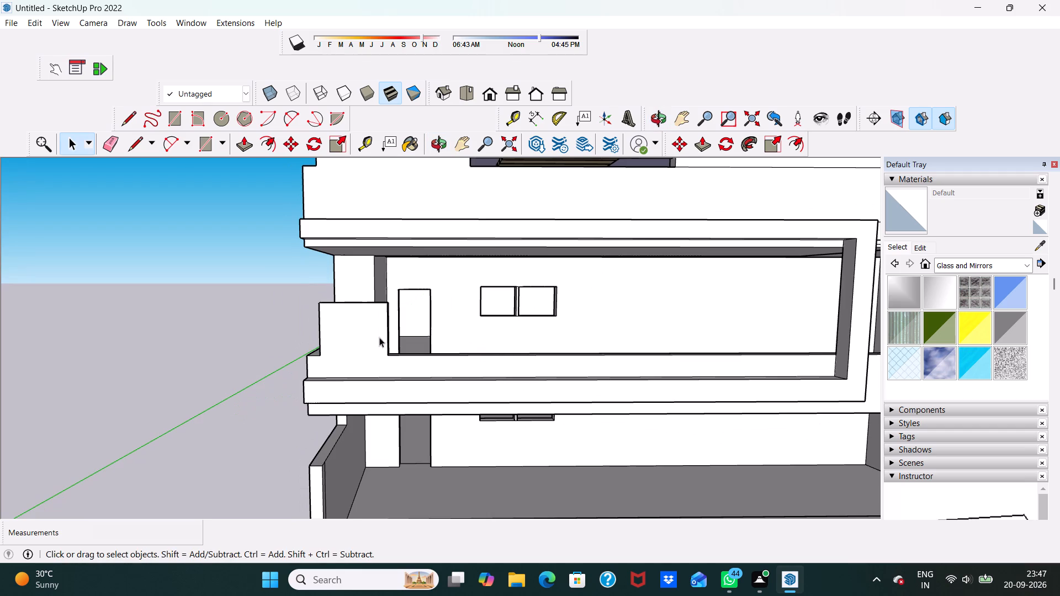
scroll(375, 334, "up", 4)
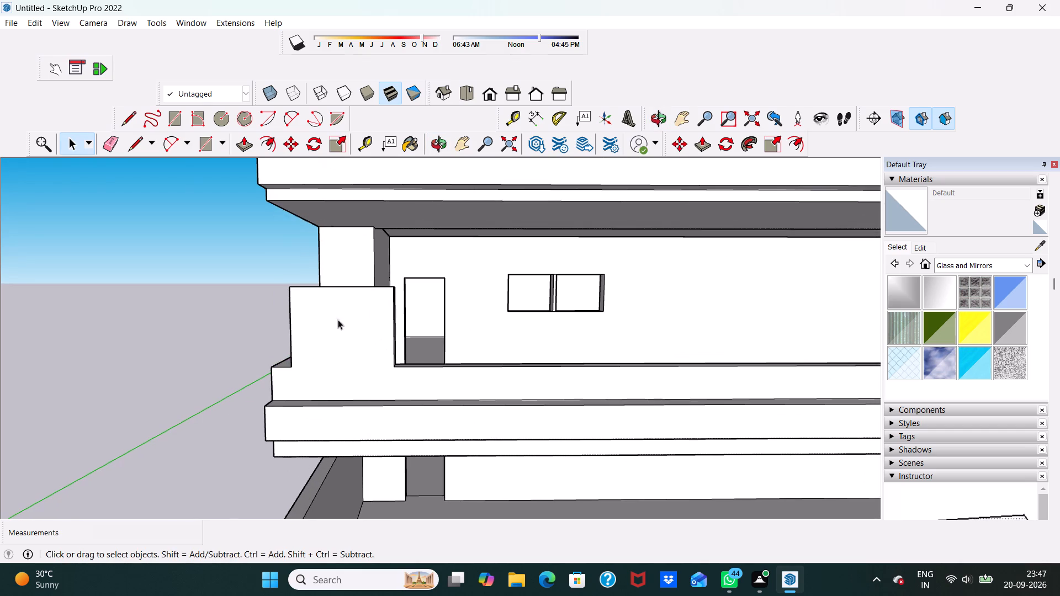
middle_click_drag(323, 337, 327, 375)
scroll(327, 375, "up", 5)
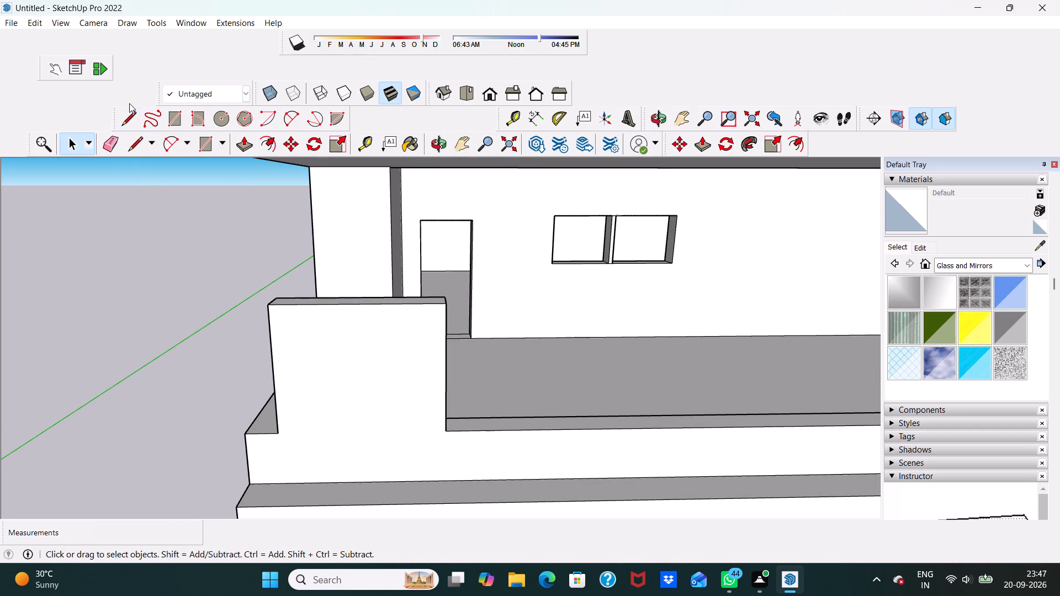
scroll(154, 113, "down", 1)
scroll(174, 163, "down", 1)
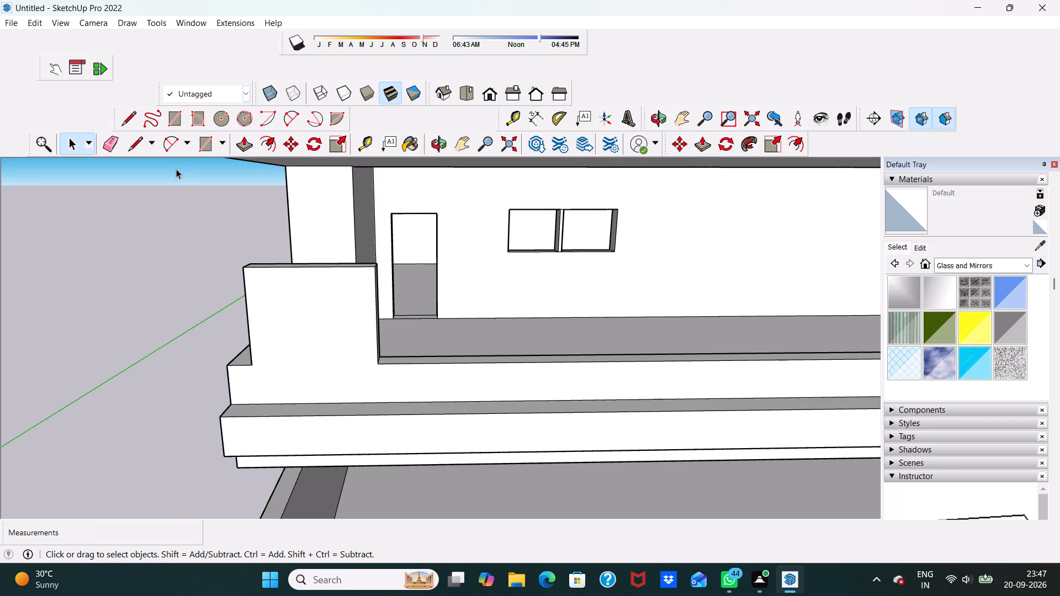
scroll(269, 276, "up", 4)
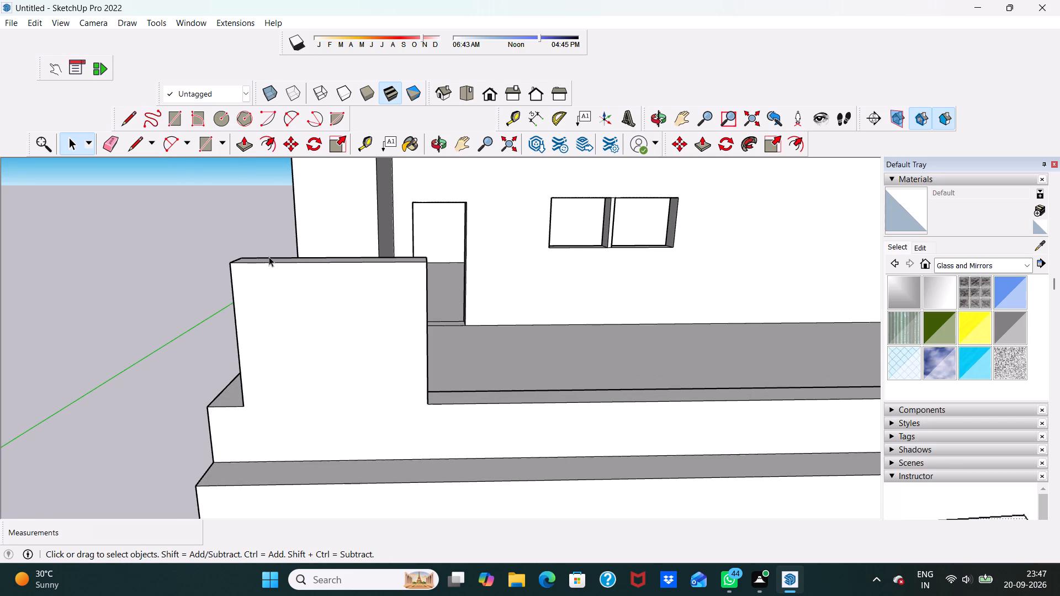
middle_click_drag(269, 257, 272, 305)
left_click(272, 305)
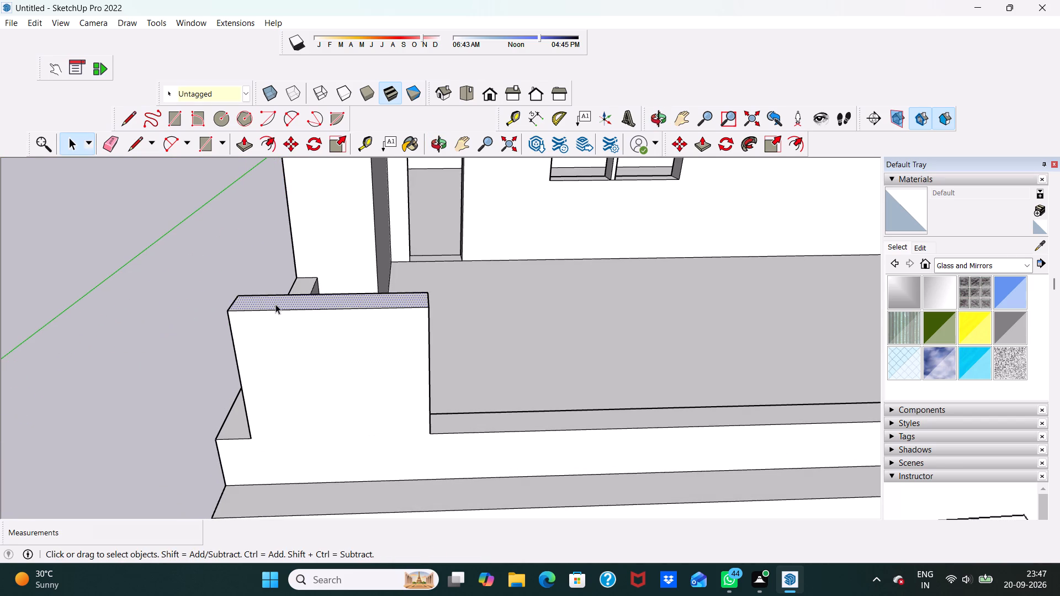
scroll(290, 324, "down", 3)
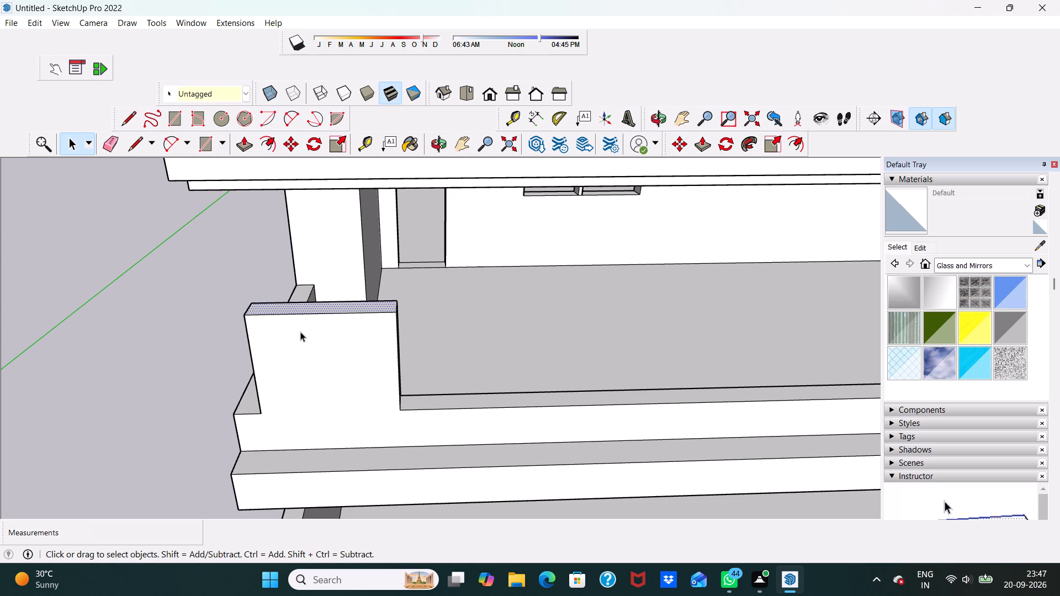
middle_click_drag(305, 333, 318, 315)
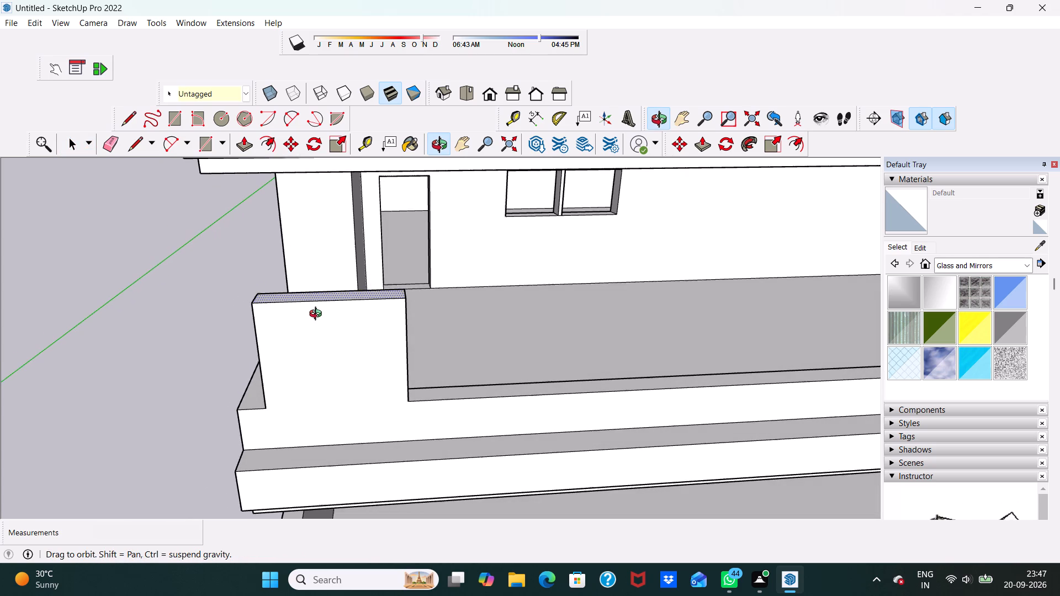
middle_click_drag(318, 315, 318, 316)
scroll(294, 441, "up", 1)
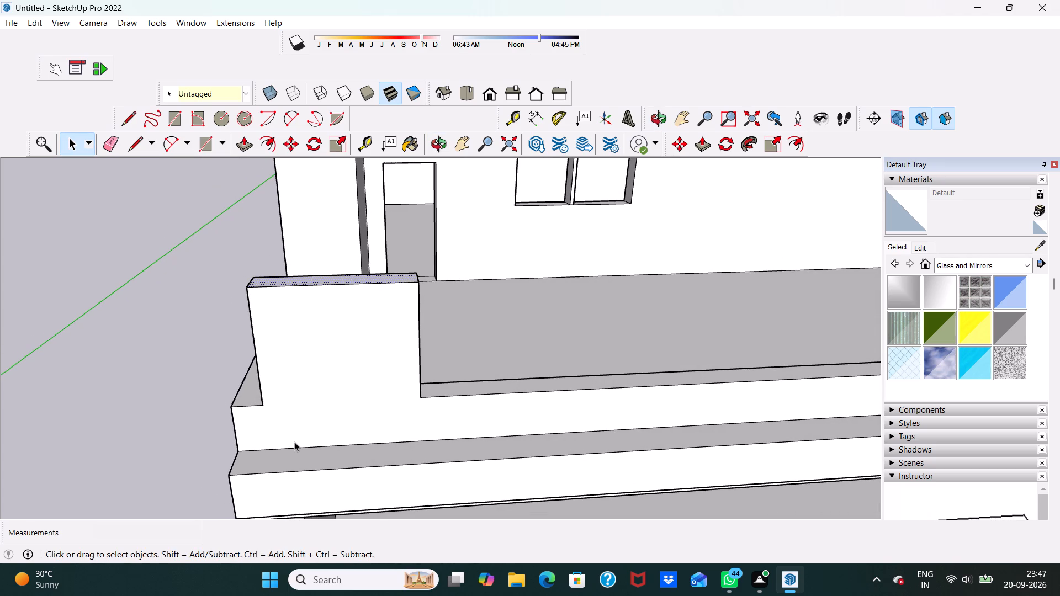
Draw a small rectangle about 6 7/8" wide at the foot of the parapet's front face, below the raised block.
left_click(111, 144)
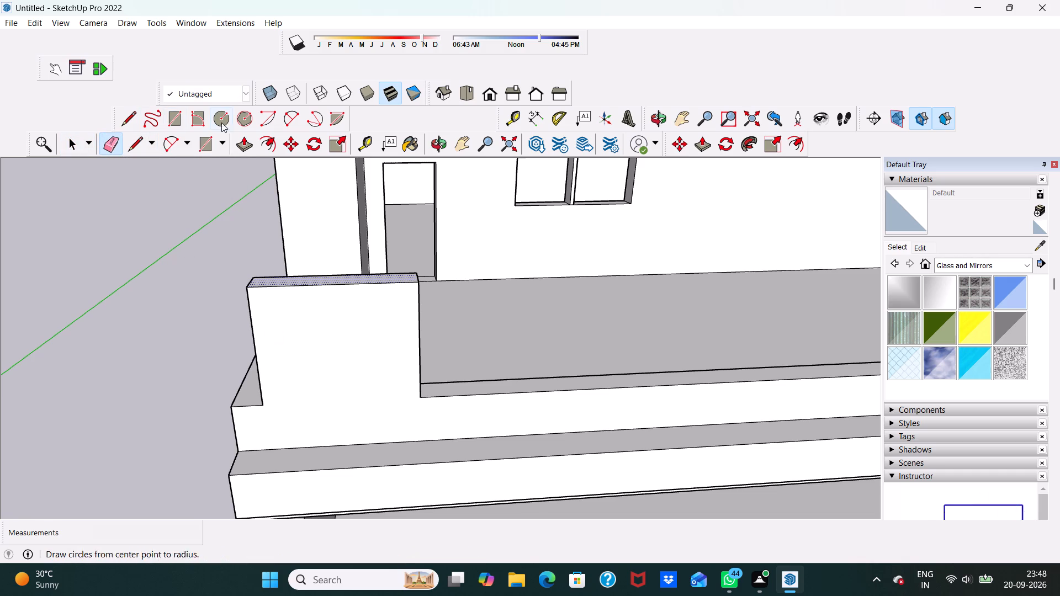
left_click(204, 147)
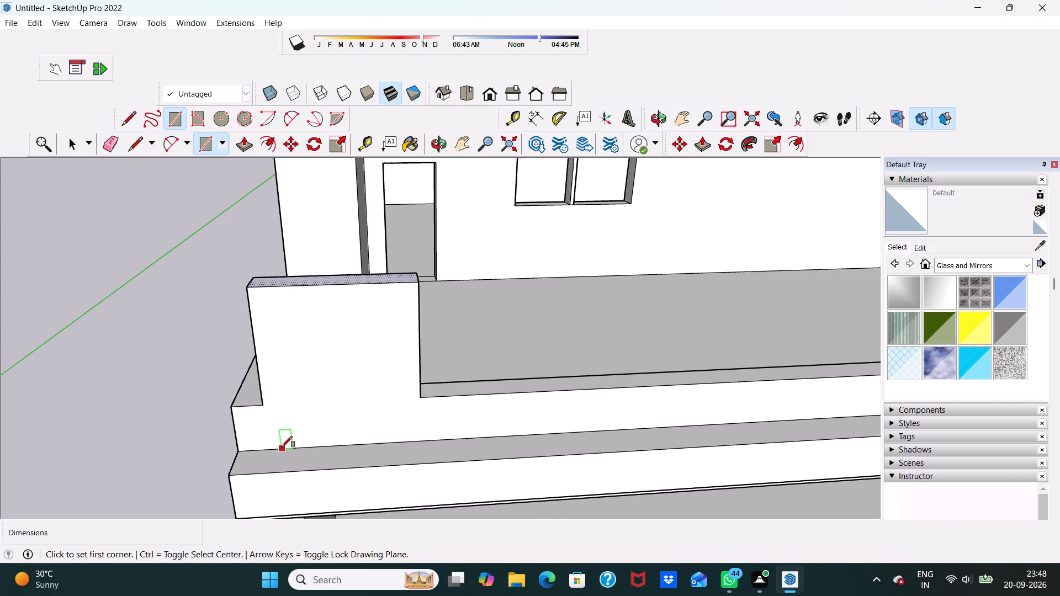
left_click(282, 447)
left_click(304, 440)
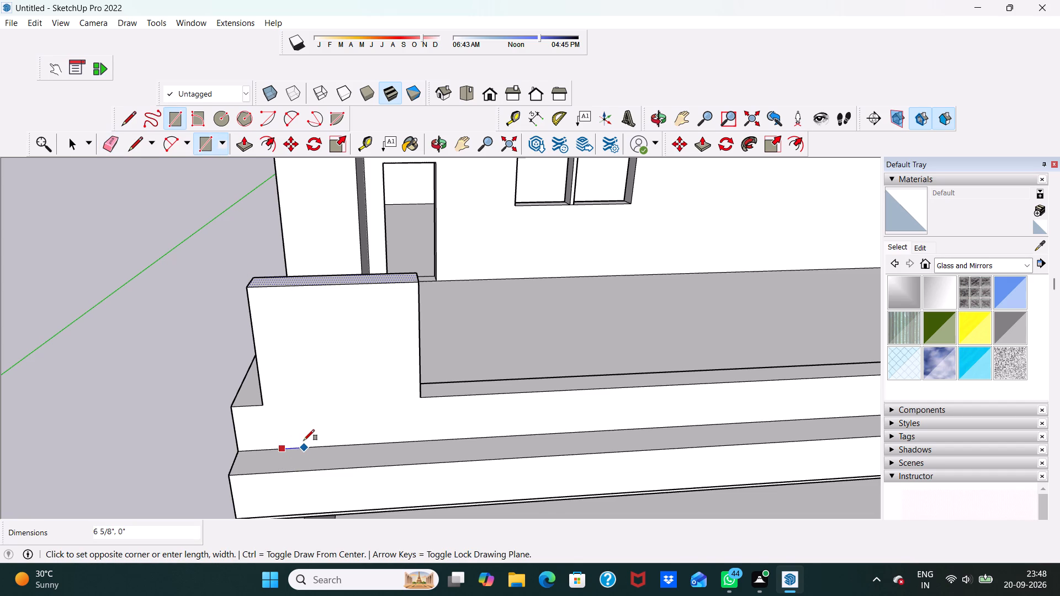
left_click(301, 428)
scroll(300, 411, "down", 5)
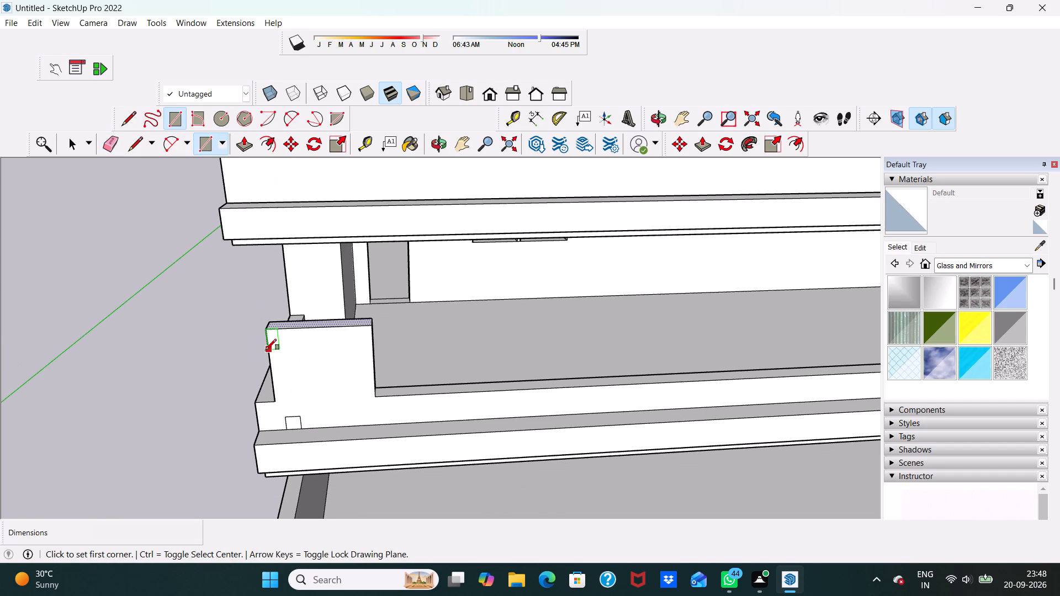
Pull the small rectangle out 3" from the parapet's front face with Push/Pull.
key("space")
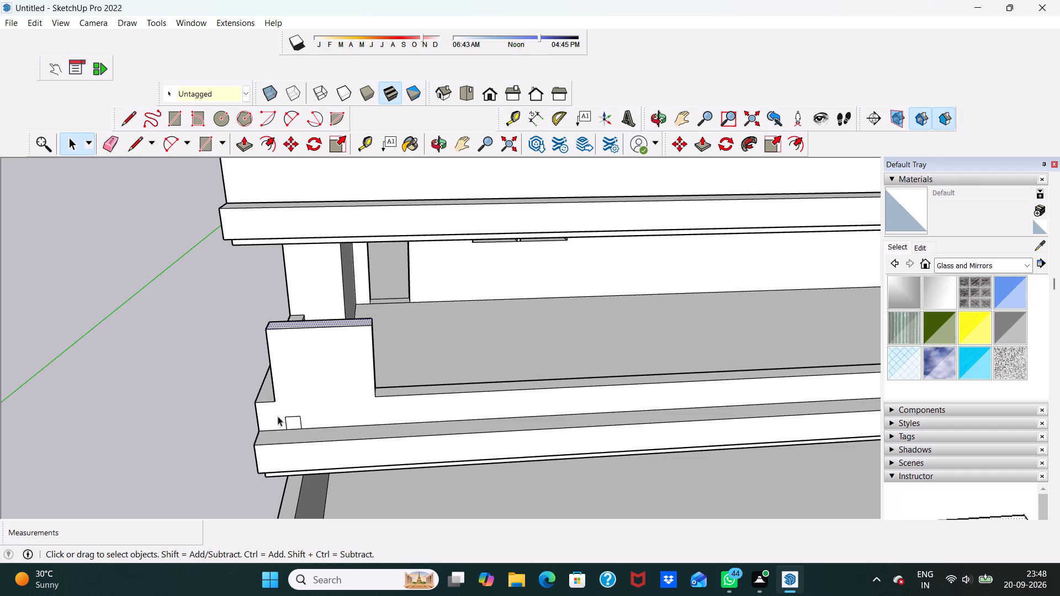
left_click(295, 422)
left_click(243, 141)
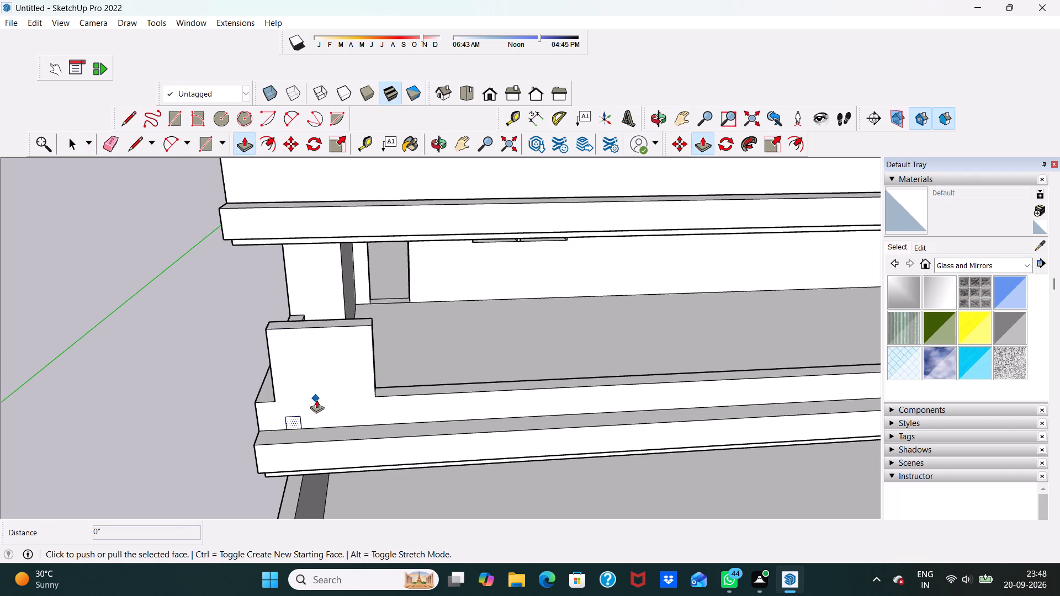
left_click(294, 418)
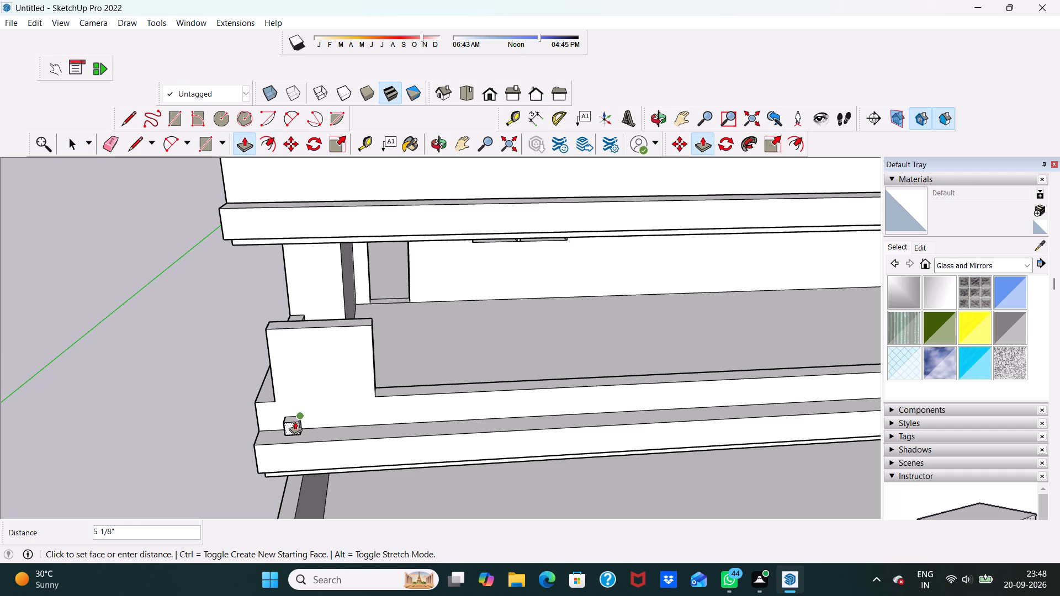
key("1")
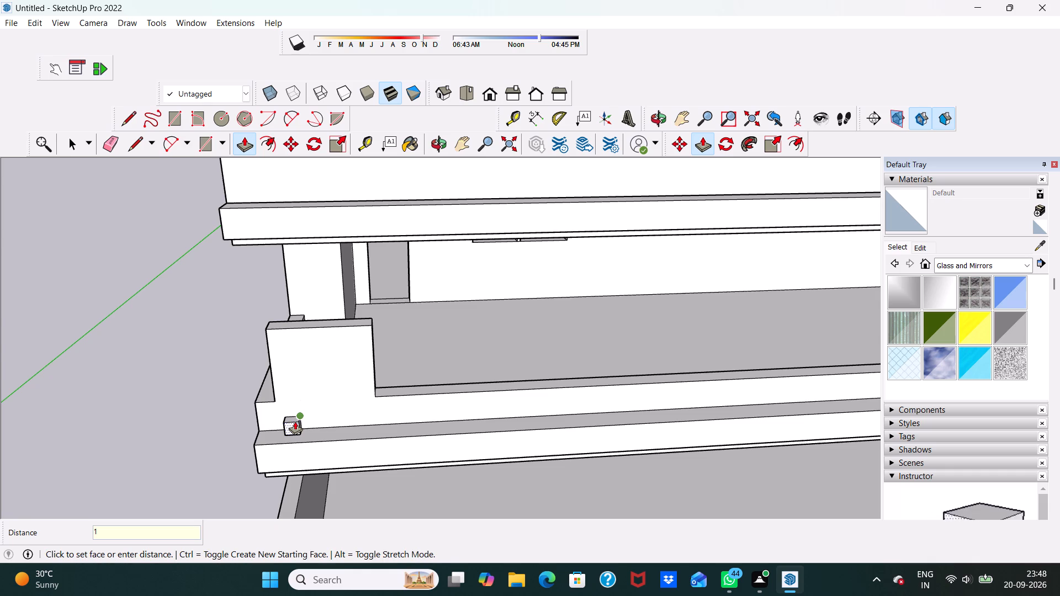
key("BackSpace")
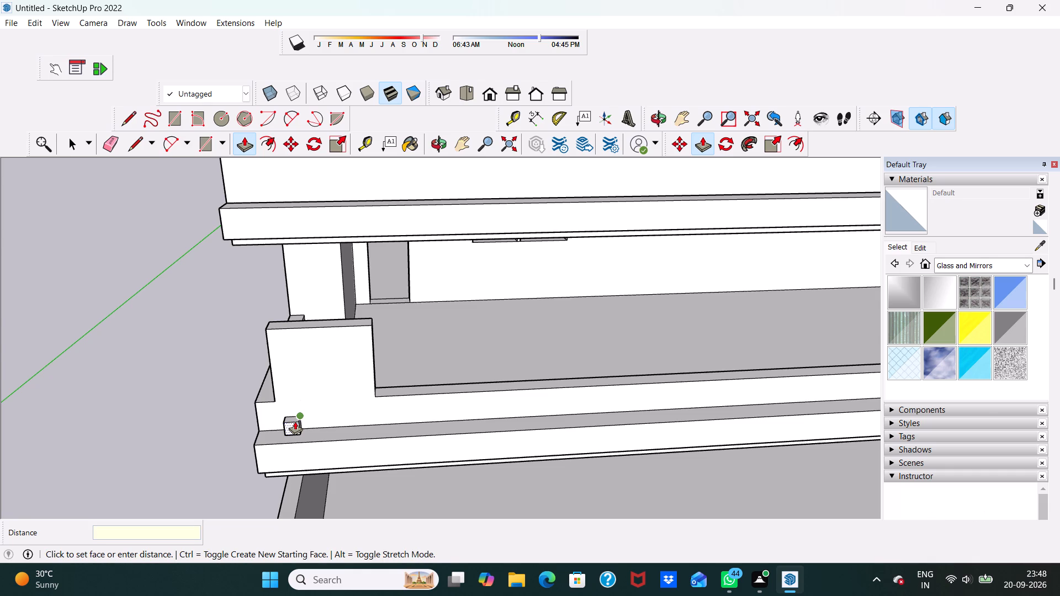
key("3")
key("shift+quotedbl")
key("Return")
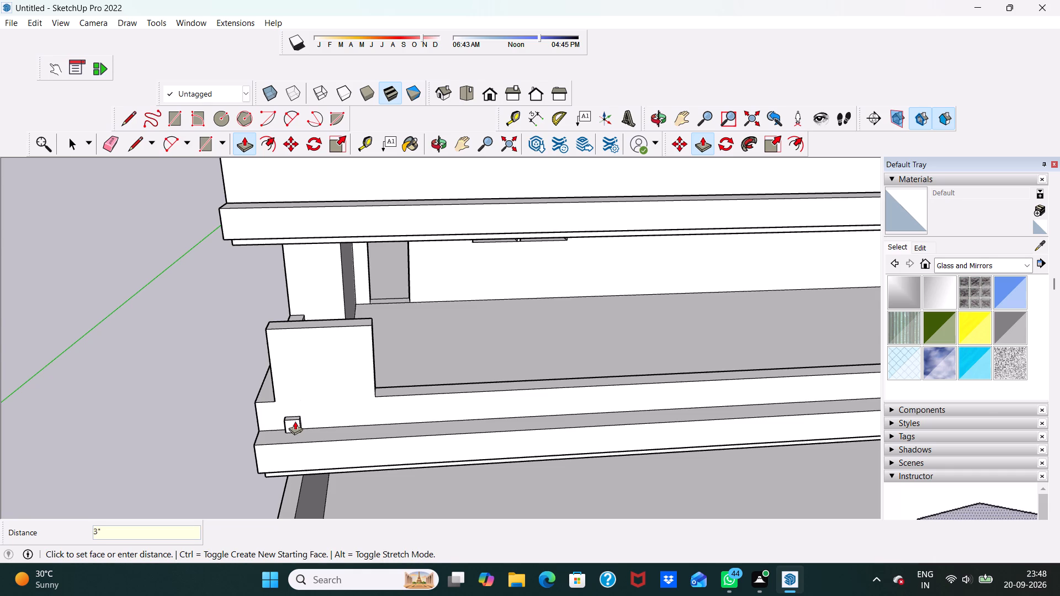
scroll(287, 402, "up", 13)
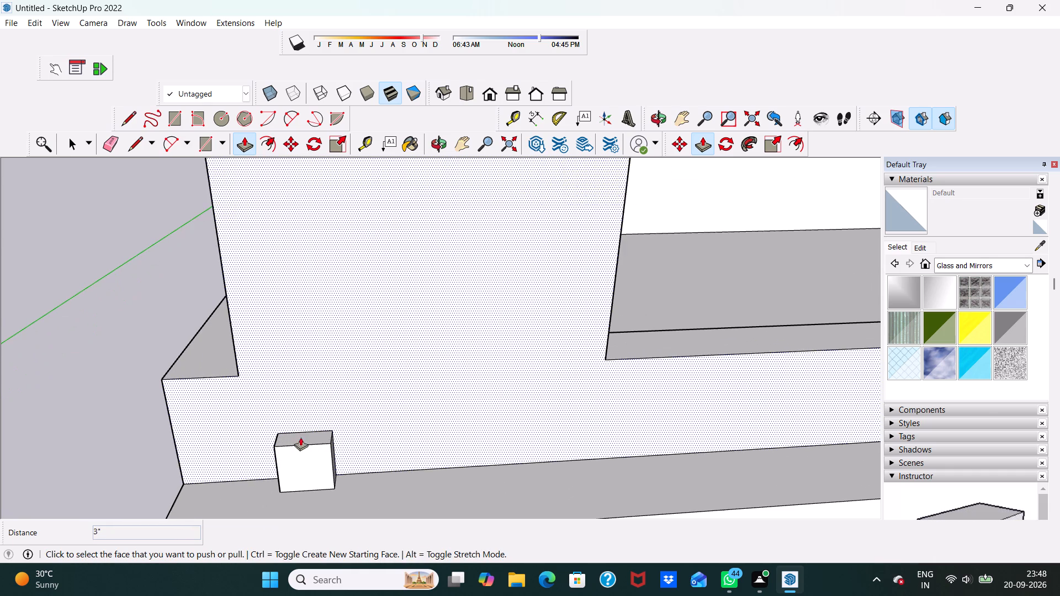
scroll(301, 392, "down", 4)
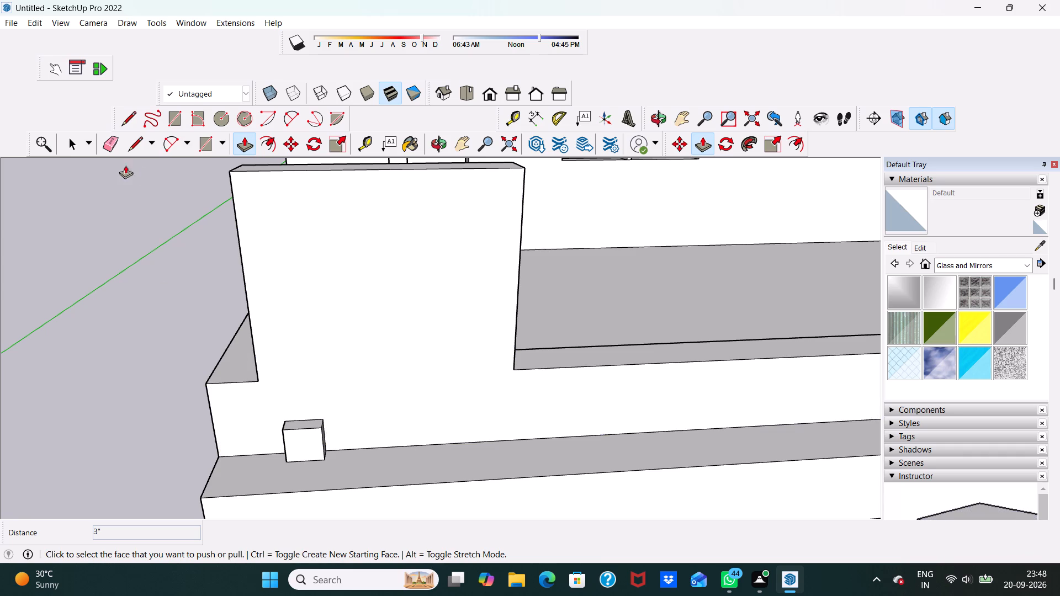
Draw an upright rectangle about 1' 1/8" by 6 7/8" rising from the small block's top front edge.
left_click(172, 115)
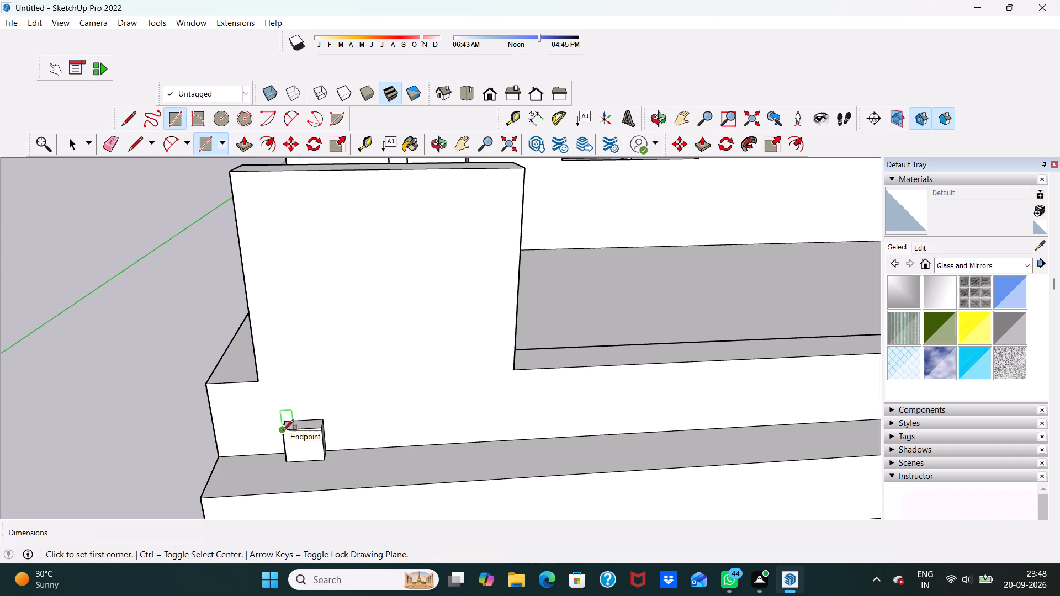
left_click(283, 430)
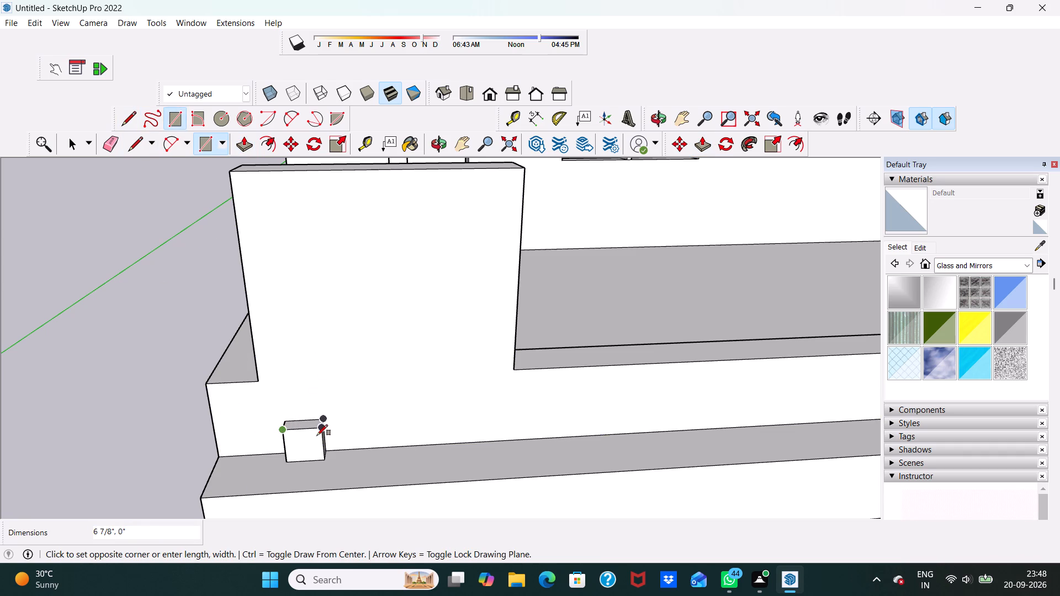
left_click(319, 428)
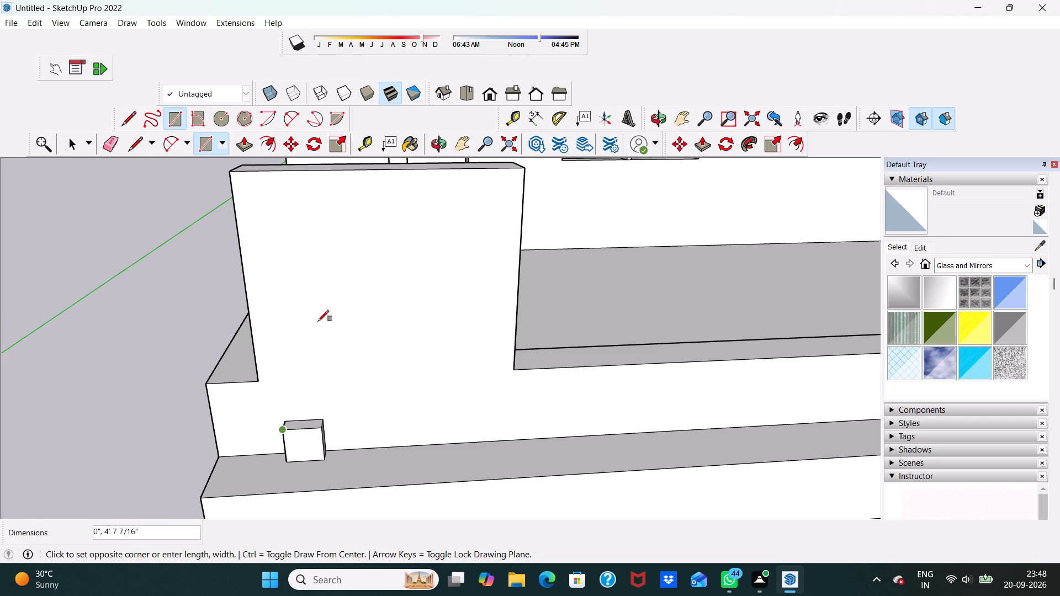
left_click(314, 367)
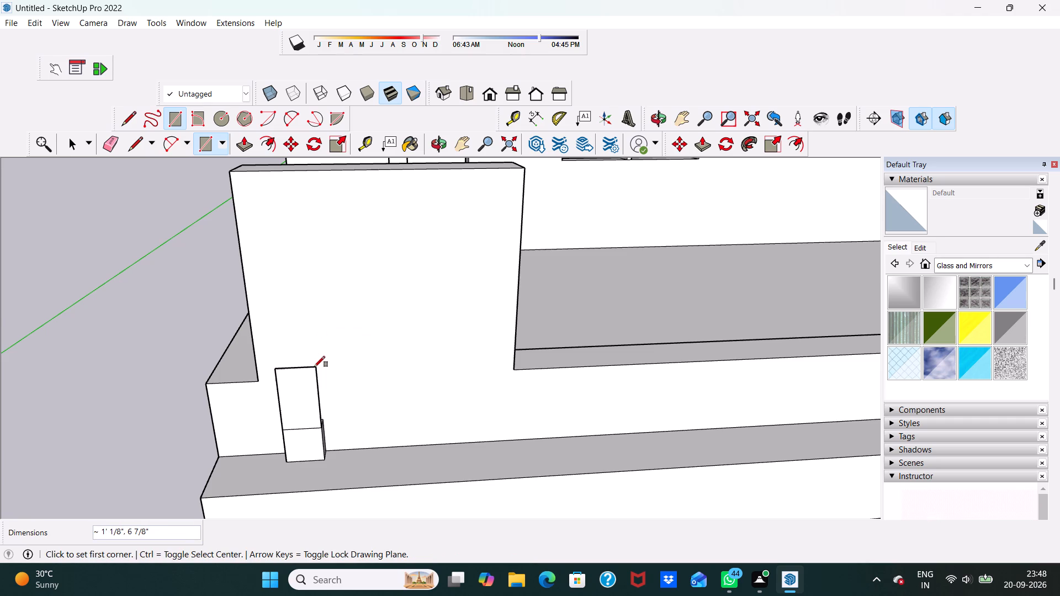
Examine the upright rectangle and the small block from the side and in the Front view.
middle_click_drag(310, 325, 40, 333)
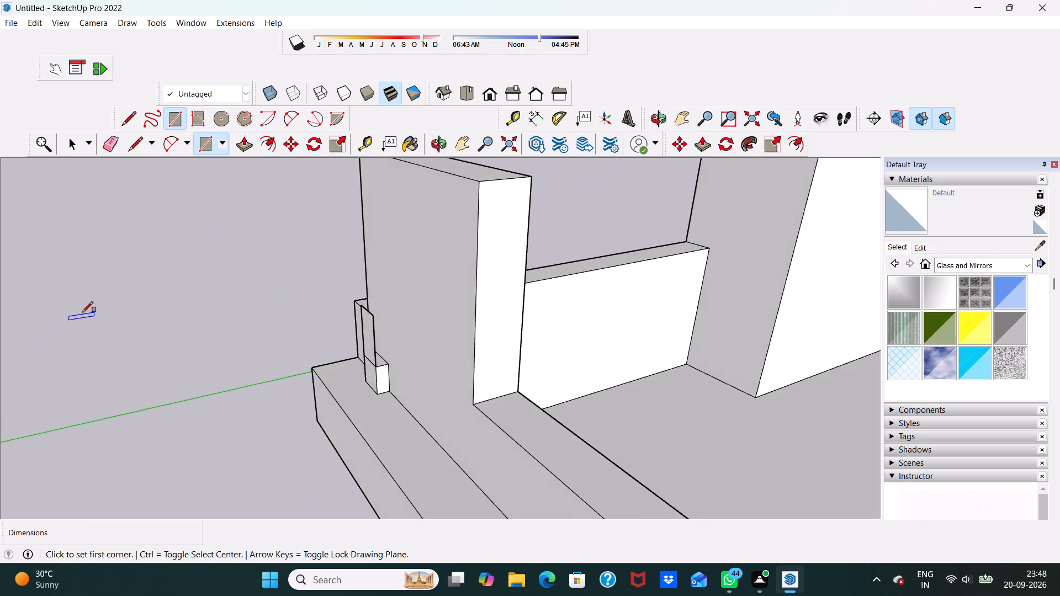
scroll(125, 309, "up", 4)
scroll(222, 330, "down", 4)
scroll(379, 344, "down", 3)
middle_click_drag(393, 347, 379, 346)
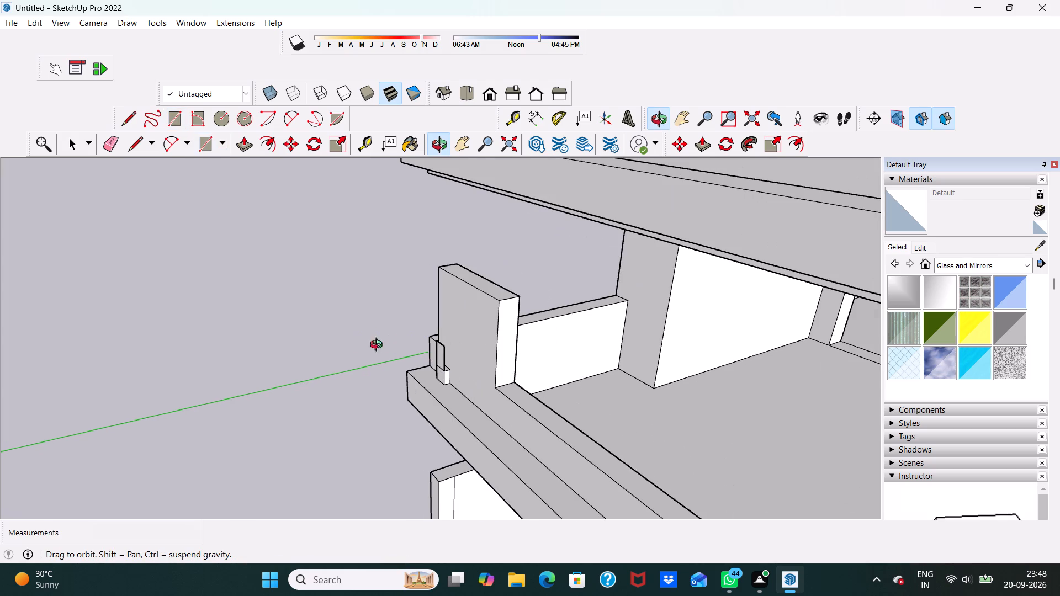
middle_click_drag(379, 346, 333, 350)
scroll(335, 349, "up", 5)
scroll(417, 320, "down", 1)
scroll(426, 322, "up", 1)
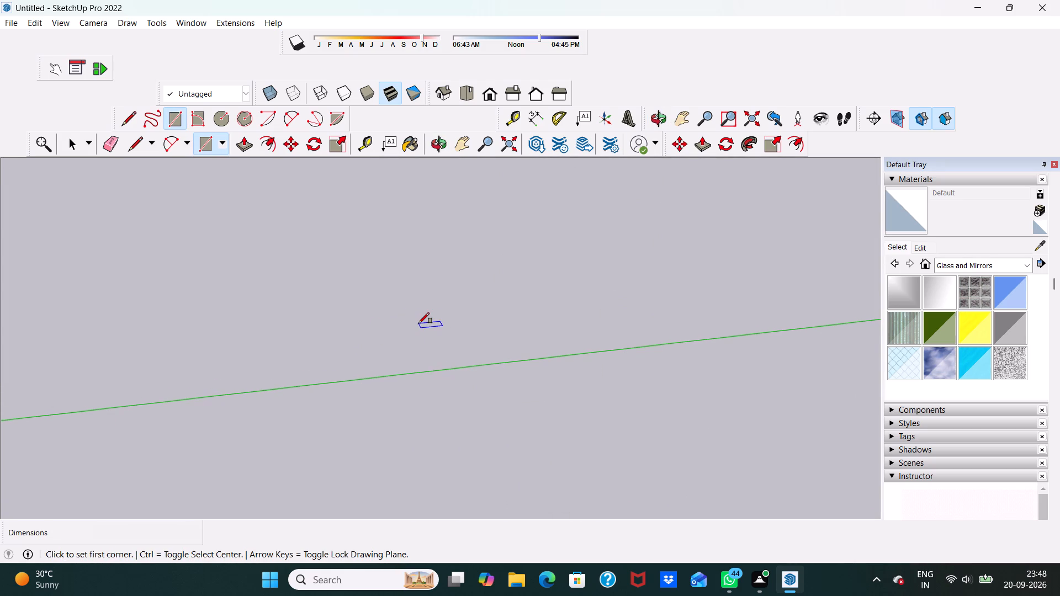
key("space")
scroll(346, 336, "down", 8)
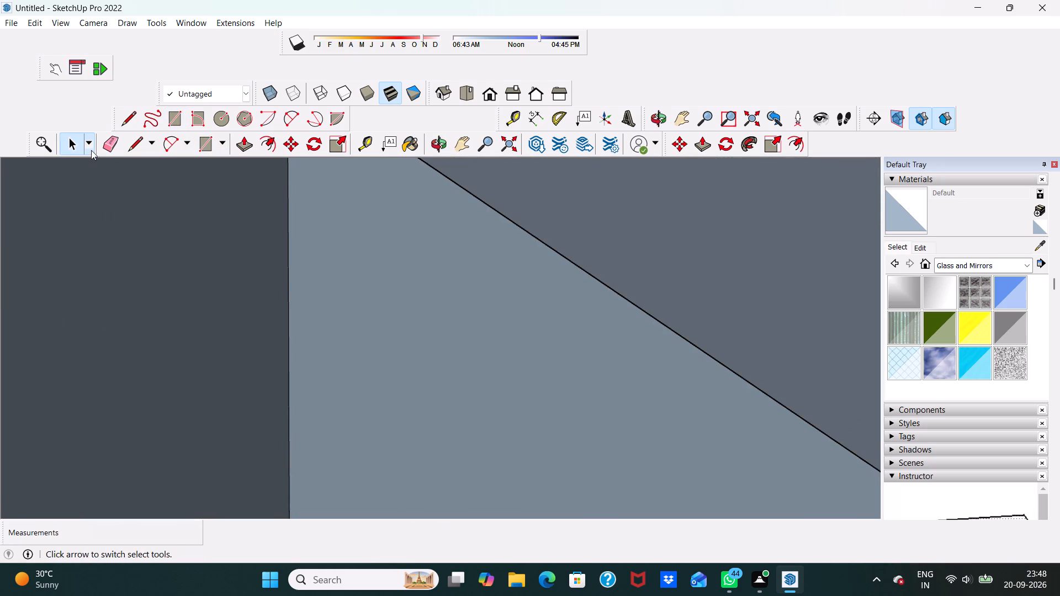
scroll(91, 150, "down", 3)
left_click(486, 90)
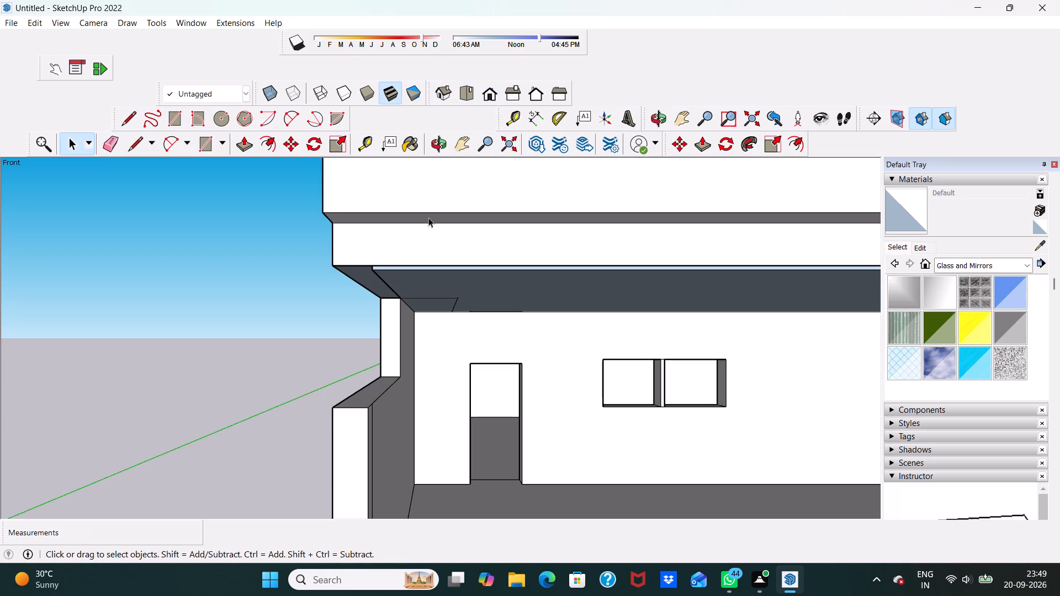
scroll(411, 242, "down", 2)
scroll(393, 232, "up", 1)
scroll(409, 297, "down", 6)
scroll(351, 225, "up", 7)
scroll(380, 237, "down", 4)
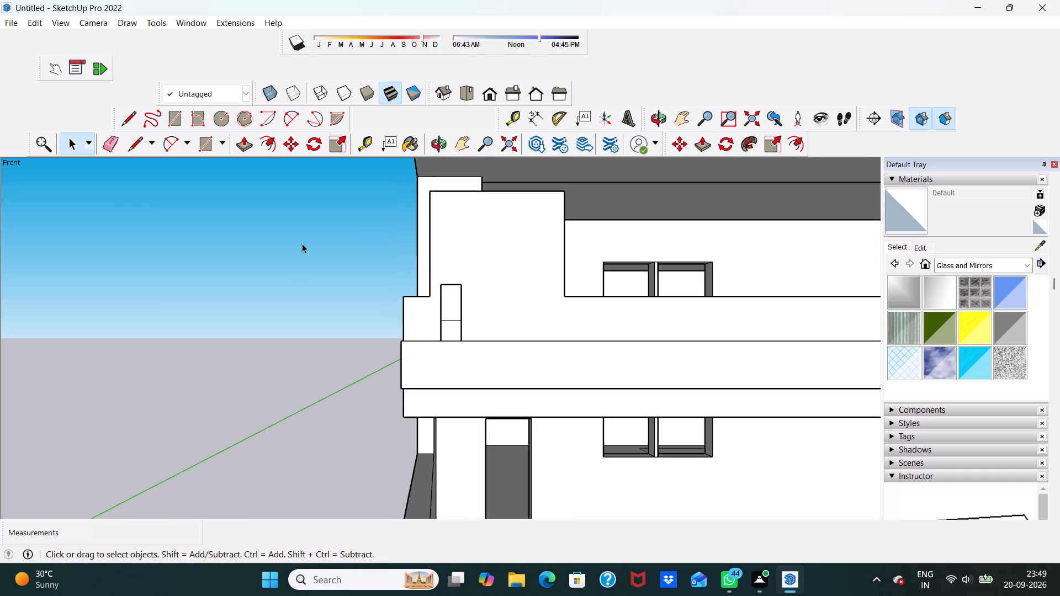
scroll(468, 276, "up", 5)
scroll(431, 343, "up", 5)
middle_click_drag(424, 355, 407, 344)
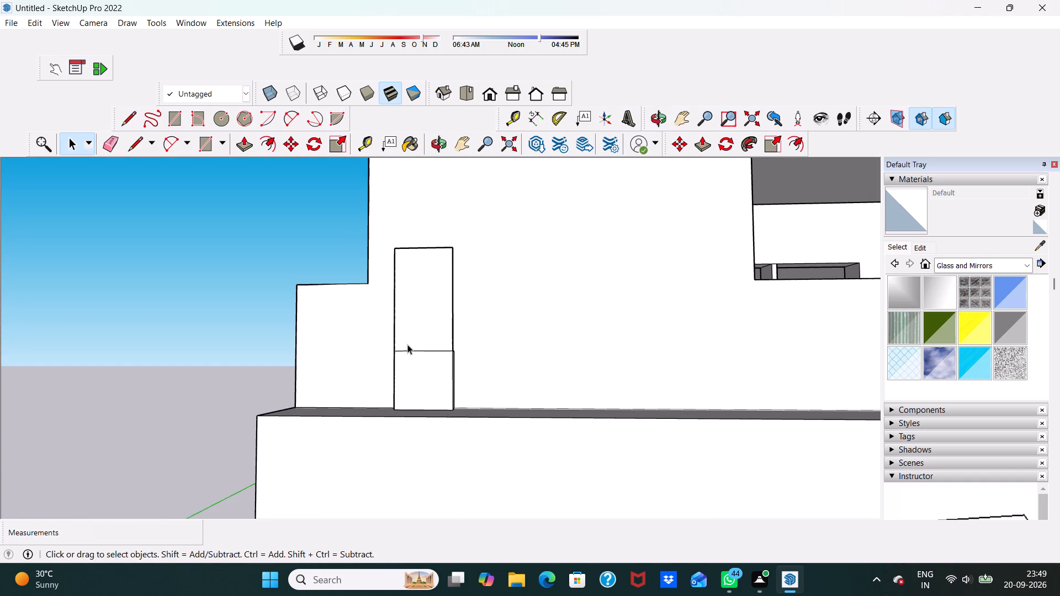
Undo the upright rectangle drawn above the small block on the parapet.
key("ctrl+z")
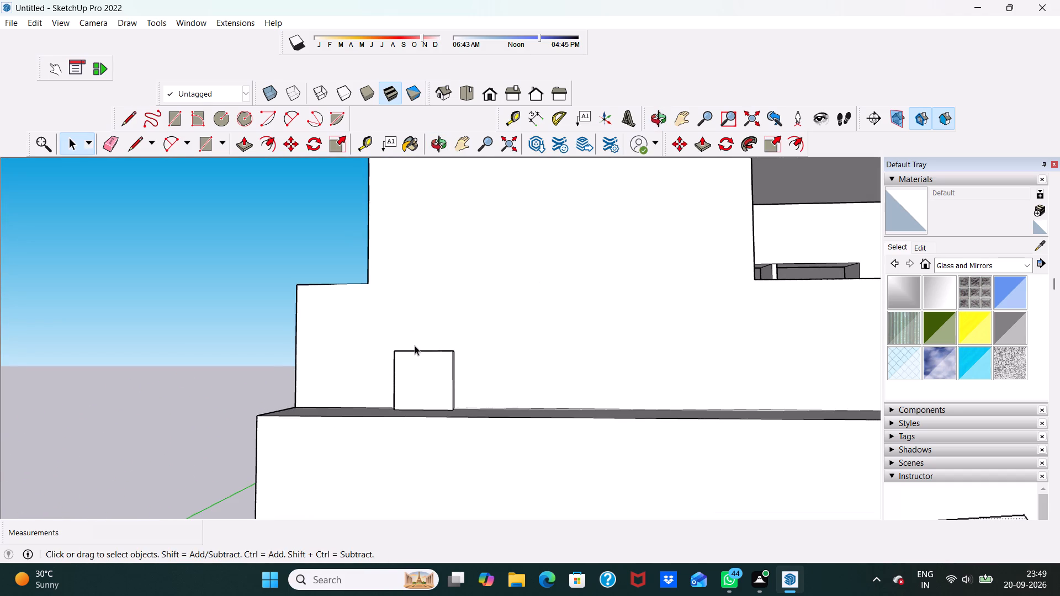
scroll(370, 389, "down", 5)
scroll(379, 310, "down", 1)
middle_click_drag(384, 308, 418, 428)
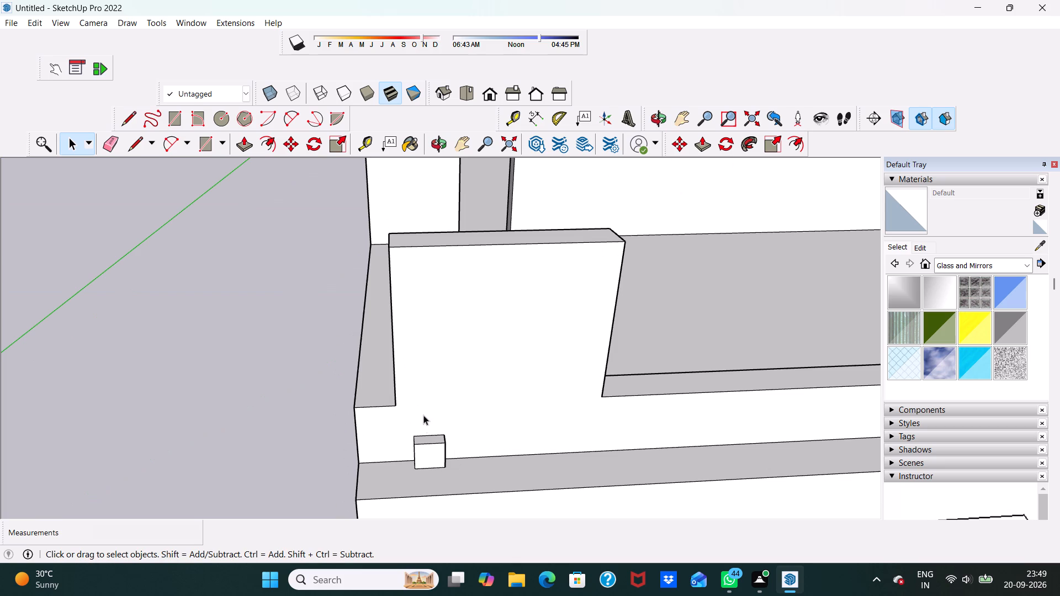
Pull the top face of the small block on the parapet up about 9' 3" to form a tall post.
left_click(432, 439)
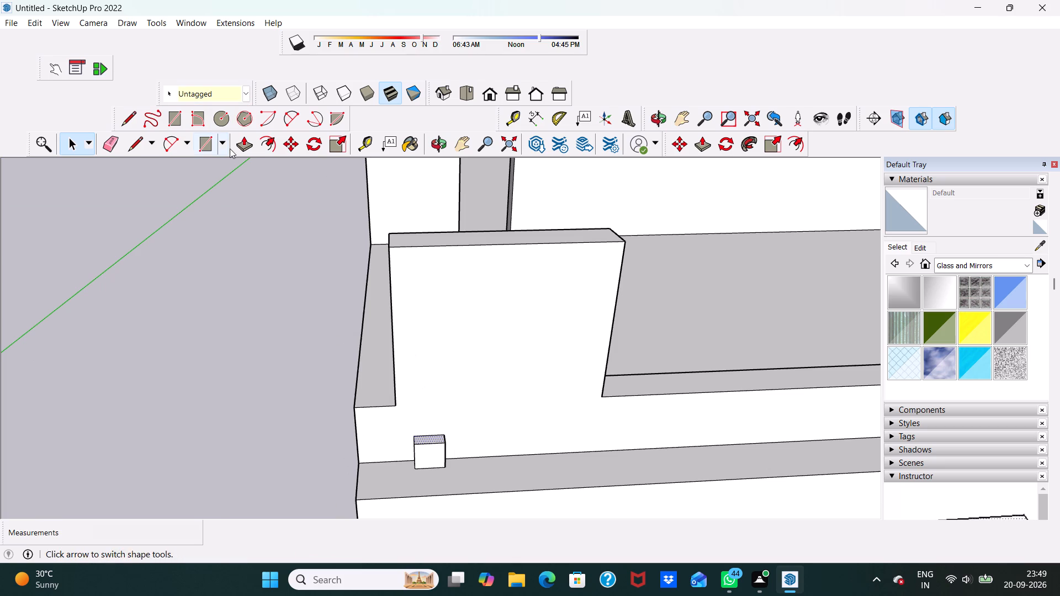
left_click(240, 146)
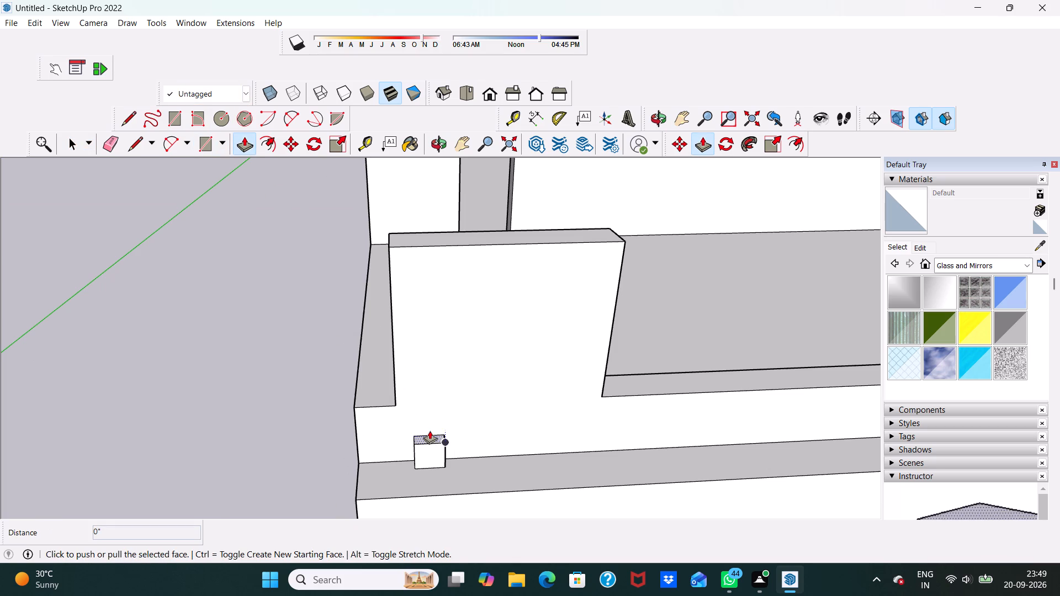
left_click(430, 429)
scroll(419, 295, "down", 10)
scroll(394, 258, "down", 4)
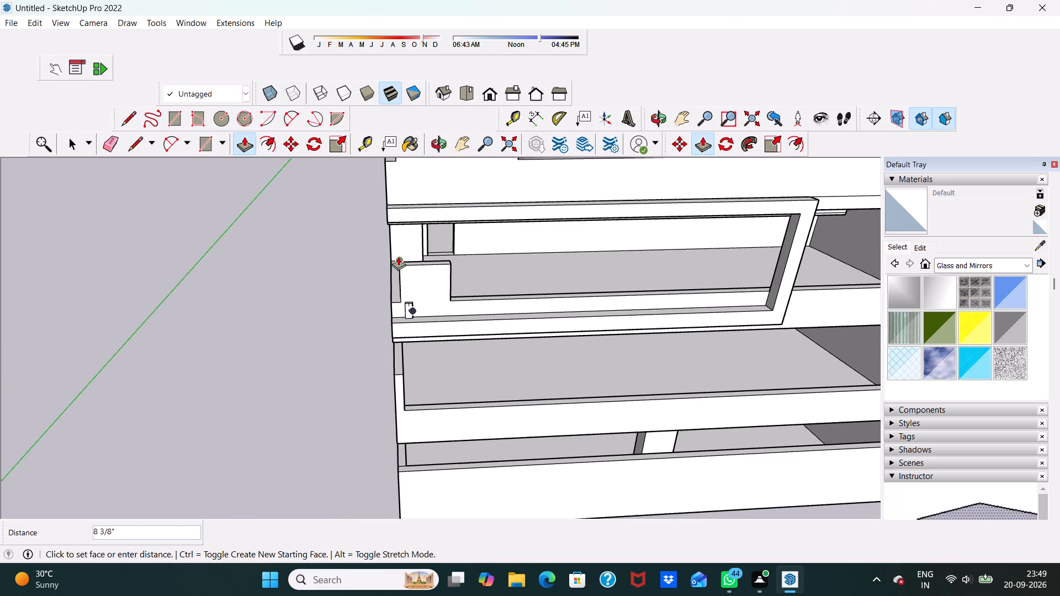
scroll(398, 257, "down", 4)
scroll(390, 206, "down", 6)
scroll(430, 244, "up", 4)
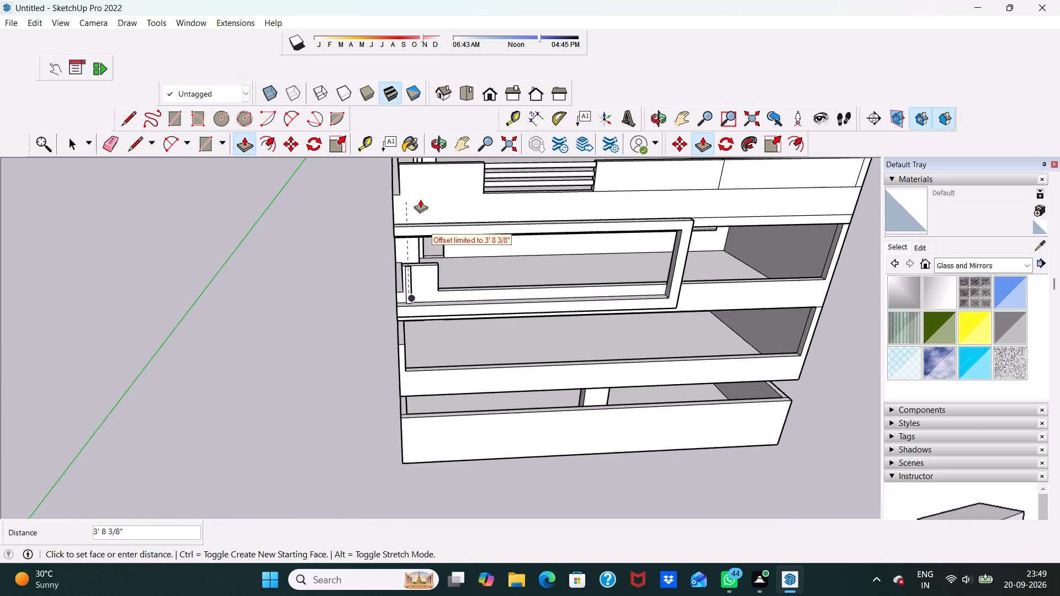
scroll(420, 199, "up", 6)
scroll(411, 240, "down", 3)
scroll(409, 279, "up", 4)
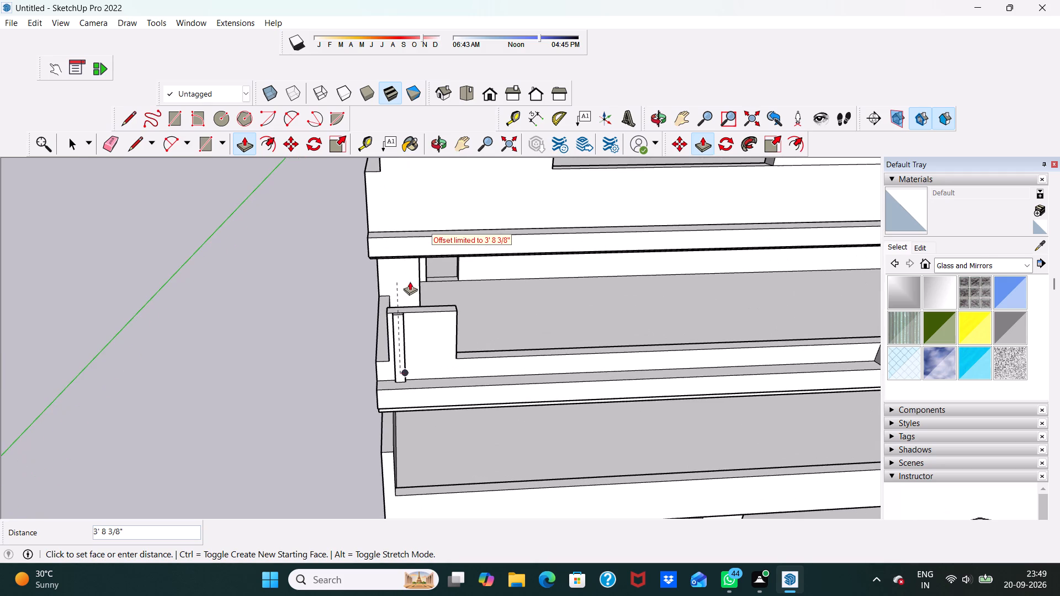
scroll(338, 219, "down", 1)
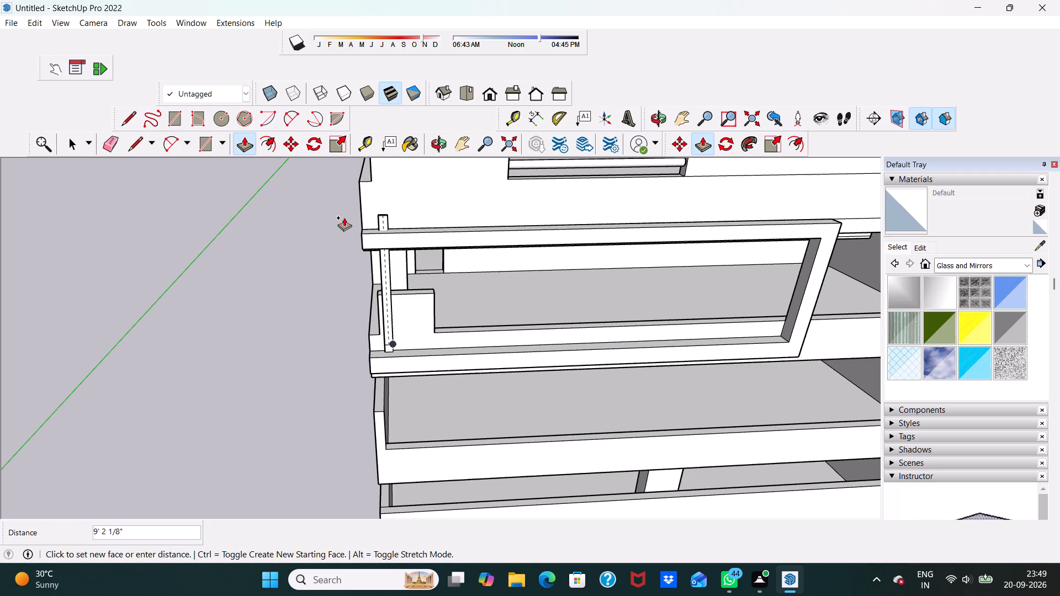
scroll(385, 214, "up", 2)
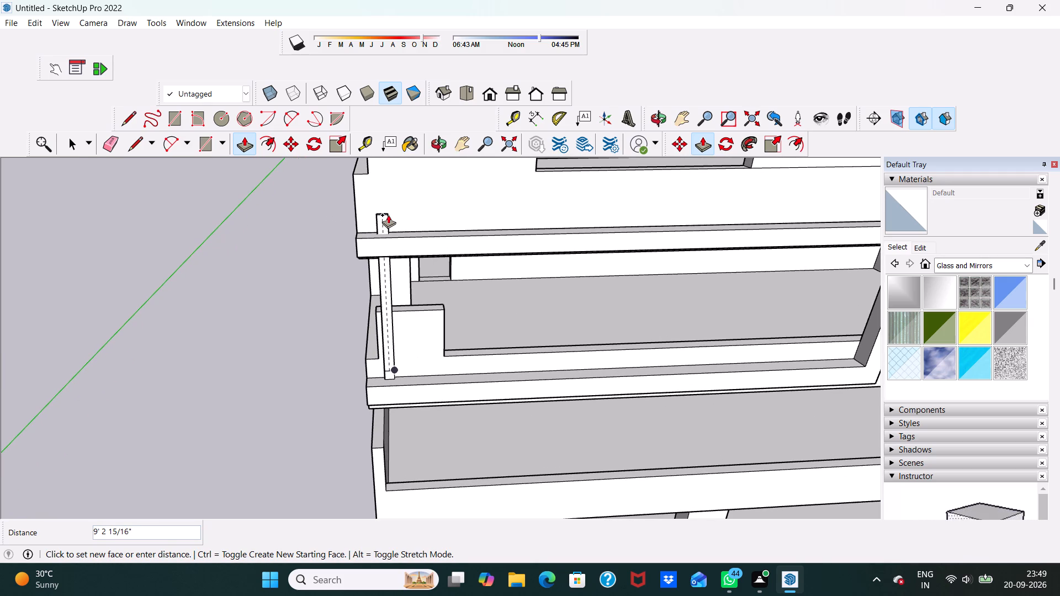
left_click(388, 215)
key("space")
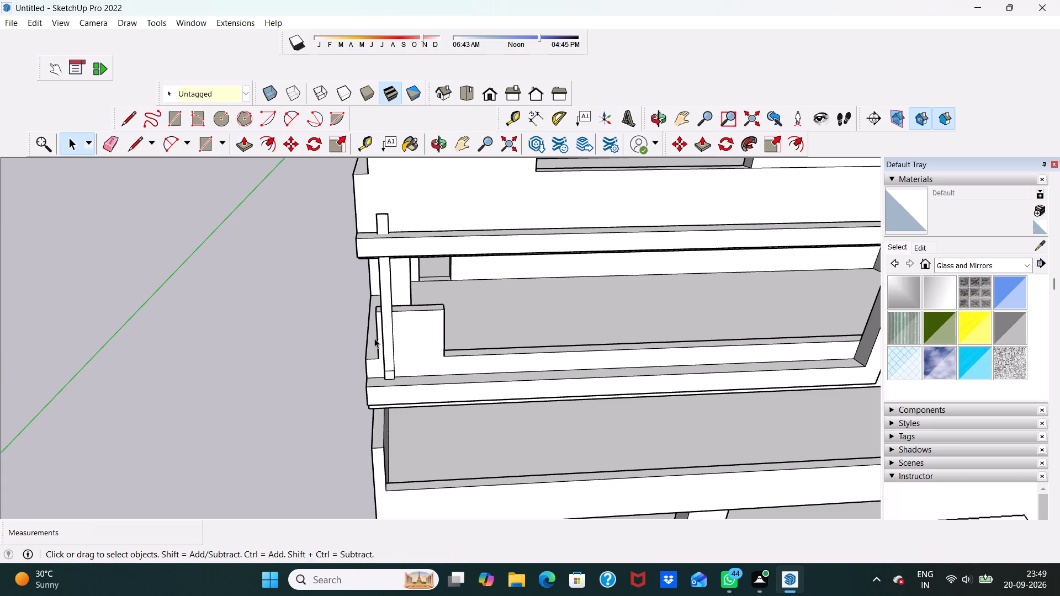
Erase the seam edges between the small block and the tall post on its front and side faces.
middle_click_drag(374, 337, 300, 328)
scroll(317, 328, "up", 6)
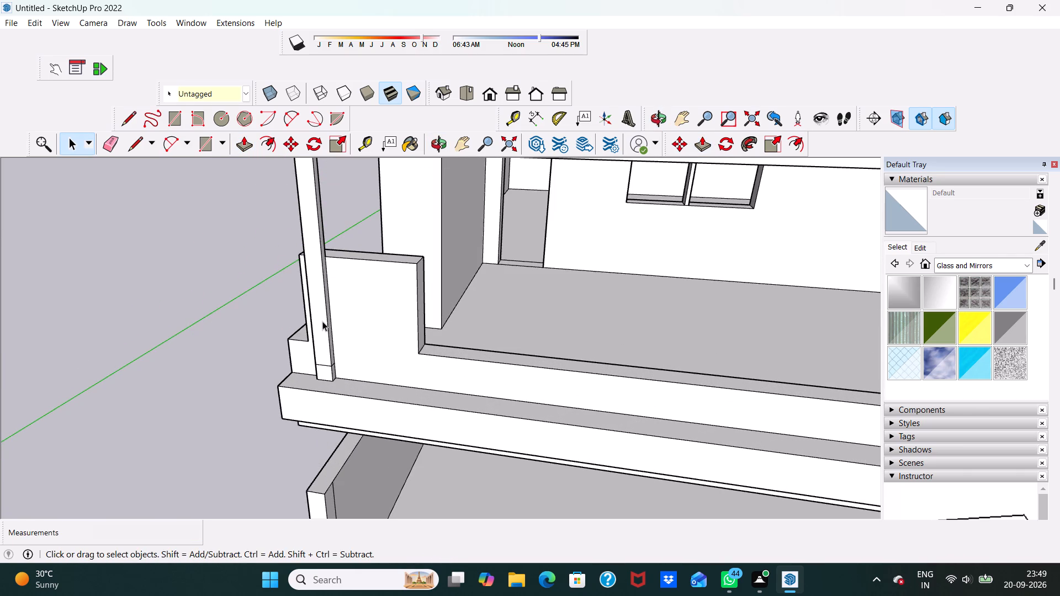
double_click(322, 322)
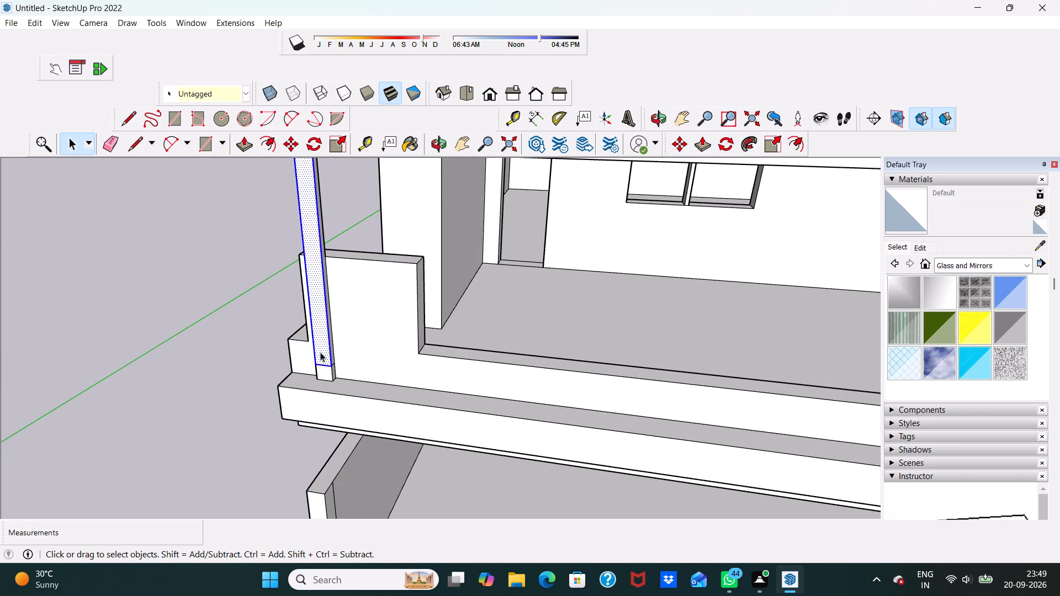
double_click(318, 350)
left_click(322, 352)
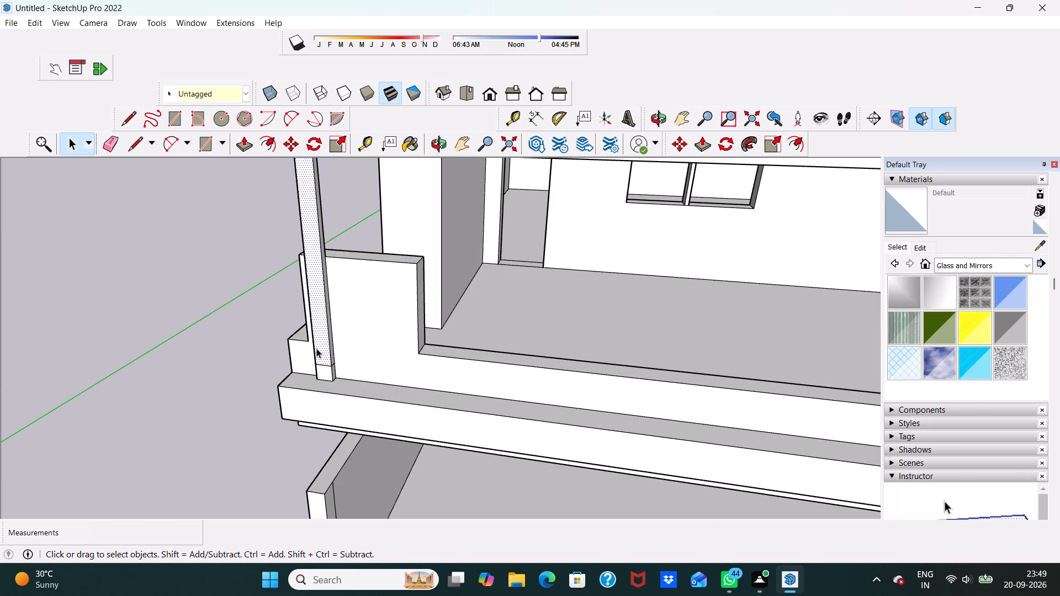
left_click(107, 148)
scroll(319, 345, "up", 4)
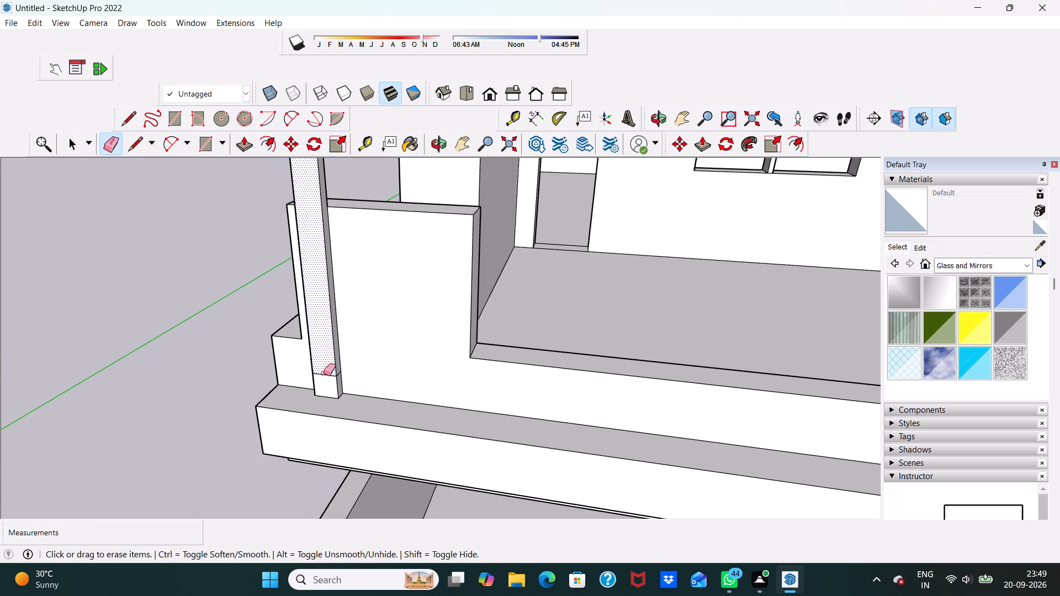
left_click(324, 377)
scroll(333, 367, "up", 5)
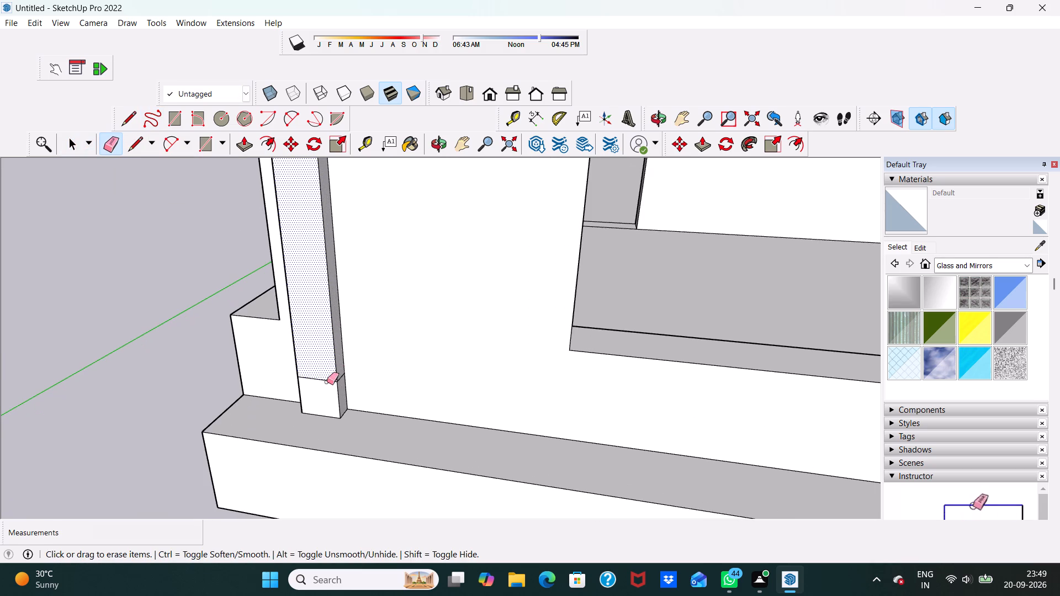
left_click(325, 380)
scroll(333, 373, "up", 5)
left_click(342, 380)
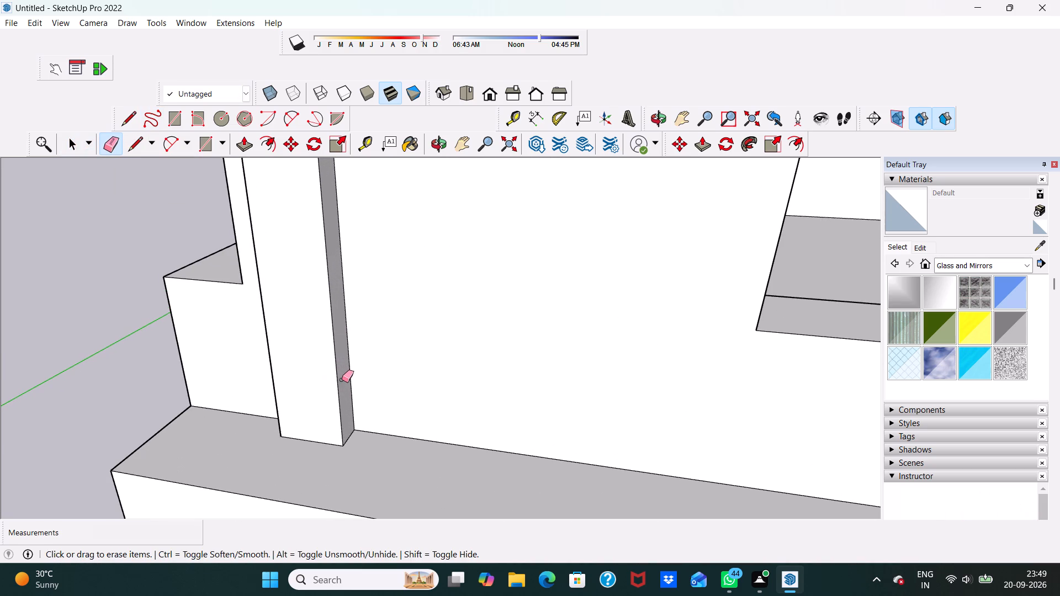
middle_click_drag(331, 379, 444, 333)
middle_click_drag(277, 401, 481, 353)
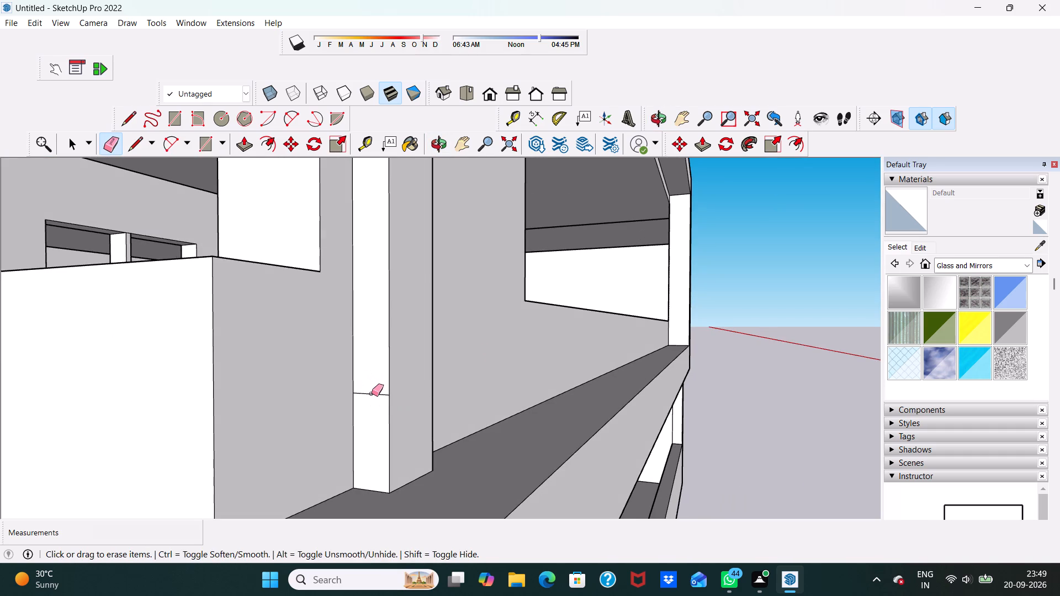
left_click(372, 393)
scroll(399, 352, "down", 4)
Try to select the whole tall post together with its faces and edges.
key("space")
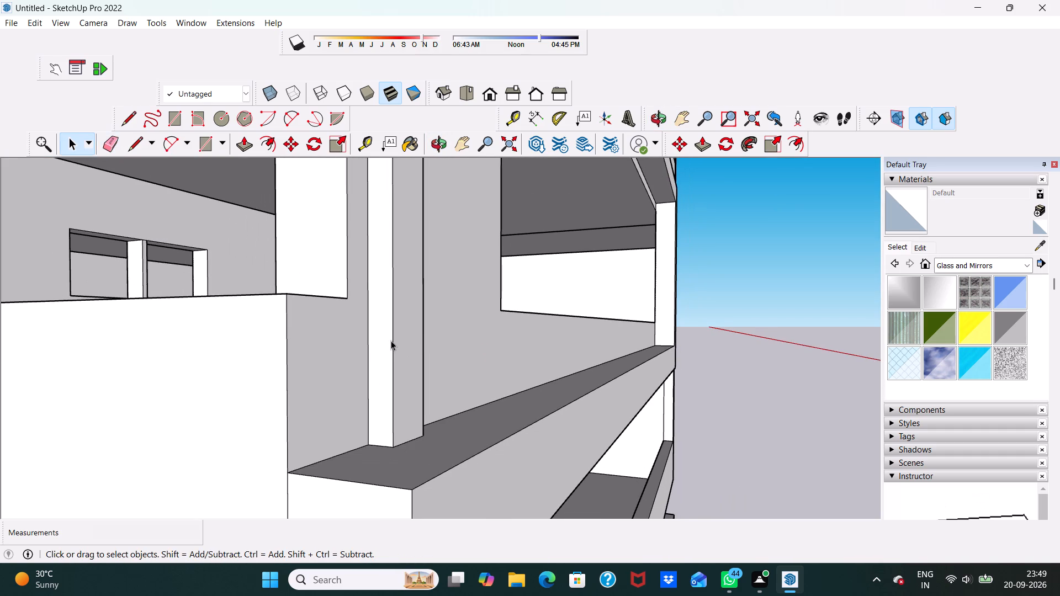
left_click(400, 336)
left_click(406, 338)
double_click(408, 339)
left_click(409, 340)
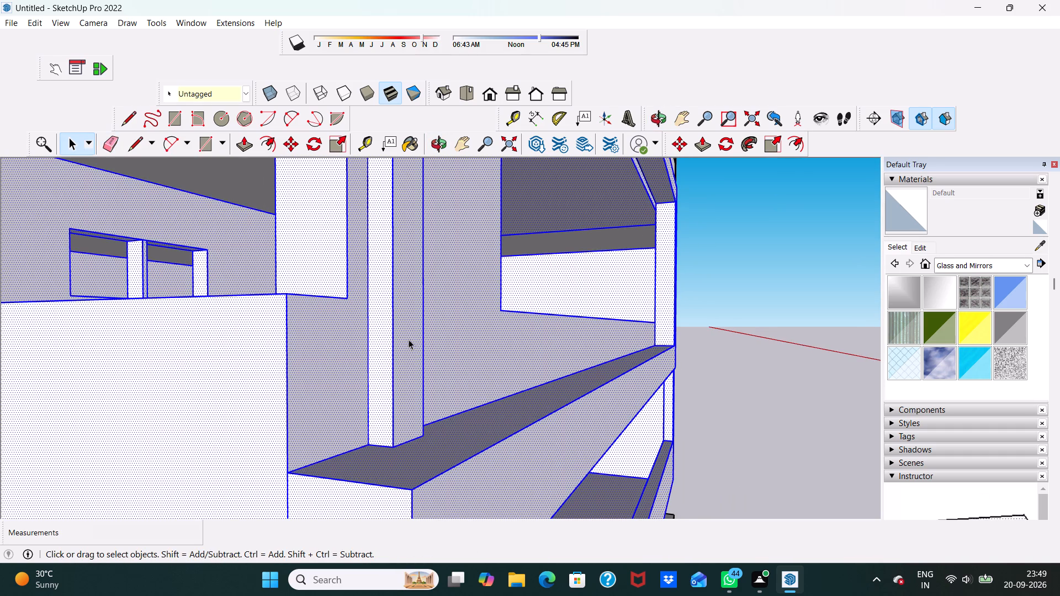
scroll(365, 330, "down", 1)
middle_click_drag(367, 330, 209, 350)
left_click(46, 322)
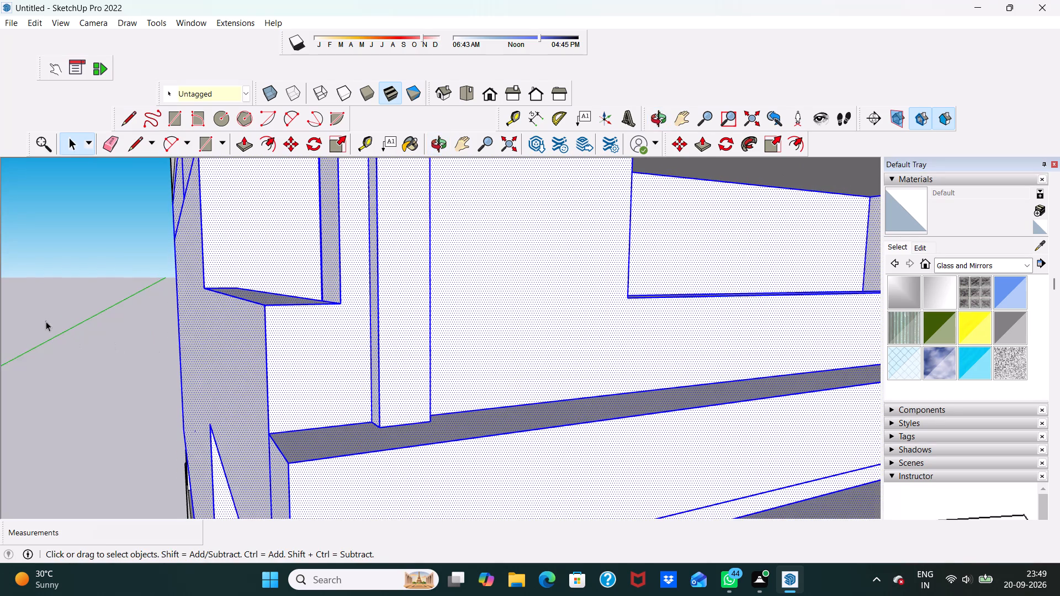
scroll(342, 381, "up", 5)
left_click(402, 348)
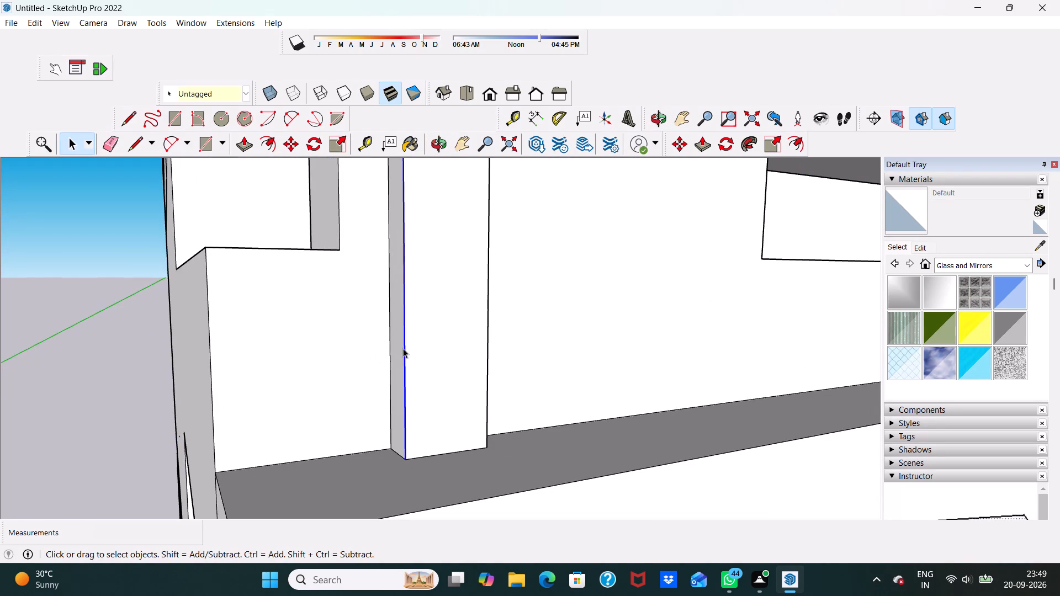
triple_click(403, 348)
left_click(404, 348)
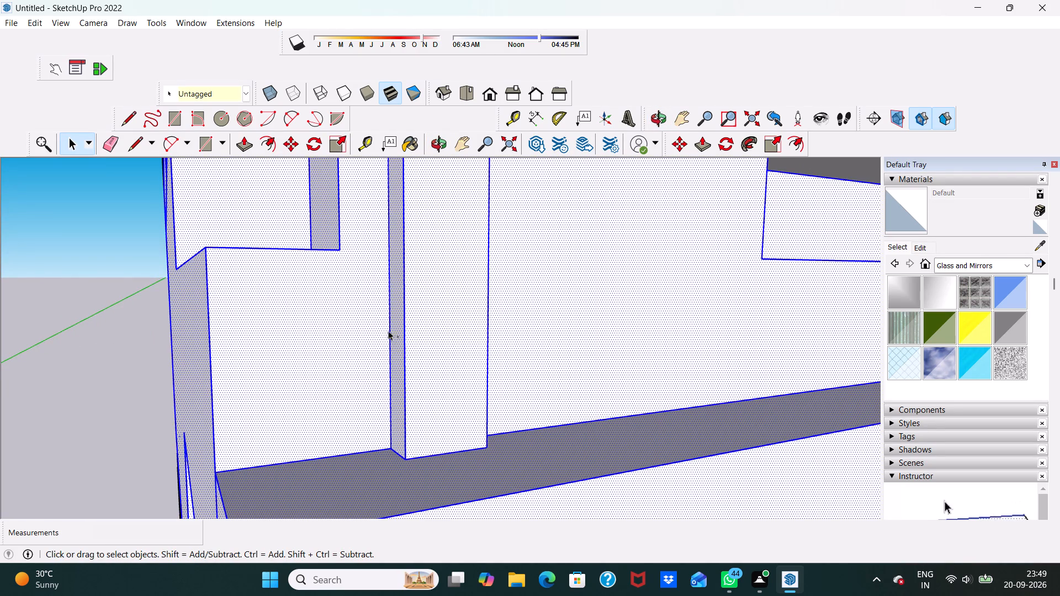
Undo back to the flat small rectangle on the parapet, removing the tall post and the block's 3" extrusion.
key("ctrl+z")
key("ctrl+z")
key("ctrl+z")
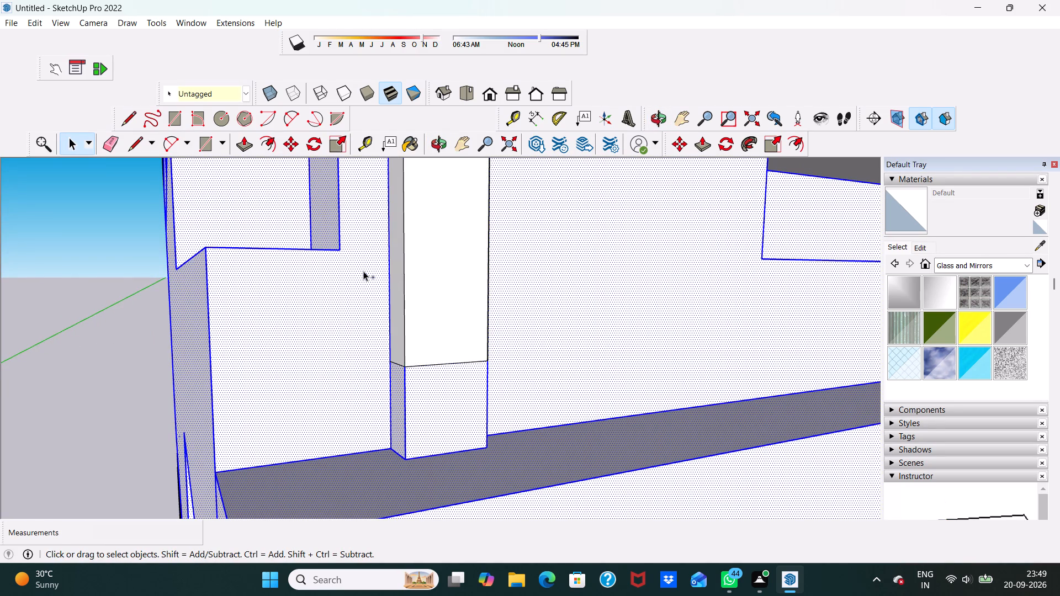
key("ctrl+z")
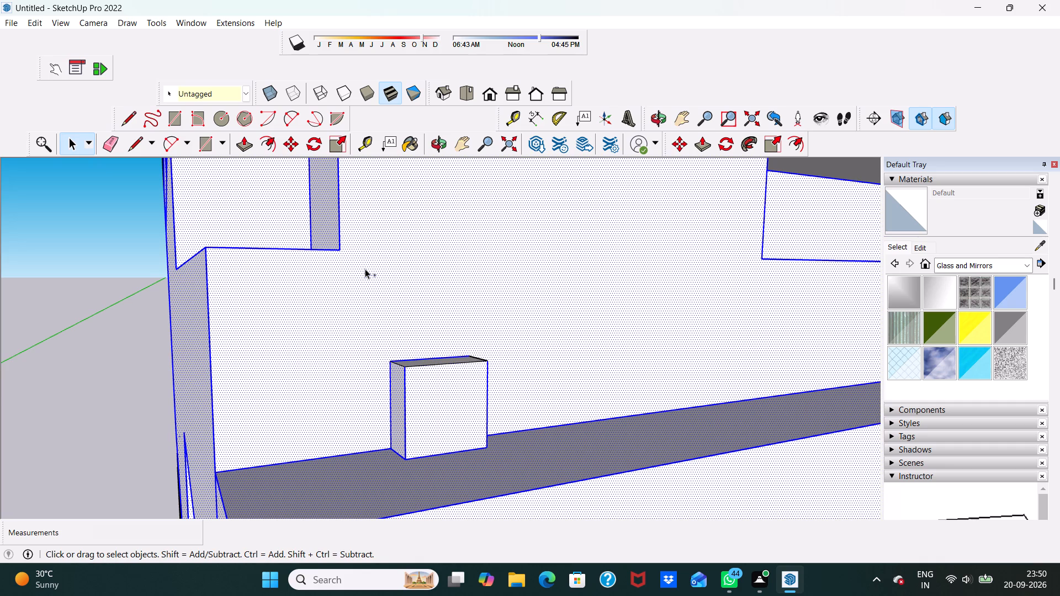
key("ctrl+z")
key("space")
key("space")
left_click(29, 342)
scroll(54, 344, "down", 4)
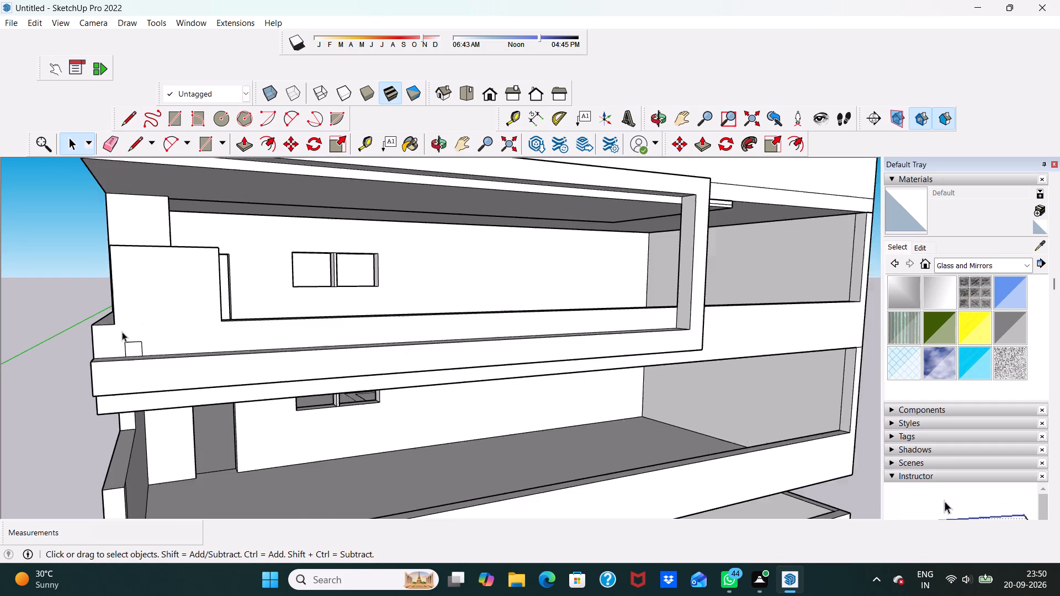
Copy the small rectangle three times along the parapet's front face, spacing the copies about 9" to 11" apart.
scroll(122, 332, "down", 2)
scroll(202, 352, "up", 5)
double_click(187, 358)
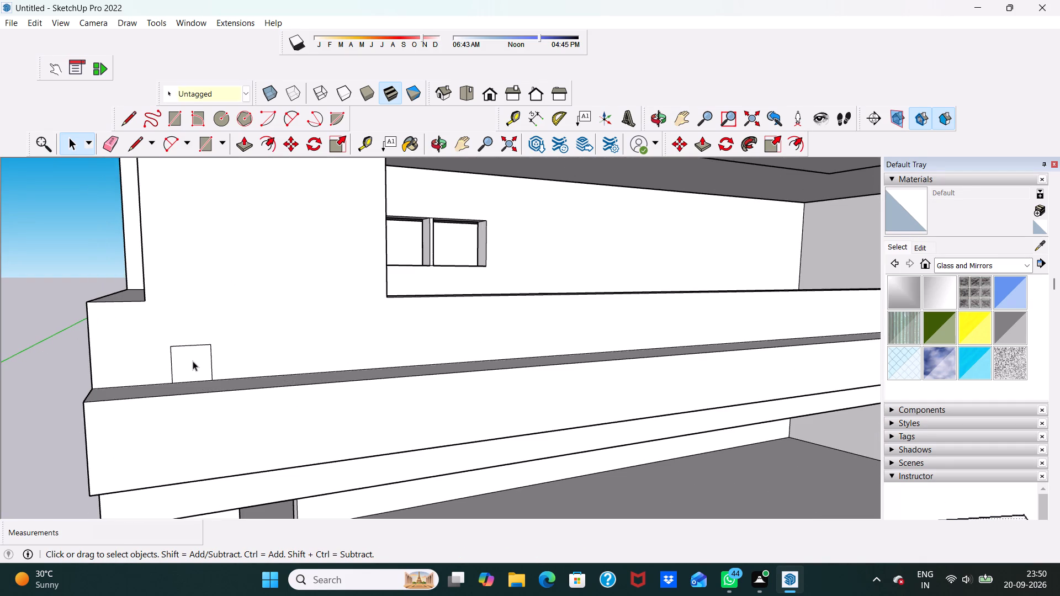
left_click(197, 363)
left_click(200, 366)
double_click(194, 349)
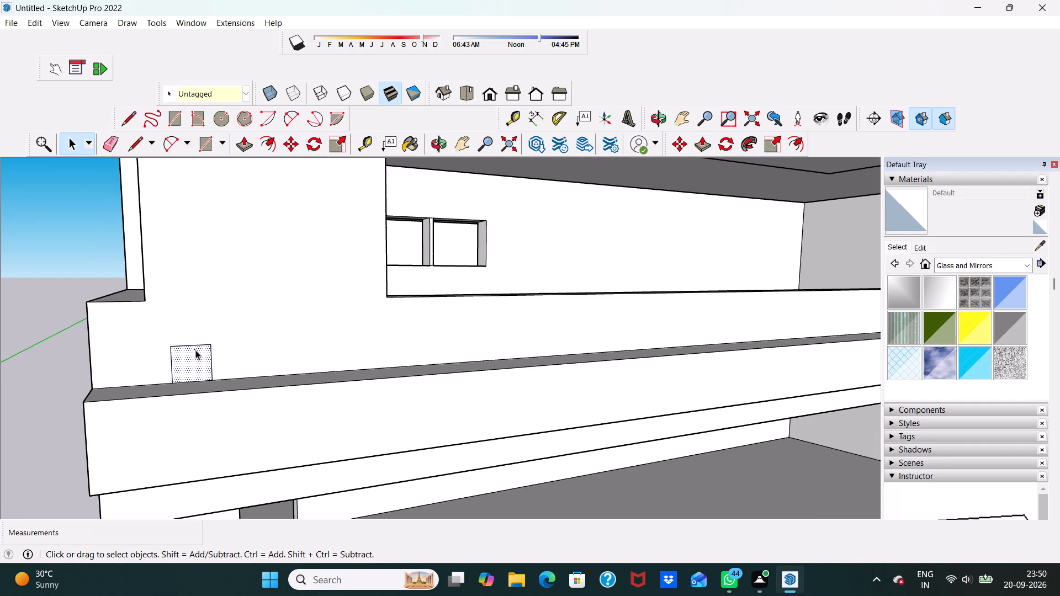
double_click(197, 354)
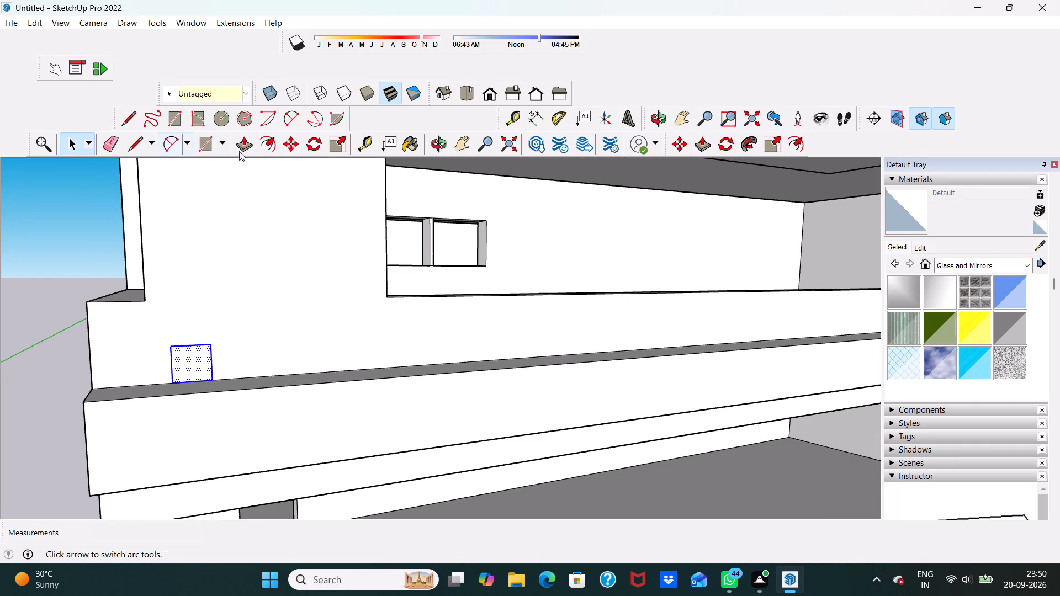
left_click(293, 140)
left_click(203, 358)
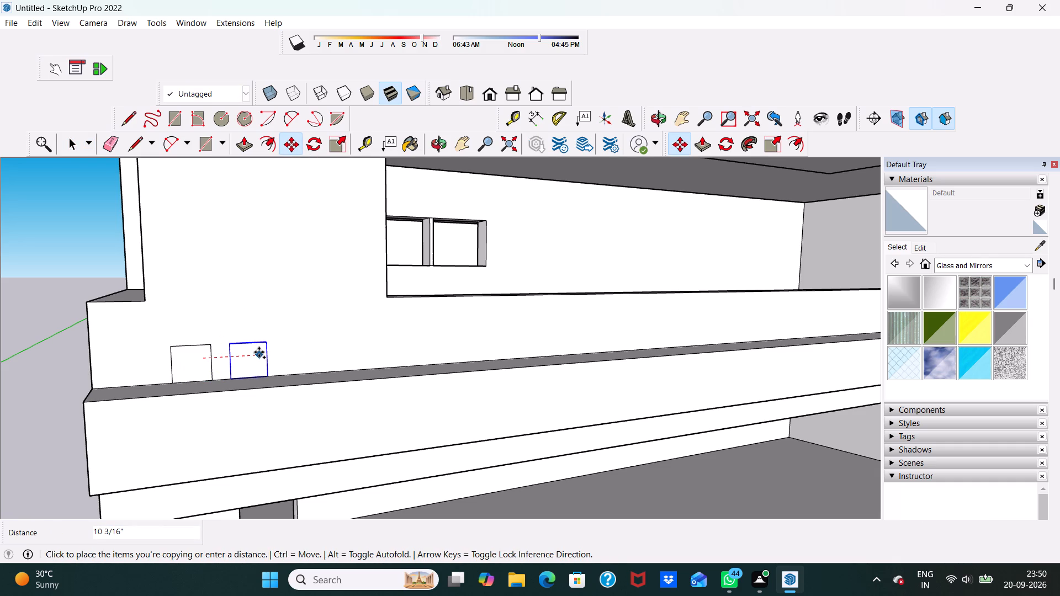
left_click(256, 352)
left_click(256, 354)
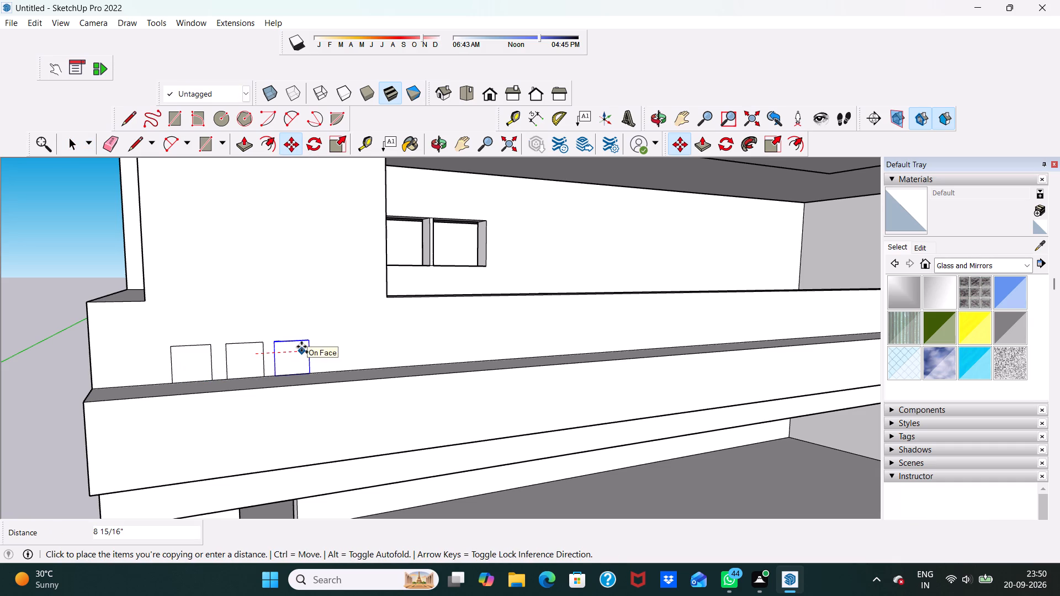
left_click(301, 347)
left_click(303, 352)
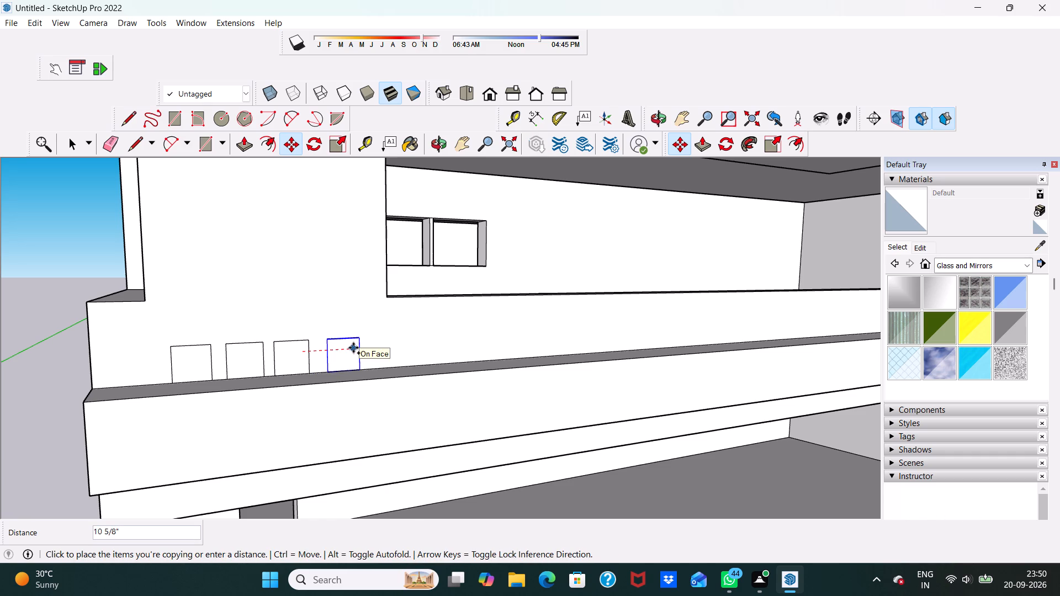
left_click(353, 348)
key("space")
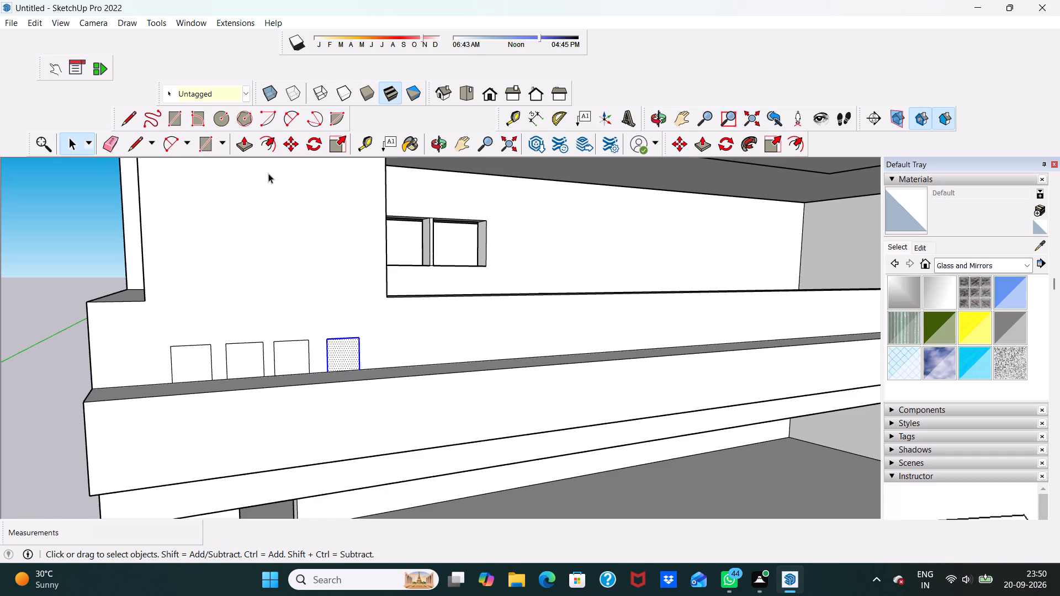
Pull the last copied rectangle in the row 3" out from the parapet's front face.
left_click(239, 141)
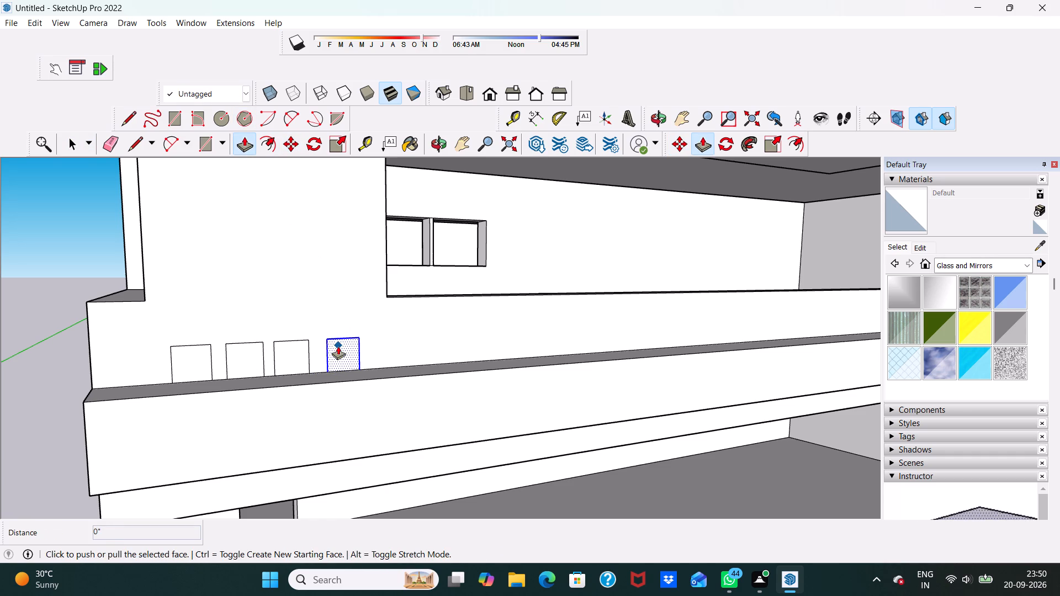
left_click(338, 345)
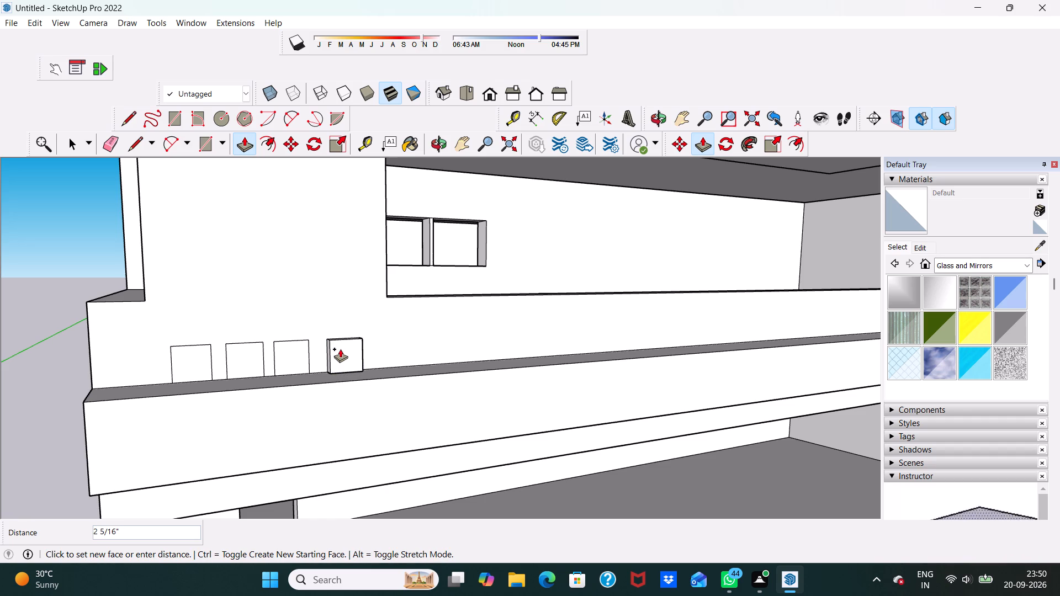
key("3")
key("shift+quotedbl")
key("Return")
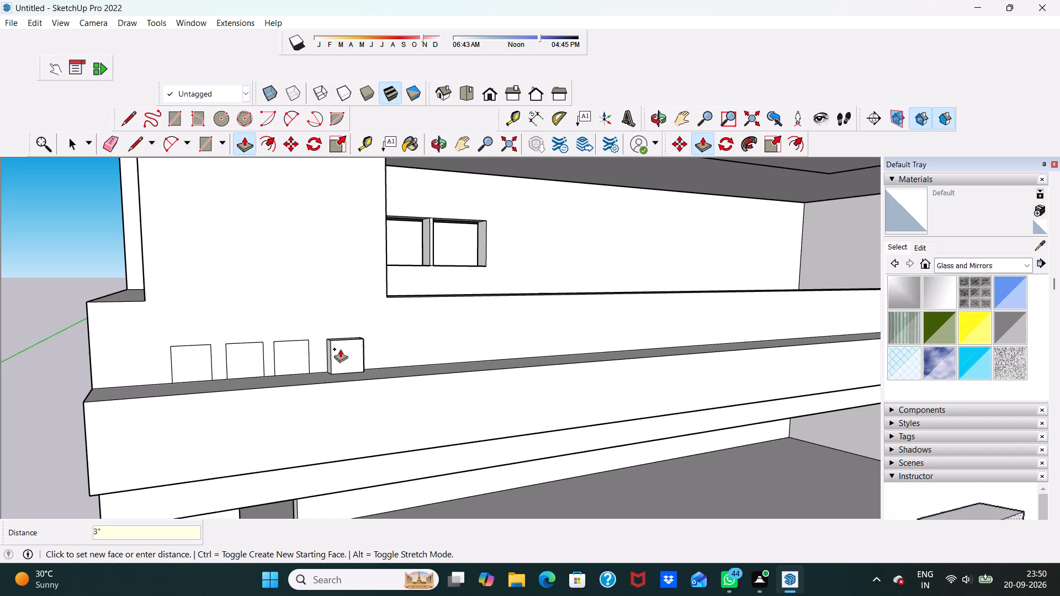
middle_click_drag(396, 285, 367, 365)
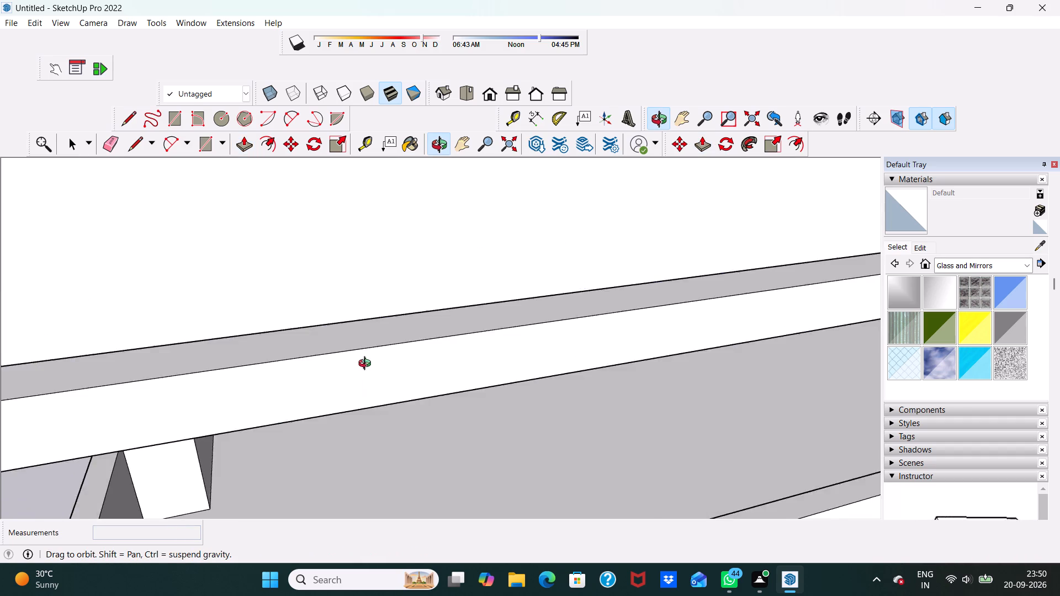
middle_click_drag(367, 365, 327, 286)
scroll(234, 319, "down", 4)
middle_click_drag(153, 311, 230, 354)
scroll(120, 414, "up", 3)
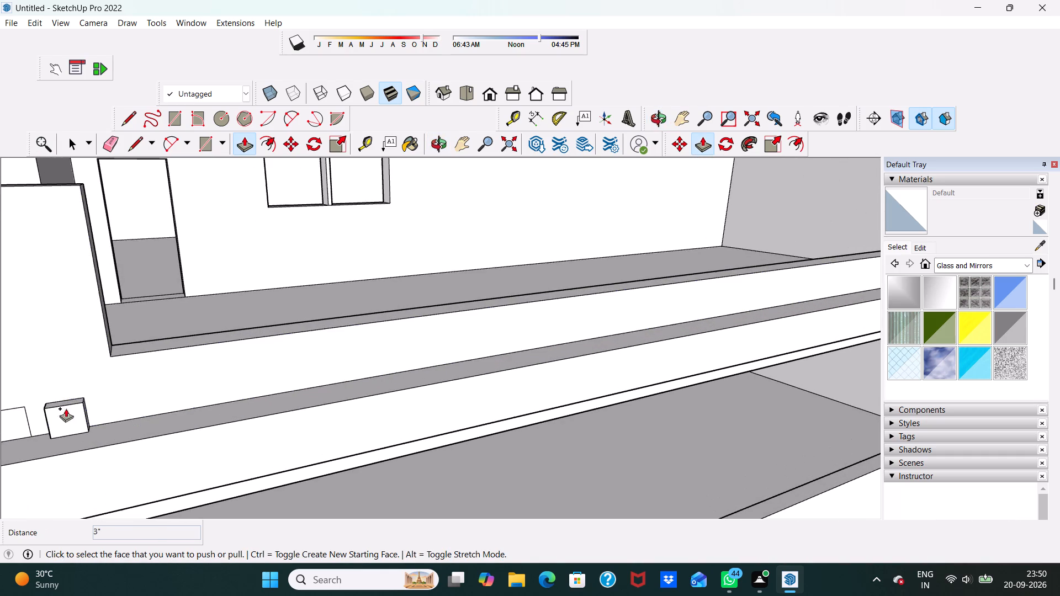
Push/Pull the top of the projecting block nearest the framed opening up into a tall vertical slat, 9' 3 9/16" higher.
scroll(67, 397, "up", 12)
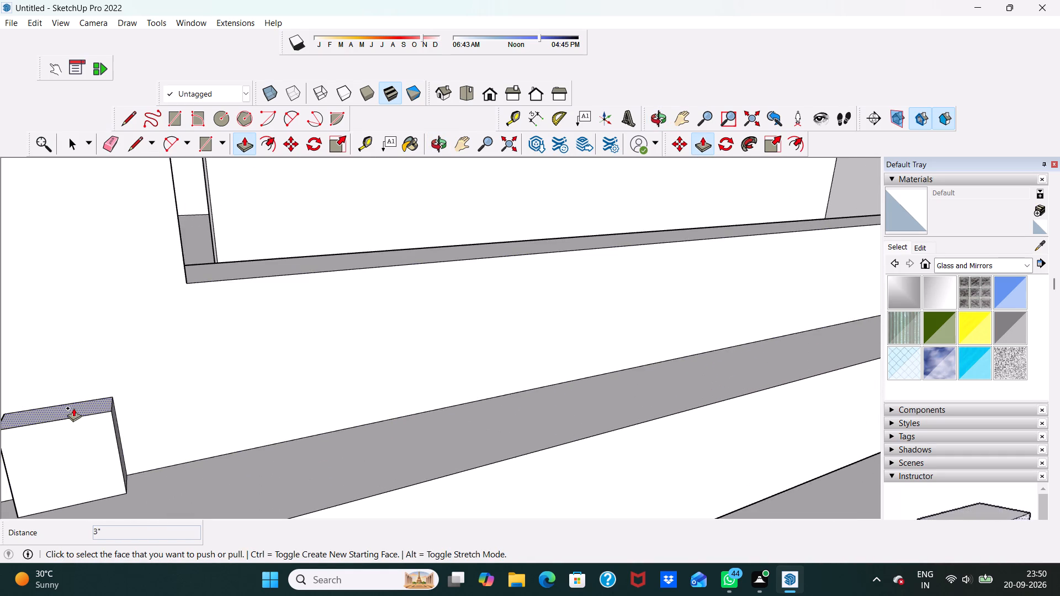
left_click(72, 406)
scroll(112, 320, "down", 12)
scroll(93, 241, "up", 1)
scroll(95, 242, "down", 6)
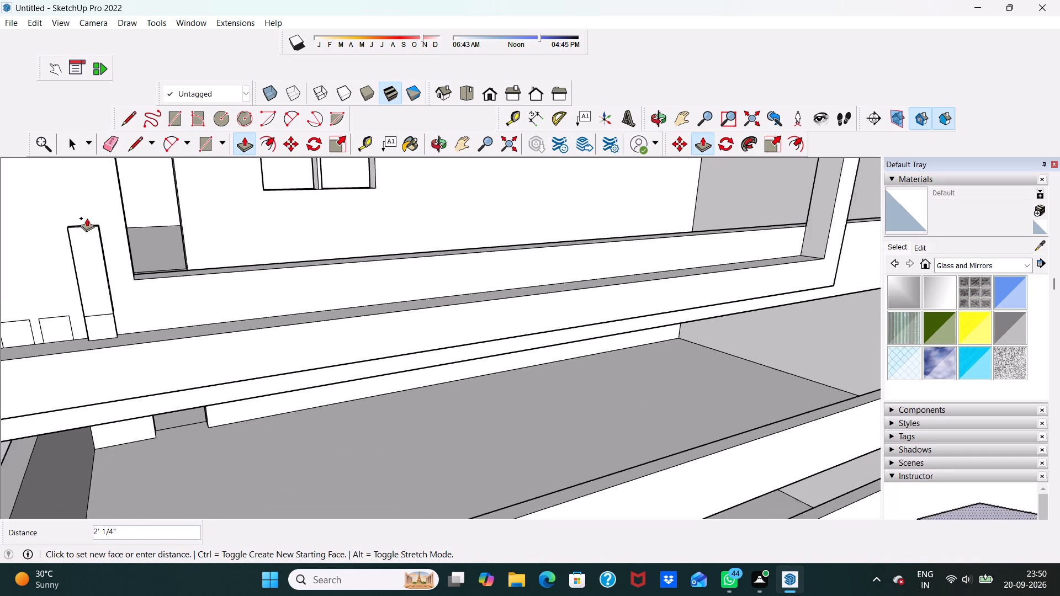
scroll(87, 218, "down", 18)
scroll(106, 184, "up", 1)
scroll(110, 185, "down", 3)
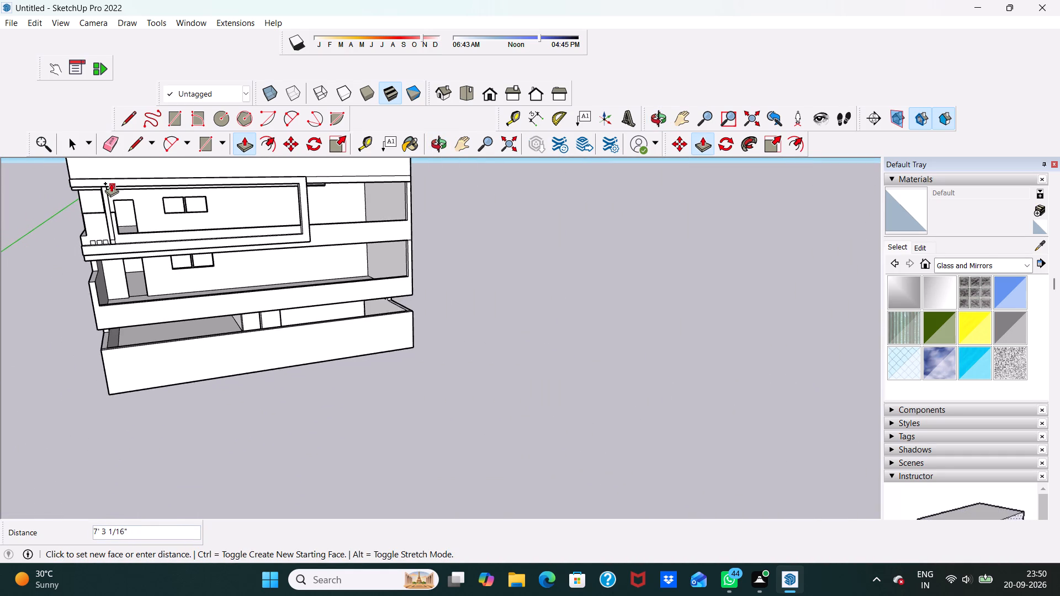
scroll(111, 175, "up", 2)
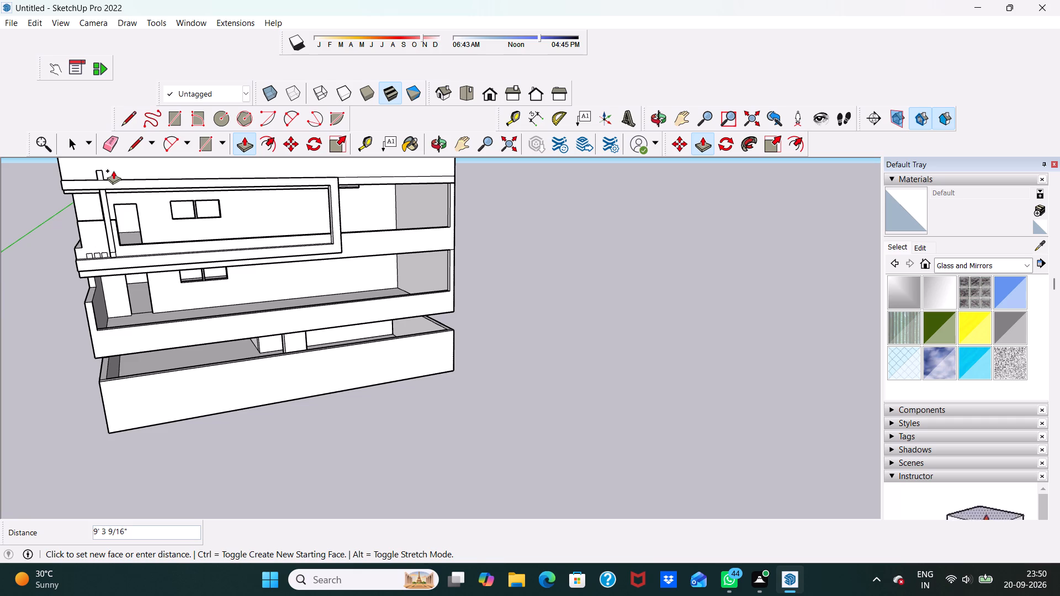
left_click(113, 171)
Pull the small parapet rectangle beside the tall slat 3" out from the parapet's front face.
middle_click_drag(113, 172, 133, 288)
scroll(134, 288, "up", 3)
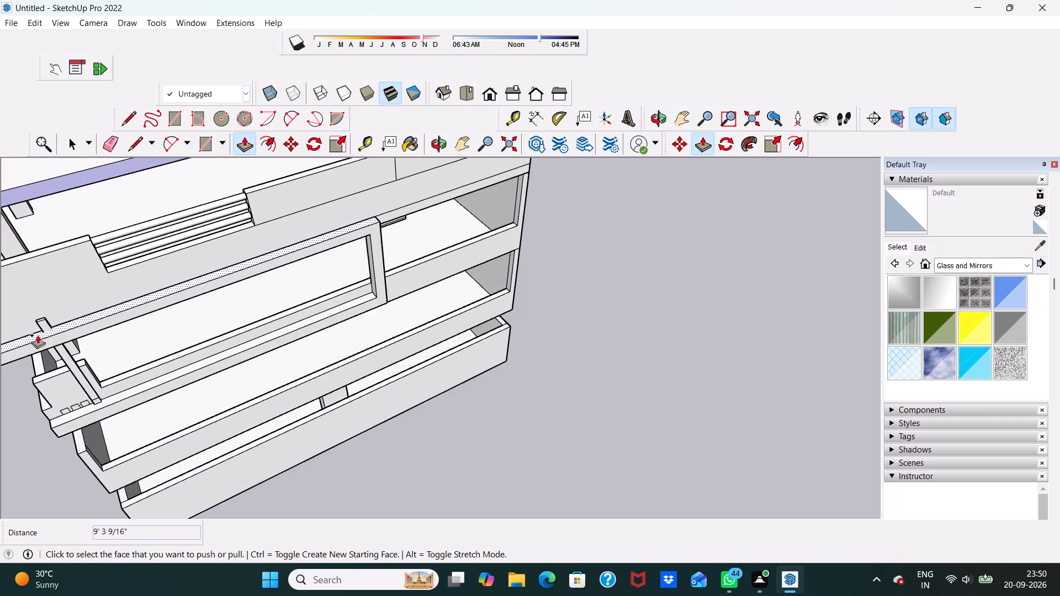
scroll(13, 337, "up", 6)
scroll(55, 276, "down", 6)
scroll(94, 374, "up", 12)
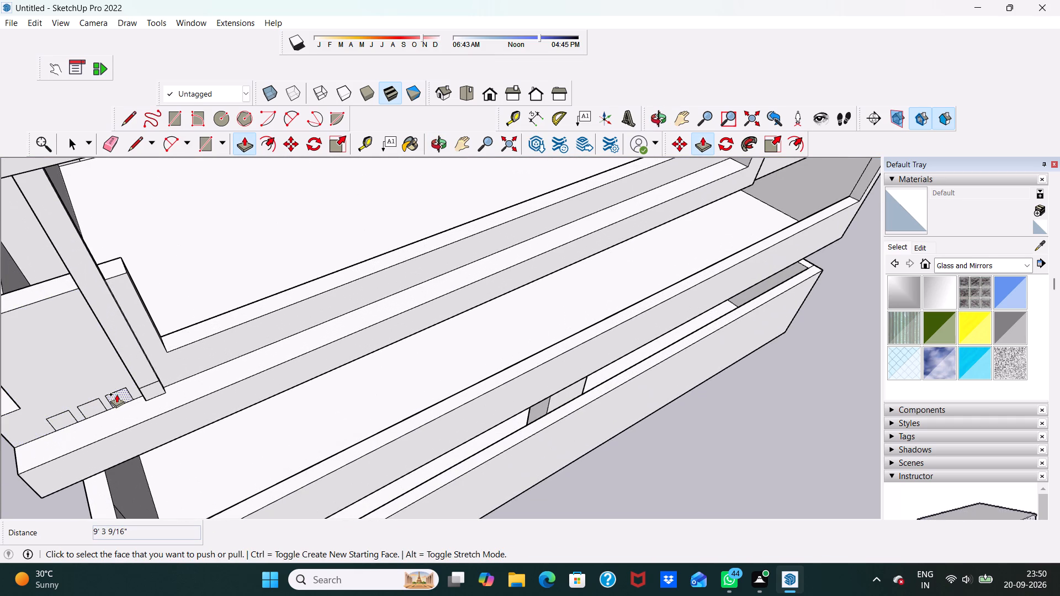
left_click(119, 393)
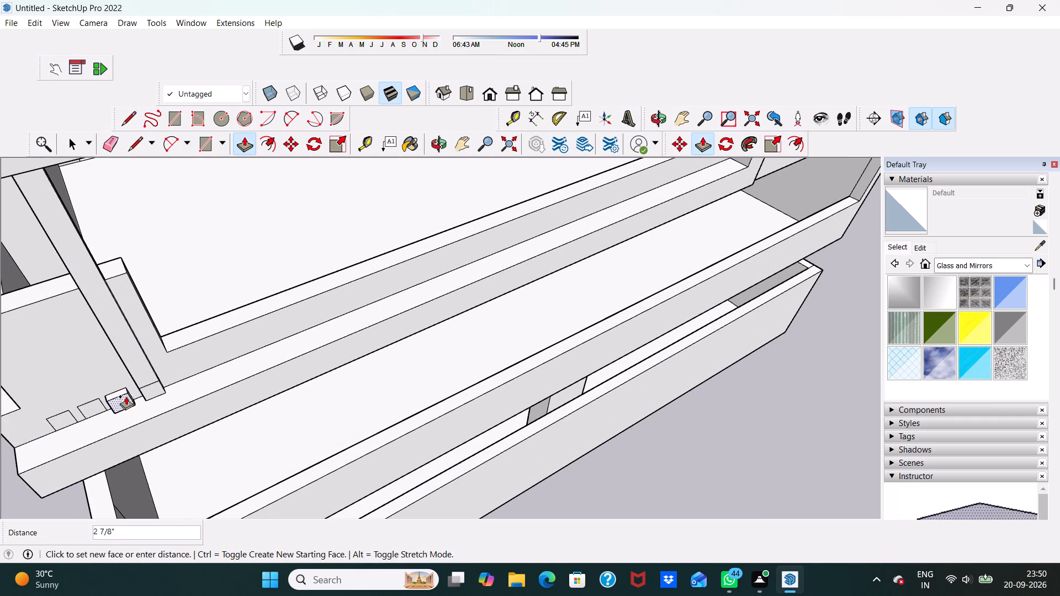
key("3")
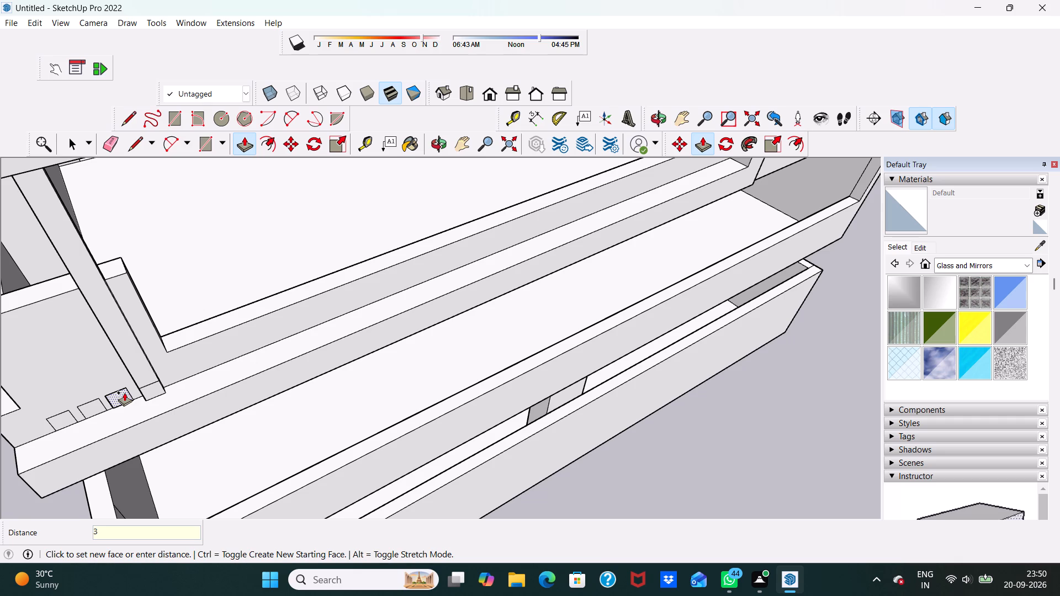
key("BackSpace")
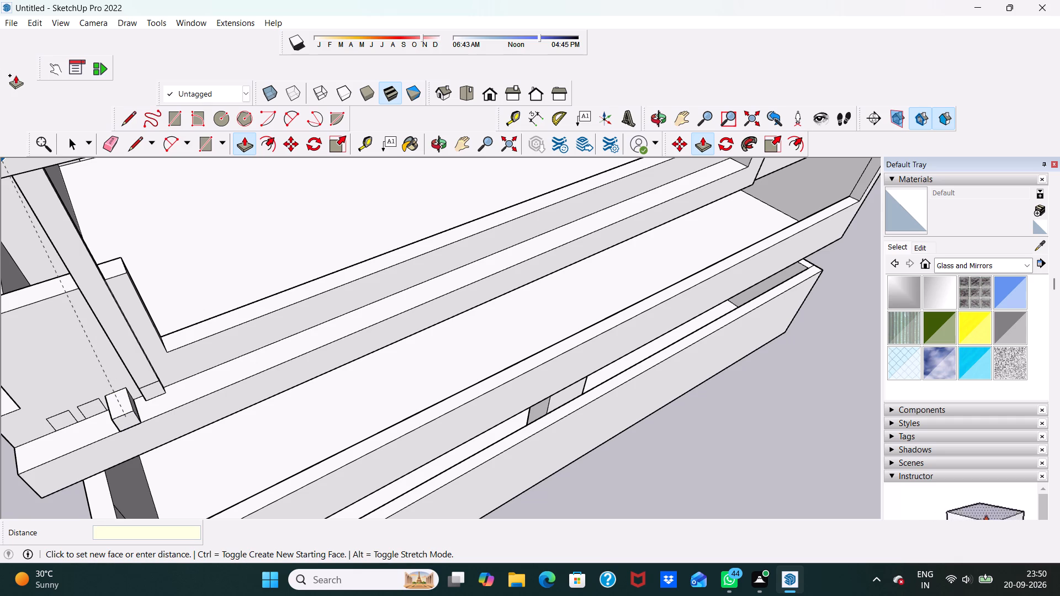
scroll(15, 75, "down", 6)
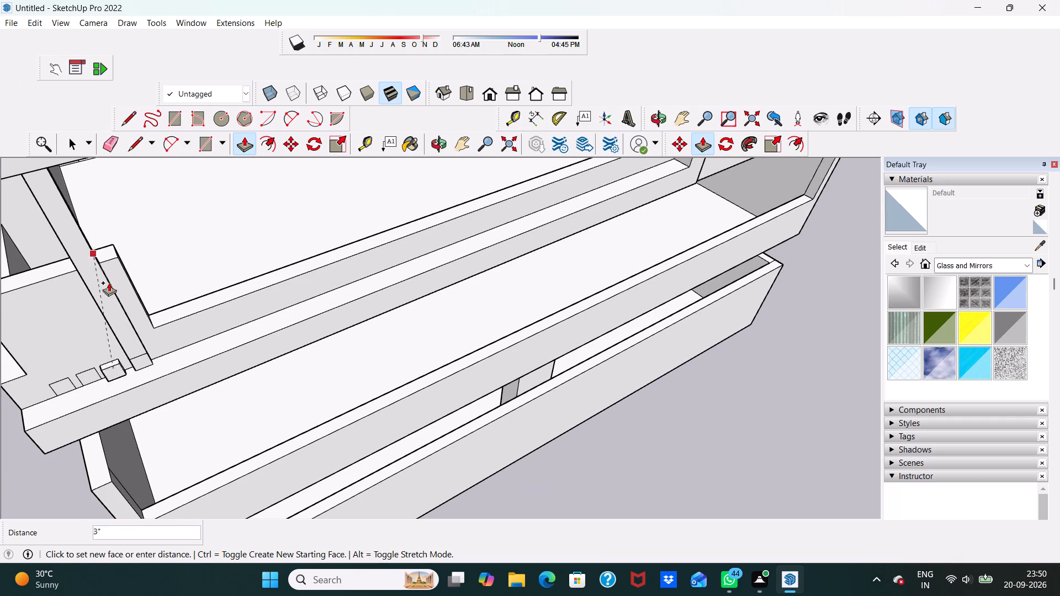
scroll(143, 336, "down", 3)
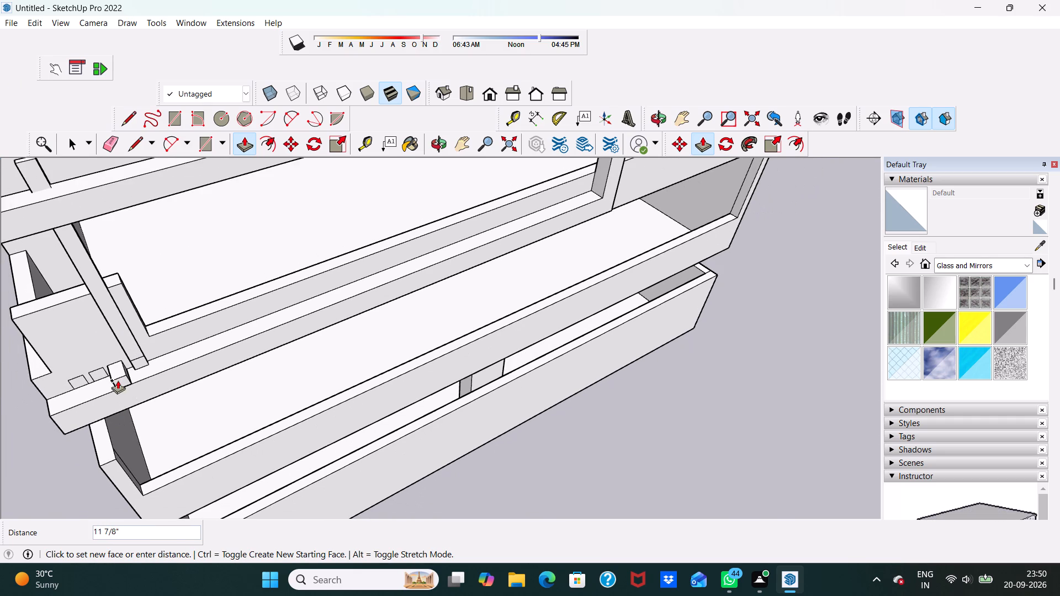
type("3\"")
key("Return")
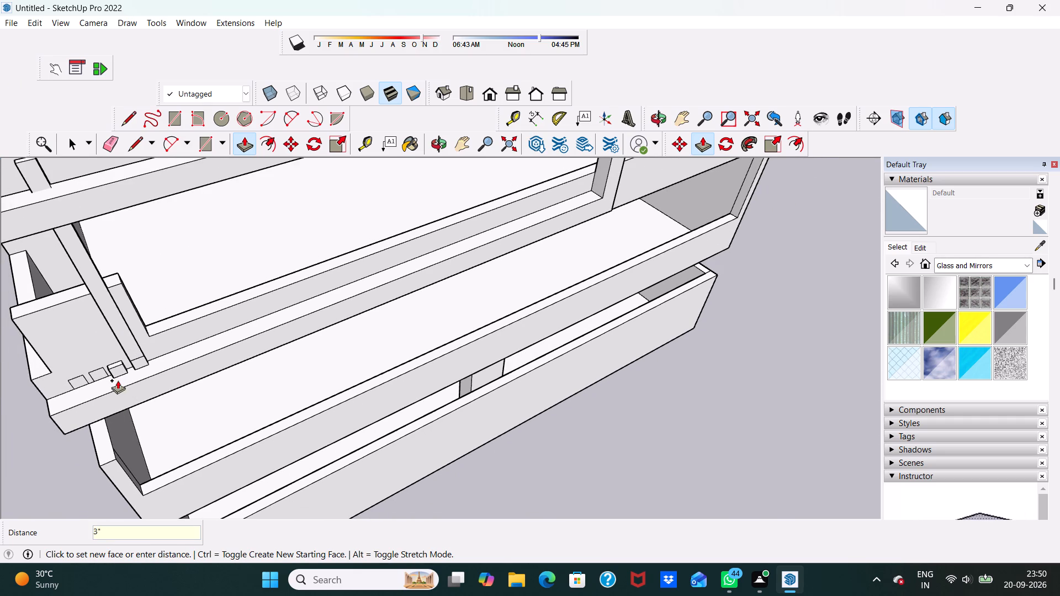
Raise the top of this second block by 9' 3 9/16", level with the first slat's top.
scroll(153, 361, "up", 6)
scroll(78, 363, "up", 5)
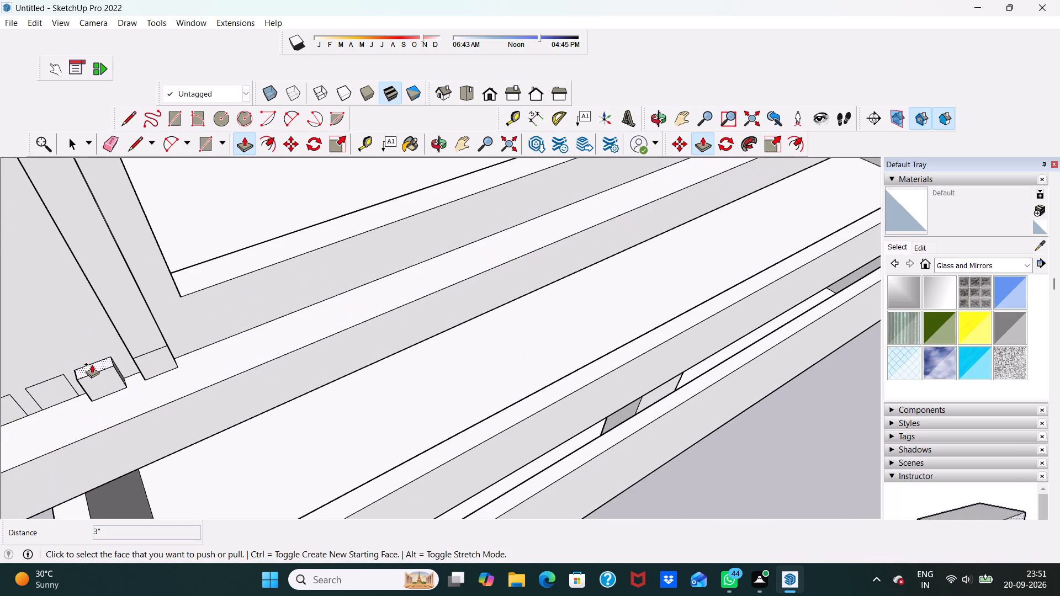
left_click(97, 366)
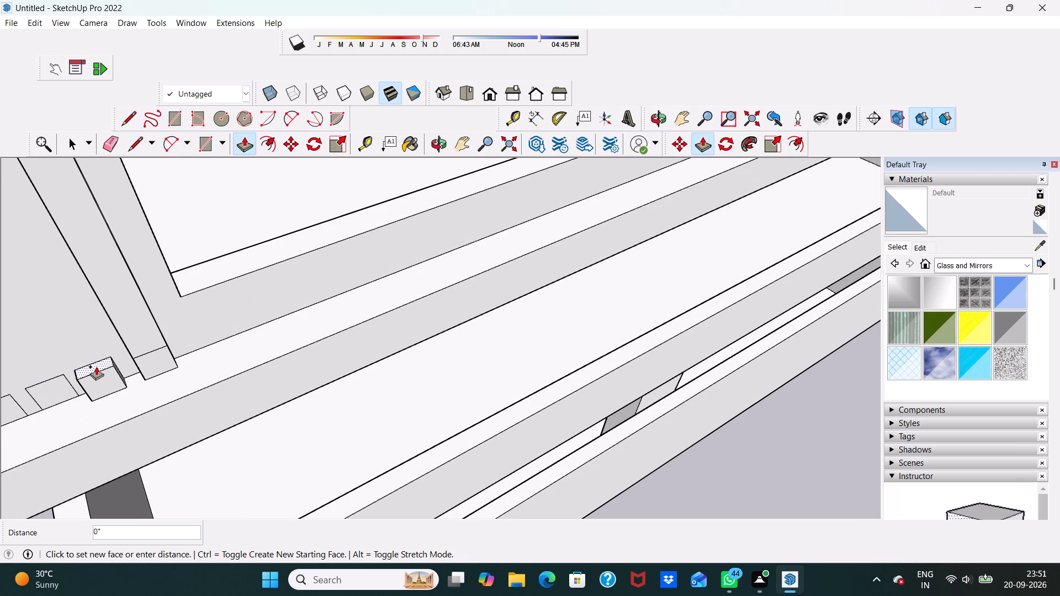
scroll(97, 366, "down", 18)
scroll(15, 180, "up", 5)
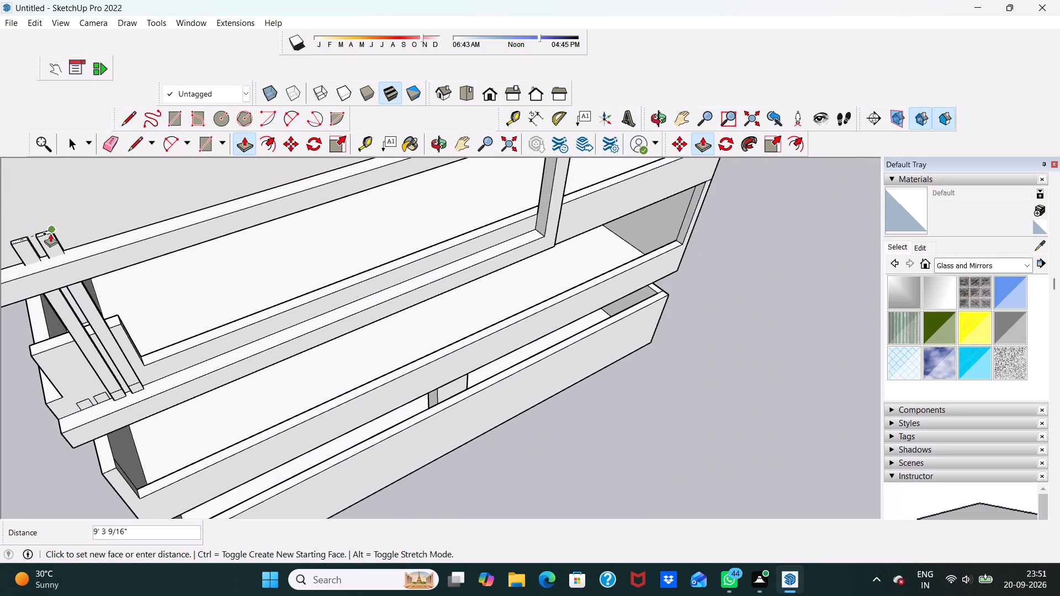
scroll(45, 228, "up", 4)
left_click(46, 229)
Pull the third small rectangle, beside the two tall slats, 3" out from the parapet's front face.
scroll(97, 211, "down", 5)
middle_click_drag(88, 222, 92, 222)
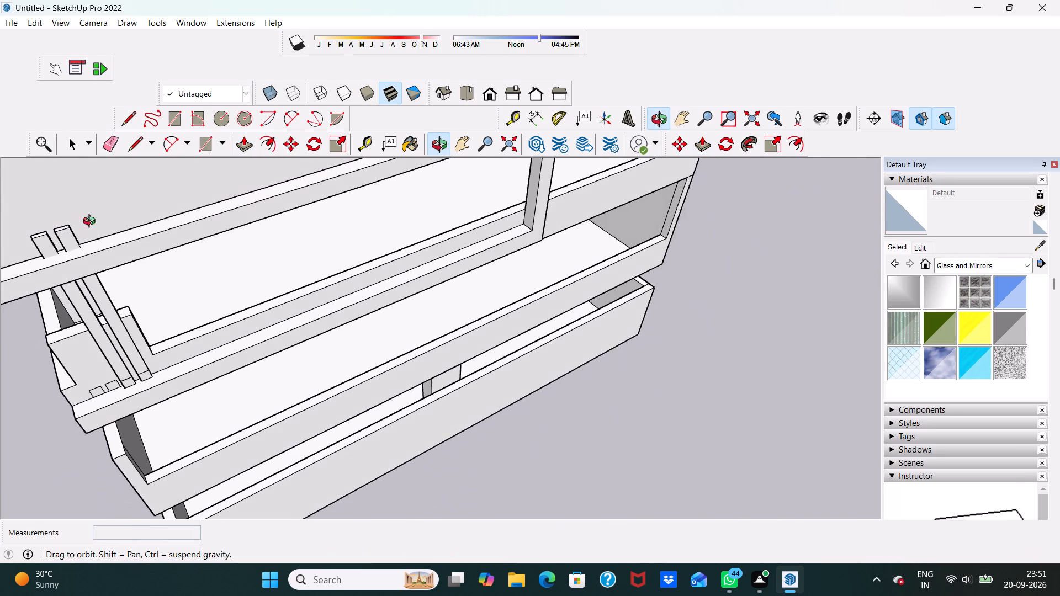
middle_click_drag(92, 222, 75, 140)
scroll(75, 143, "up", 4)
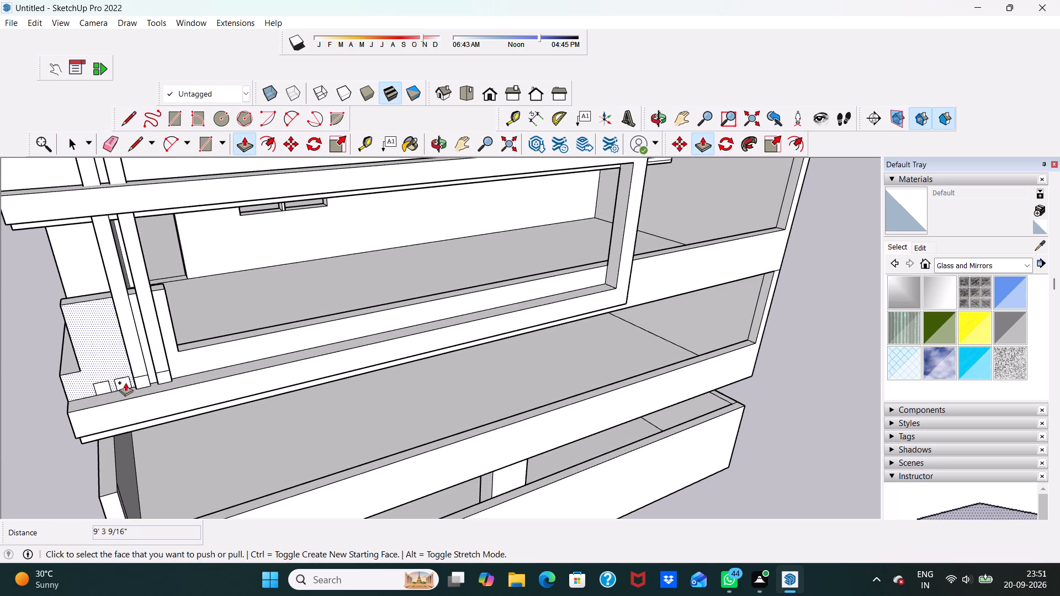
left_click(126, 377)
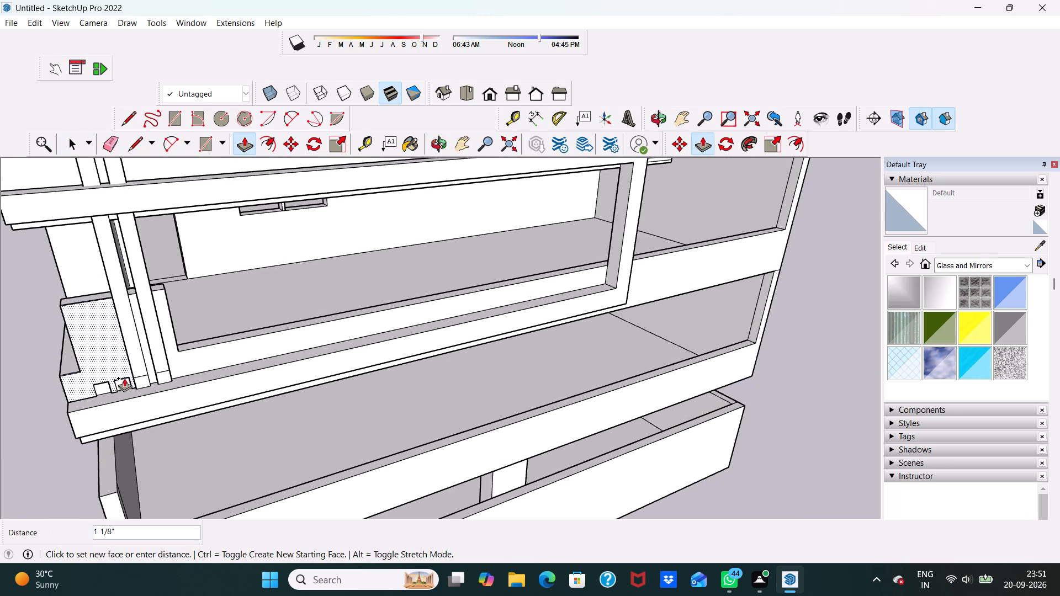
key("space")
left_click(121, 380)
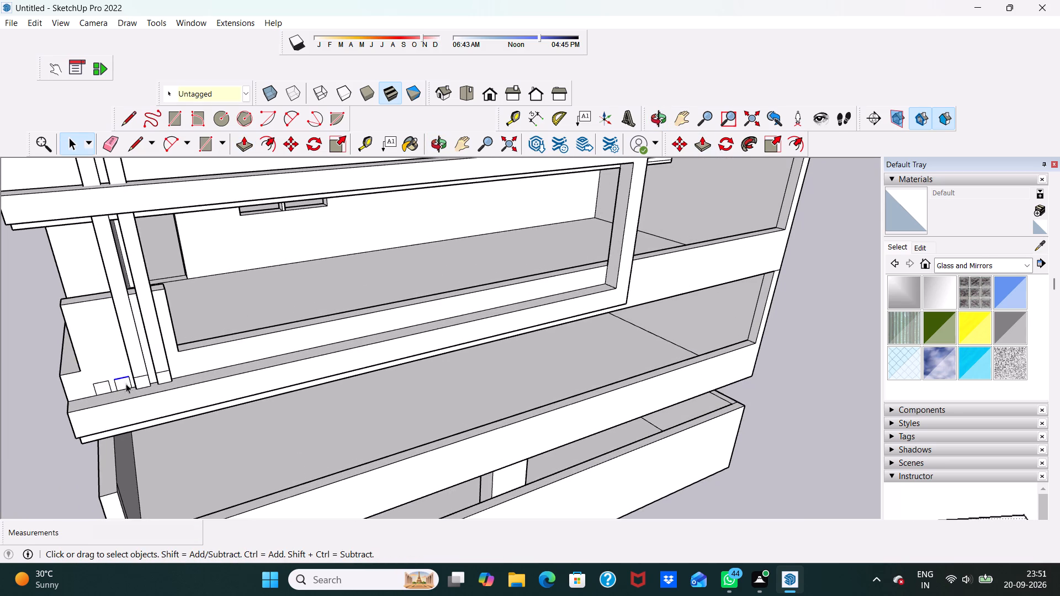
left_click(121, 386)
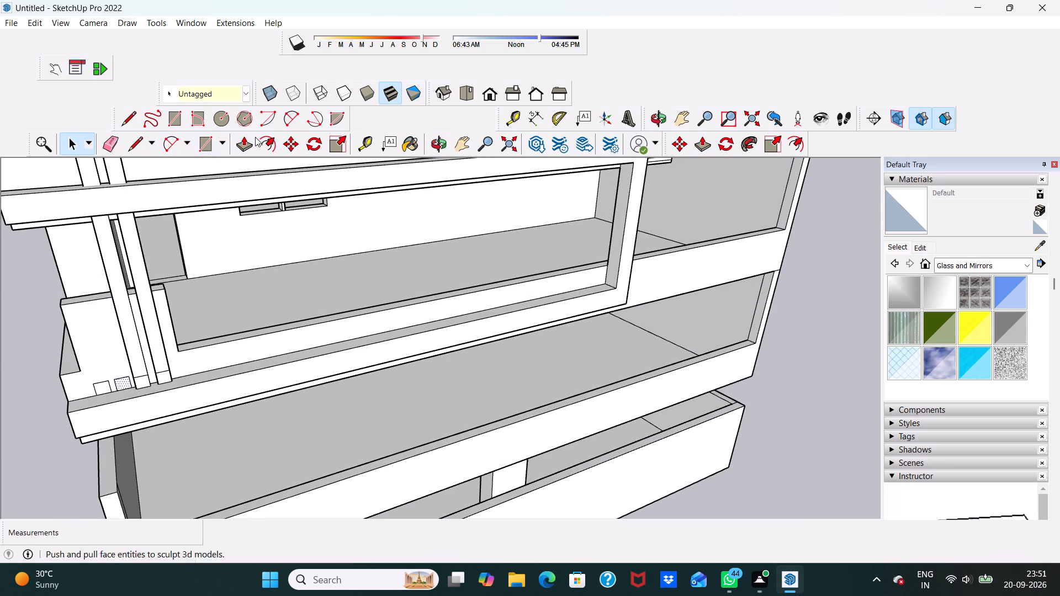
left_click(246, 142)
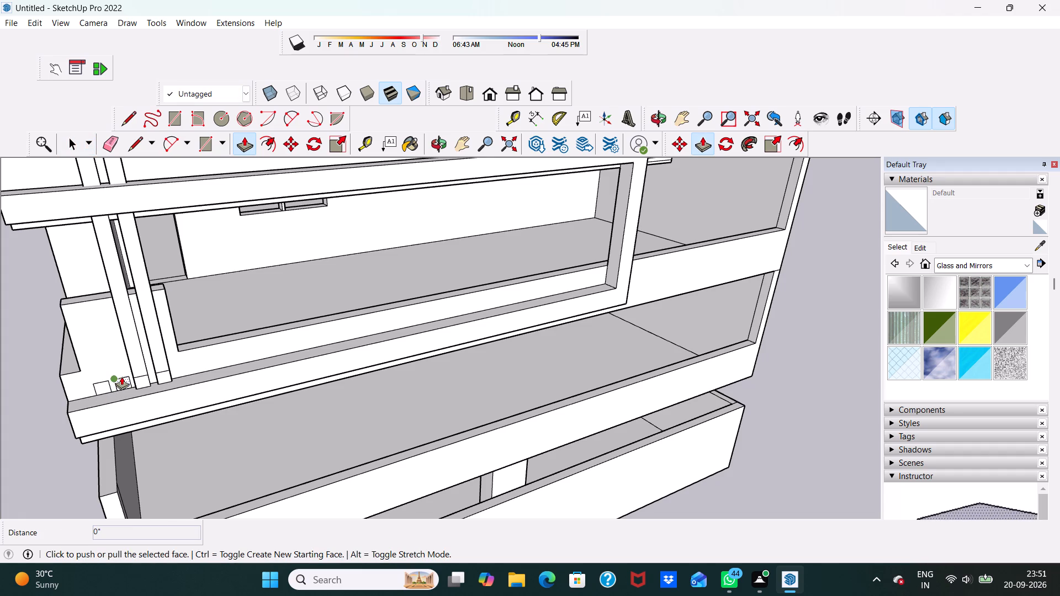
left_click(123, 376)
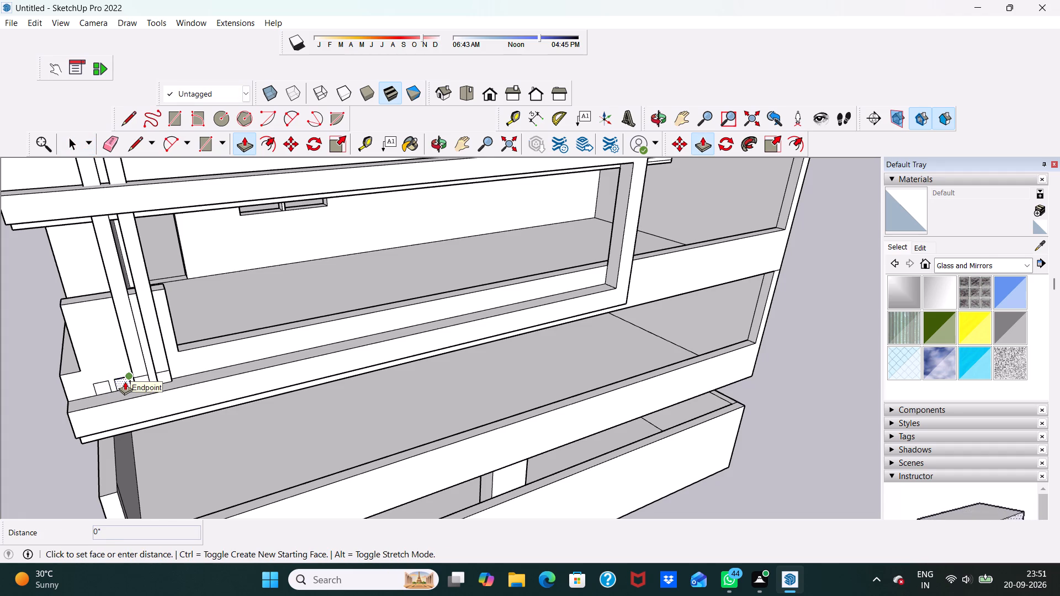
type("3\"")
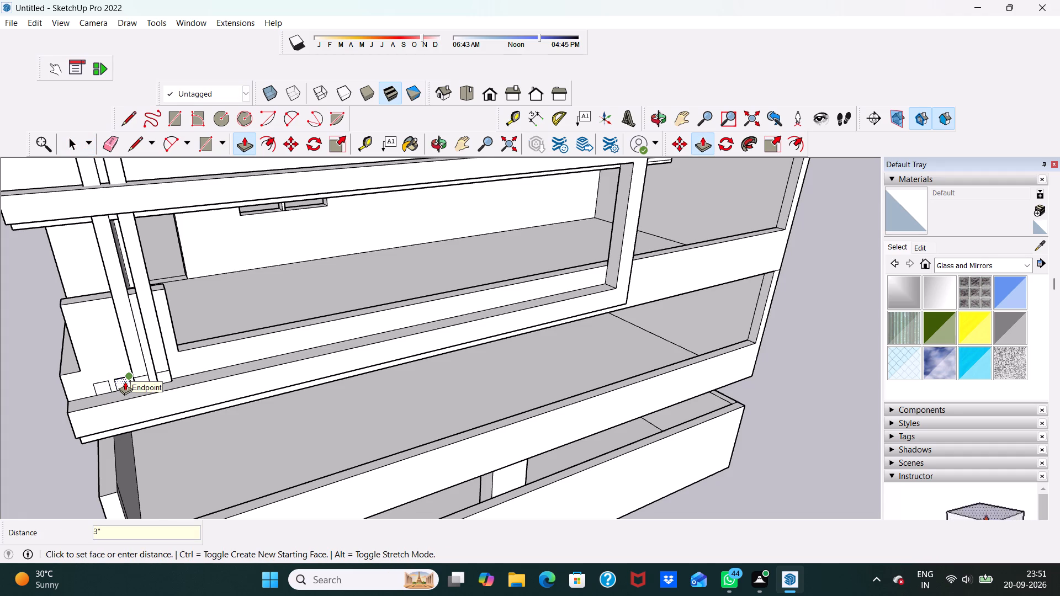
key("Return")
Pull the remaining small rectangle, nearest the parapet's outer corner, 3" out from the front face.
scroll(75, 390, "up", 4)
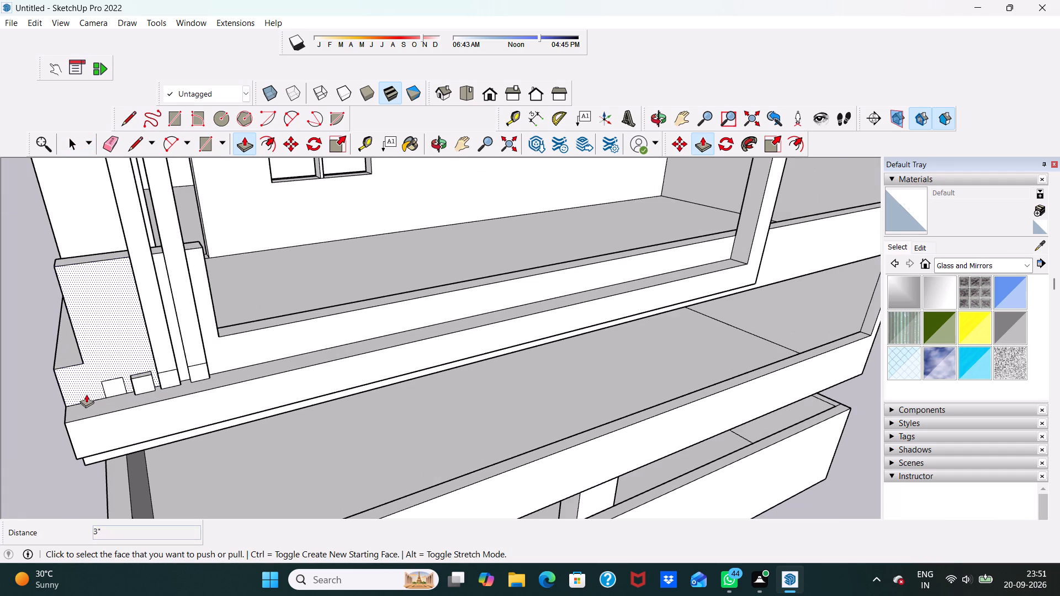
left_click(117, 381)
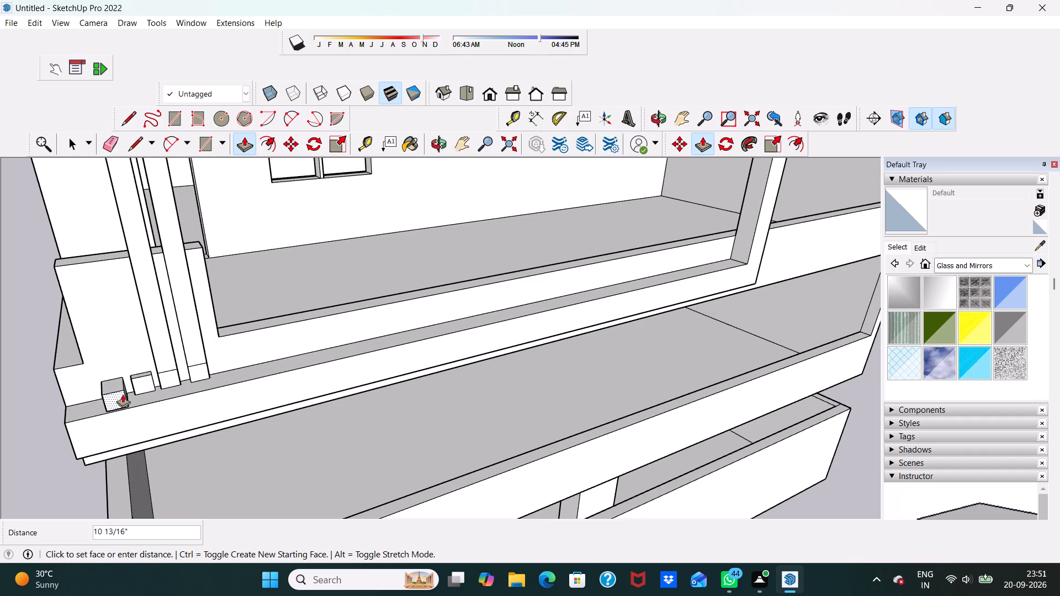
type("3\"")
key("Return")
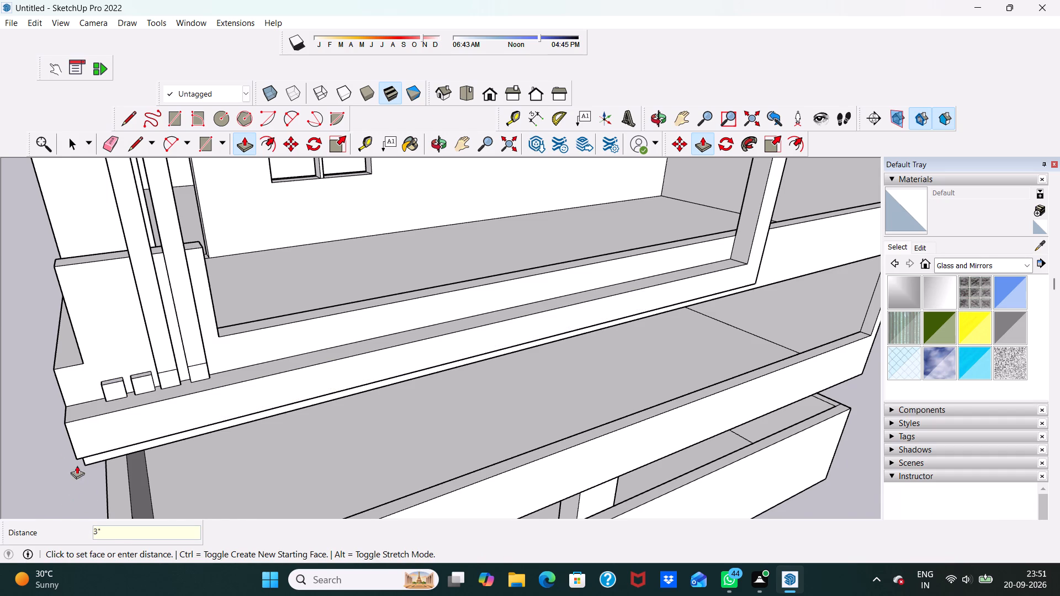
Raise the top of the block nearest the parapet's outer corner by 9' 3 9/16", level with the other slats.
scroll(56, 452, "up", 5)
scroll(251, 301, "down", 6)
scroll(342, 251, "up", 3)
scroll(393, 310, "down", 10)
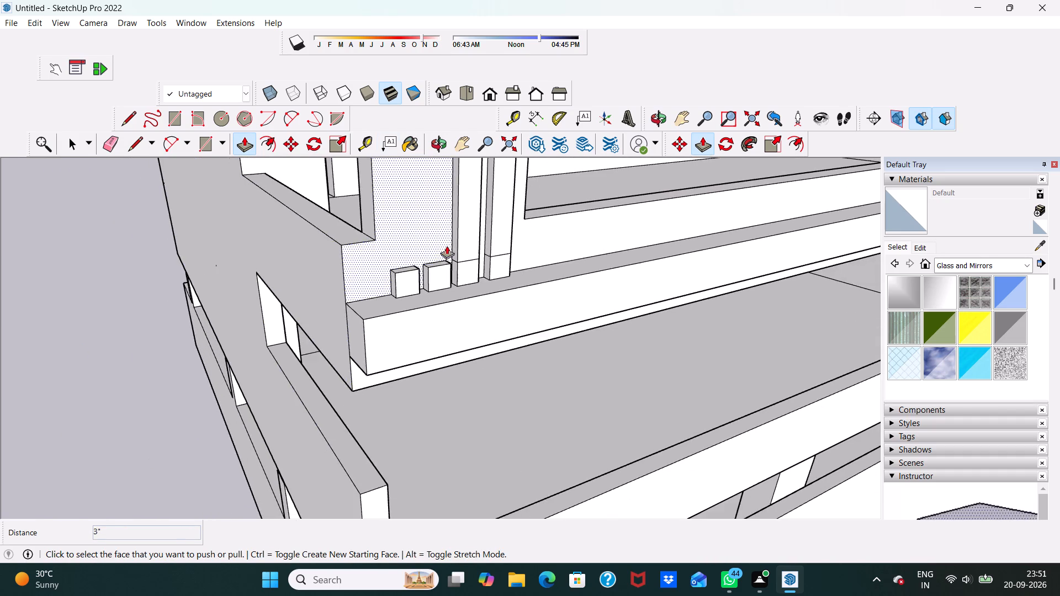
middle_click_drag(452, 247, 341, 301)
scroll(386, 289, "up", 5)
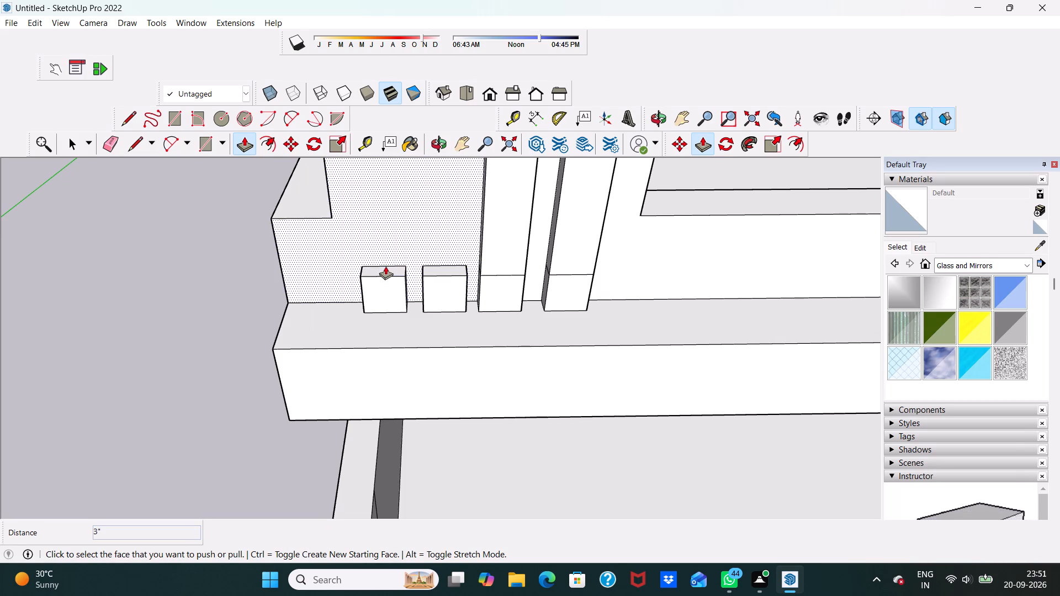
left_click(386, 270)
scroll(379, 260, "down", 5)
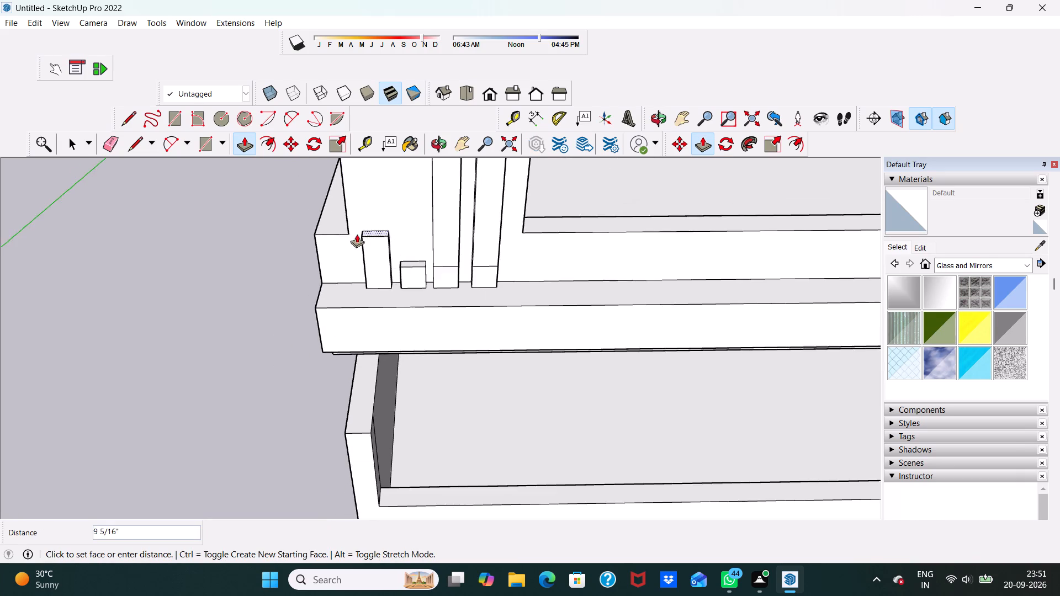
scroll(357, 234, "down", 11)
scroll(391, 170, "up", 1)
scroll(397, 207, "down", 7)
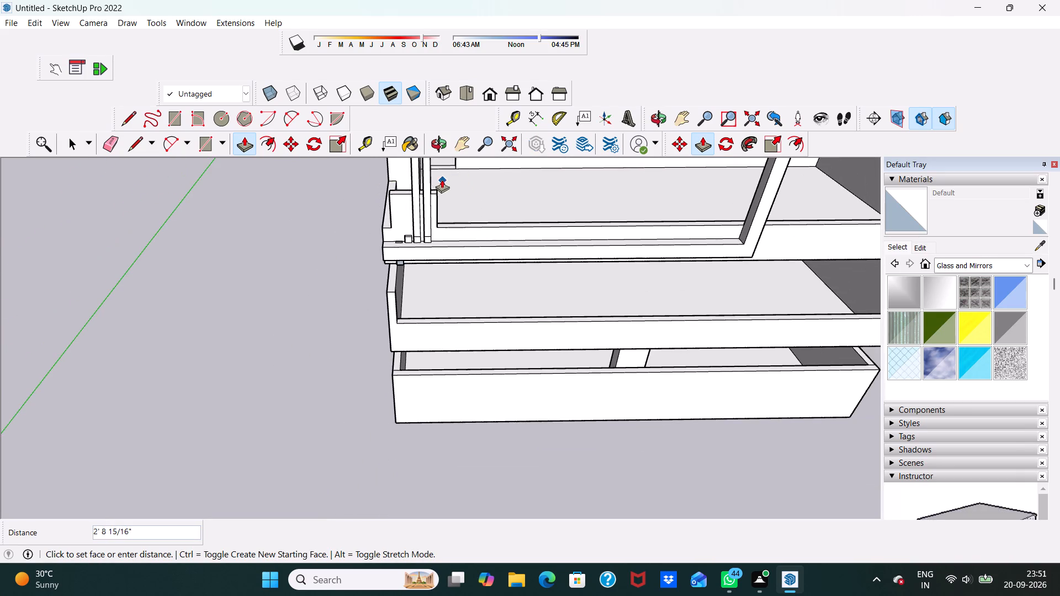
scroll(423, 170, "up", 3)
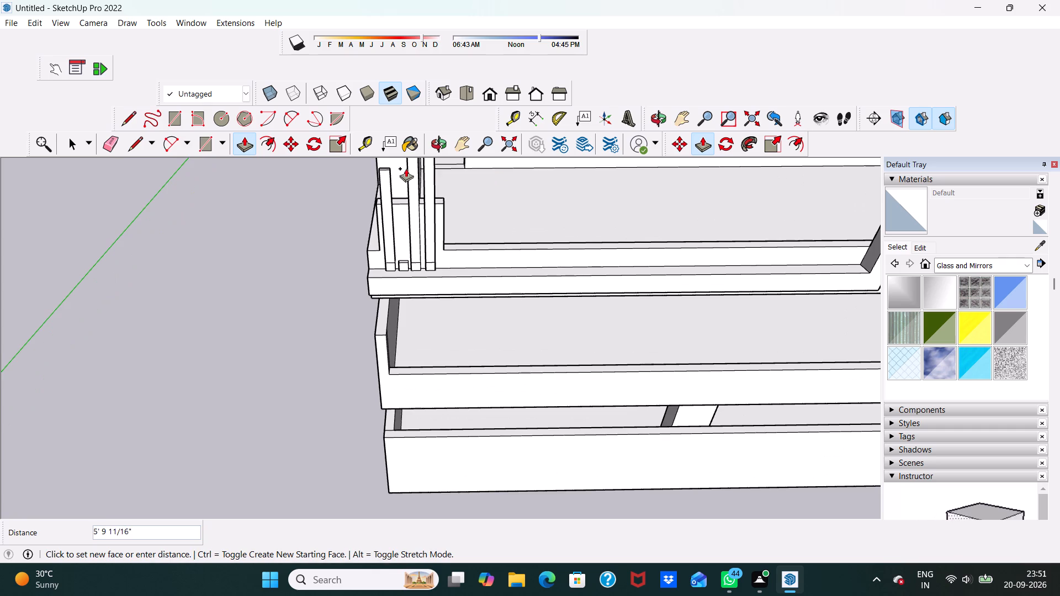
scroll(405, 169, "down", 12)
scroll(395, 171, "up", 3)
scroll(395, 168, "down", 3)
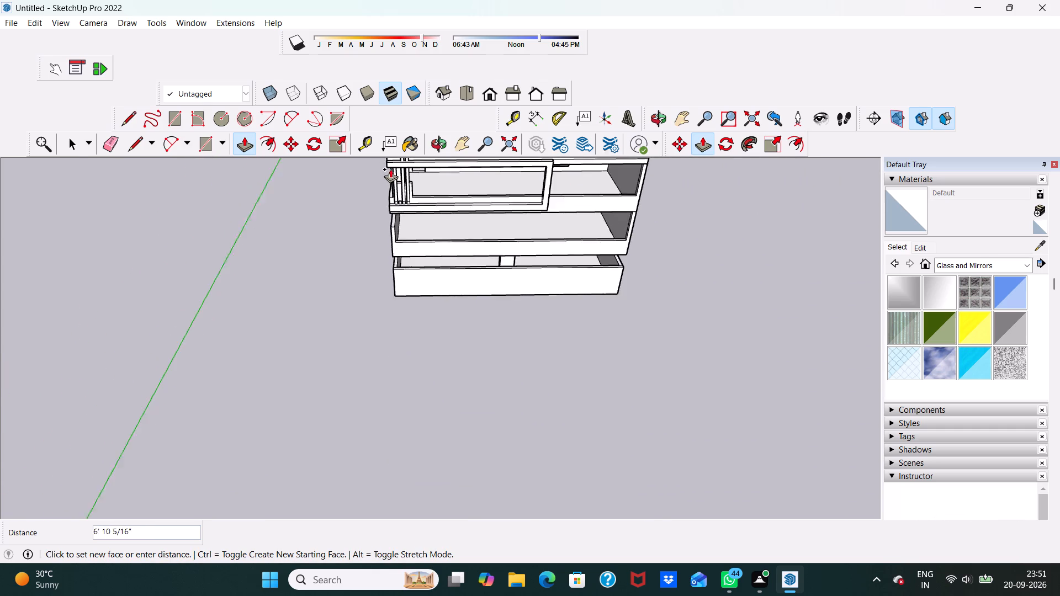
scroll(390, 169, "down", 6)
scroll(405, 166, "up", 11)
scroll(407, 158, "down", 1)
scroll(408, 167, "up", 6)
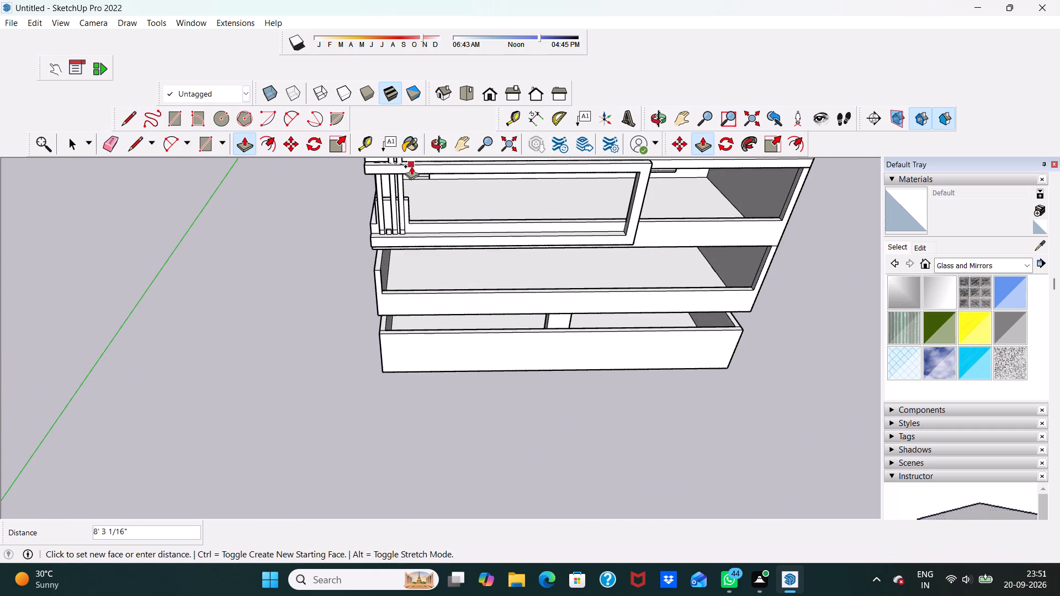
middle_click_drag(411, 166, 393, 260)
scroll(373, 235, "up", 2)
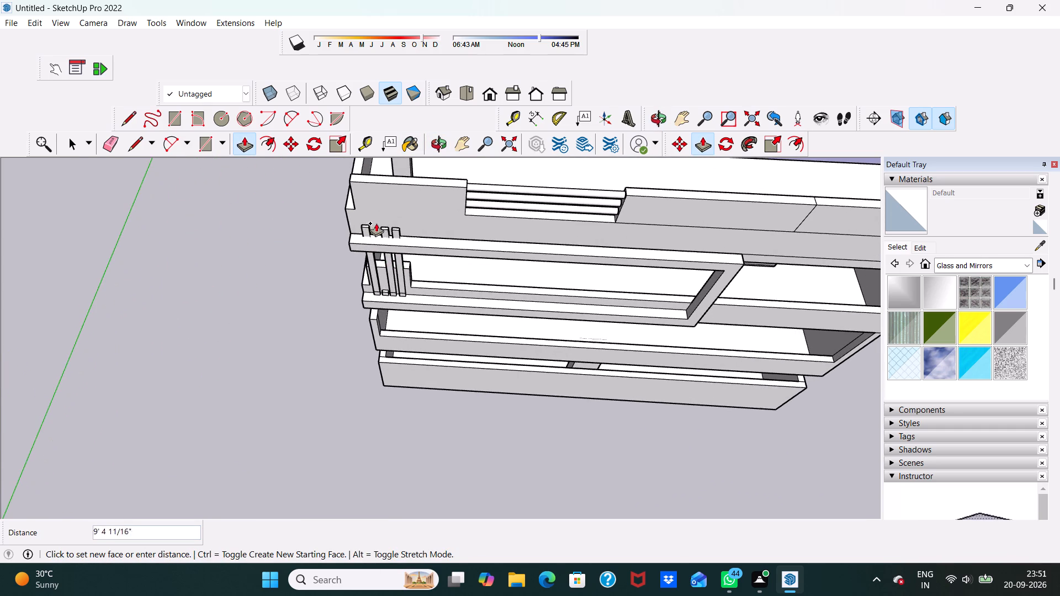
left_click(388, 228)
scroll(372, 302, "up", 2)
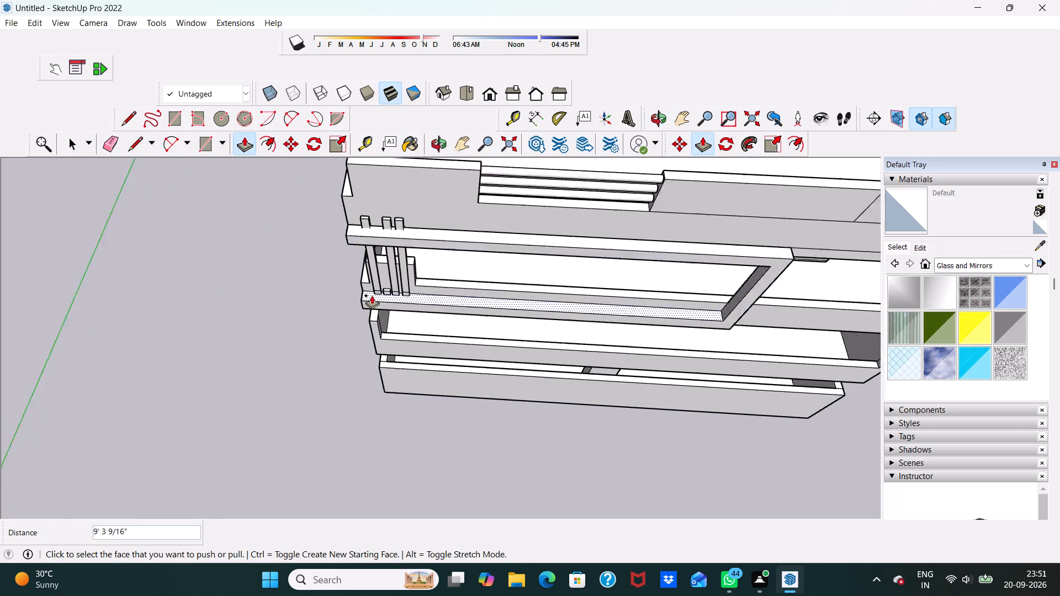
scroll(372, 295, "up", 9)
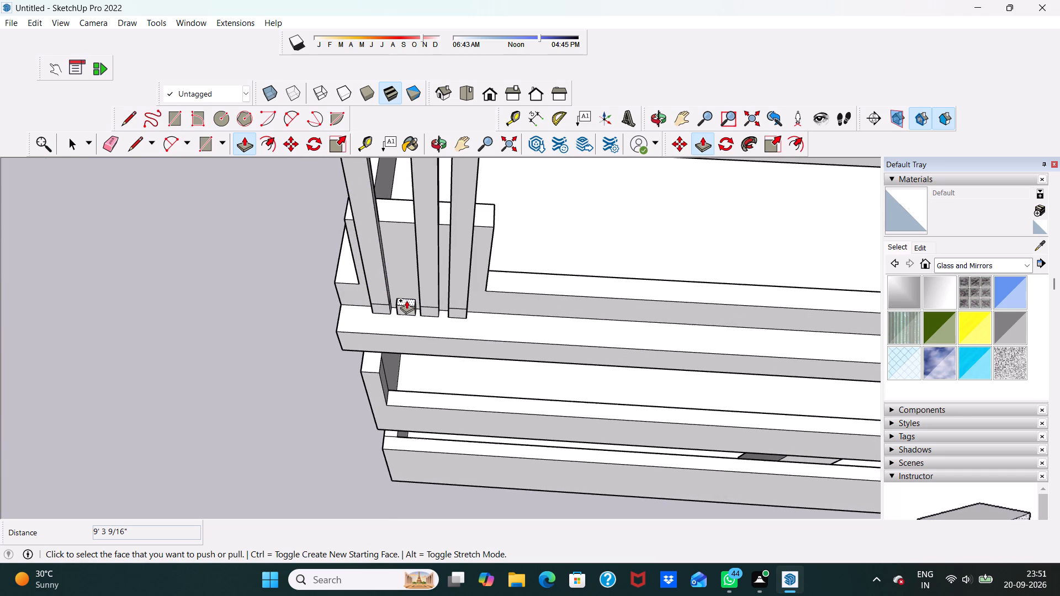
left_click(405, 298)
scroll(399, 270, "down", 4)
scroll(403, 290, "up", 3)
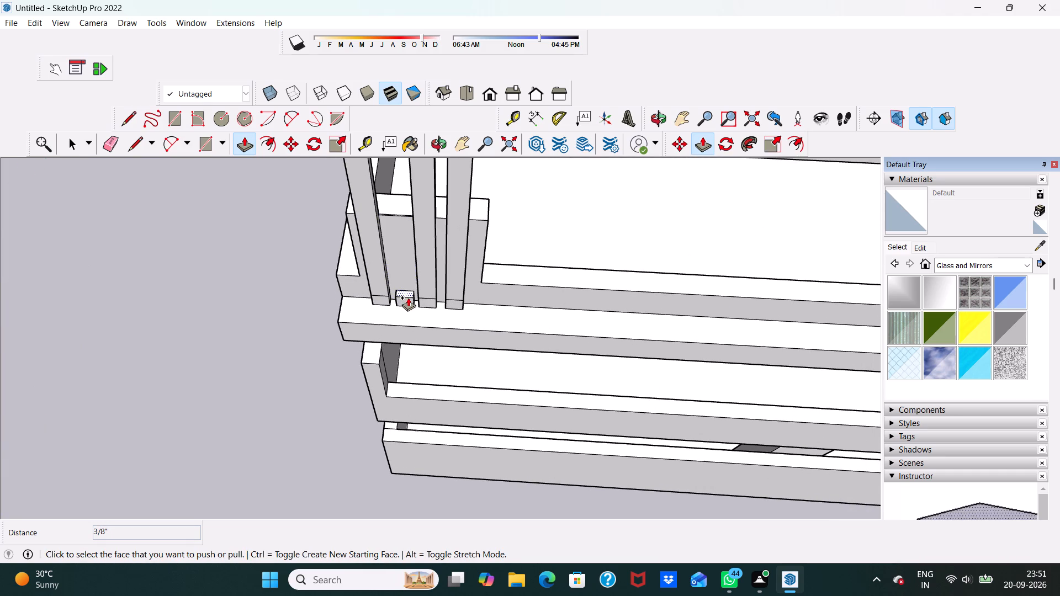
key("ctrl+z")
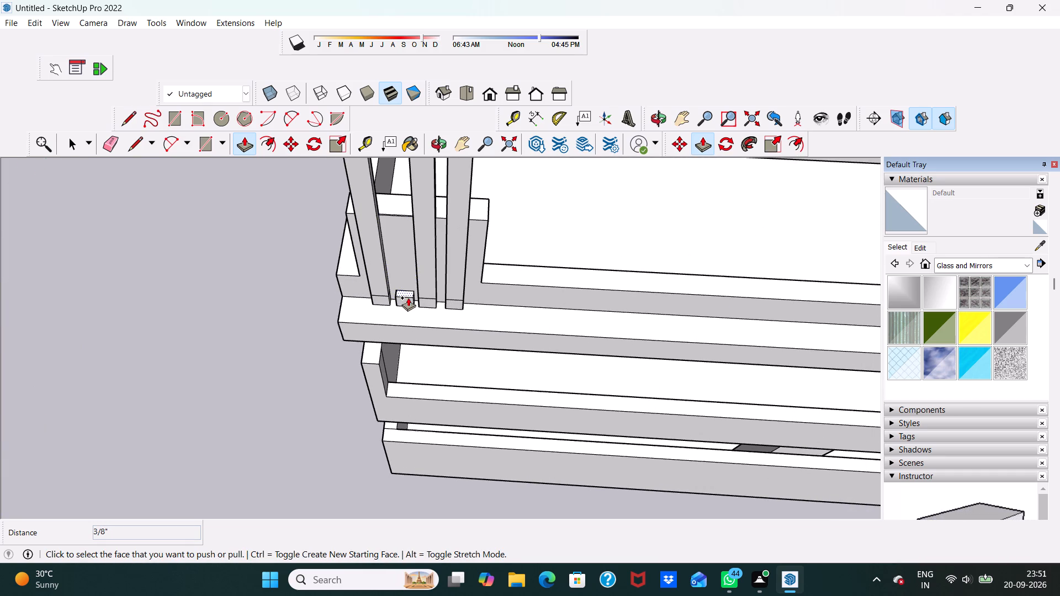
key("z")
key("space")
Raise the top of the remaining short block on the balcony parapet until it is level with the other three slats' tops.
scroll(312, 301, "down", 7)
key("space")
middle_click_drag(322, 280, 258, 269)
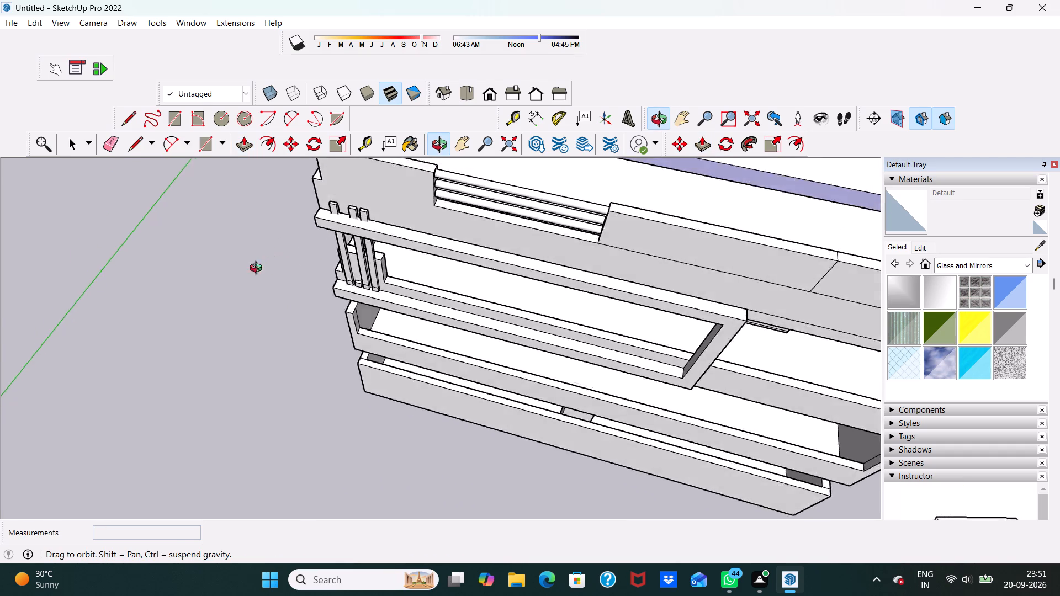
middle_click_drag(258, 269, 471, 187)
scroll(377, 337, "up", 5)
scroll(360, 292, "up", 9)
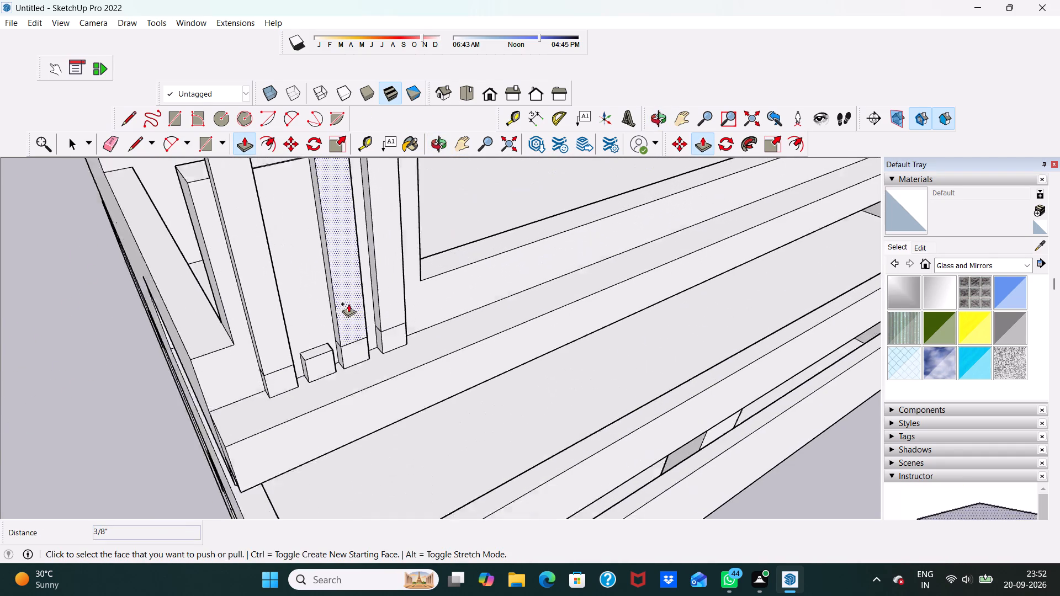
scroll(348, 304, "up", 2)
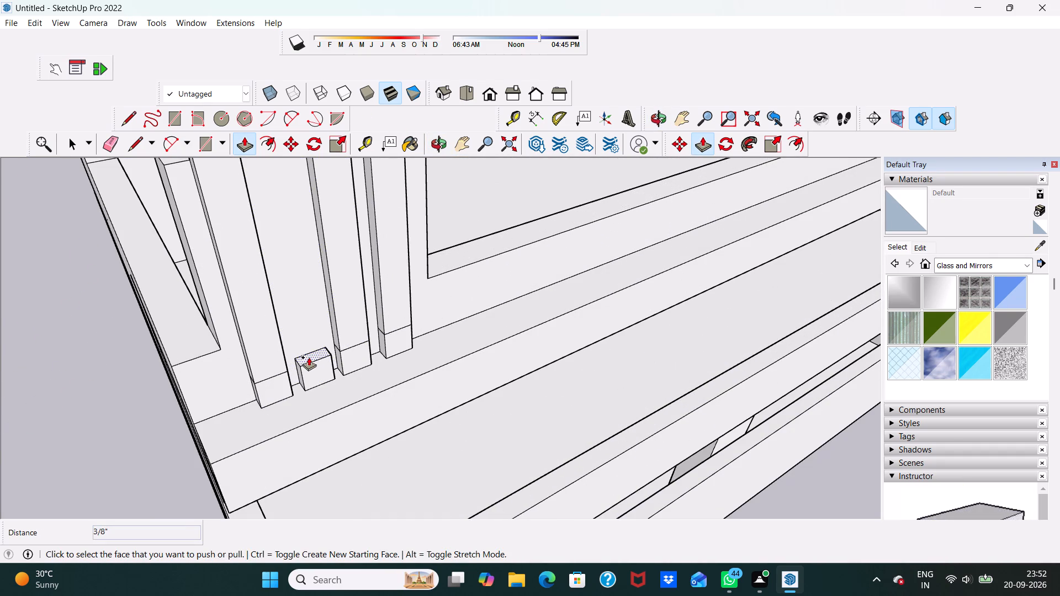
left_click(309, 356)
scroll(314, 339, "down", 16)
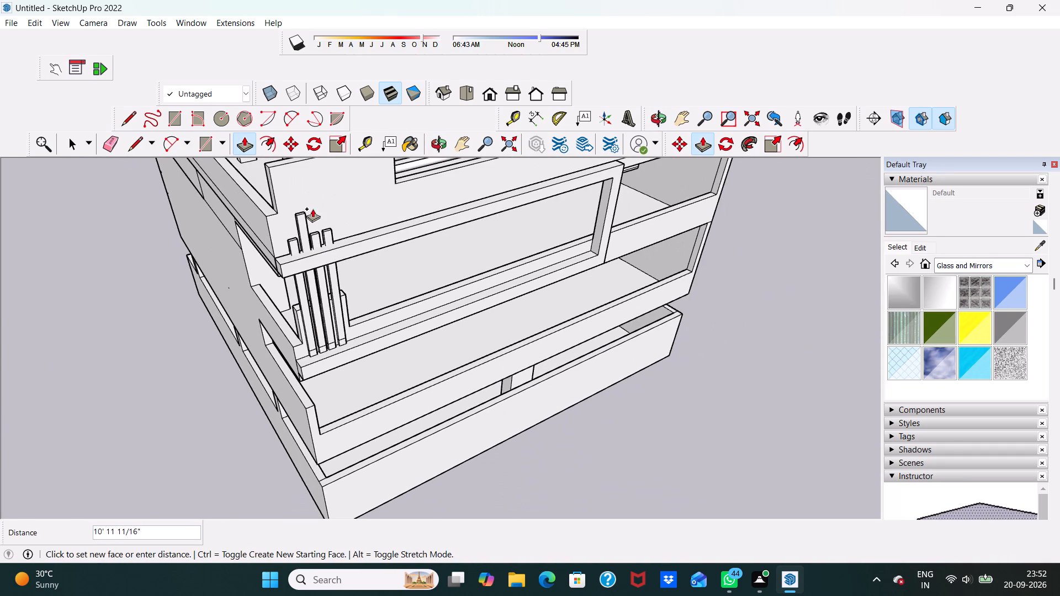
left_click(311, 237)
key("space")
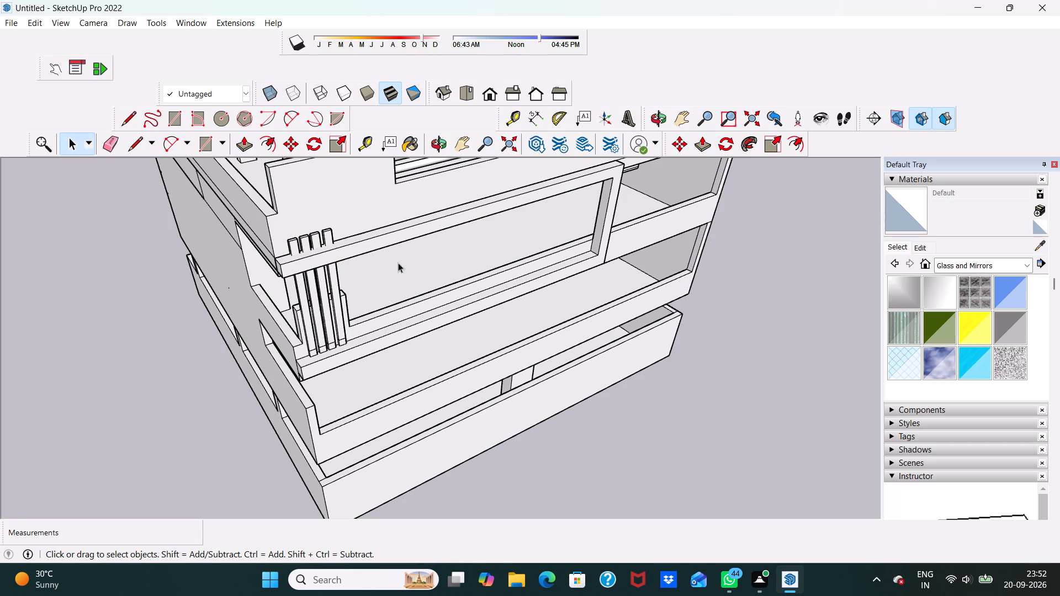
Erase the horizontal seam lines near the base on the front faces of the four vertical slats.
middle_click_drag(384, 269, 311, 178)
scroll(311, 178, "up", 5)
scroll(299, 230, "up", 5)
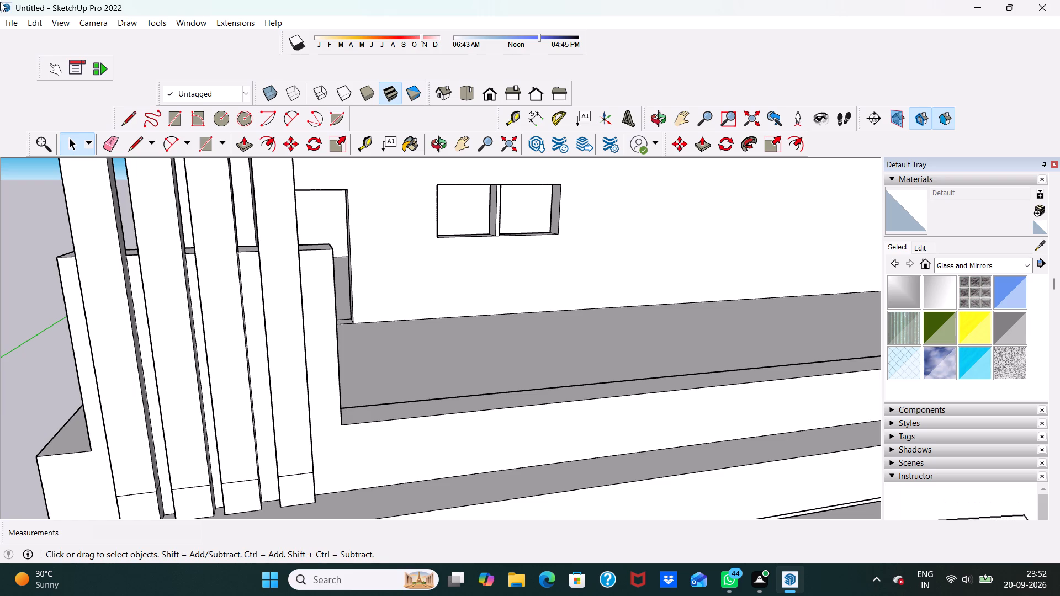
scroll(0, 2, "up", 2)
left_click(118, 143)
scroll(147, 201, "down", 5)
scroll(119, 383, "up", 5)
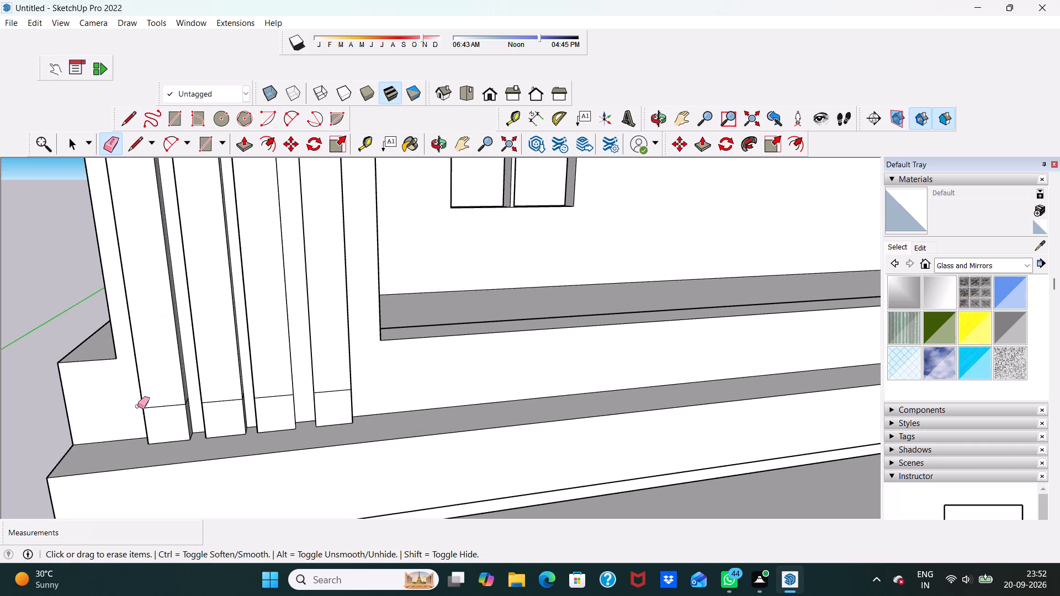
left_click(157, 411)
left_click(165, 406)
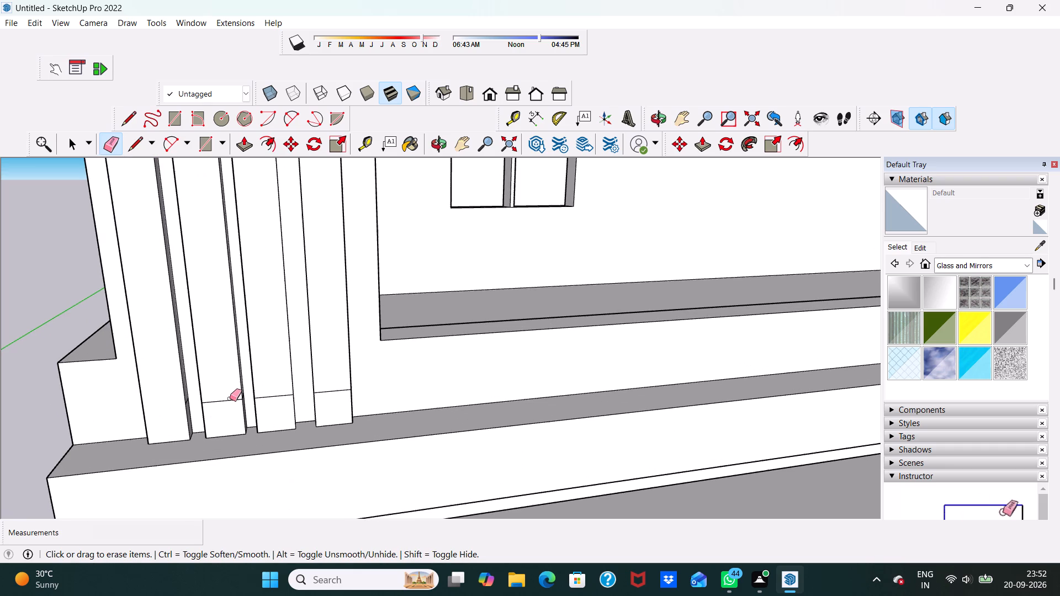
left_click(229, 404)
left_click(234, 400)
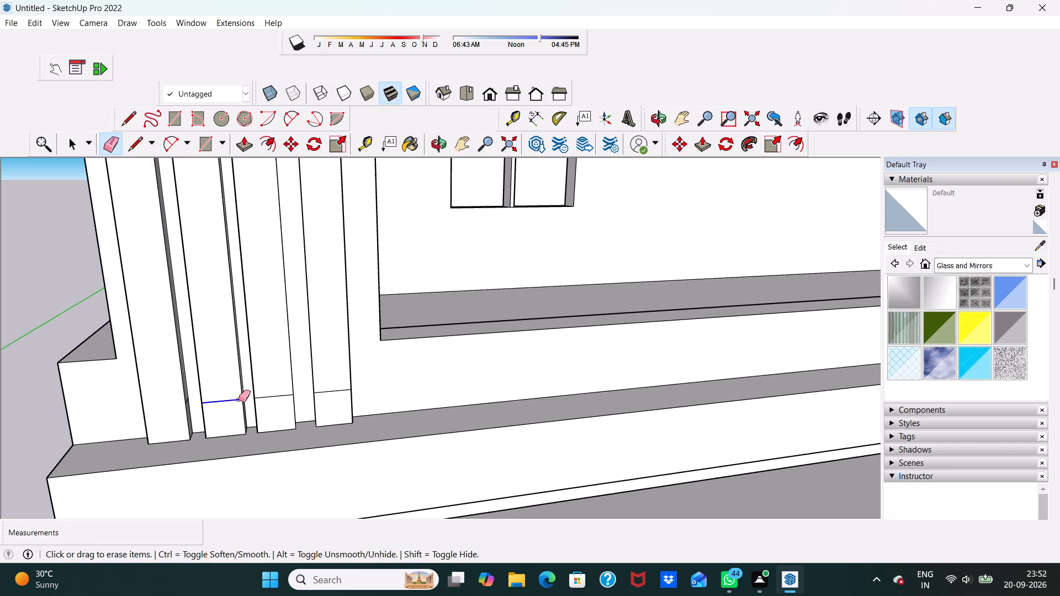
left_click(282, 397)
scroll(275, 423, "up", 5)
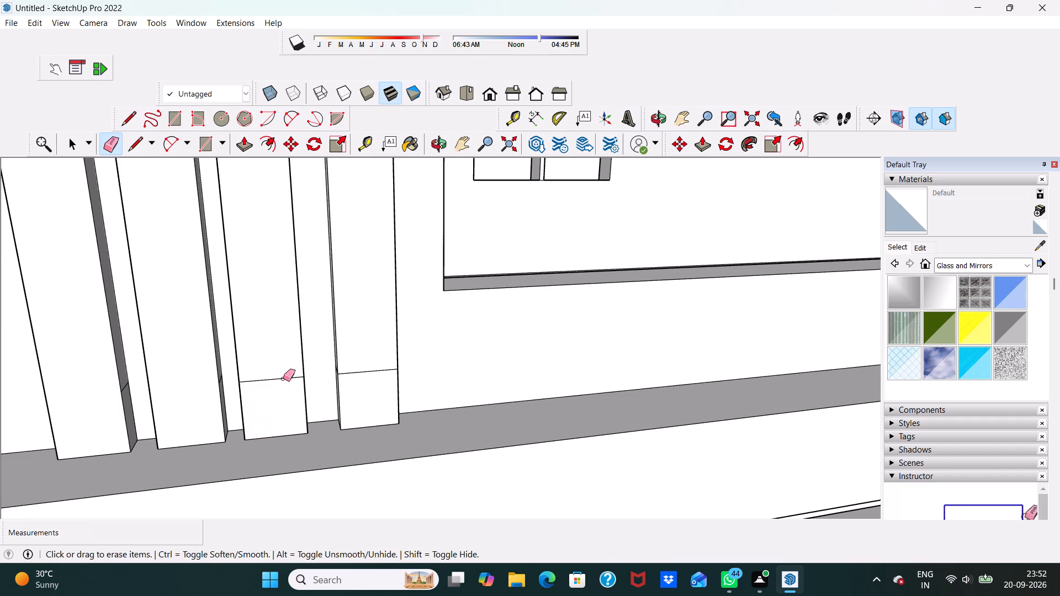
left_click(283, 379)
left_click(383, 372)
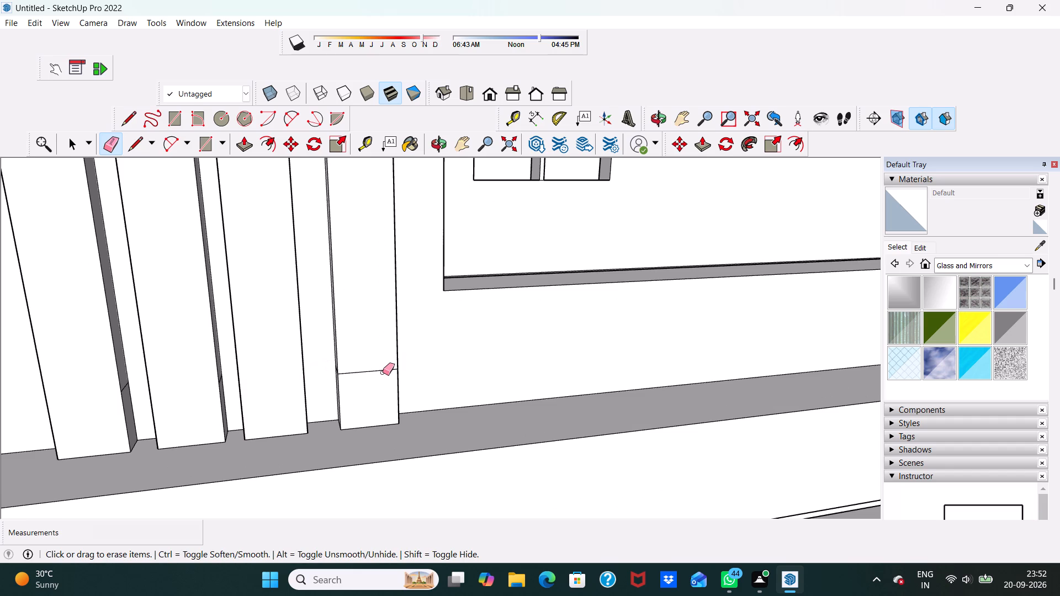
scroll(383, 372, "up", 6)
left_click(384, 369)
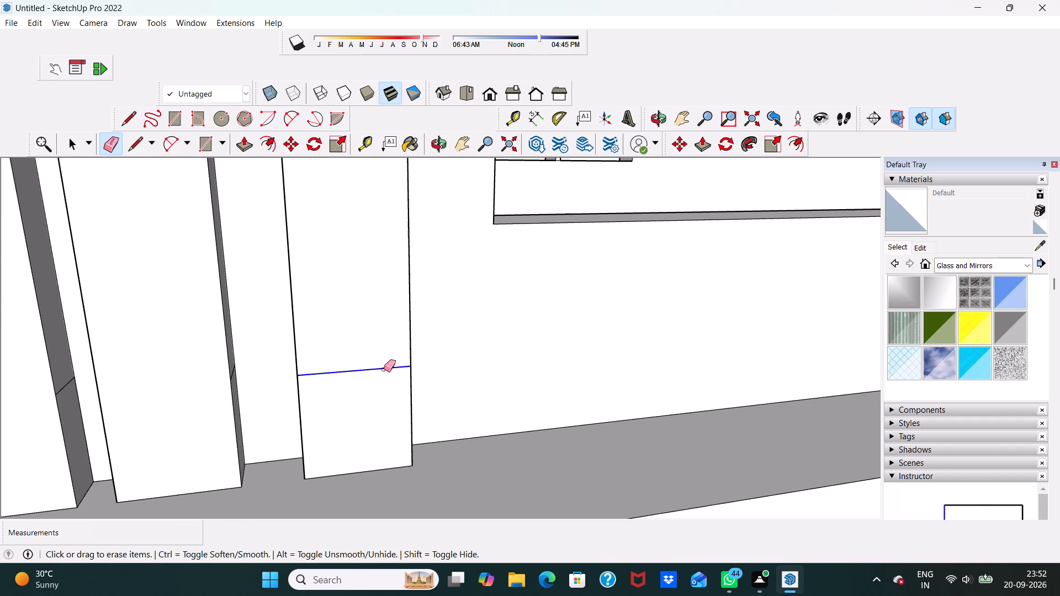
Erase the short seam lines near the base on the sides of the four slats facing the parapet's outer corner.
middle_click_drag(274, 402, 384, 393)
scroll(264, 402, "up", 1)
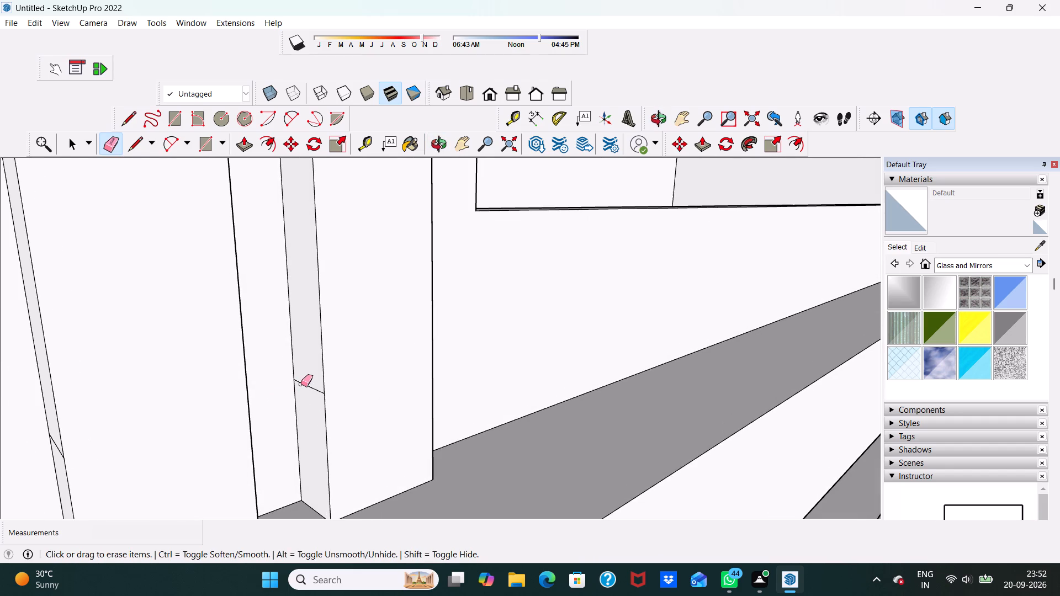
left_click(301, 384)
scroll(374, 379, "down", 2)
middle_click_drag(374, 379, 73, 335)
scroll(84, 337, "up", 5)
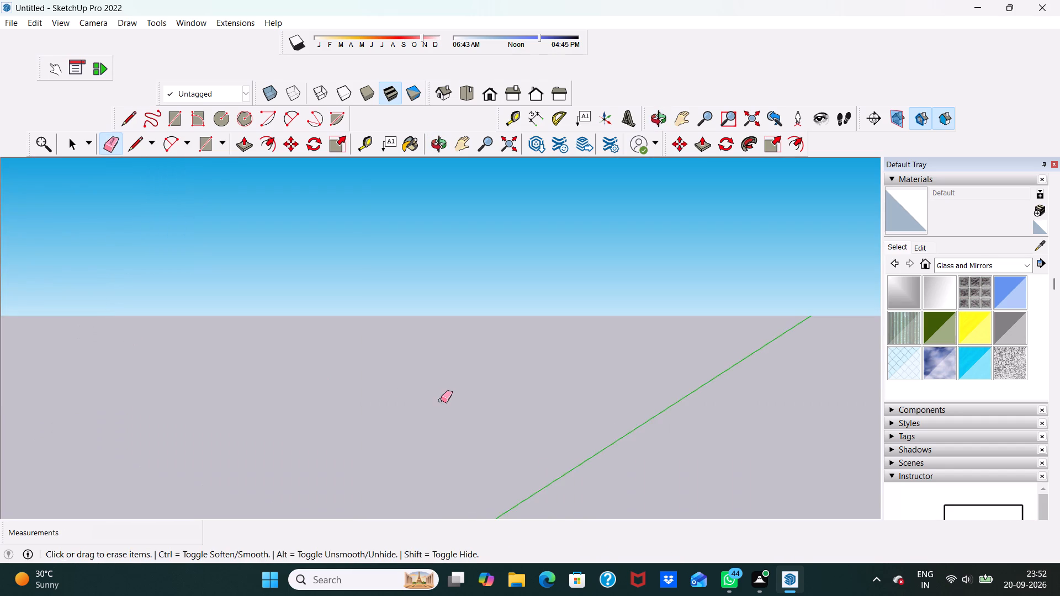
scroll(423, 403, "down", 6)
left_click(486, 91)
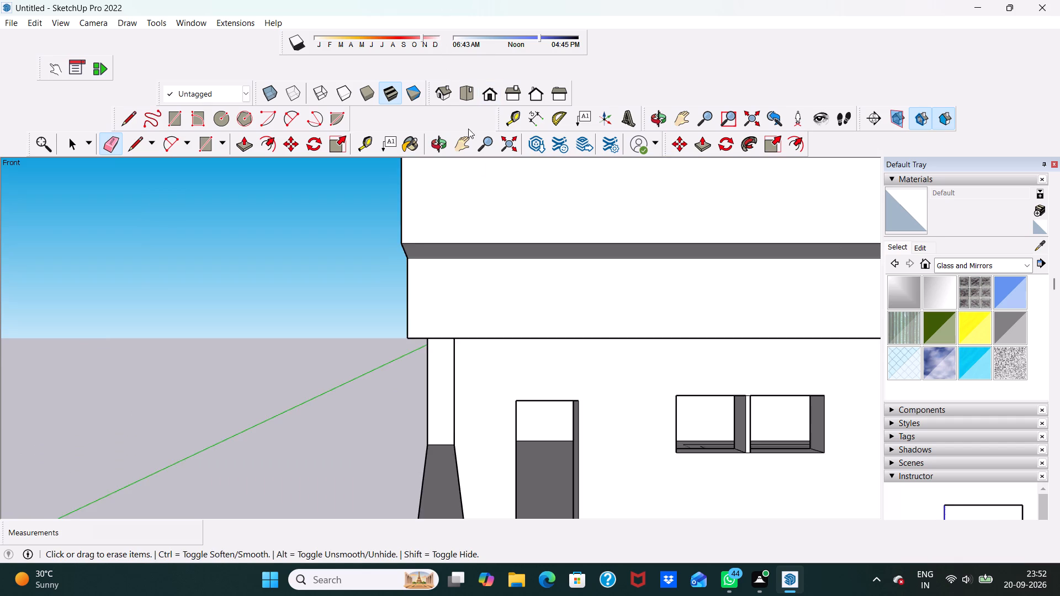
scroll(471, 178, "down", 5)
scroll(584, 350, "up", 3)
scroll(584, 324, "down", 6)
middle_click_drag(603, 216, 602, 166)
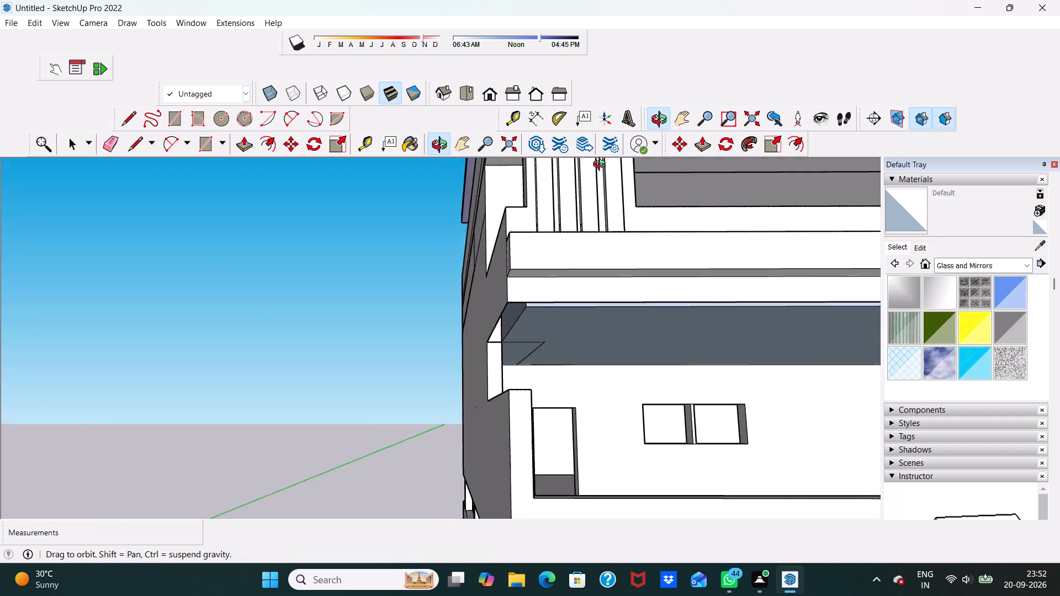
middle_click_drag(602, 166, 653, 320)
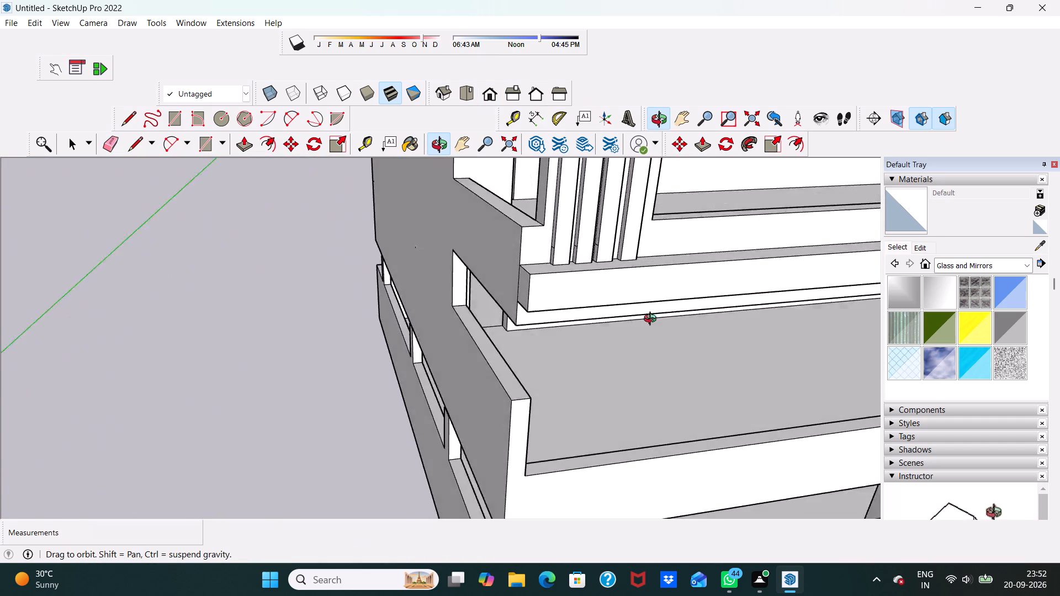
middle_click_drag(653, 320, 728, 87)
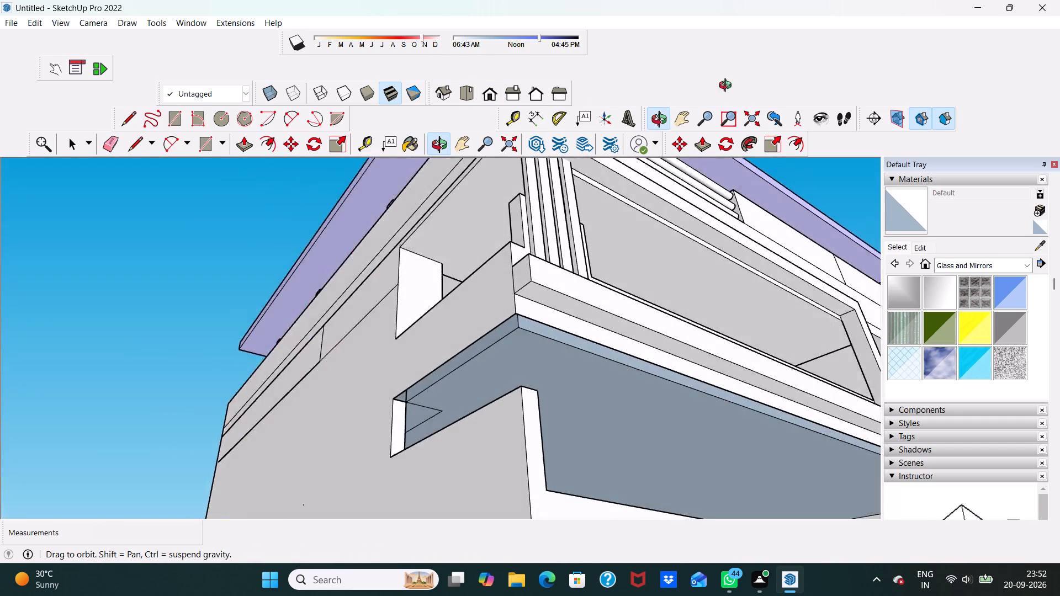
middle_click_drag(728, 87, 734, 192)
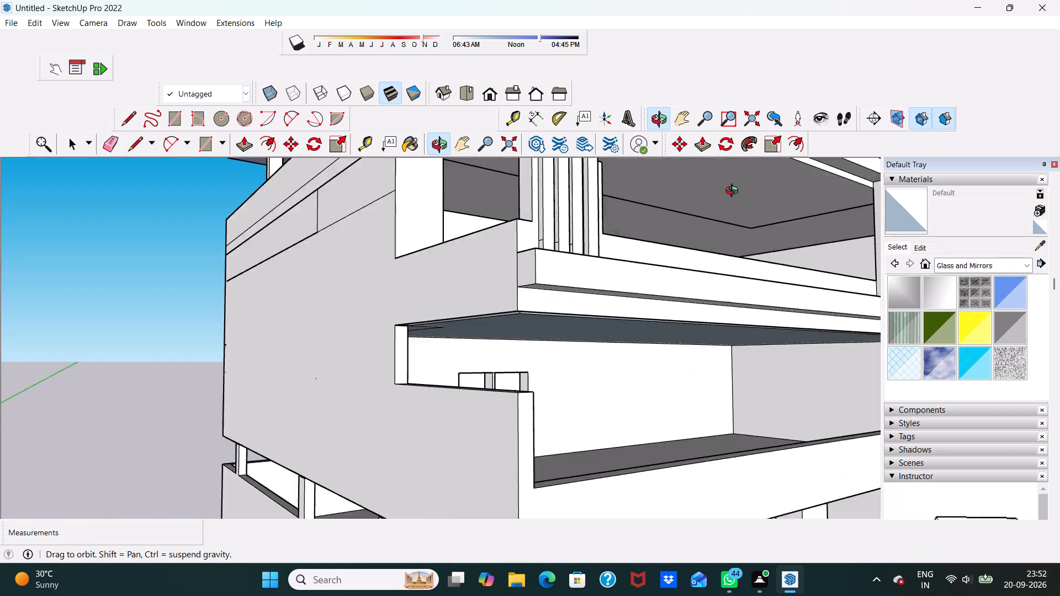
middle_click_drag(734, 192, 732, 119)
scroll(713, 175, "up", 5)
scroll(395, 409, "down", 1)
middle_click_drag(351, 388, 346, 366)
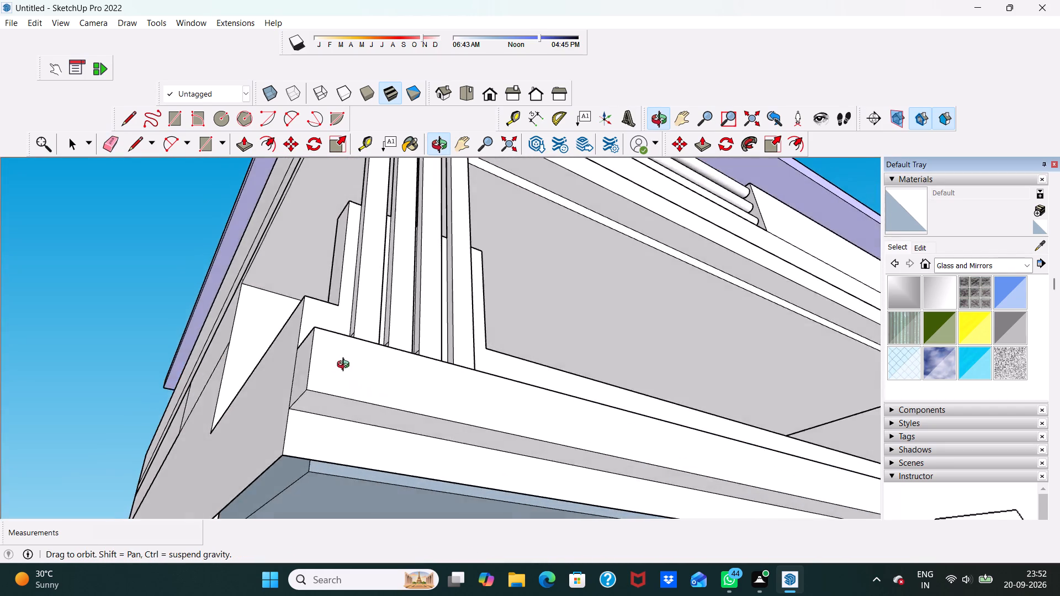
middle_click_drag(346, 366, 424, 226)
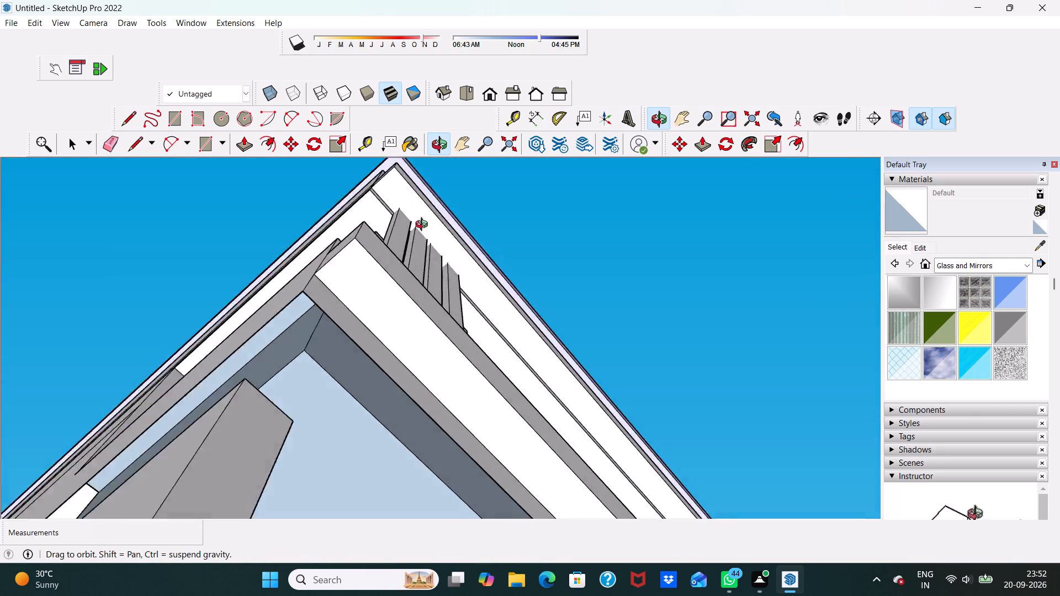
middle_click_drag(424, 226, 451, 266)
scroll(451, 266, "up", 5)
scroll(323, 360, "down", 1)
middle_click_drag(314, 355, 197, 448)
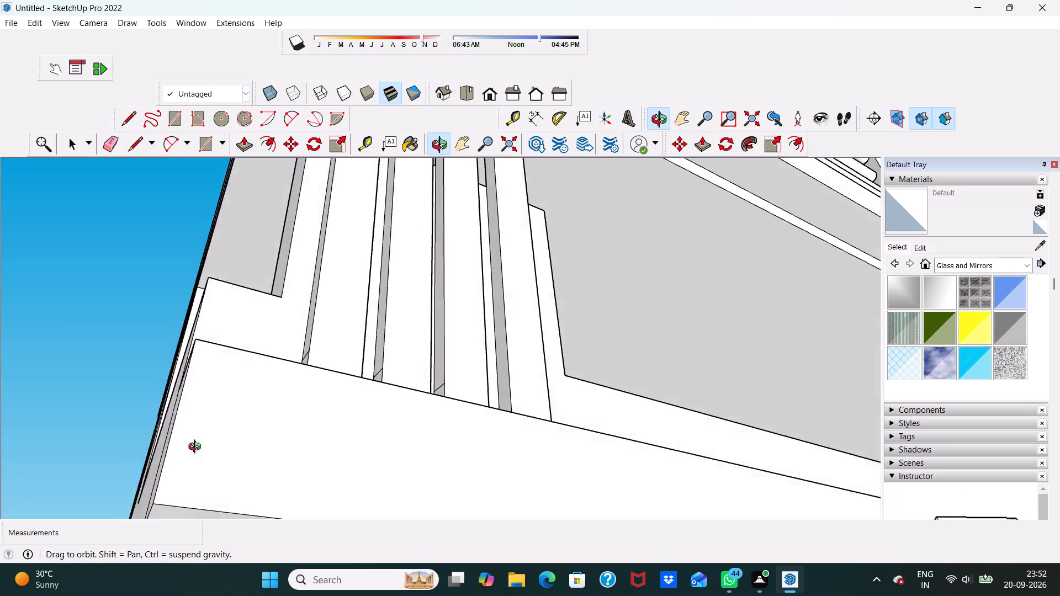
middle_click_drag(197, 448, 132, 491)
scroll(370, 296, "up", 5)
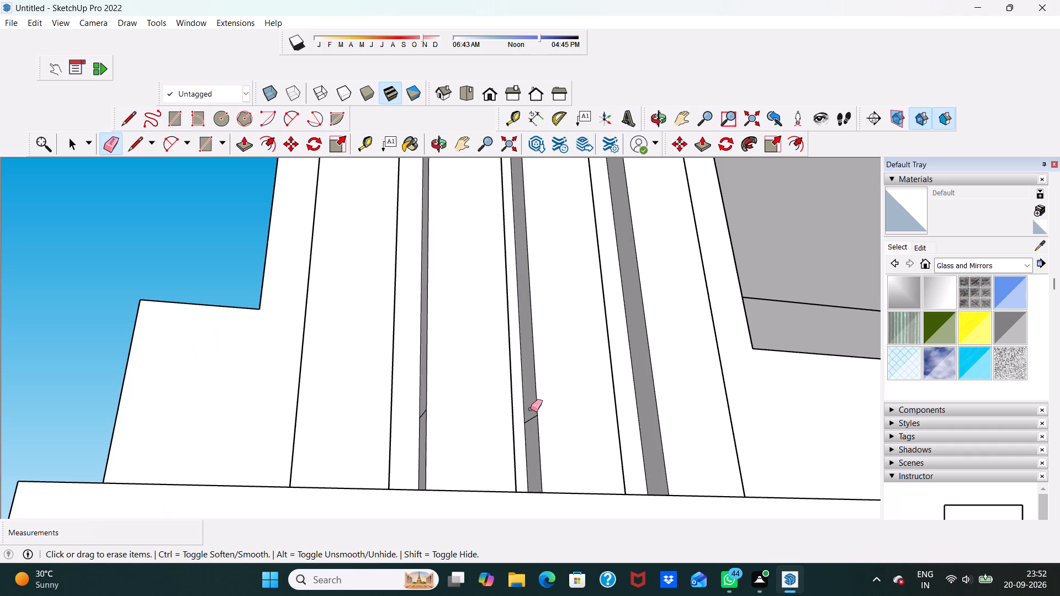
left_click(527, 419)
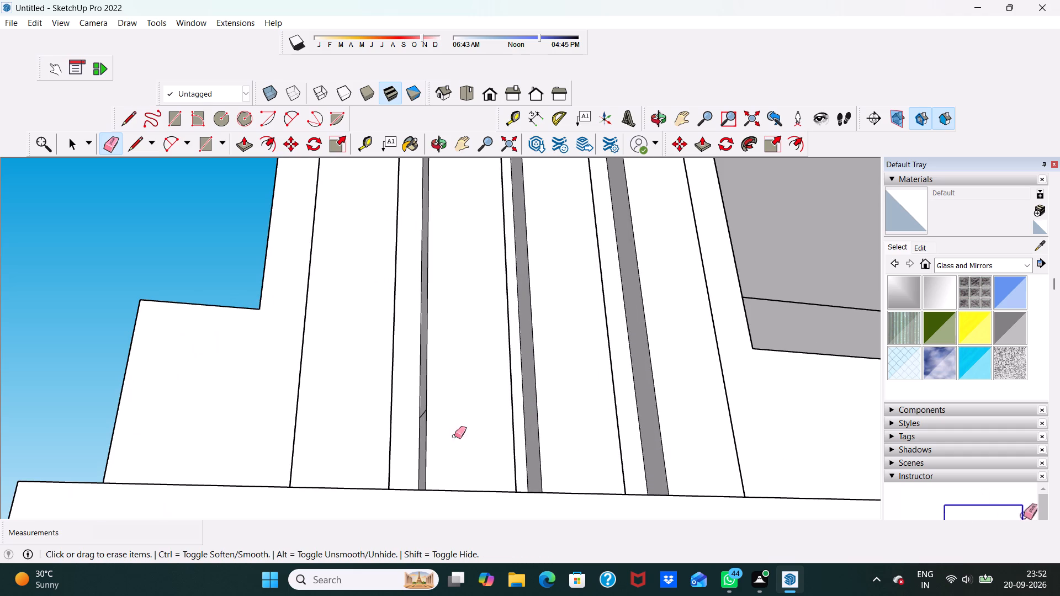
middle_click_drag(388, 422, 508, 428)
scroll(495, 423, "up", 4)
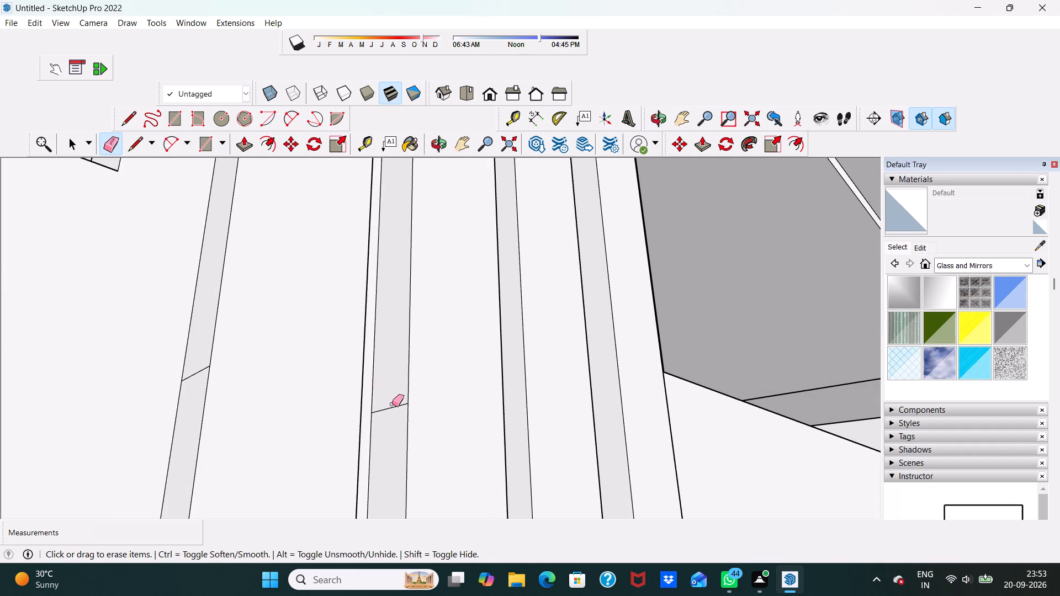
left_click(394, 408)
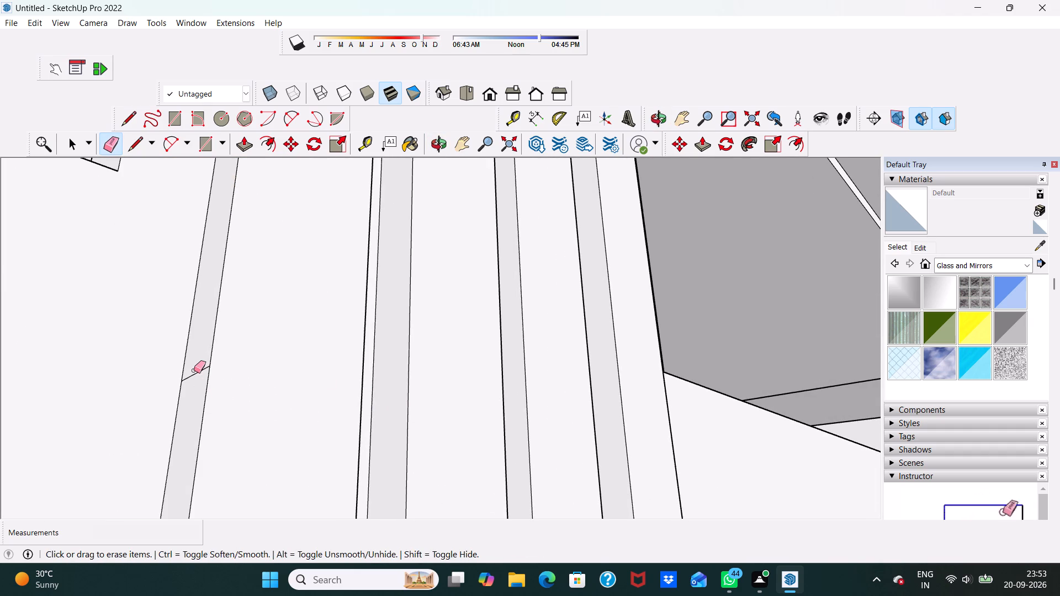
left_click(197, 372)
Erase the short seam lines near the base on the sides of the slats facing the framed opening.
scroll(309, 363, "down", 5)
middle_click_drag(471, 370, 345, 399)
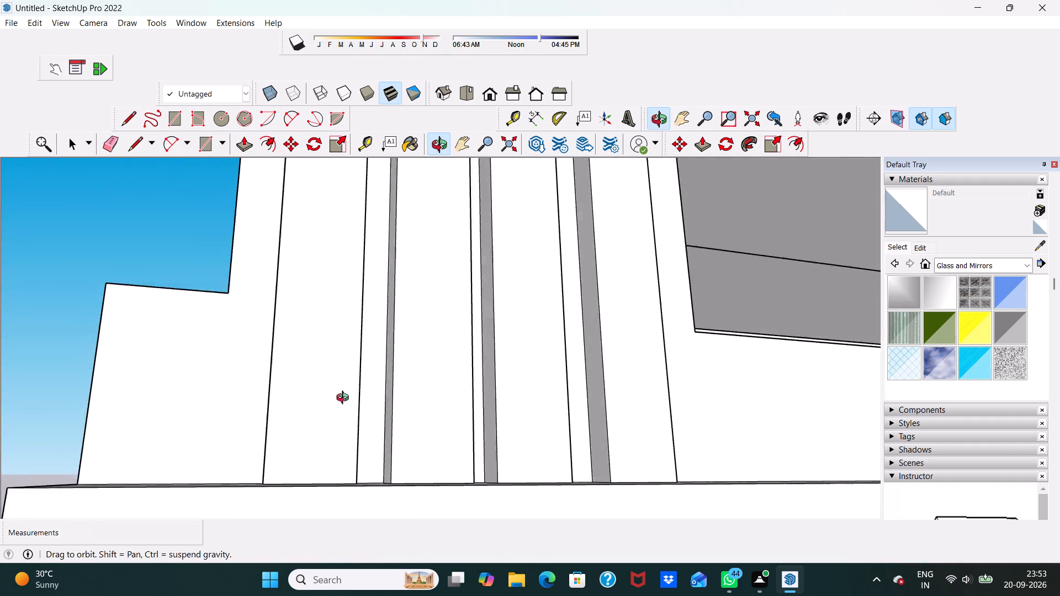
middle_click_drag(345, 399, 263, 424)
scroll(546, 387, "up", 5)
scroll(433, 427, "up", 5)
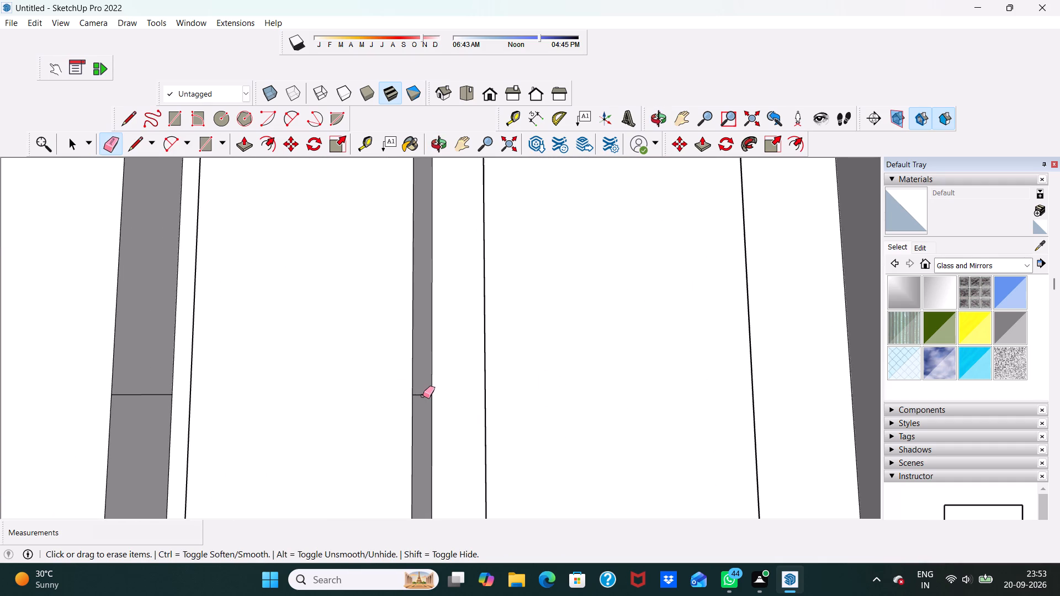
left_click(423, 395)
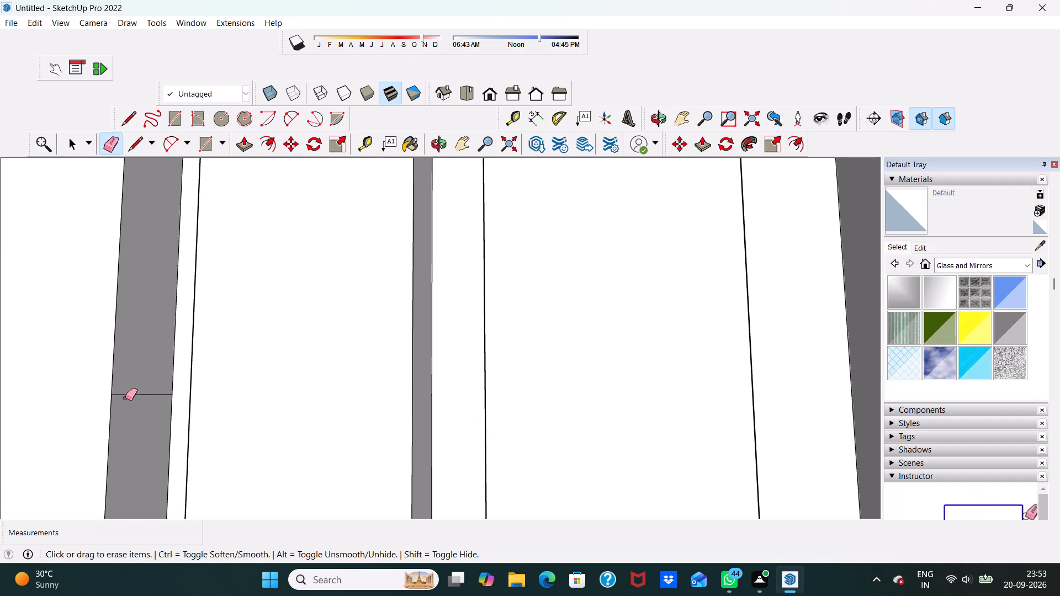
left_click(125, 398)
left_click(124, 393)
scroll(248, 358, "down", 5)
middle_click_drag(362, 367, 527, 375)
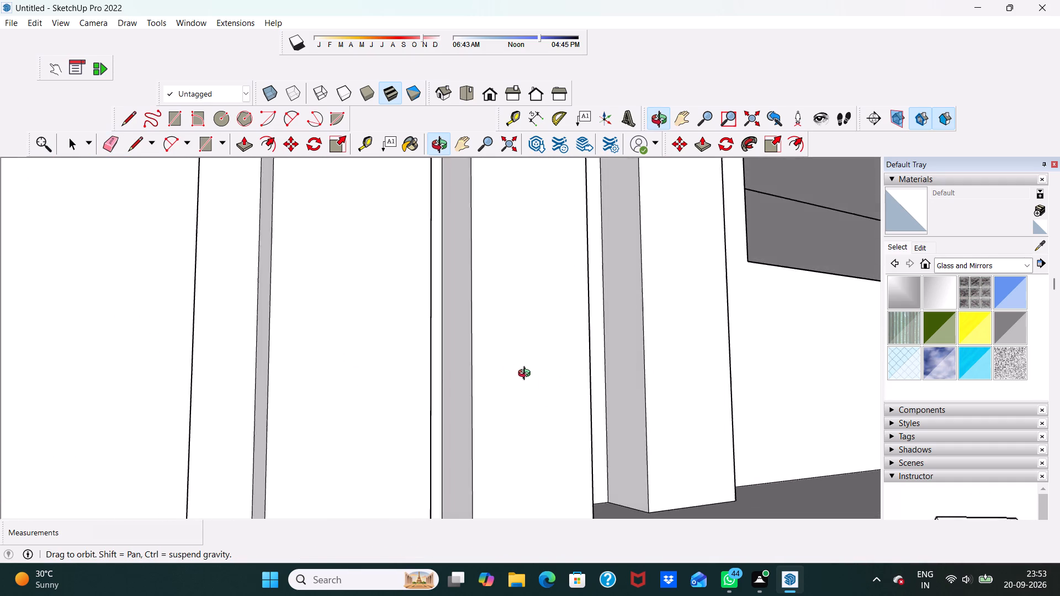
middle_click_drag(527, 375, 202, 418)
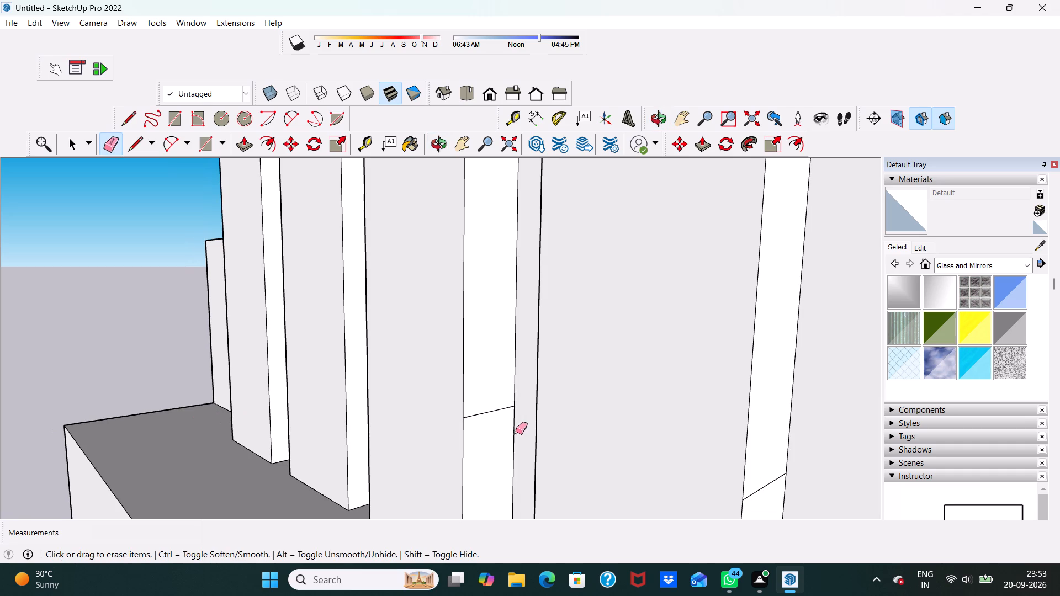
left_click(481, 413)
scroll(483, 413, "down", 9)
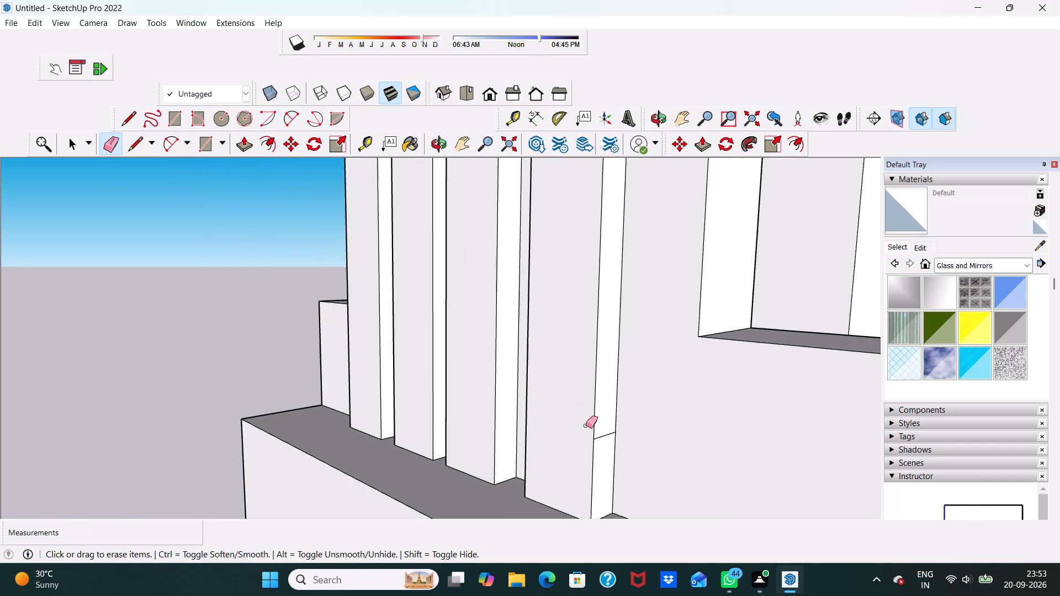
scroll(598, 432, "up", 4)
left_click(611, 437)
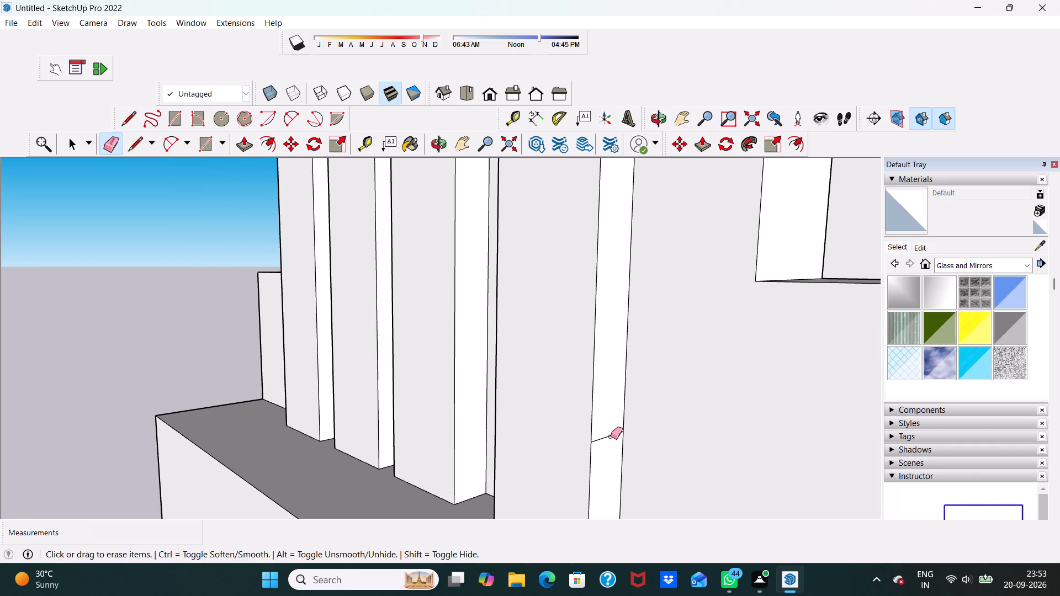
key("space")
key("space")
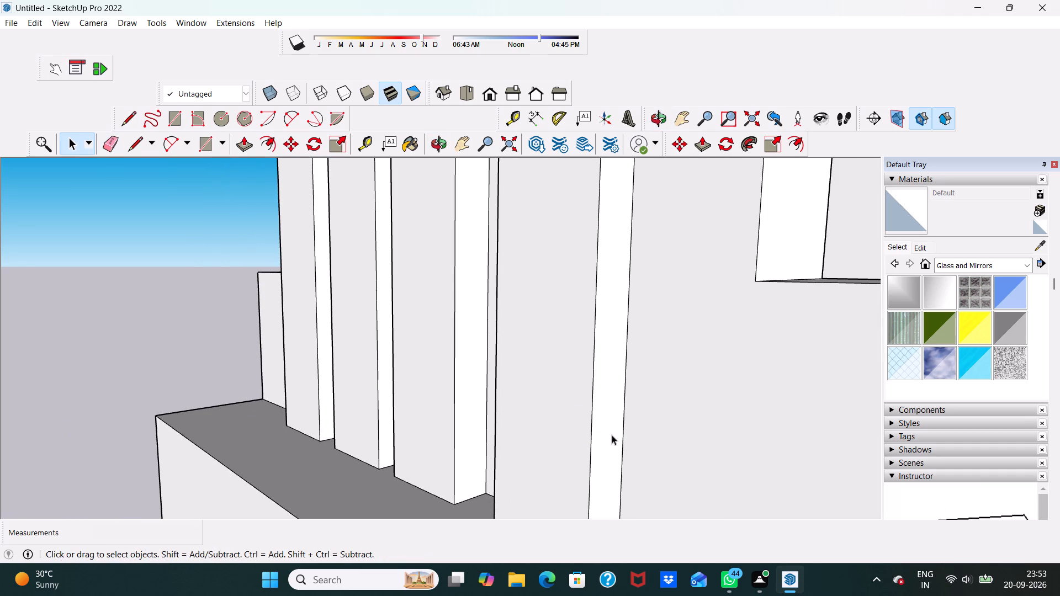
Push/Pull the large blue-grey underside face beneath the balcony slab at the facade corner by 3' 13/16".
scroll(701, 400, "down", 9)
middle_click_drag(499, 388, 772, 259)
scroll(761, 274, "up", 1)
scroll(658, 379, "down", 4)
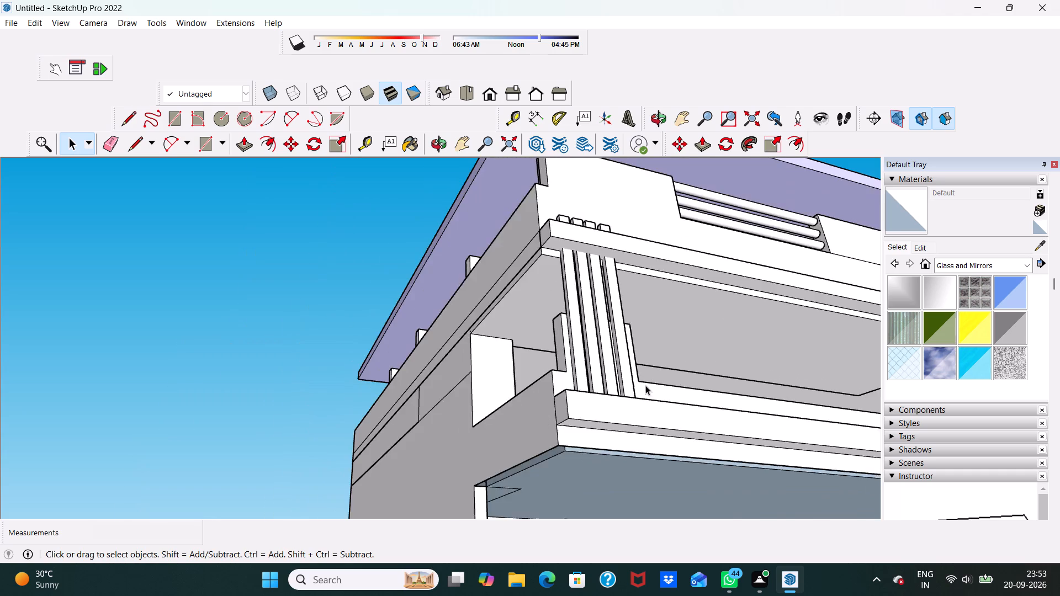
scroll(645, 385, "down", 6)
middle_click_drag(654, 436, 611, 338)
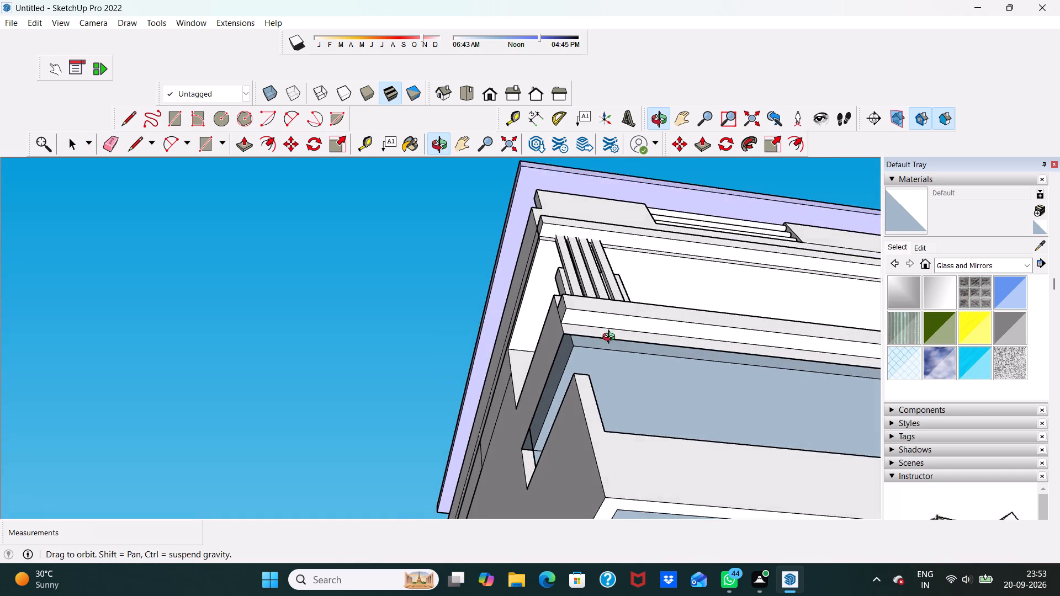
middle_click_drag(611, 338, 612, 339)
scroll(613, 339, "up", 2)
left_click(649, 407)
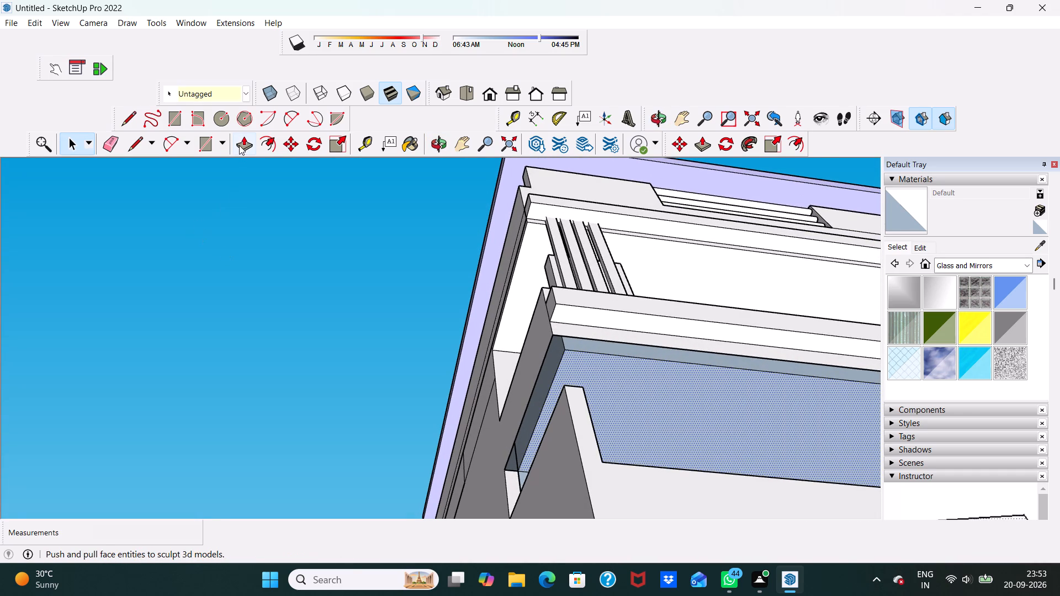
left_click(243, 143)
left_click(677, 405)
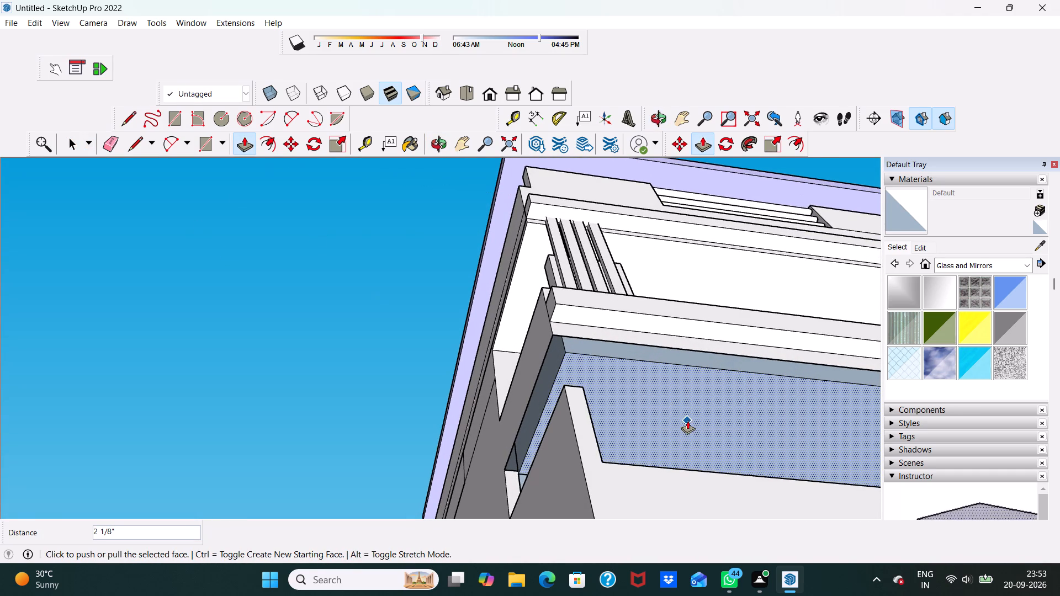
key("ctrl+z")
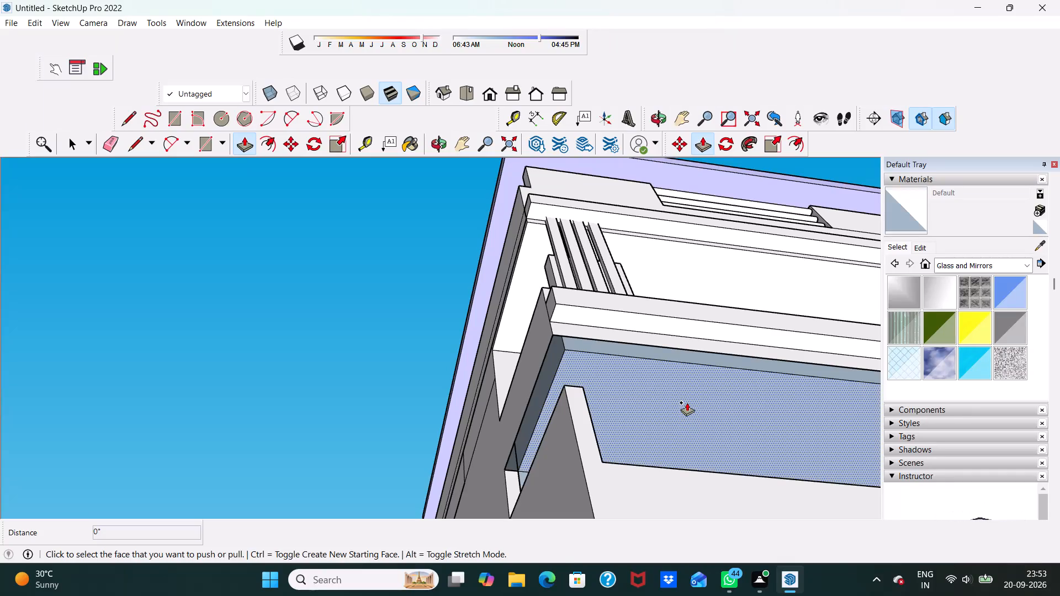
left_click(687, 402)
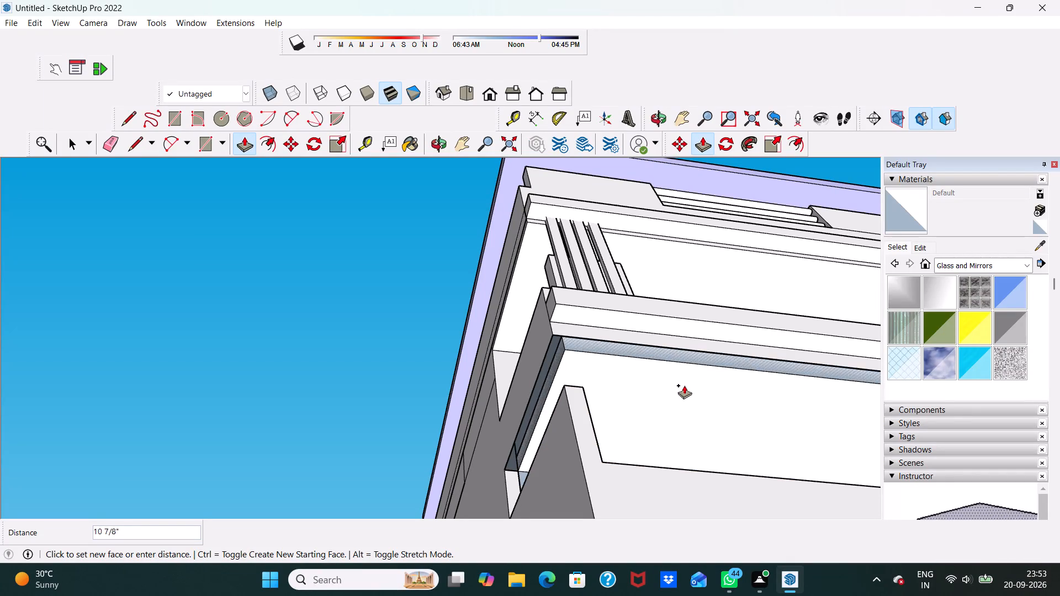
left_click(666, 358)
Push/Pull the underside recess's blue-grey edge strips, the long front one by 1/16" and the side one by 11/16".
scroll(653, 405, "down", 2)
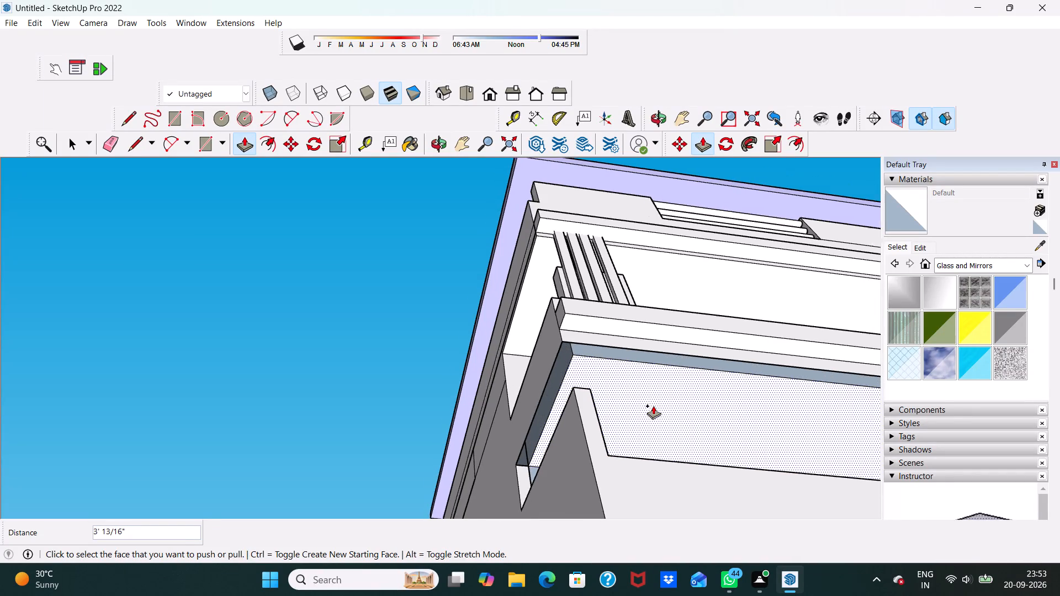
scroll(653, 406, "down", 2)
middle_click_drag(650, 414, 622, 450)
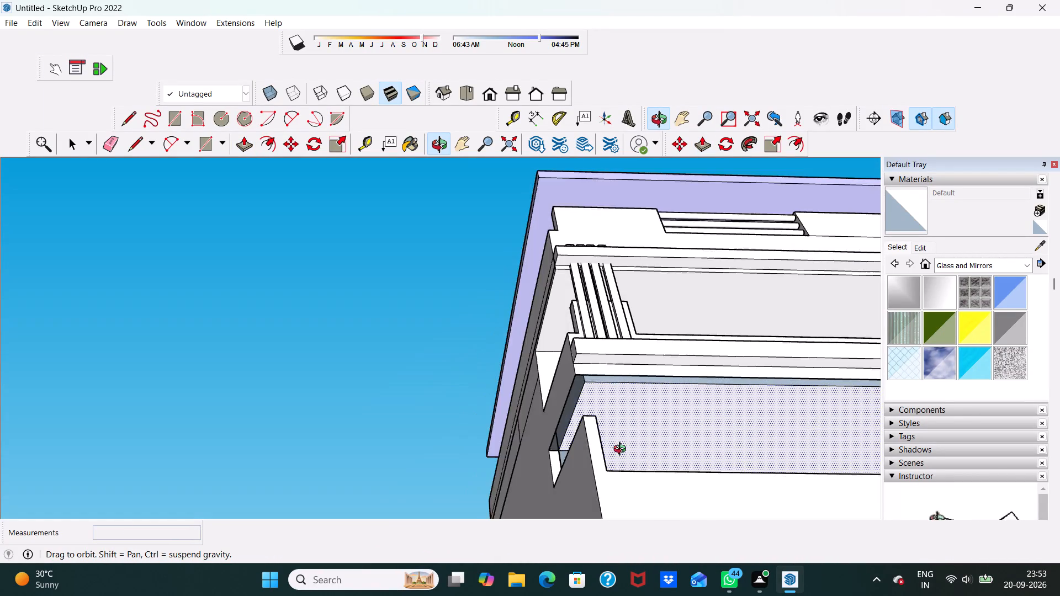
middle_click_drag(622, 450, 673, 467)
scroll(627, 455, "up", 5)
scroll(576, 375, "up", 5)
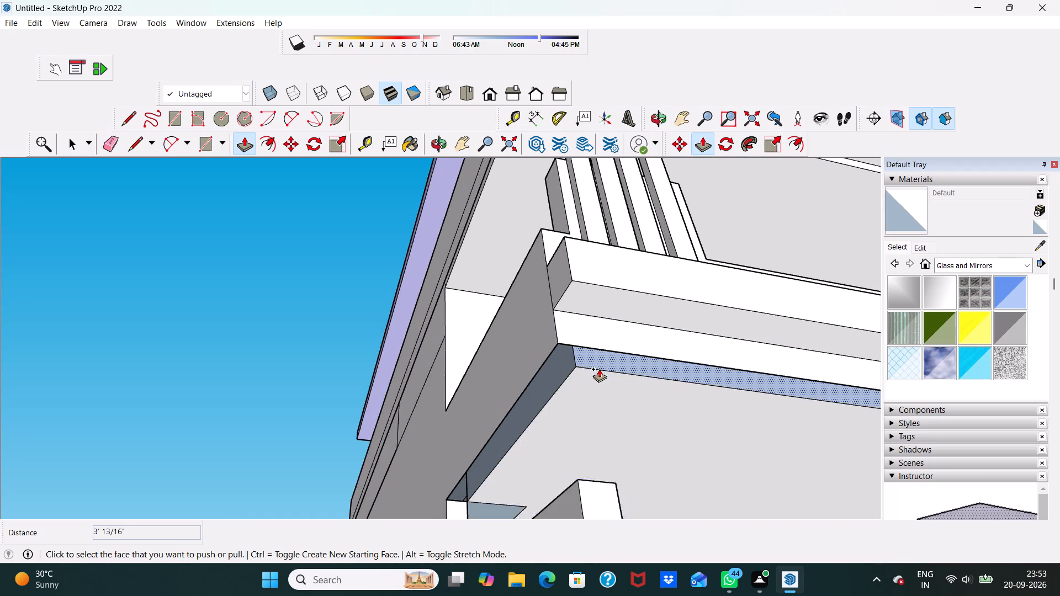
scroll(599, 368, "up", 4)
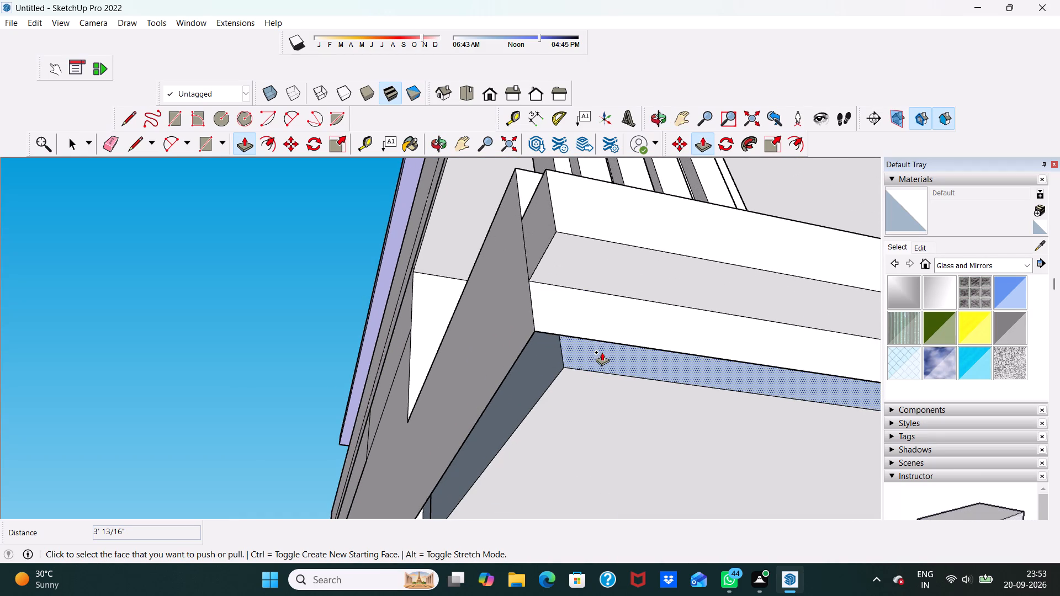
left_click(602, 352)
left_click(606, 355)
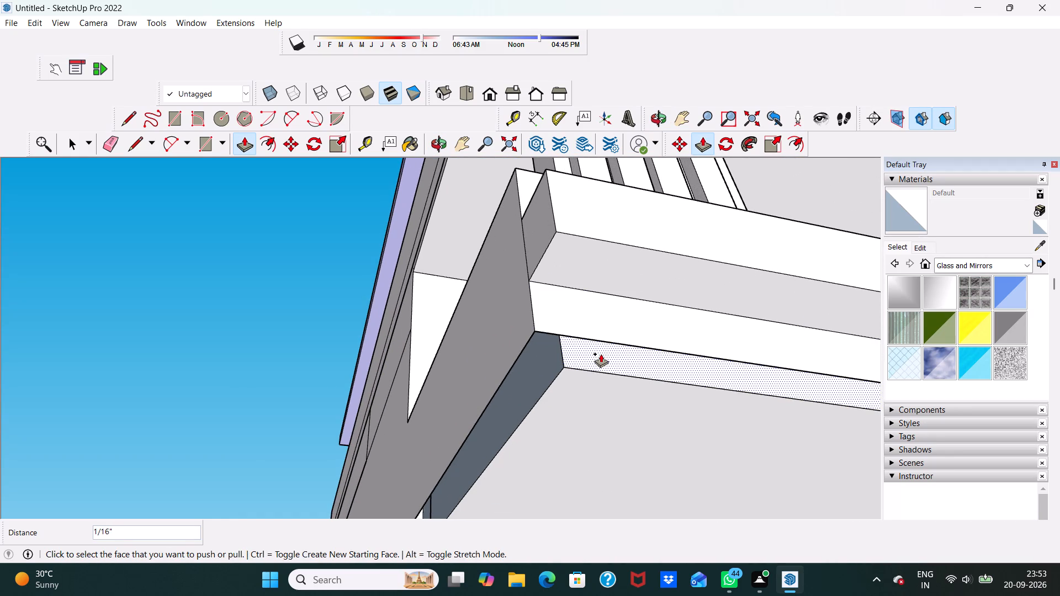
left_click(537, 365)
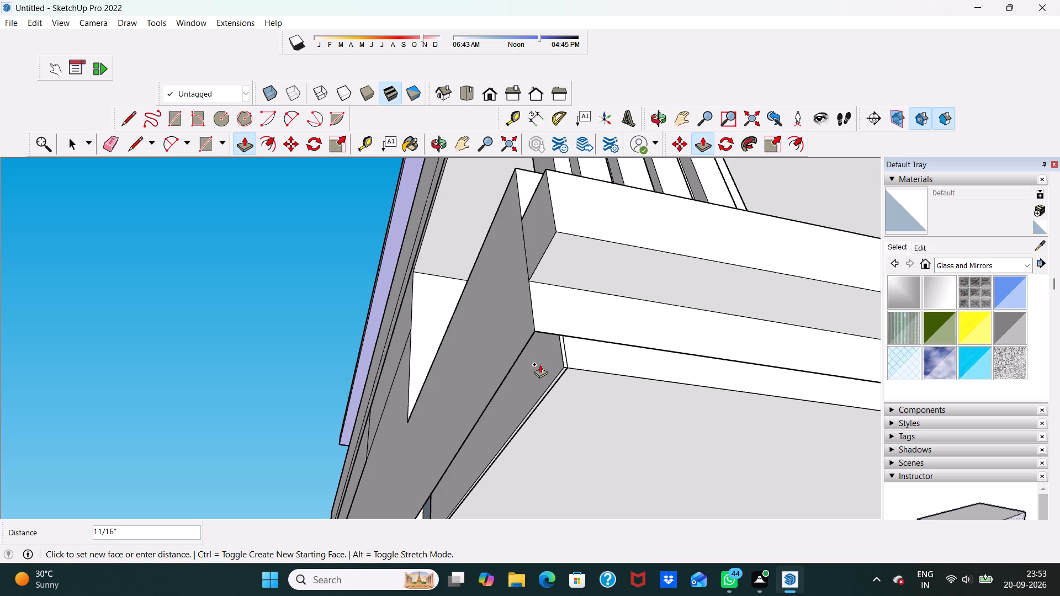
left_click(537, 365)
Push/Pull the narrow face in the gap along the outer side of the underside recess by 9 1/2".
scroll(603, 374, "down", 1)
middle_click_drag(603, 374, 515, 350)
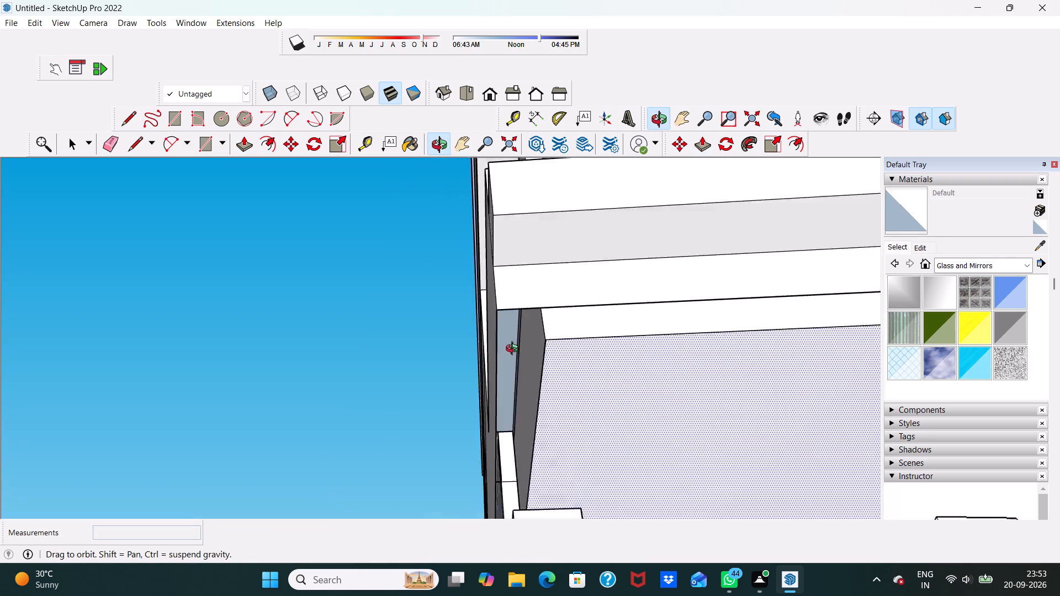
middle_click_drag(515, 350, 461, 357)
scroll(498, 354, "up", 2)
left_click(479, 331)
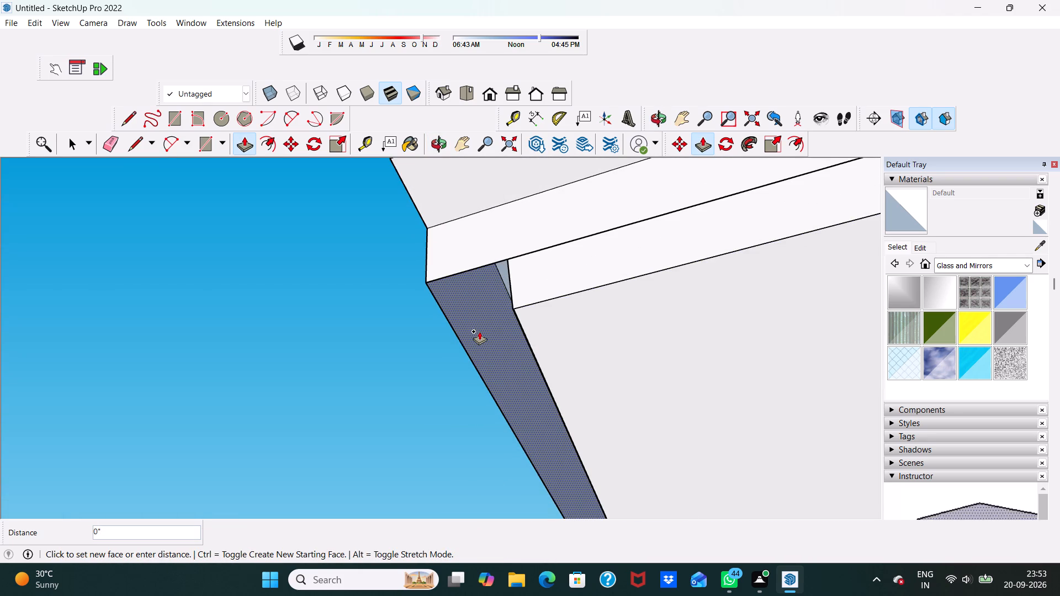
left_click(538, 333)
Push/Pull the blue-grey strip inside the gap along the recess's front edge by 5 7/16".
scroll(536, 326, "down", 3)
middle_click_drag(536, 326, 629, 281)
scroll(629, 281, "up", 5)
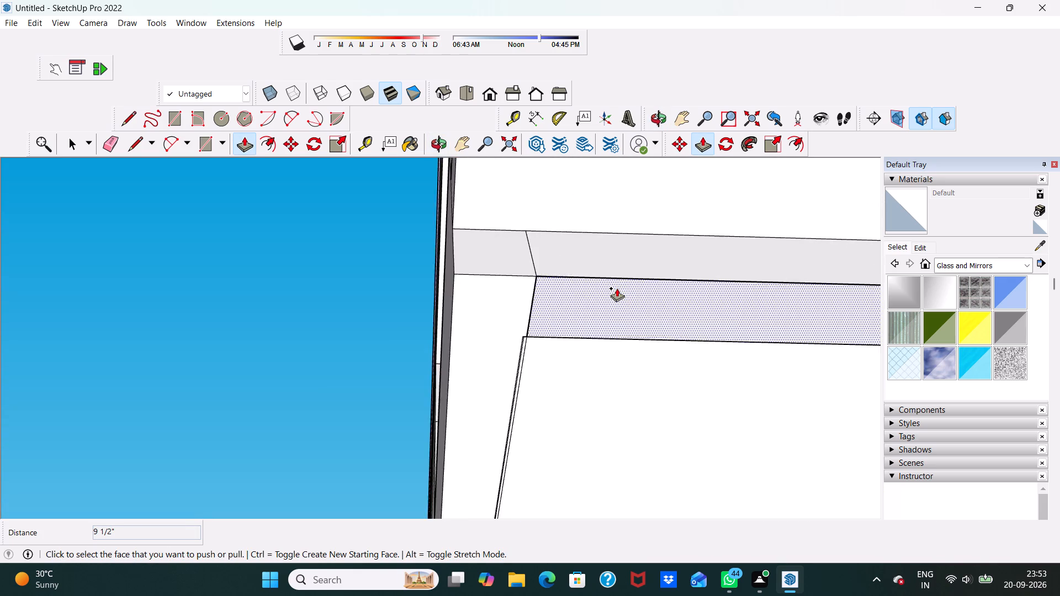
scroll(617, 288, "up", 4)
scroll(576, 287, "down", 4)
middle_click_drag(561, 288, 498, 401)
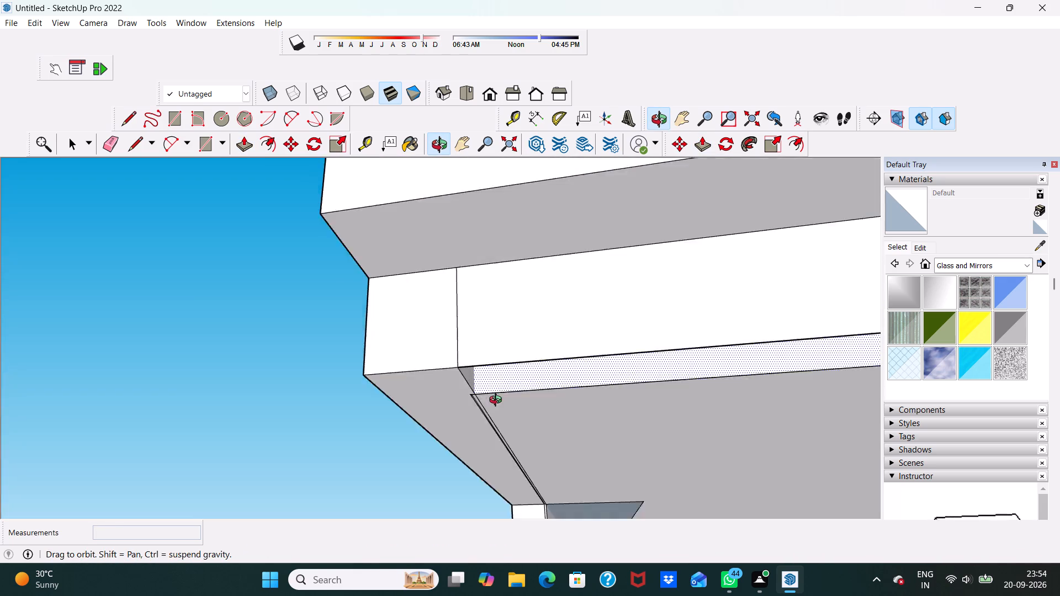
middle_click_drag(498, 401, 497, 363)
scroll(497, 363, "up", 4)
scroll(497, 297, "down", 2)
middle_click_drag(497, 297, 401, 115)
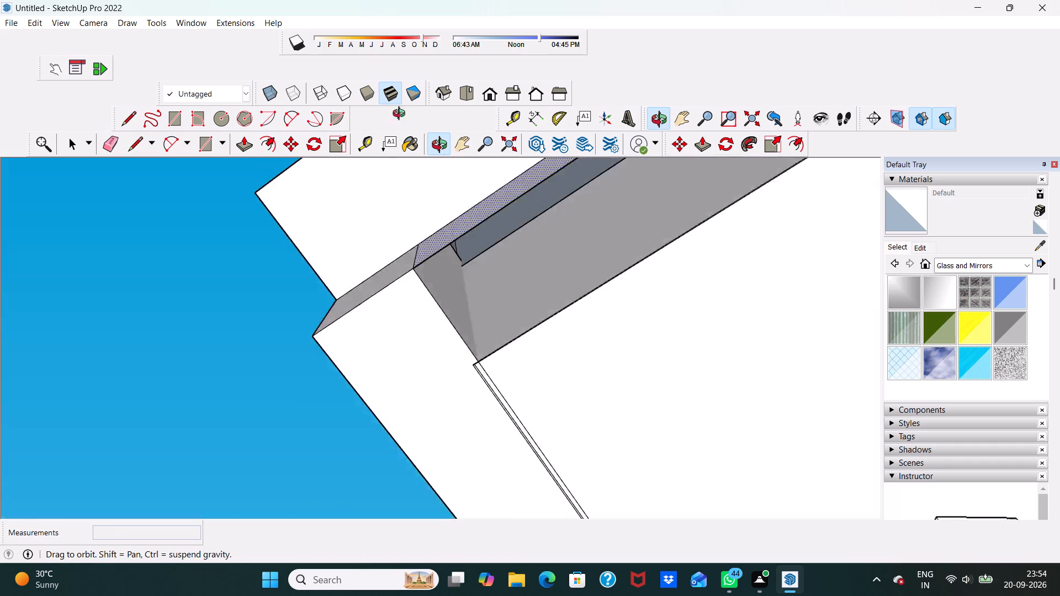
middle_click_drag(401, 115, 475, 133)
scroll(579, 264, "up", 1)
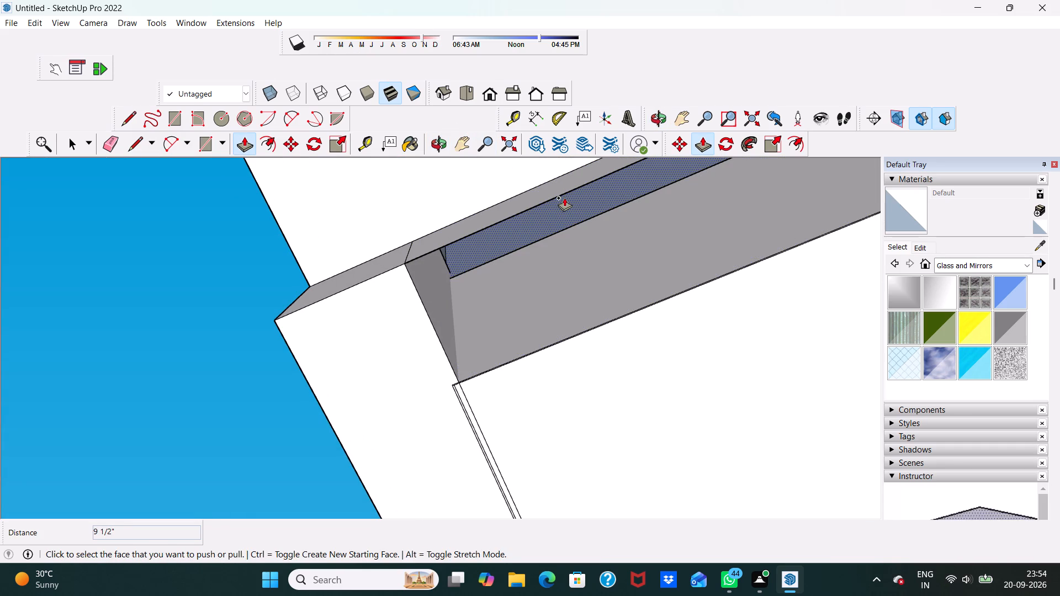
left_click(563, 199)
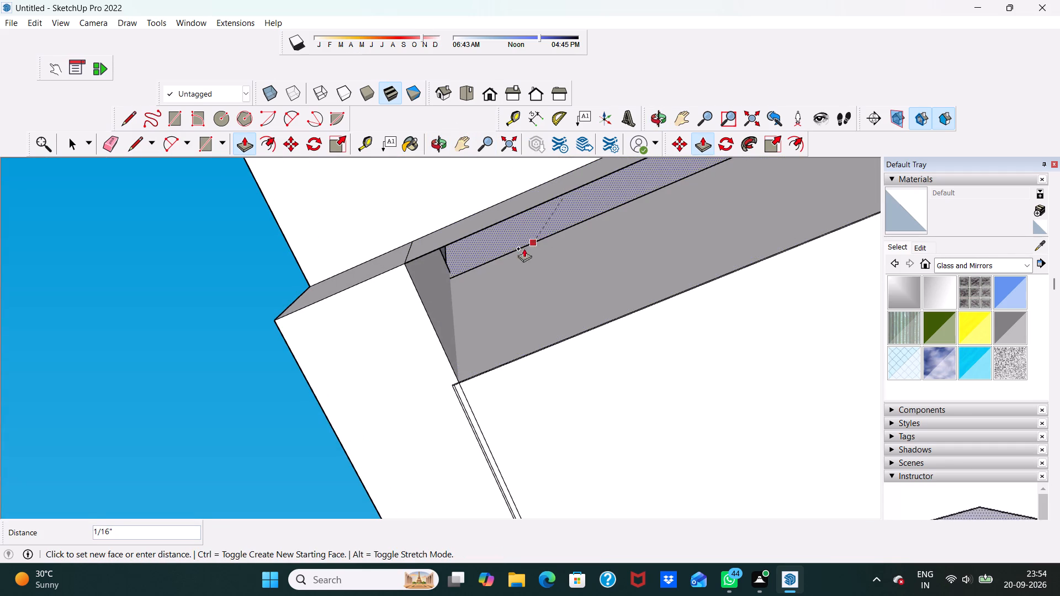
left_click(441, 219)
Push/Pull the dark strip inside the front gap by 9 1/2" to close it along the slab's underside.
middle_click_drag(505, 273, 510, 243)
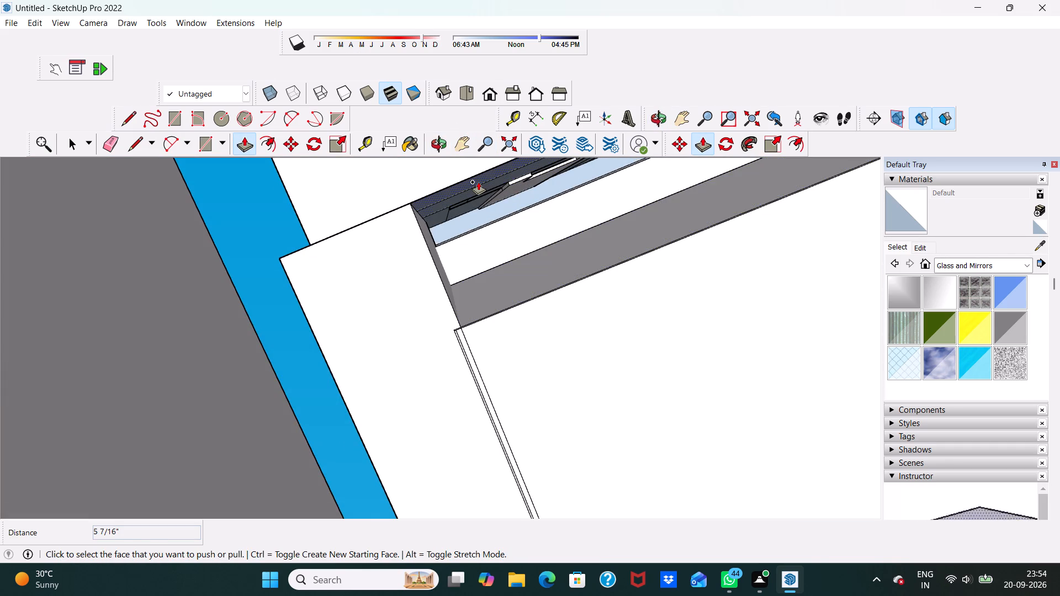
left_click(478, 182)
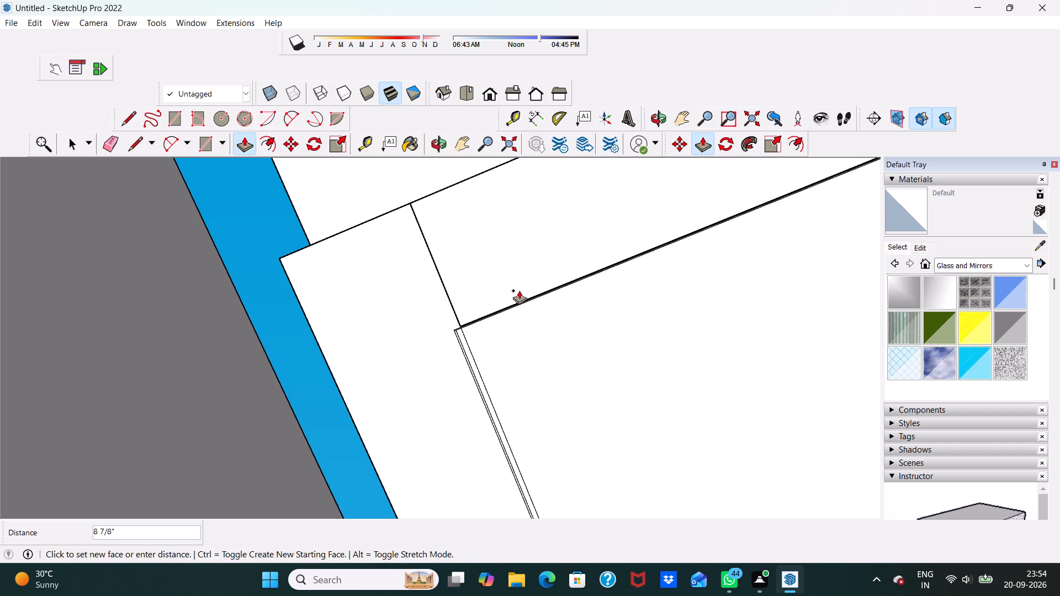
left_click(521, 298)
Examine the balcony slab's underside, the front bands and the four slats from the front and below.
scroll(512, 305, "down", 6)
scroll(558, 317, "down", 8)
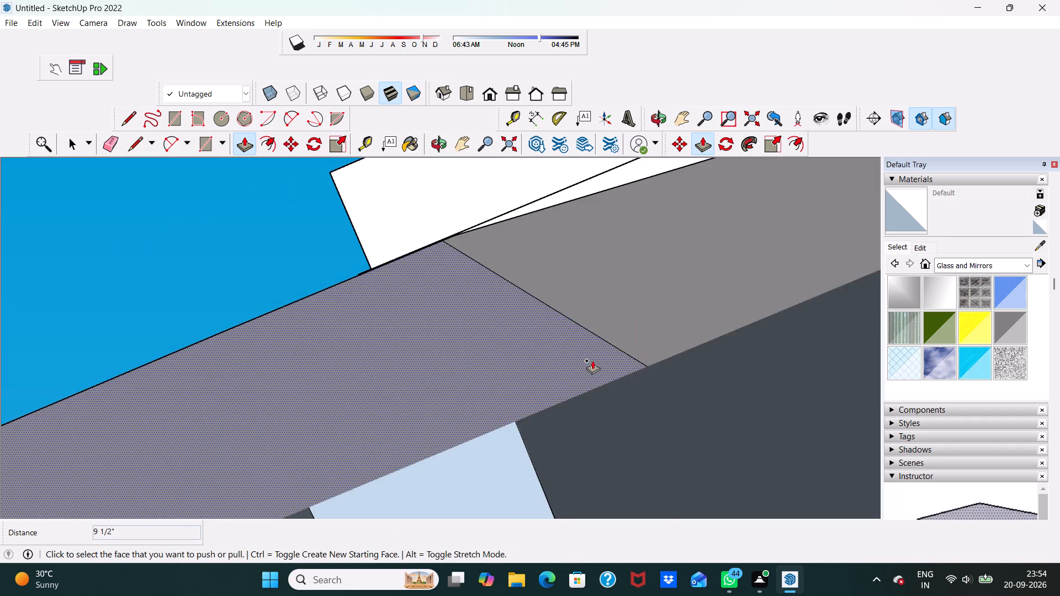
scroll(592, 360, "down", 18)
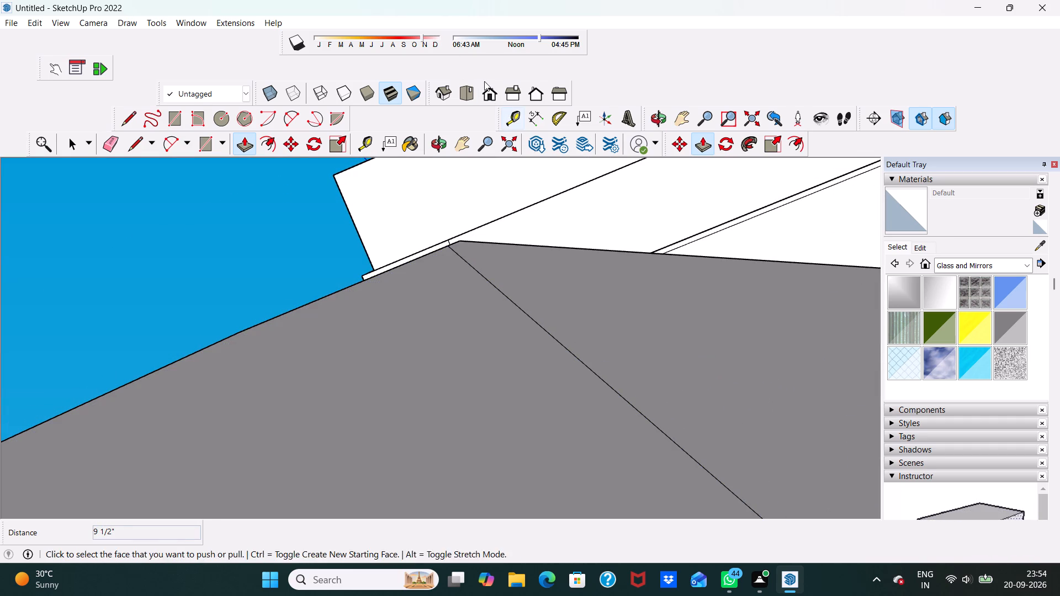
left_click(485, 84)
scroll(531, 246, "down", 4)
middle_click_drag(550, 298, 589, 211)
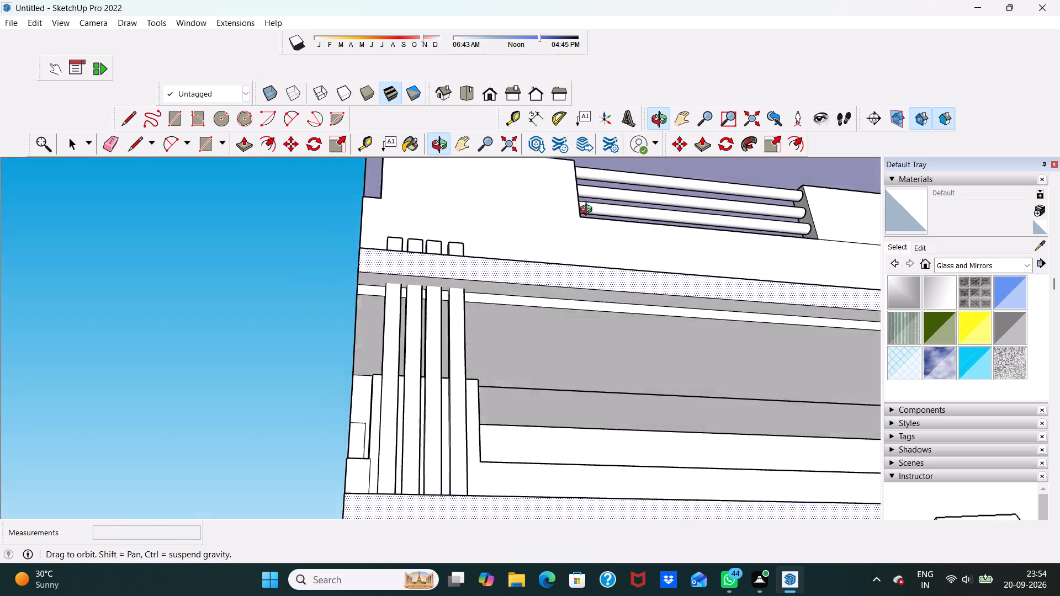
middle_click_drag(589, 211, 509, 264)
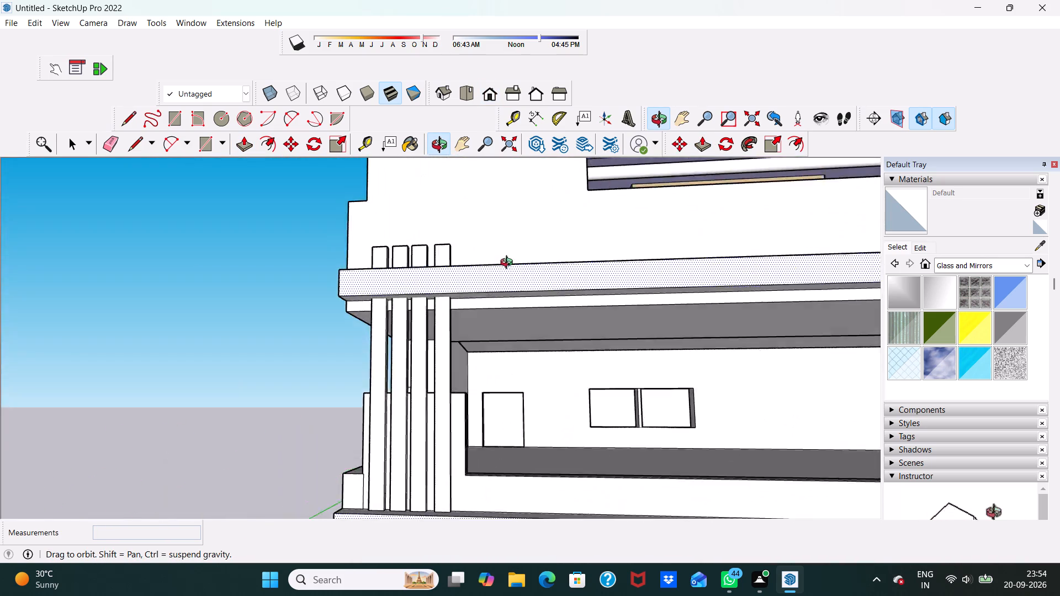
middle_click_drag(509, 264, 486, 134)
scroll(494, 136, "up", 1)
scroll(488, 244, "down", 6)
middle_click_drag(568, 375, 636, 332)
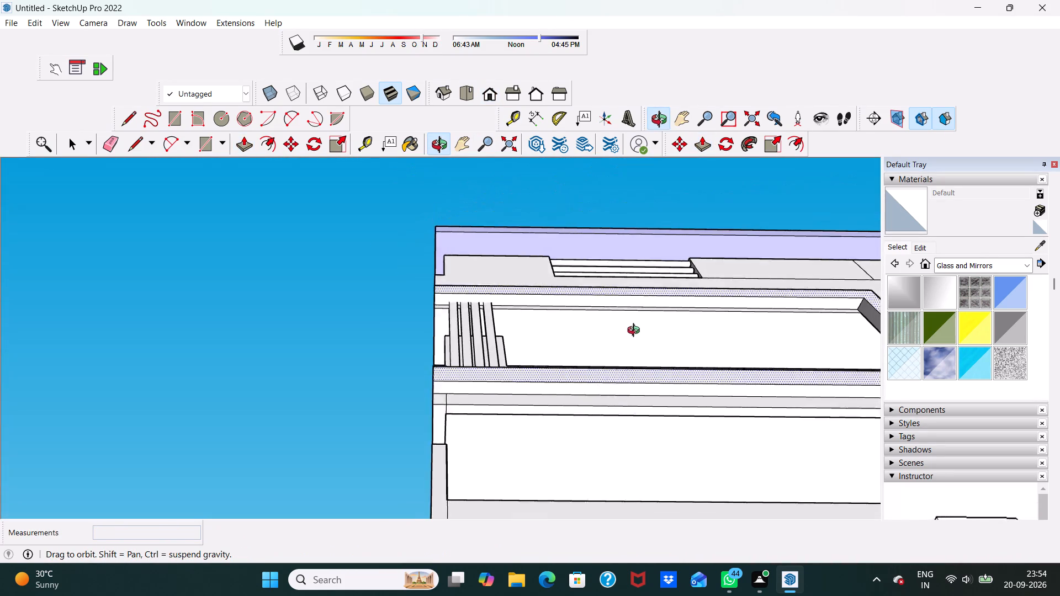
middle_click_drag(636, 332, 649, 469)
scroll(649, 468, "up", 5)
scroll(606, 489, "down", 1)
middle_click_drag(606, 489, 601, 427)
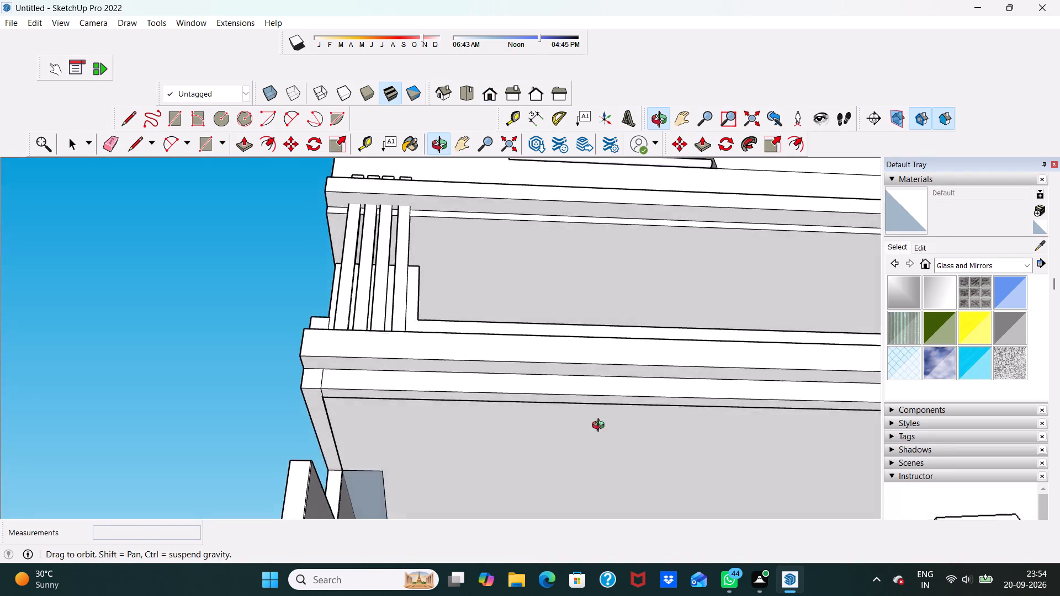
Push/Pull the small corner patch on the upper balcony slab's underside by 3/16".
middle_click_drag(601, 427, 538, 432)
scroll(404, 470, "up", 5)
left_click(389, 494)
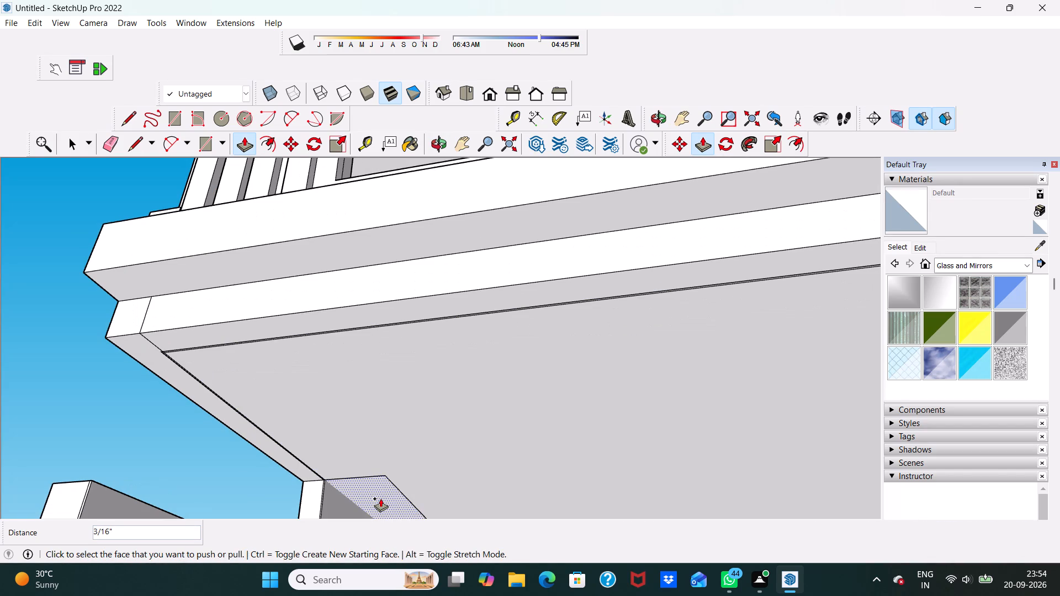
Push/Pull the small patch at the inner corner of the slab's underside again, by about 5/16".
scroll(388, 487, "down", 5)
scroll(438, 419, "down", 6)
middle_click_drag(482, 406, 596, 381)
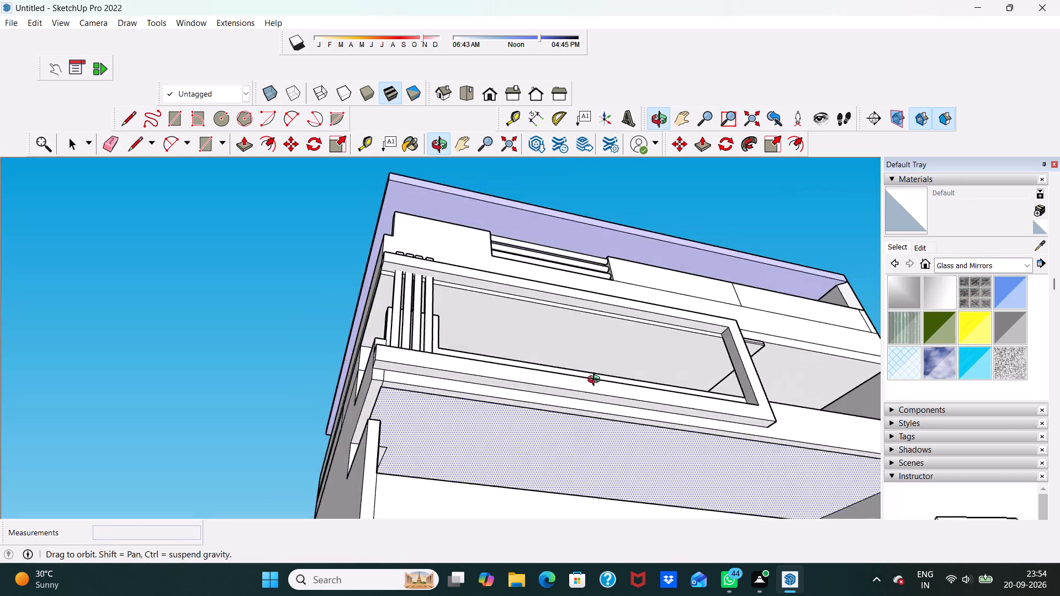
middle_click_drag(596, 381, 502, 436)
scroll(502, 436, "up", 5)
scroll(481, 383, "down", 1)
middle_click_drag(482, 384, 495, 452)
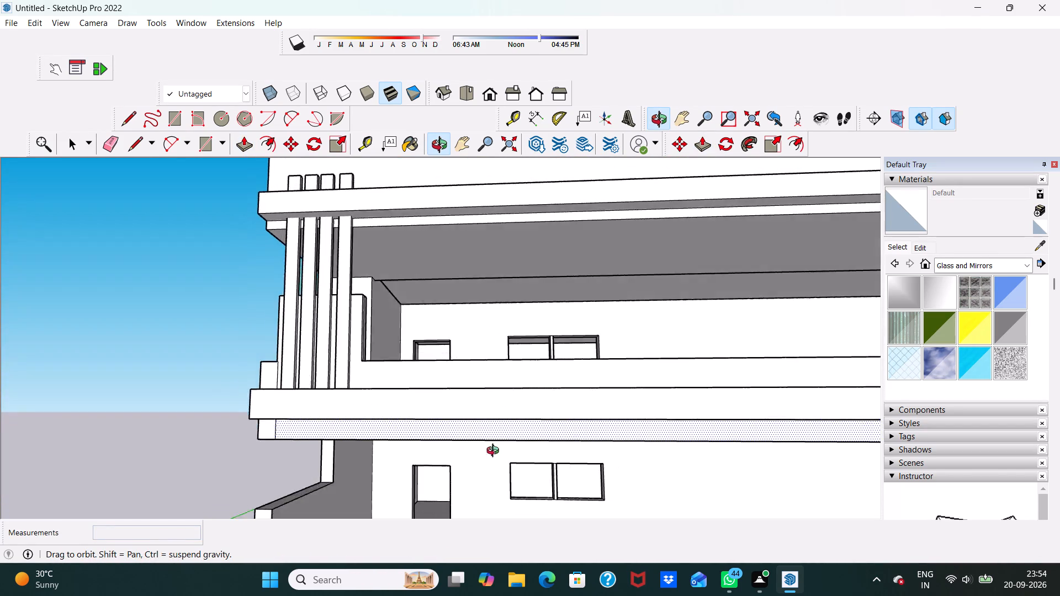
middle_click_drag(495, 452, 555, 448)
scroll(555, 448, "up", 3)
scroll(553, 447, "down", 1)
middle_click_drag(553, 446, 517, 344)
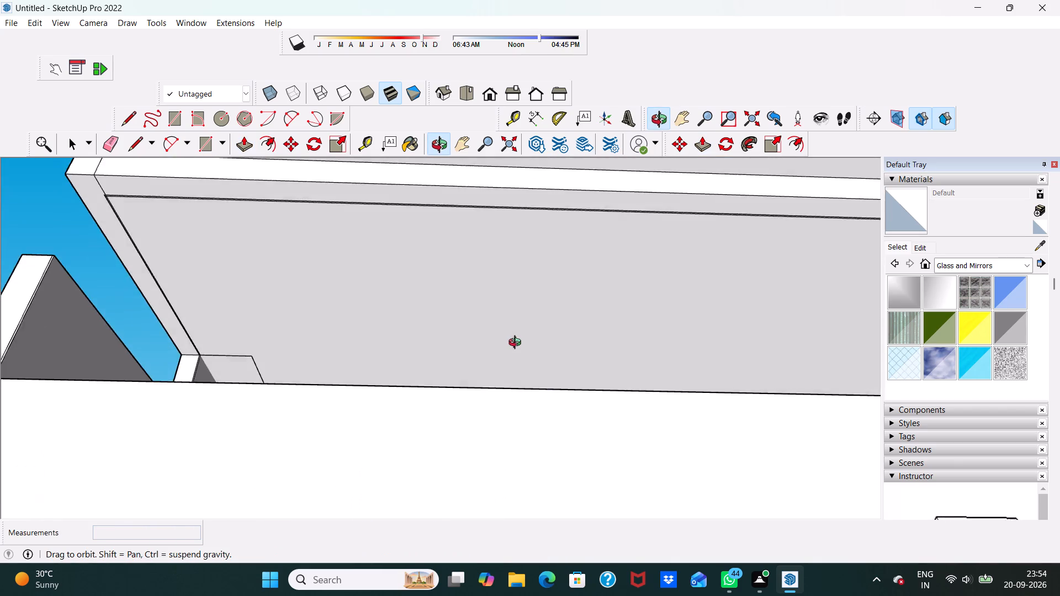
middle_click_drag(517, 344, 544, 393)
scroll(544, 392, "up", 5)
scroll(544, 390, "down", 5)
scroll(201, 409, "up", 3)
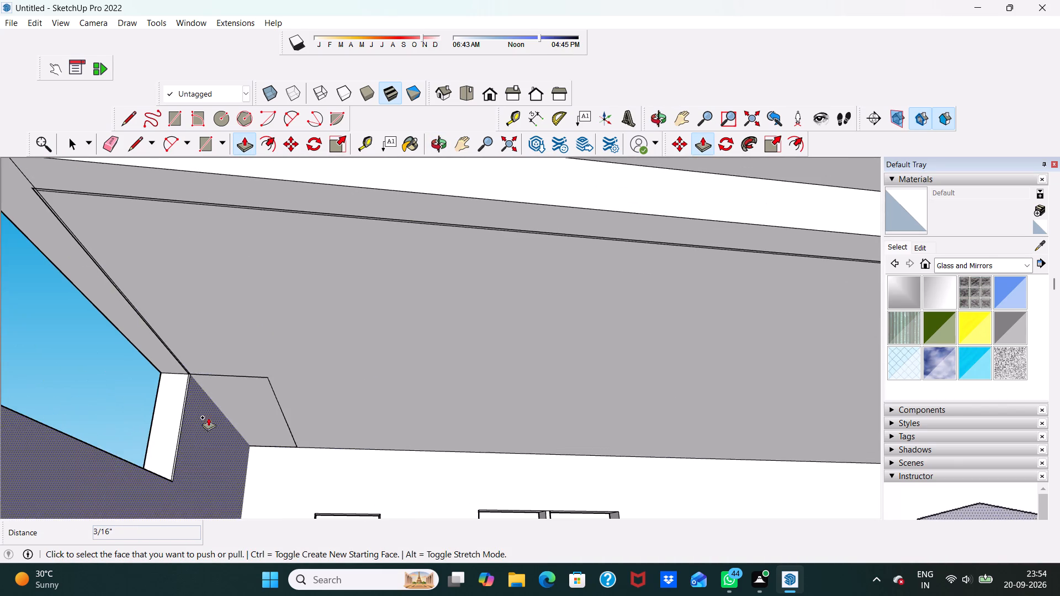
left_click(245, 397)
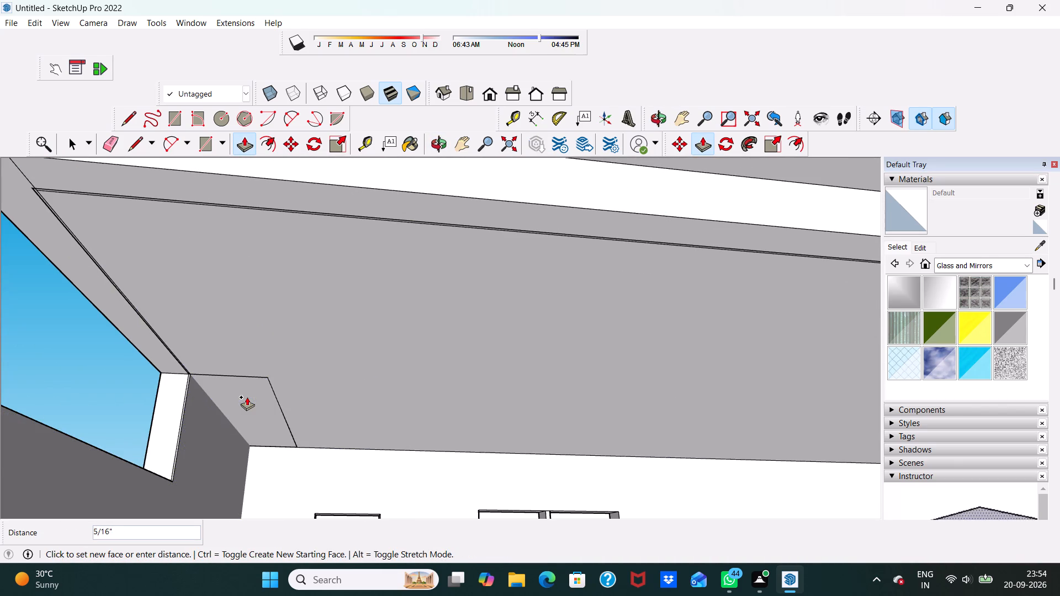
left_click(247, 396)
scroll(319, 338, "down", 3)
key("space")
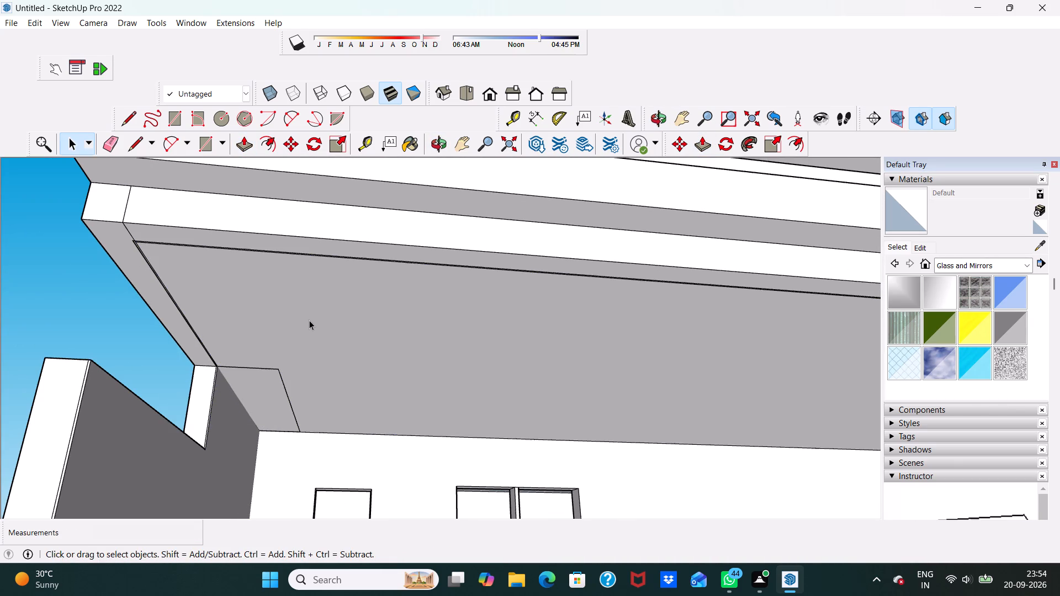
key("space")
Examine the upper balcony's floor, front bands and slab edge from the front and above.
scroll(309, 320, "down", 6)
scroll(249, 286, "down", 1)
middle_click_drag(251, 288, 246, 366)
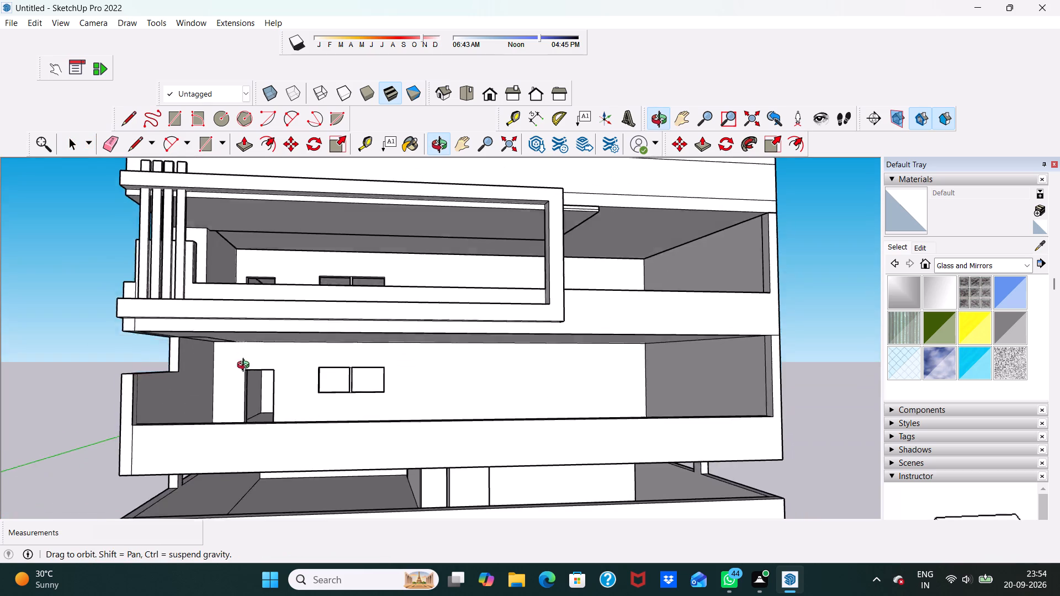
middle_click_drag(246, 366, 257, 364)
scroll(285, 326, "up", 4)
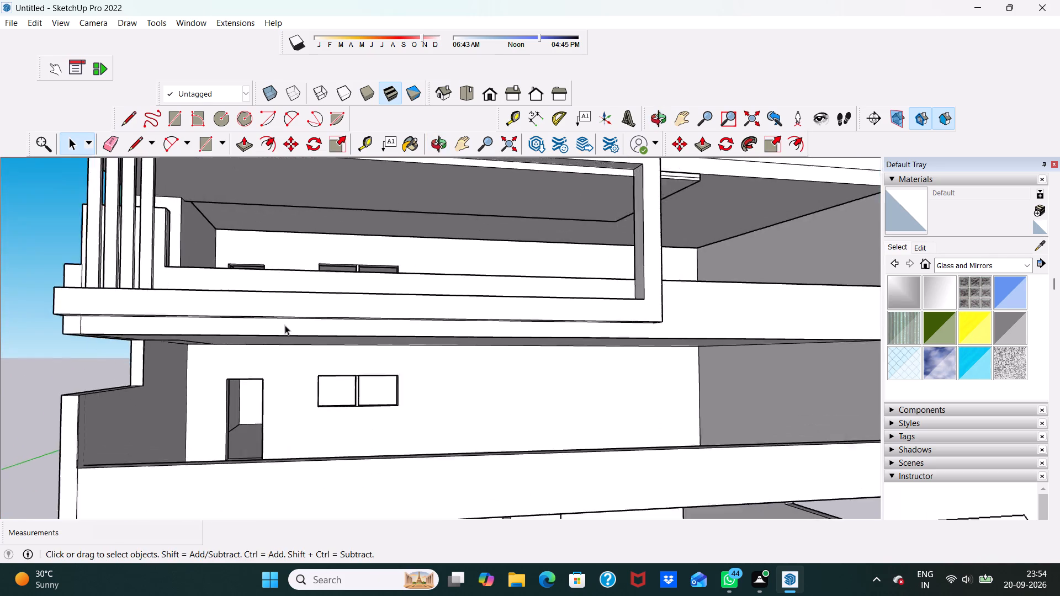
scroll(285, 325, "up", 2)
middle_click_drag(301, 322, 267, 402)
scroll(267, 402, "up", 3)
scroll(267, 402, "down", 5)
middle_click_drag(257, 302, 261, 307)
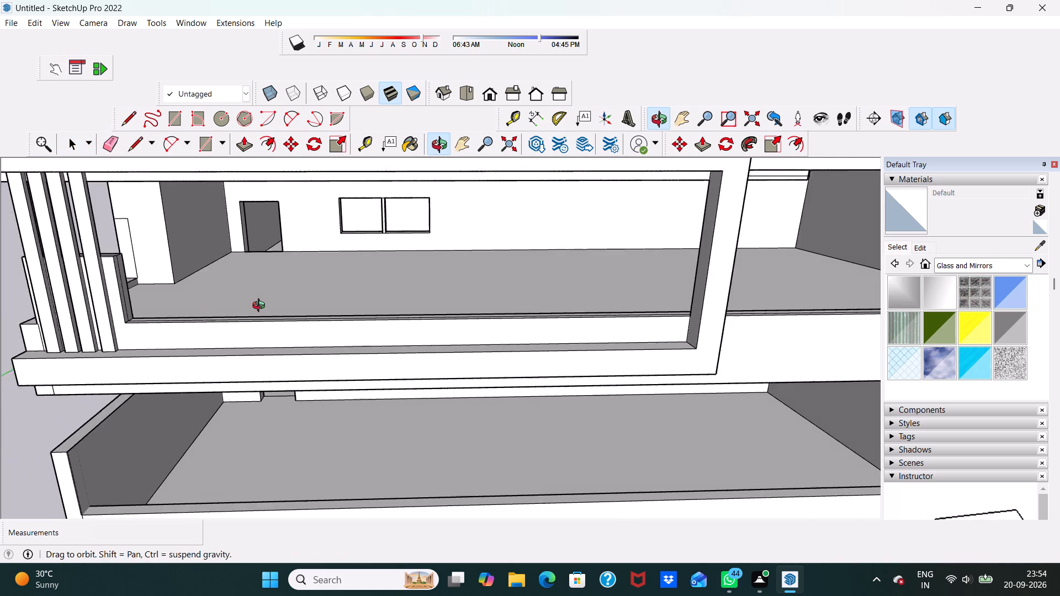
middle_click_drag(261, 307, 292, 295)
scroll(271, 237, "up", 6)
middle_click_drag(227, 265, 232, 340)
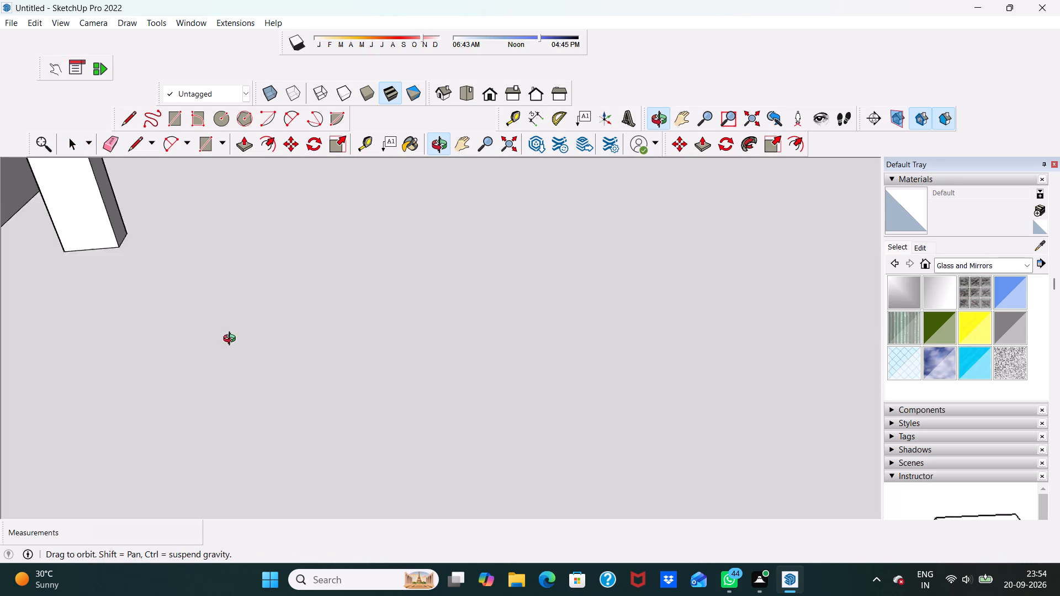
middle_click_drag(232, 340, 231, 348)
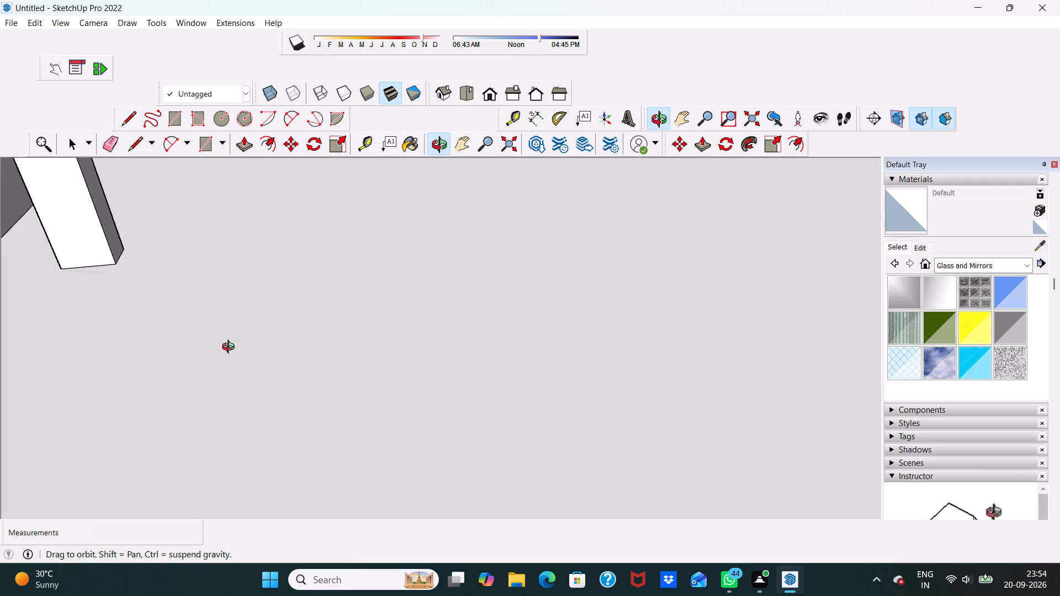
middle_click_drag(231, 348, 240, 238)
scroll(240, 238, "up", 5)
middle_click_drag(240, 238, 221, 335)
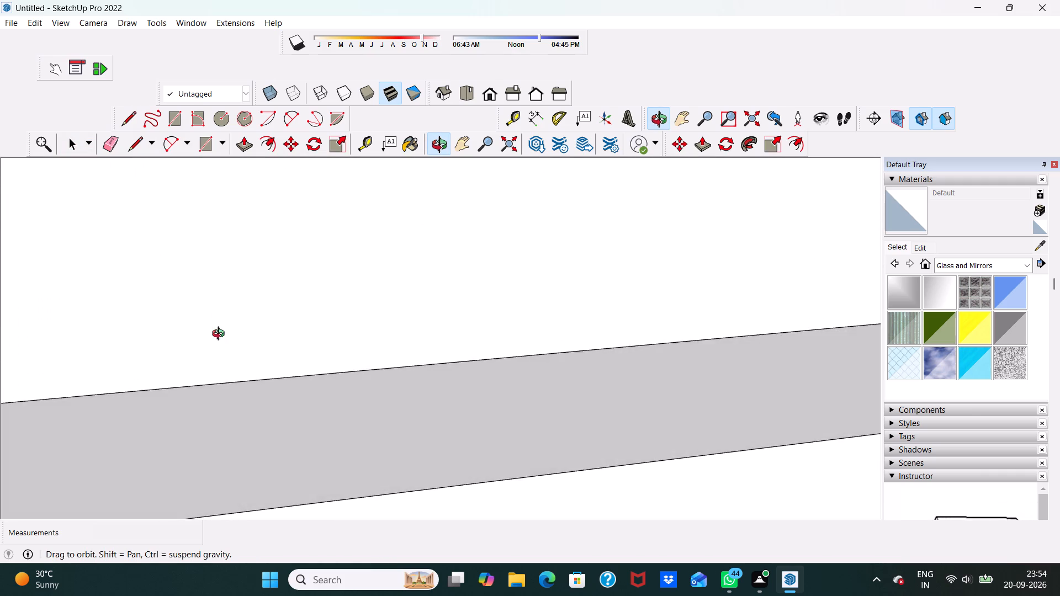
middle_click_drag(221, 335, 217, 294)
scroll(211, 290, "down", 18)
scroll(209, 256, "down", 6)
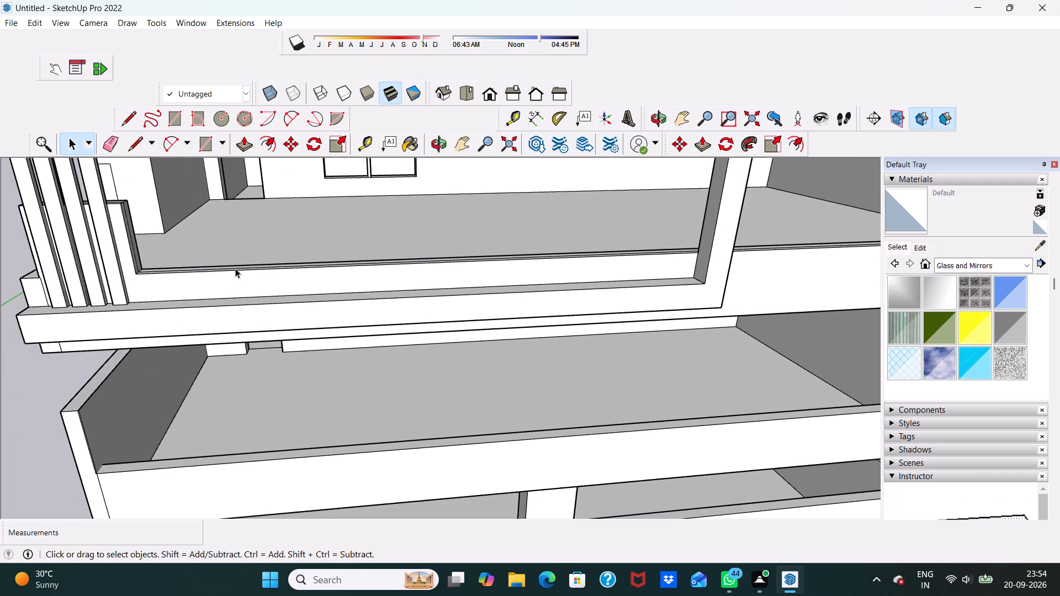
scroll(246, 222, "down", 9)
middle_click_drag(267, 228, 269, 231)
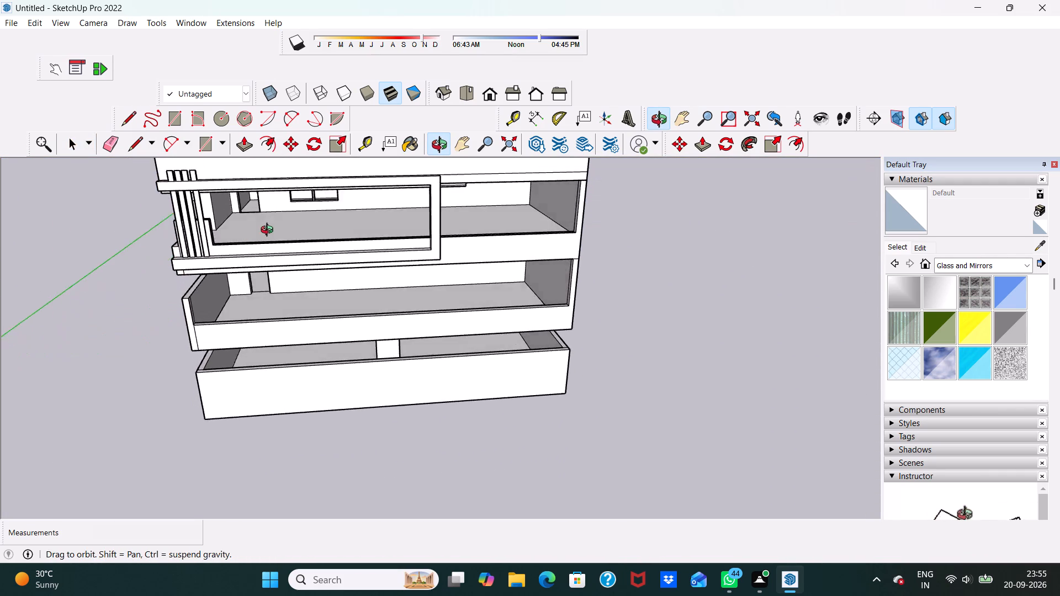
middle_click_drag(269, 231, 260, 228)
scroll(260, 228, "up", 1)
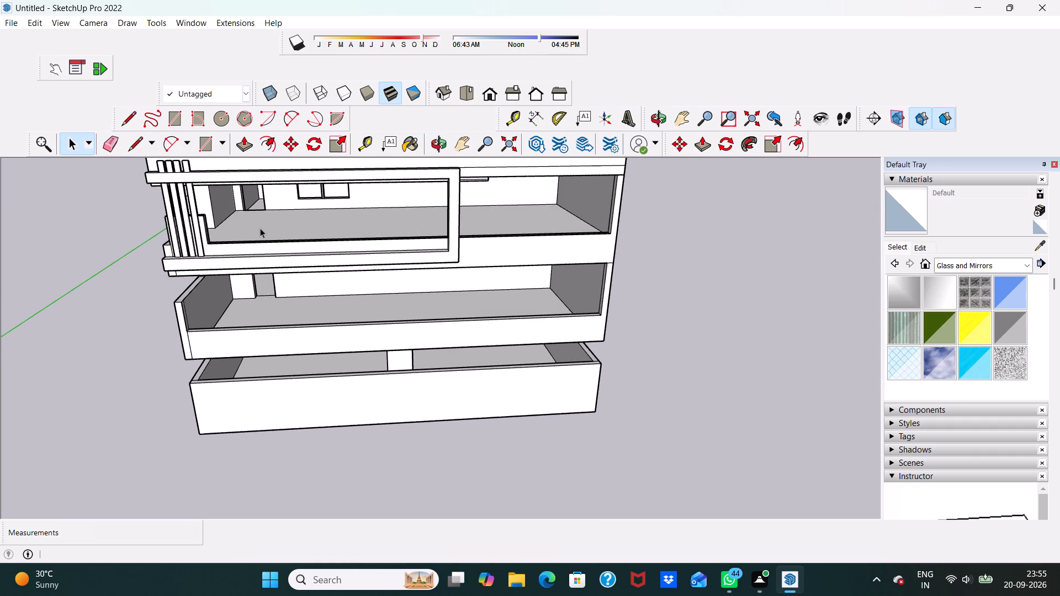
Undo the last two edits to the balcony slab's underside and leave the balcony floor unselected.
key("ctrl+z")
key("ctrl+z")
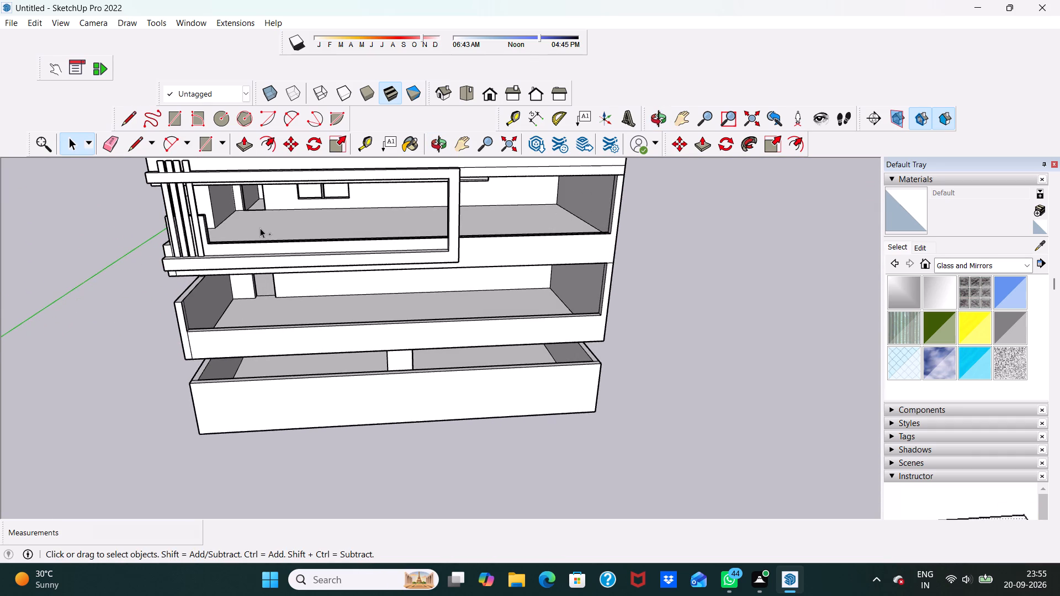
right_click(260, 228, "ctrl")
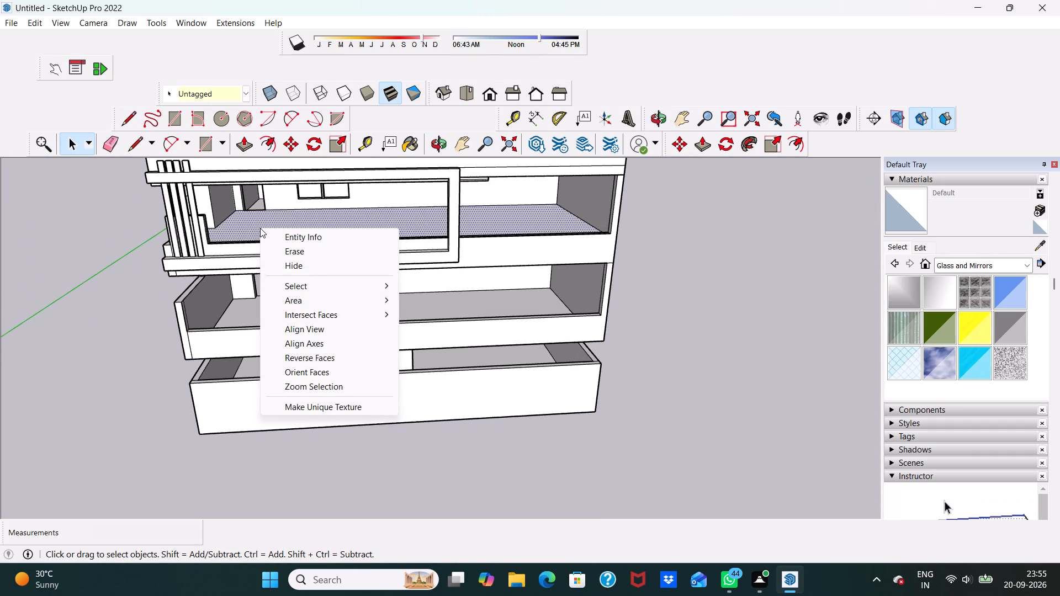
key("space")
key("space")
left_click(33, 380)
Push/Pull the upper balcony's floor face downward by 3' 13/16".
scroll(342, 219, "up", 3)
middle_click_drag(343, 219, 315, 265)
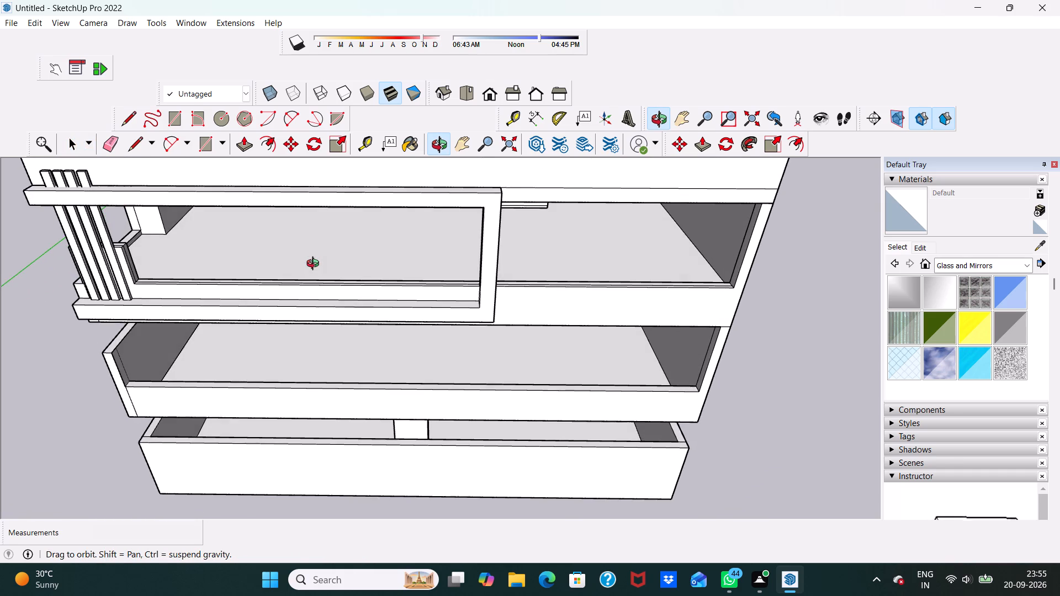
middle_click_drag(315, 265, 315, 260)
scroll(315, 260, "up", 4)
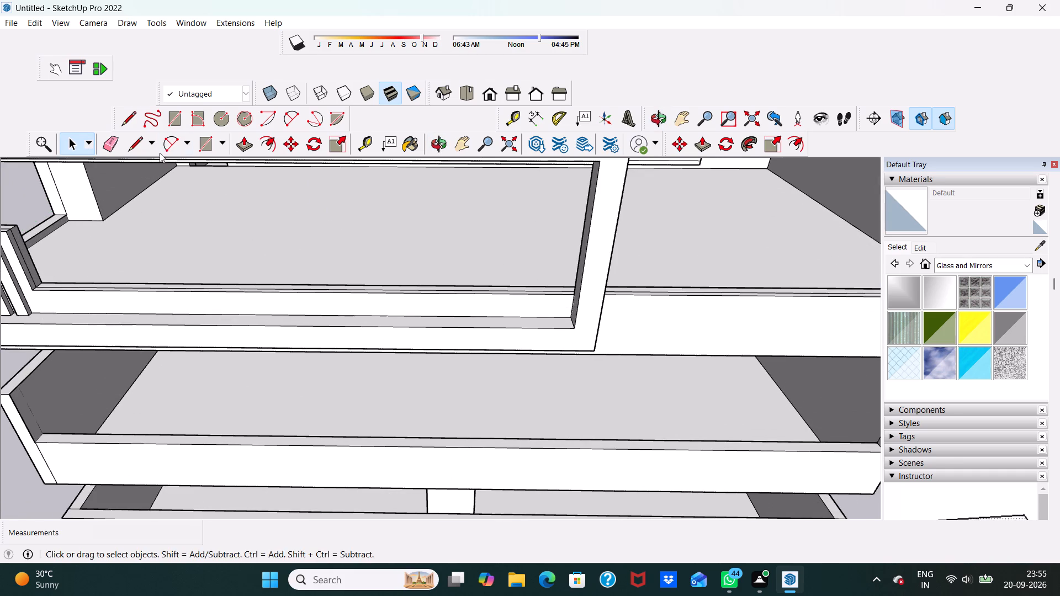
left_click(247, 147)
left_click_drag(243, 214, 258, 249)
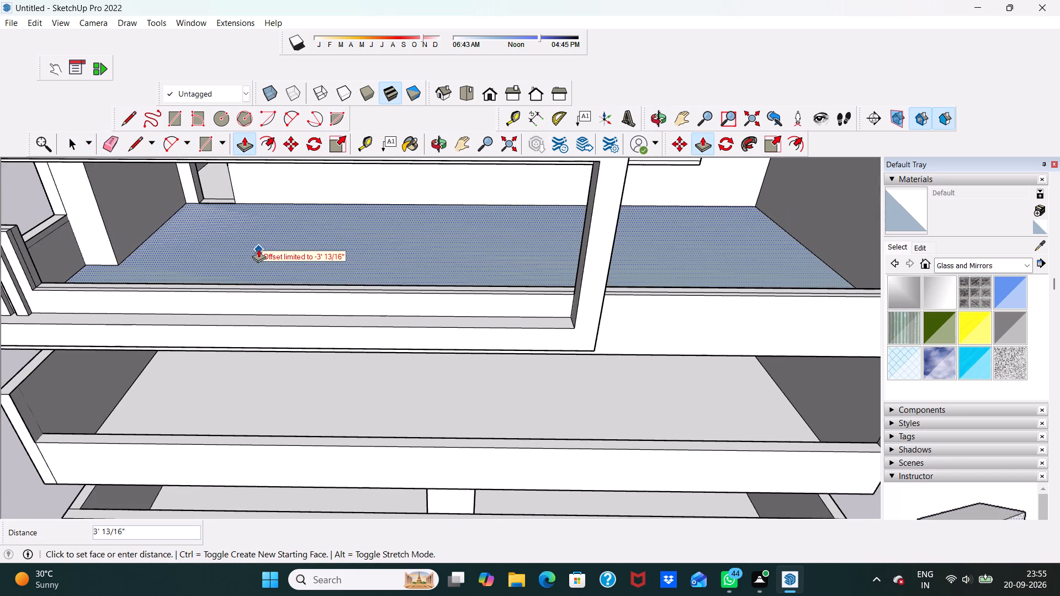
left_click_drag(258, 249, 252, 227)
scroll(271, 216, "down", 1)
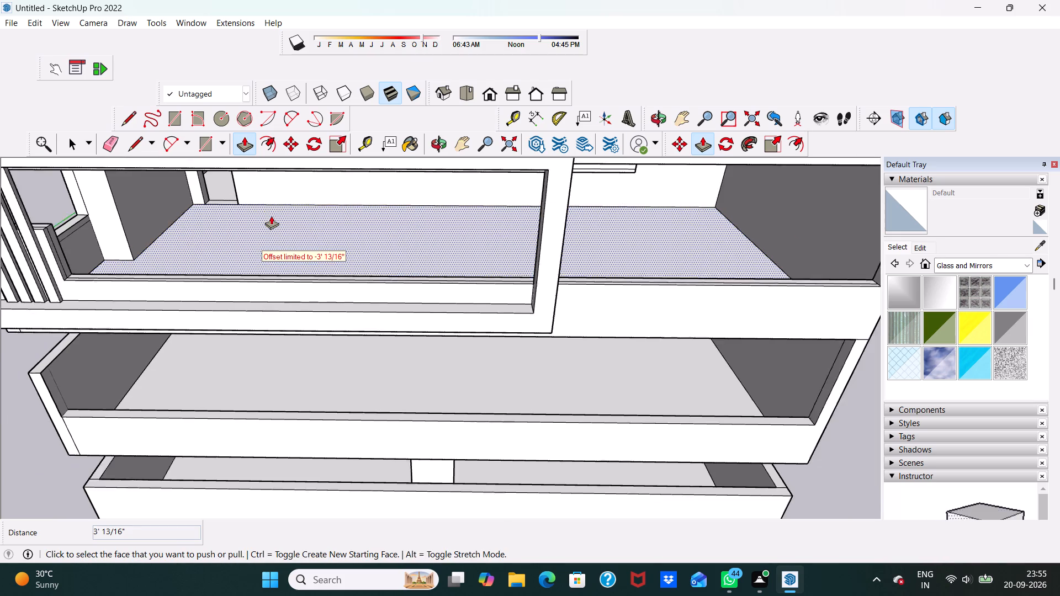
Examine the upper balcony's lowered floor and the slab's underside from above and below.
middle_click_drag(271, 216, 374, 196)
middle_click_drag(223, 333, 203, 133)
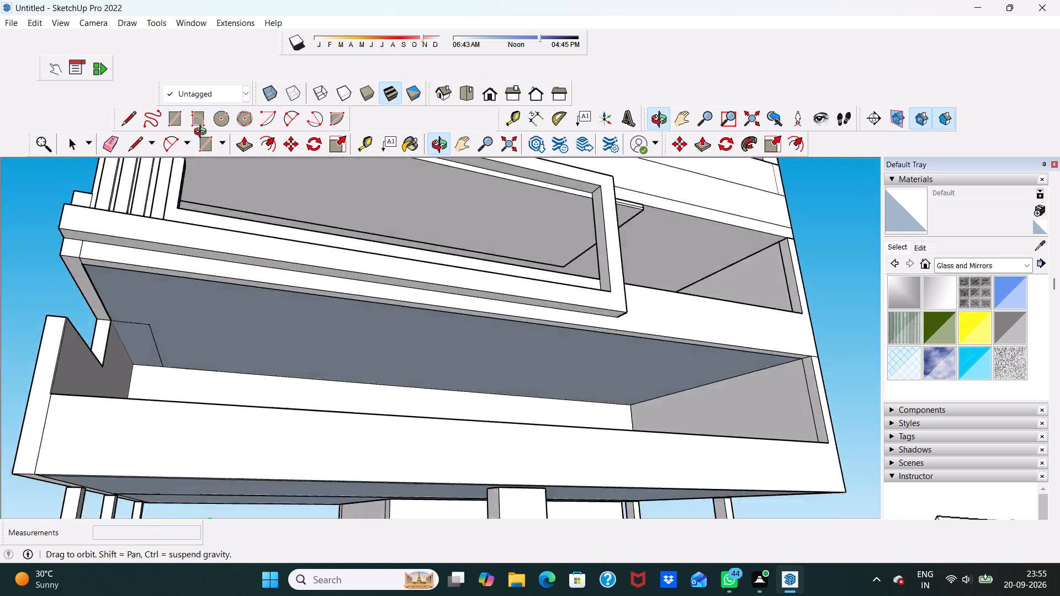
middle_click_drag(203, 133, 125, 418)
scroll(231, 270, "up", 5)
scroll(228, 209, "down", 1)
middle_click_drag(234, 212, 252, 194)
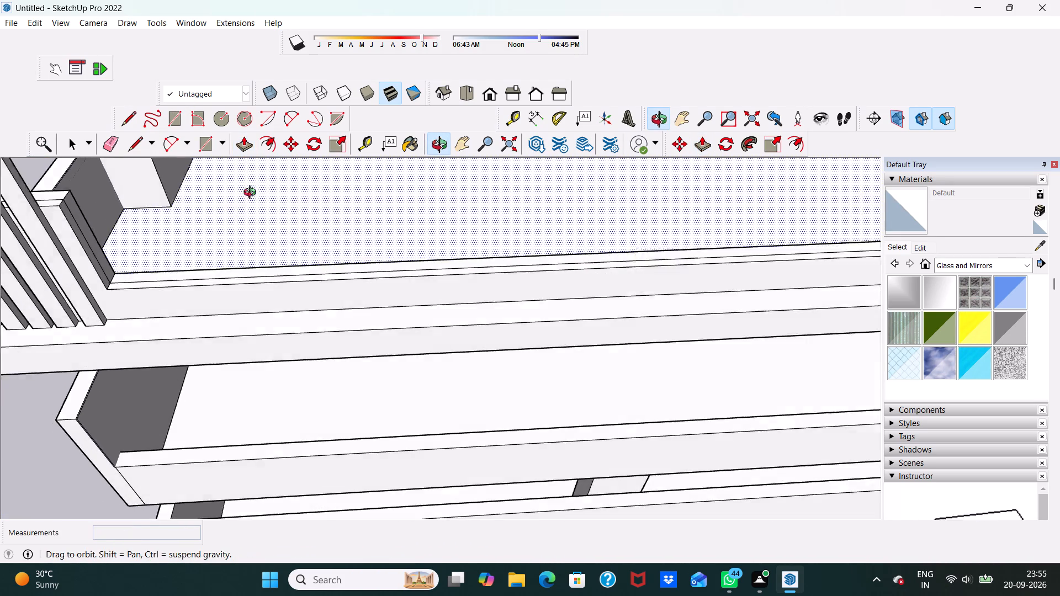
middle_click_drag(252, 194, 255, 188)
key("space")
scroll(172, 252, "down", 3)
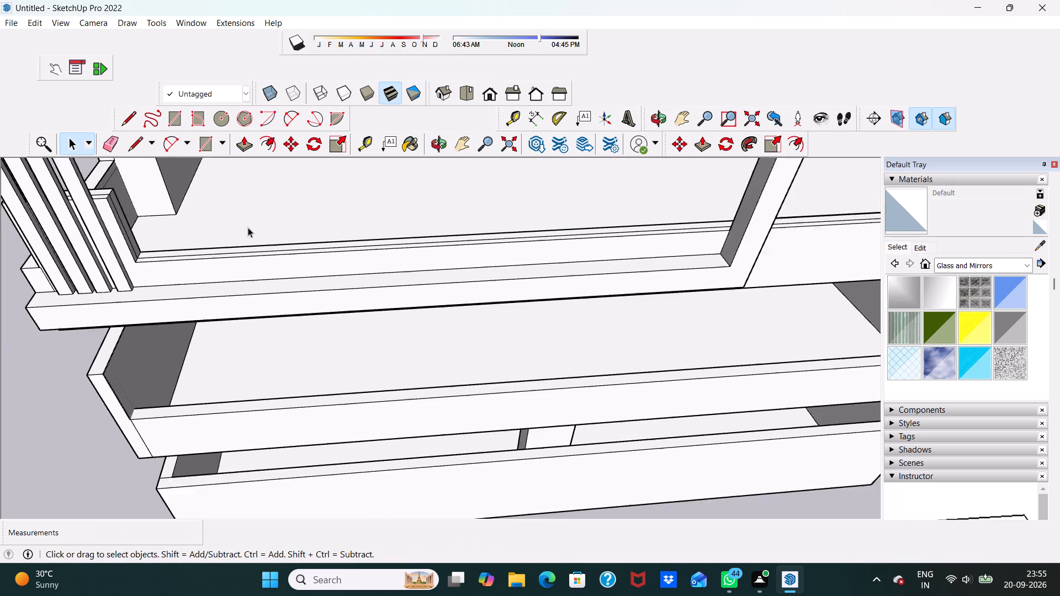
scroll(248, 227, "down", 2)
scroll(370, 284, "down", 6)
middle_click_drag(362, 286, 369, 171)
scroll(369, 171, "up", 6)
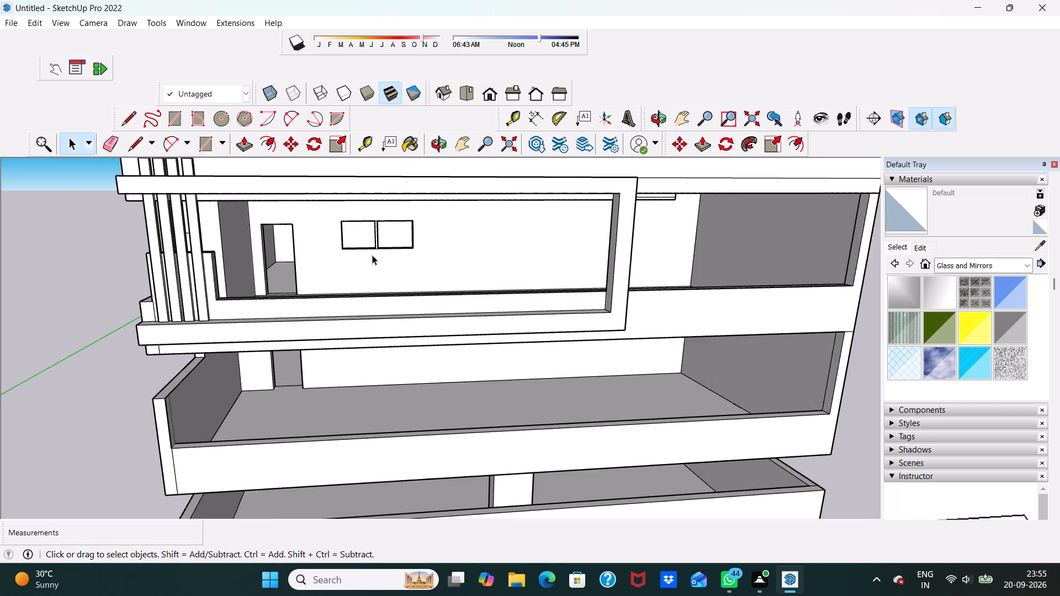
scroll(368, 286, "down", 3)
middle_click_drag(378, 363, 476, 219)
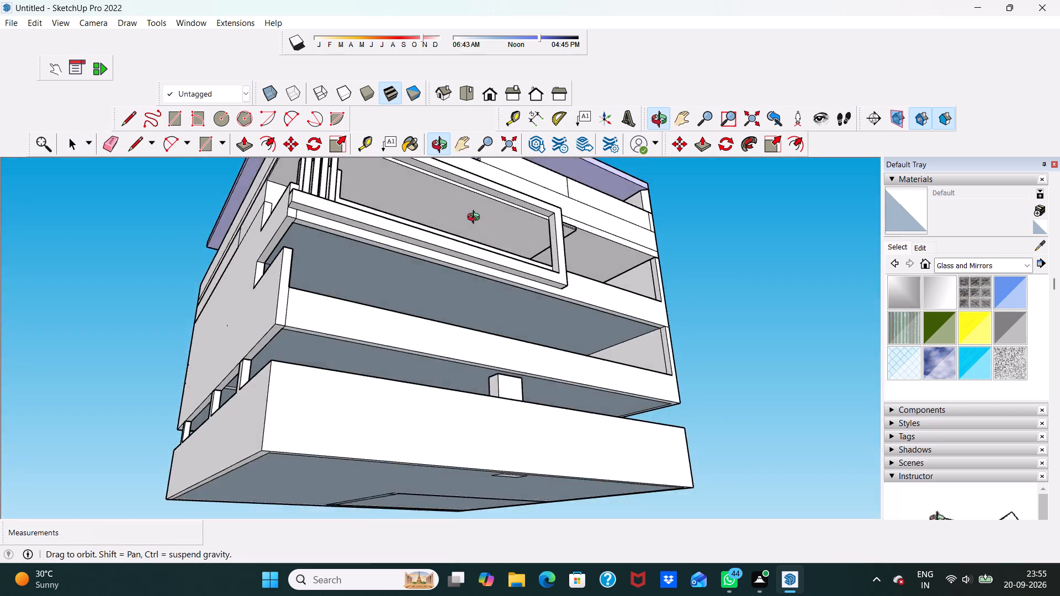
middle_click_drag(476, 219, 383, 211)
scroll(383, 211, "up", 5)
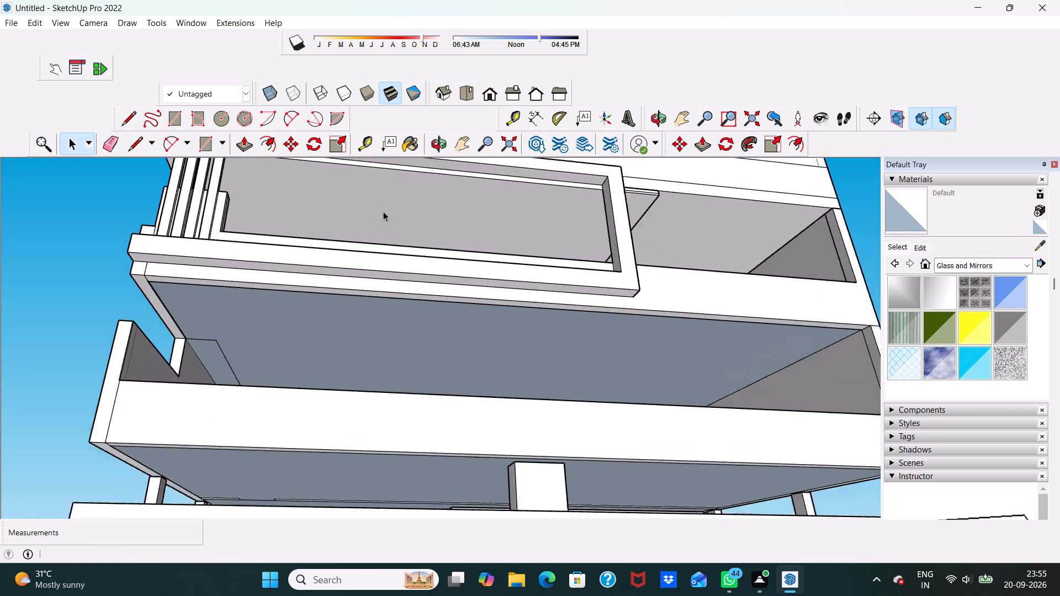
scroll(383, 211, "down", 7)
middle_click_drag(431, 279, 357, 405)
scroll(310, 359, "up", 5)
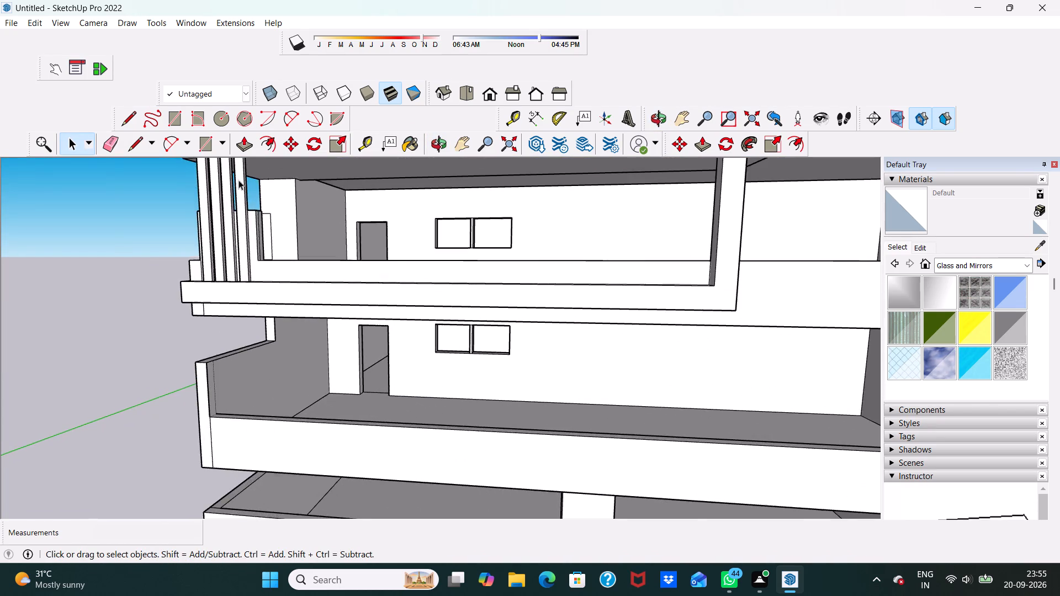
Examine the whole front facade, comparing the framed upper balcony with the storeys beneath it.
scroll(258, 187, "down", 2)
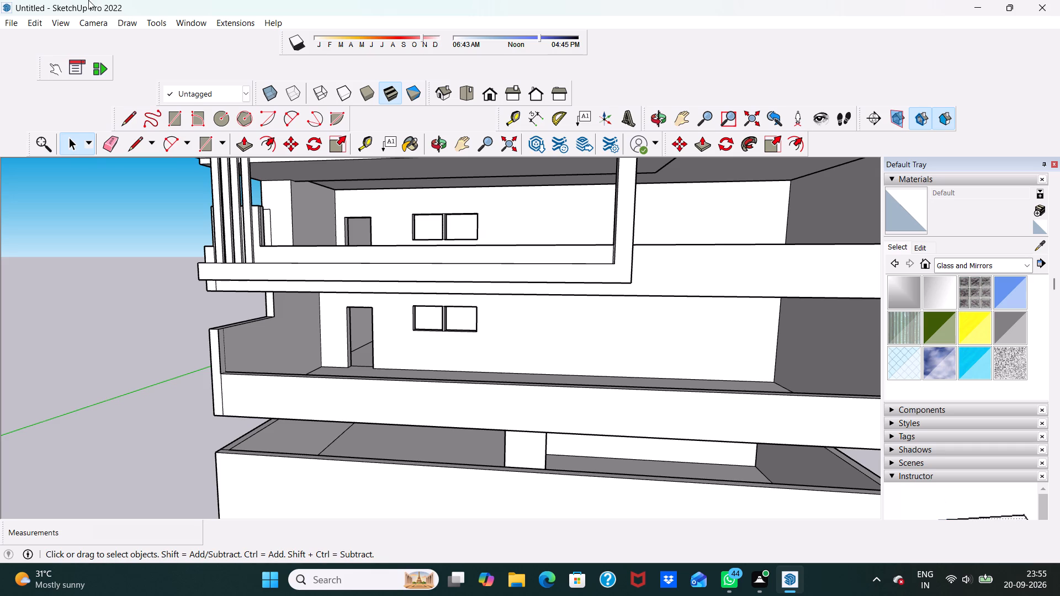
scroll(89, 16, "down", 4)
scroll(130, 251, "down", 2)
middle_click_drag(297, 263, 375, 273)
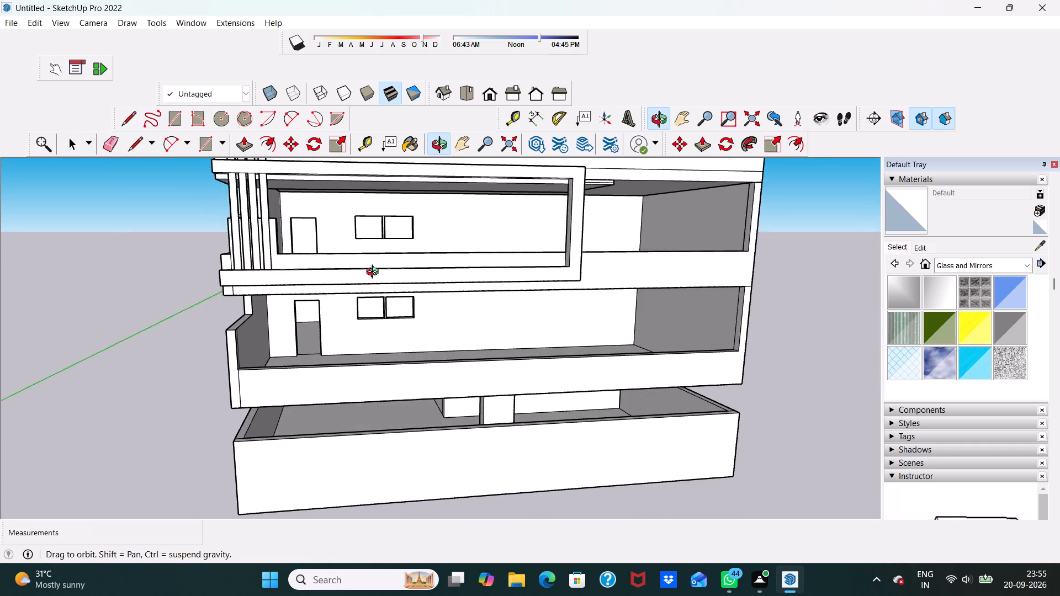
middle_click_drag(375, 273, 372, 265)
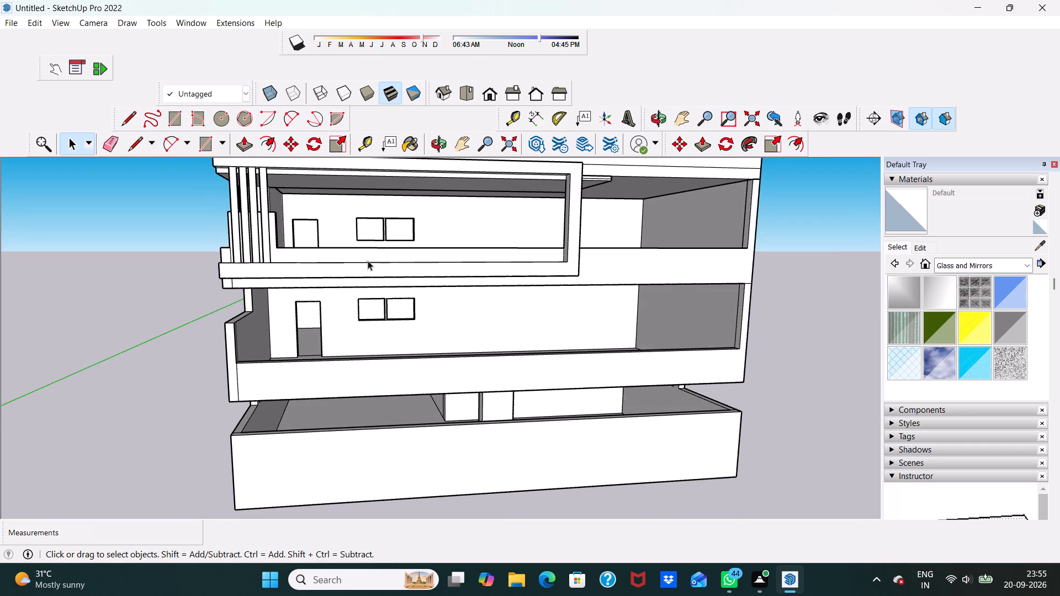
scroll(368, 260, "down", 3)
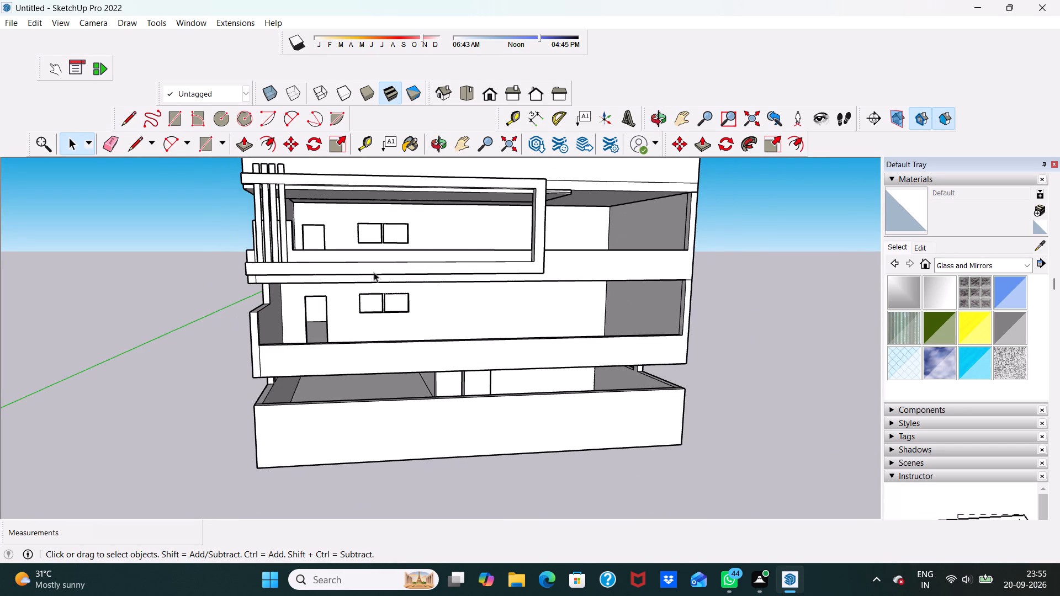
middle_click_drag(382, 277, 365, 309)
scroll(363, 283, "up", 5)
middle_click_drag(335, 271, 333, 274)
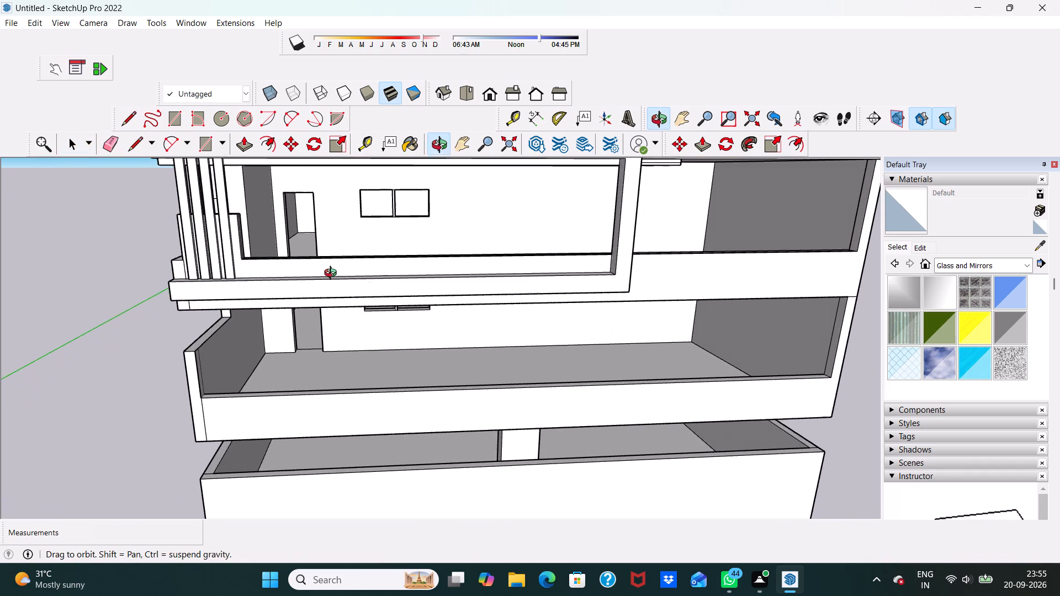
Erase the stray edges on the end face of the upper balcony's raised parapet stub and along the low parapet's top.
middle_click_drag(333, 274, 259, 285)
scroll(259, 285, "up", 1)
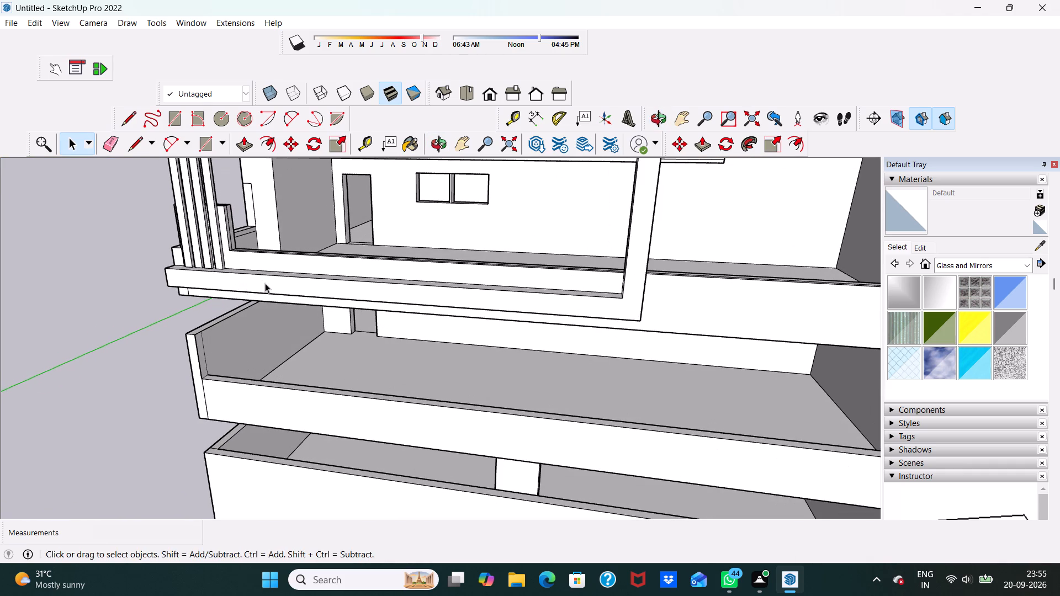
scroll(233, 230, "up", 5)
middle_click_drag(232, 229, 218, 240)
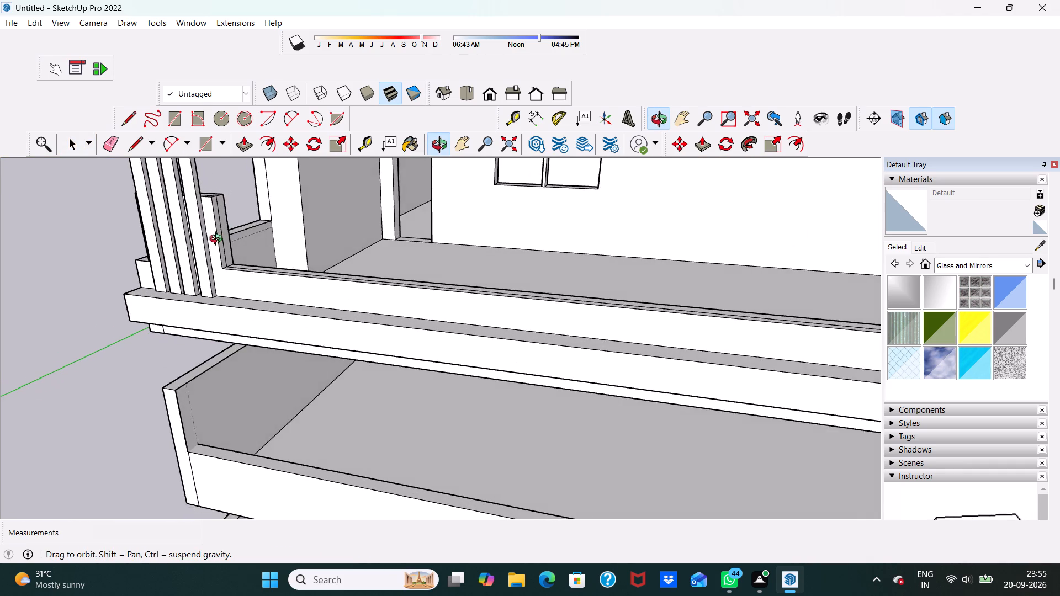
middle_click_drag(218, 240, 199, 247)
scroll(198, 247, "up", 1)
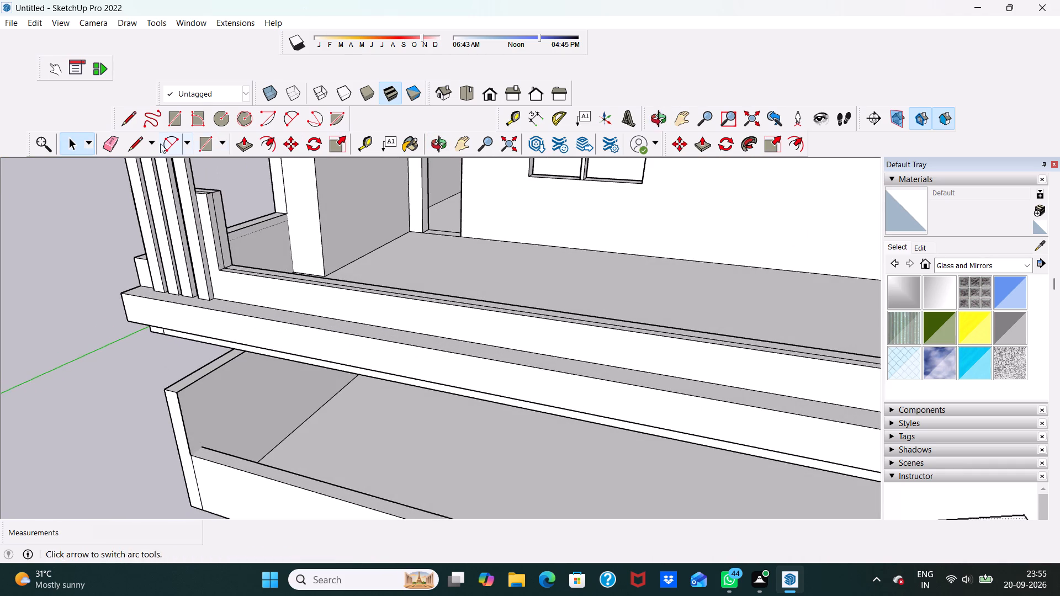
left_click(103, 143)
scroll(305, 220, "up", 4)
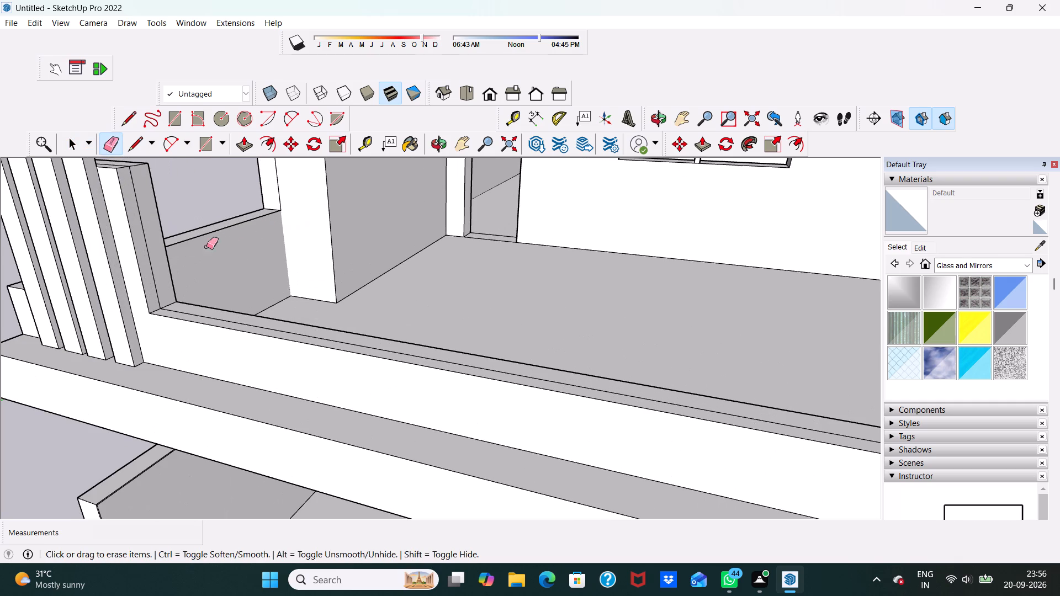
left_click(145, 242)
scroll(246, 405, "up", 2)
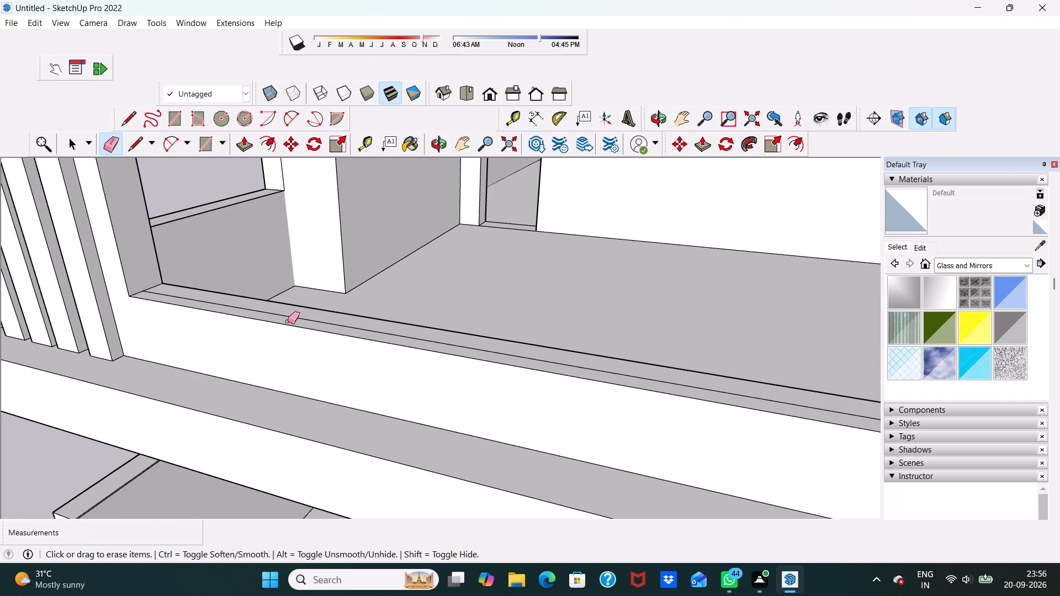
left_click(290, 317)
scroll(290, 317, "down", 4)
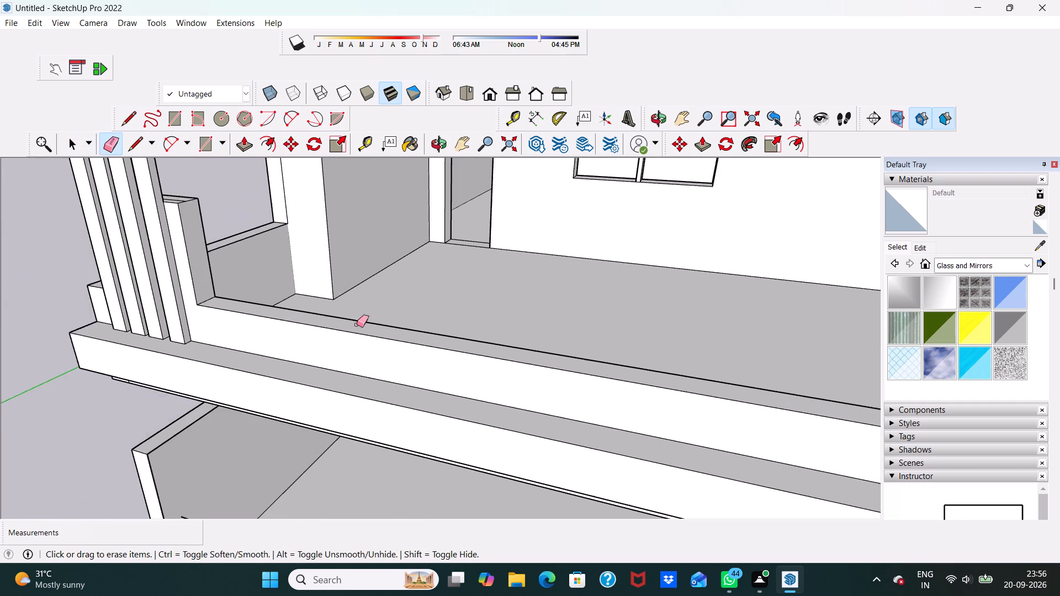
scroll(357, 324, "down", 8)
key("space")
Push/Pull the end face of the raised parapet stub beside the slats along the balcony front by about 17'.
left_click(289, 278)
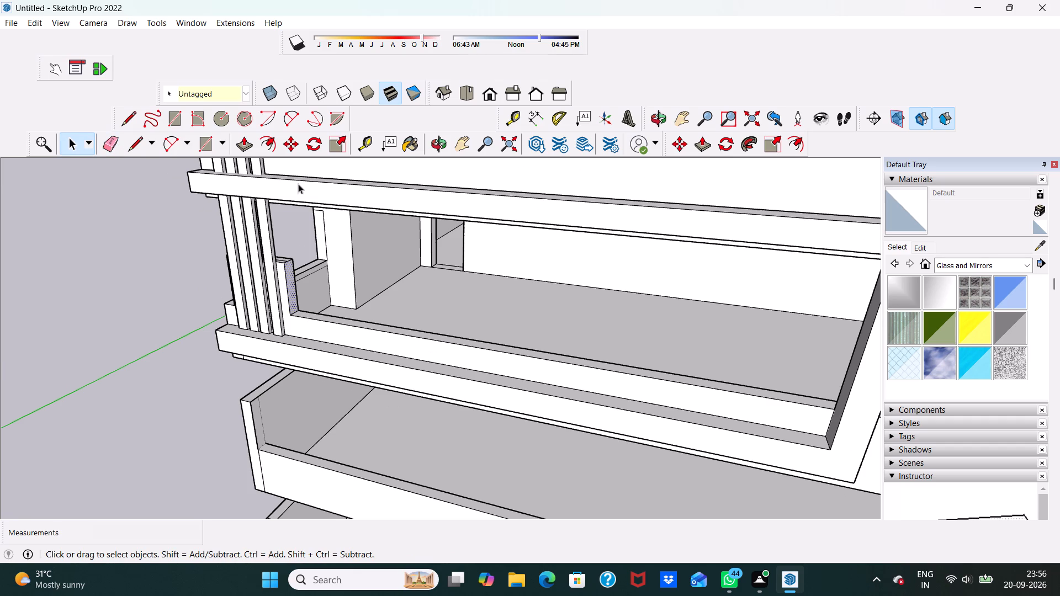
left_click(246, 143)
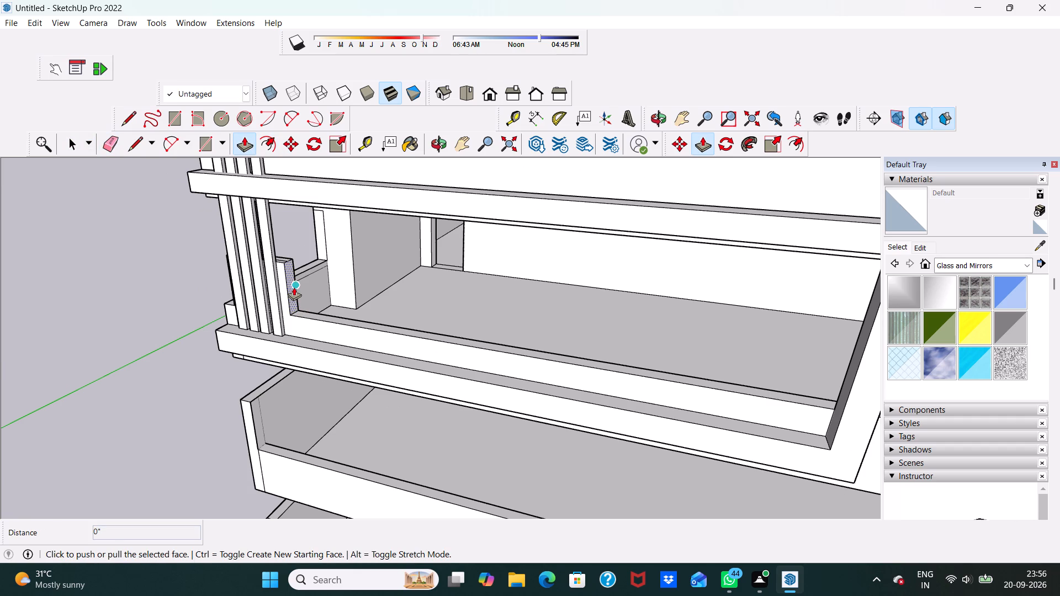
left_click(294, 287)
scroll(464, 334, "down", 2)
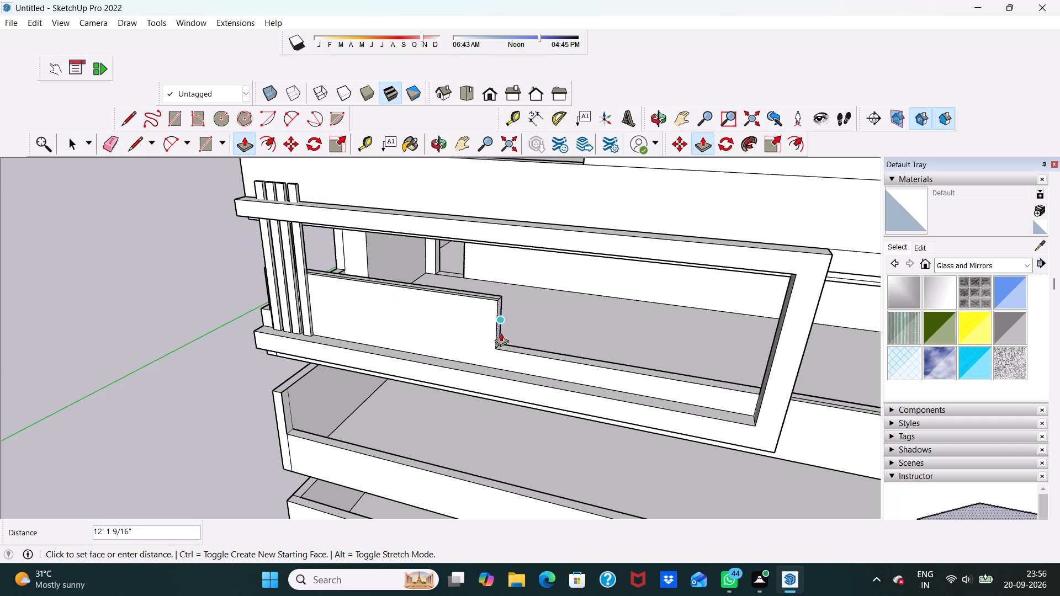
scroll(516, 354, "down", 5)
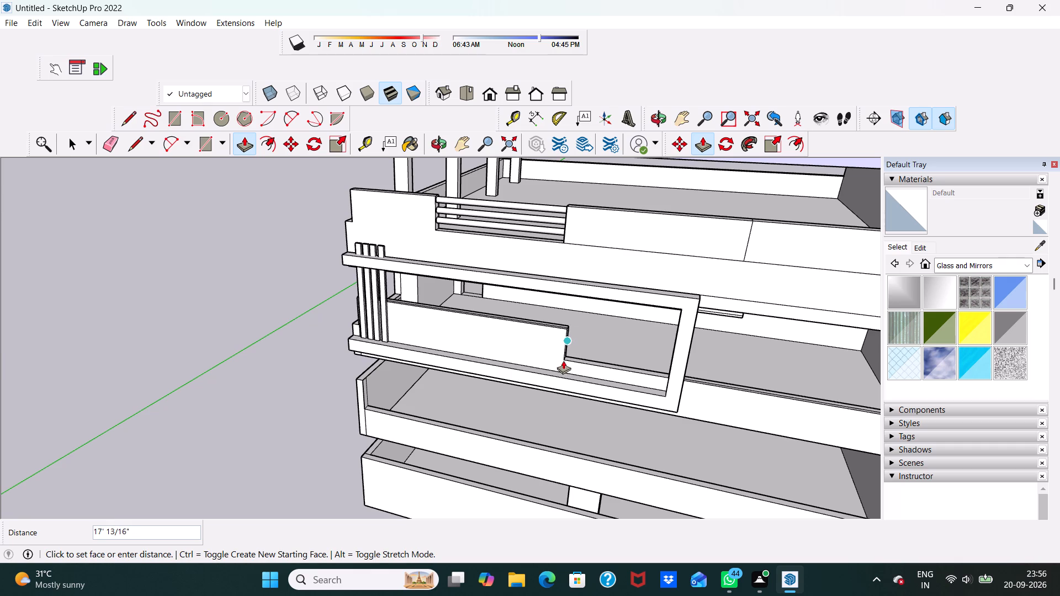
left_click(563, 360)
scroll(566, 347, "down", 2)
middle_click_drag(568, 345, 658, 338)
scroll(593, 356, "up", 3)
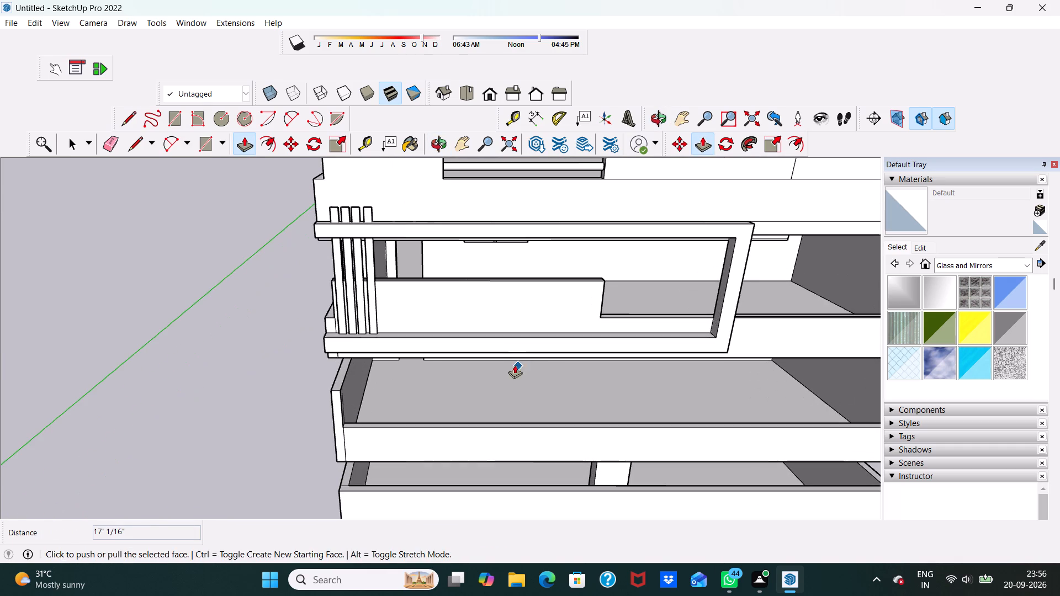
key("space")
Draw a rectangle about 16' 6" long on the raised parapet's front face, from beside the slats to its far end at the top.
scroll(423, 296, "up", 5)
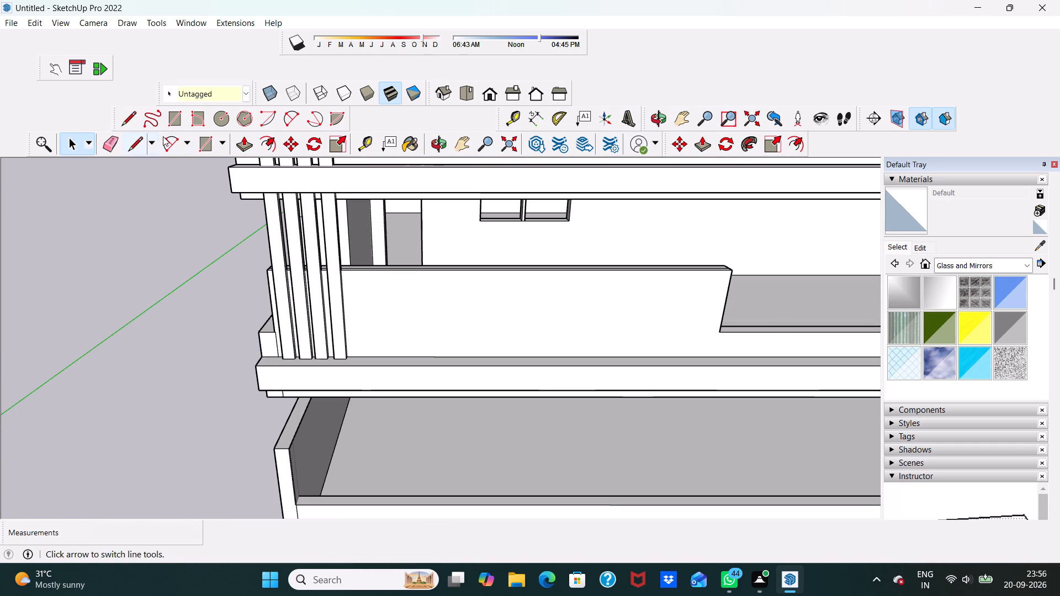
left_click(200, 138)
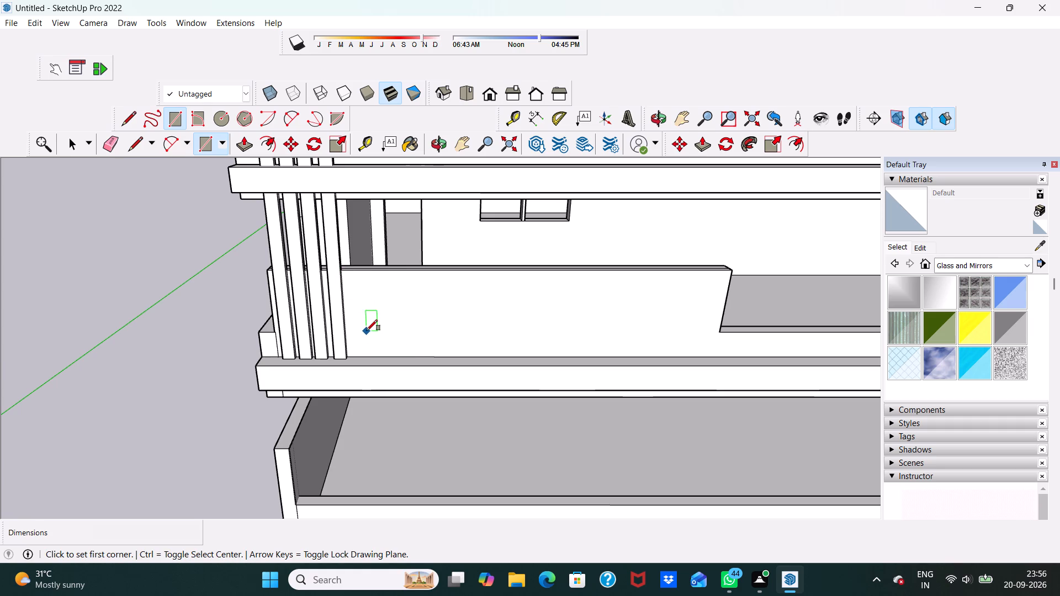
left_click(367, 331)
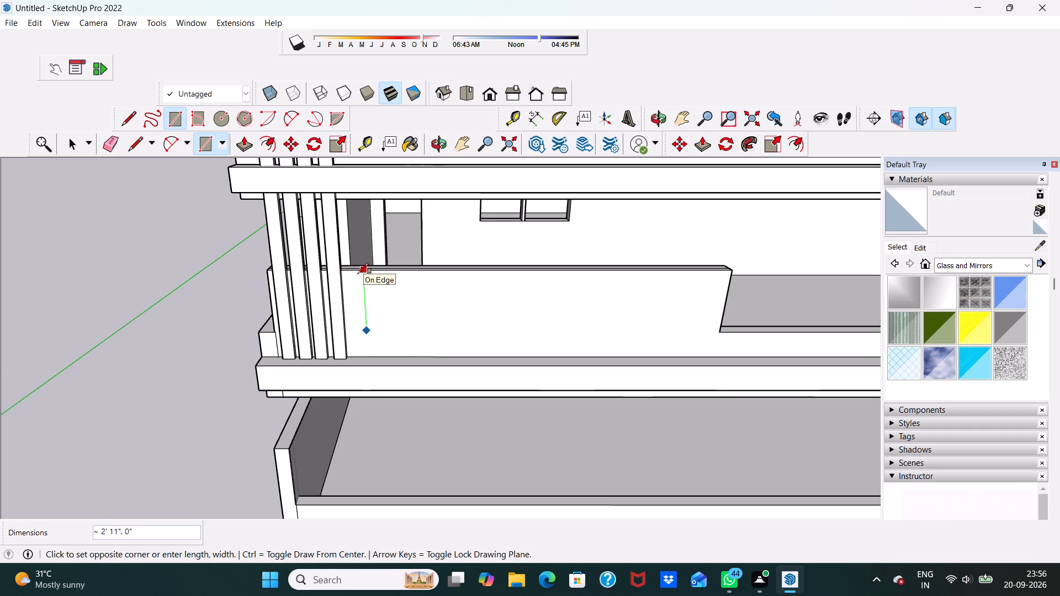
left_click(361, 271)
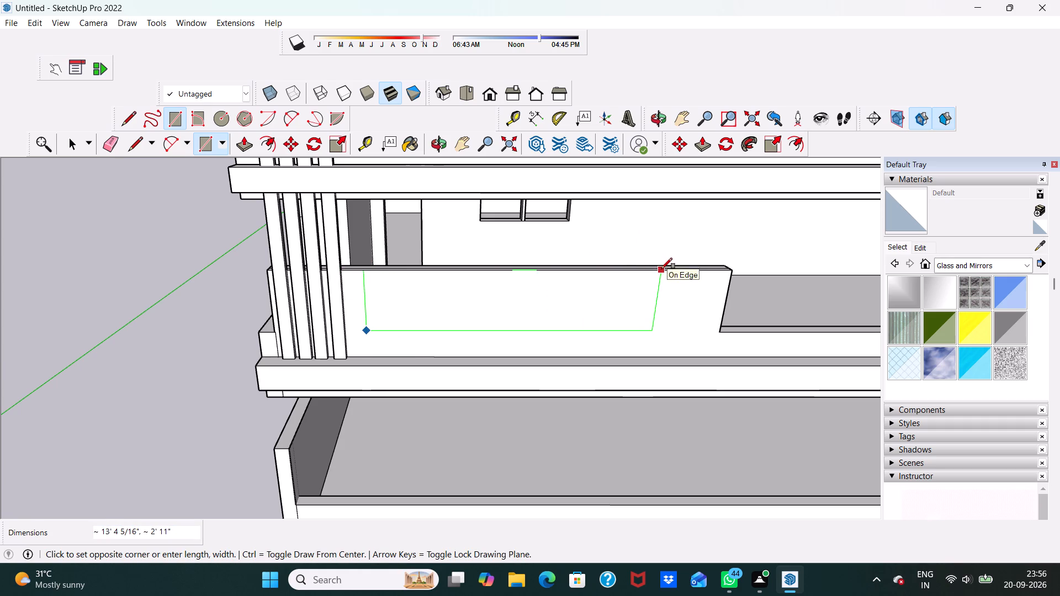
left_click(730, 275)
Erase the lengthwise edge running along the top of the raised parapet.
middle_click_drag(557, 291, 547, 357)
scroll(284, 310, "up", 4)
scroll(441, 321, "up", 4)
key("space")
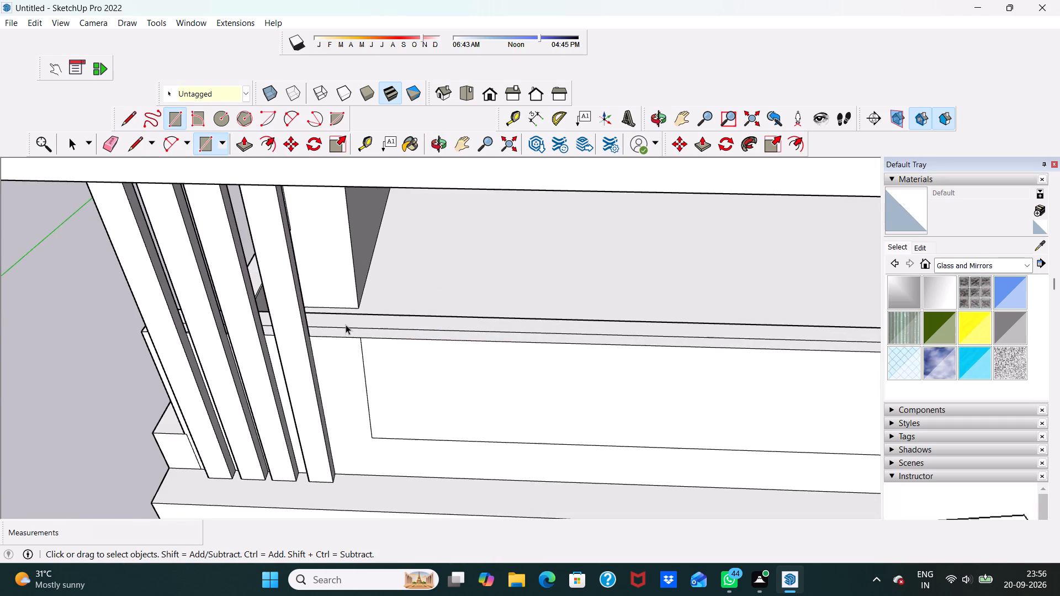
scroll(372, 313, "up", 4)
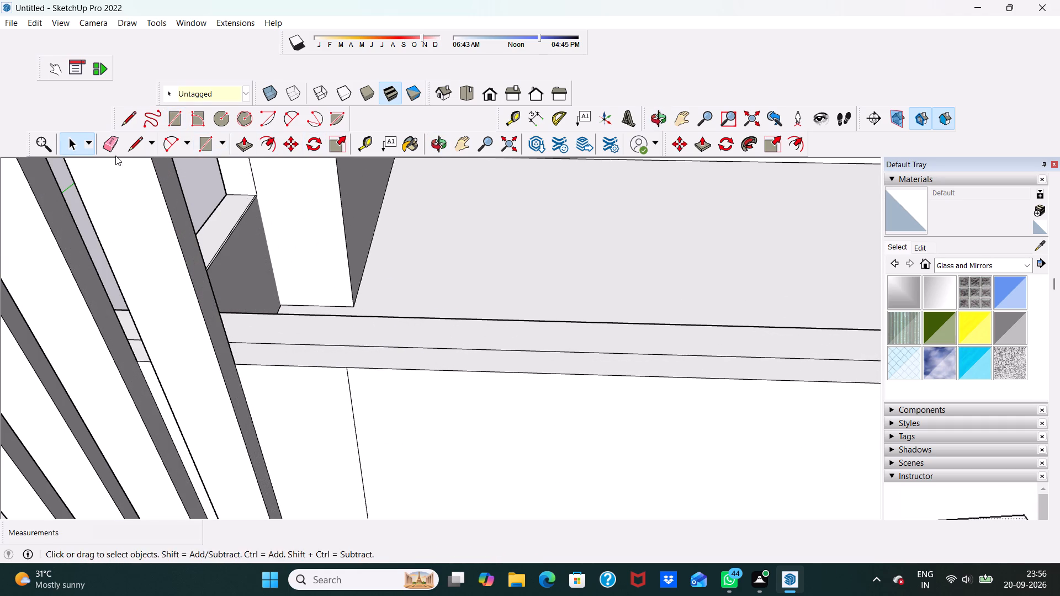
left_click(110, 139)
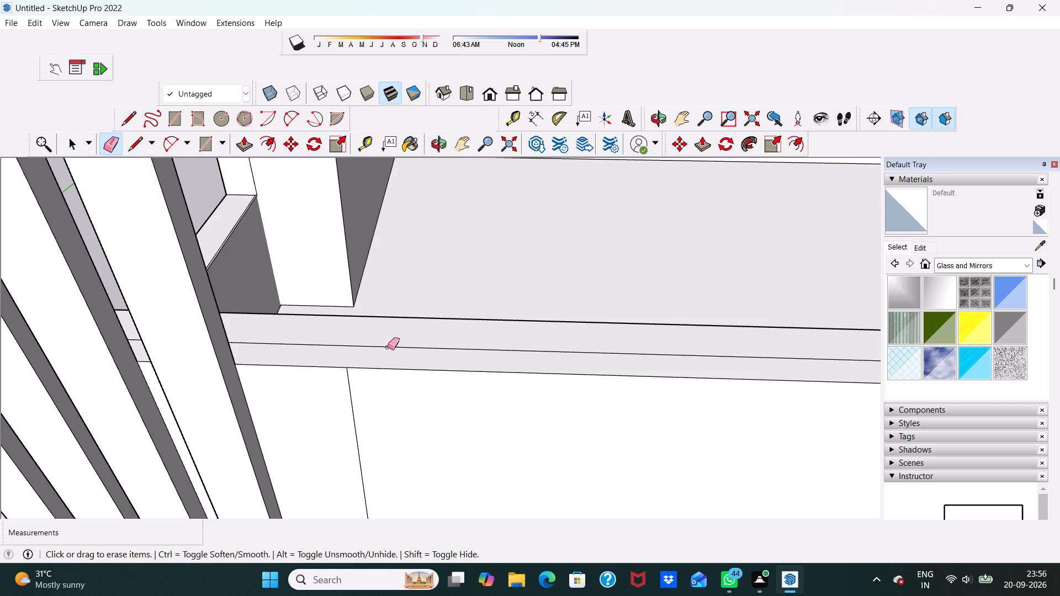
left_click(388, 347)
scroll(388, 336, "down", 3)
scroll(420, 333, "up", 1)
scroll(438, 330, "down", 12)
key("space")
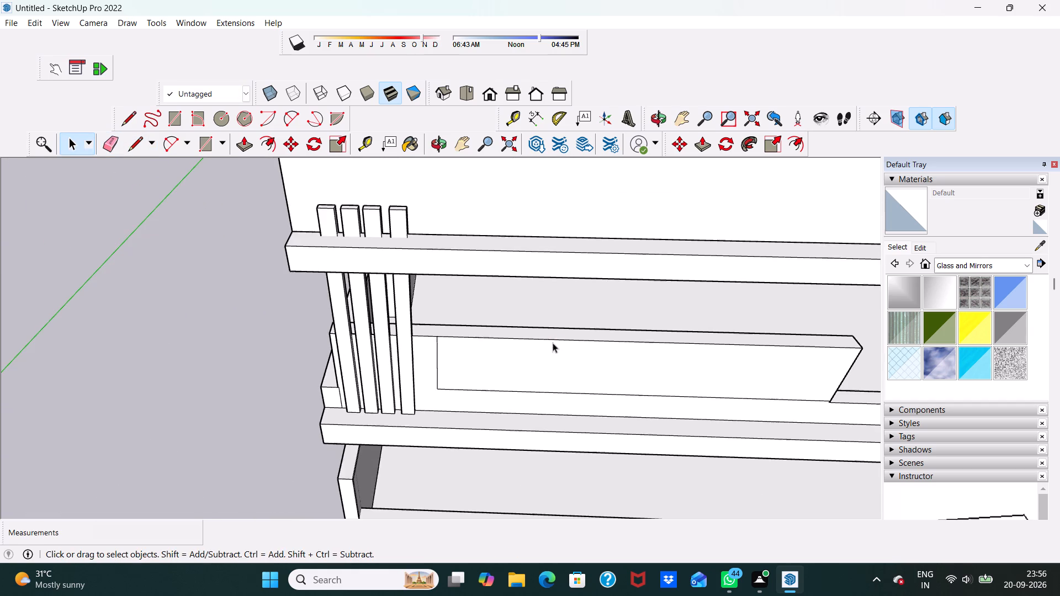
Draw a line across the raised parapet's top from the rectangle's upper corner near the slats to the rear edge.
middle_click_drag(577, 337, 540, 381)
scroll(319, 314, "up", 2)
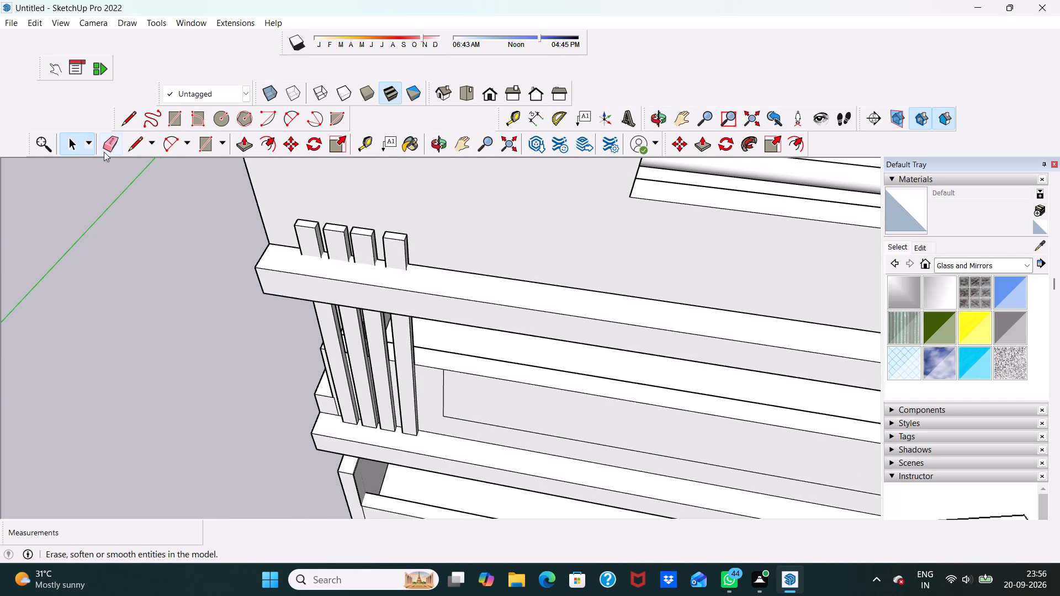
left_click(132, 142)
scroll(470, 334, "up", 2)
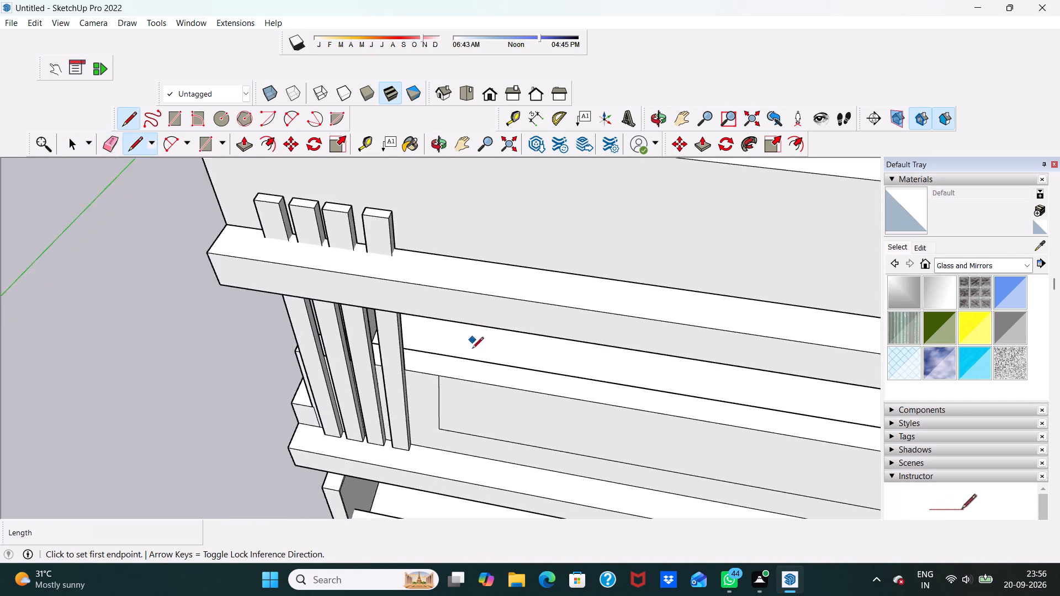
left_click(434, 380)
left_click(446, 356)
scroll(496, 352, "down", 4)
key("space")
Draw a narrow upright rectangle about 8" wide and 4' 3" tall across the full height of the raised parapet's front.
scroll(563, 373, "down", 4)
middle_click_drag(562, 372, 559, 306)
scroll(570, 330, "down", 4)
middle_click_drag(647, 373, 648, 373)
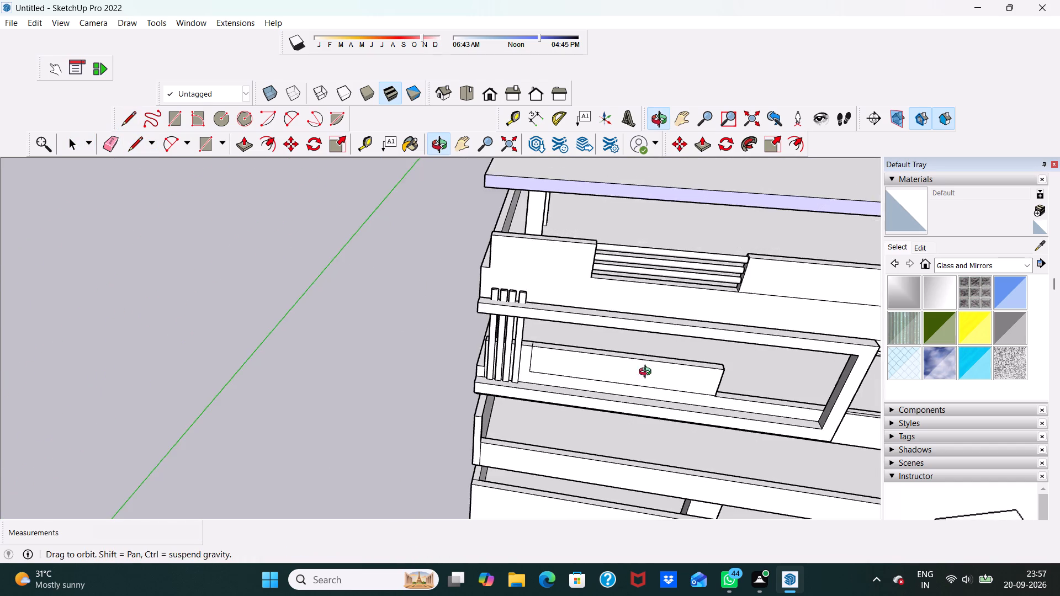
middle_click_drag(648, 373, 641, 332)
scroll(615, 369, "up", 5)
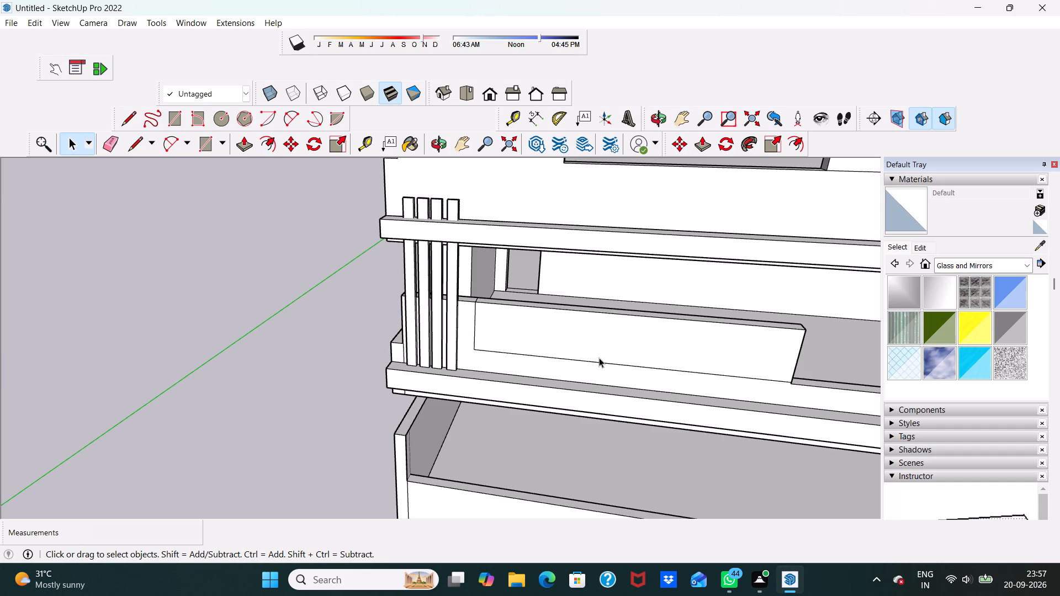
scroll(634, 399, "up", 5)
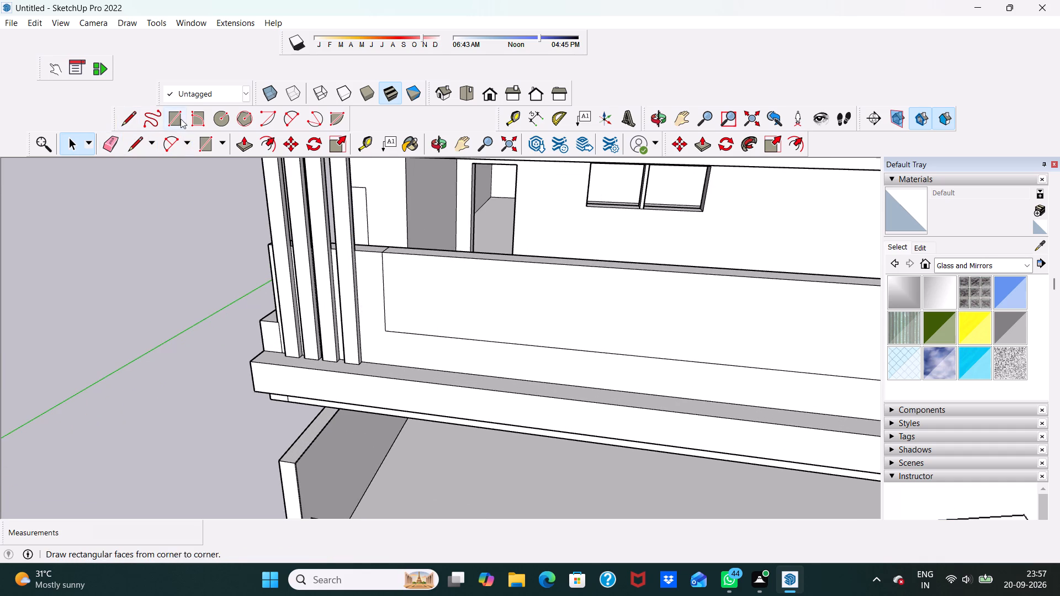
left_click(166, 113)
scroll(640, 243, "down", 3)
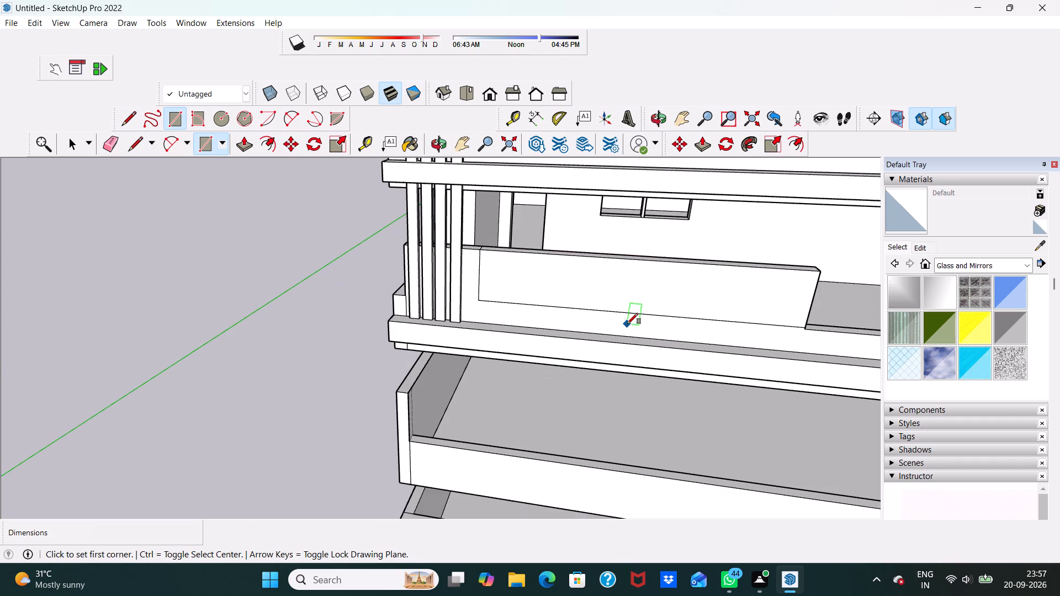
scroll(627, 324, "up", 4)
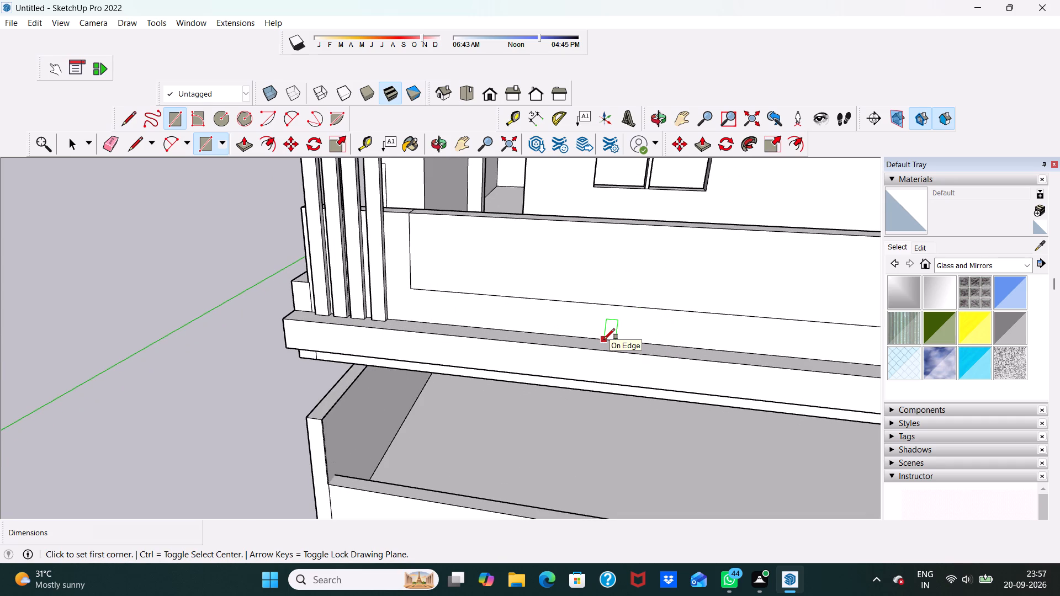
scroll(665, 339, "down", 8)
scroll(742, 339, "up", 1)
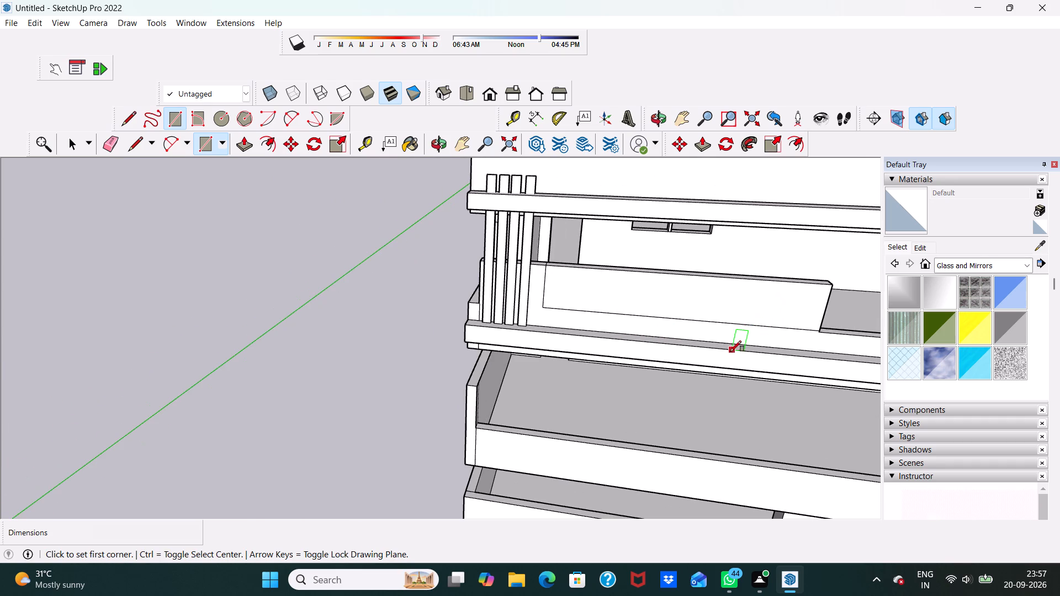
left_click(706, 339)
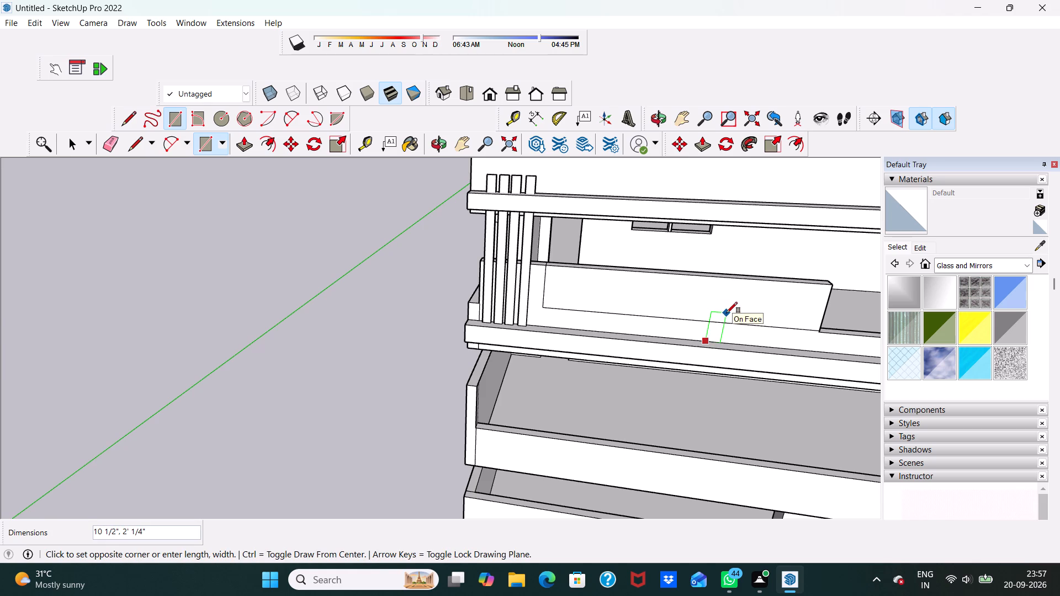
left_click(730, 281)
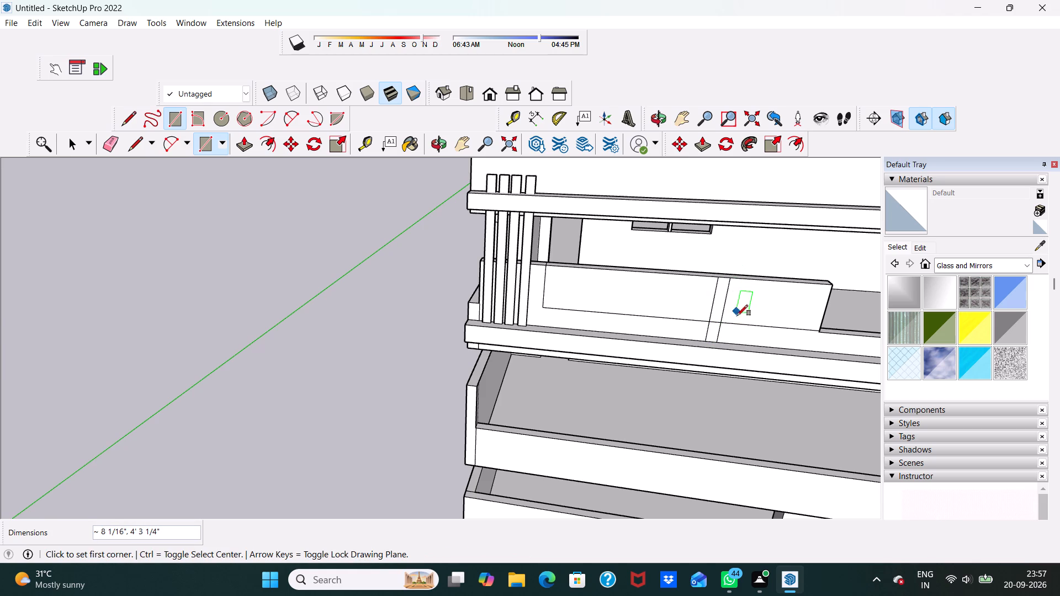
key("space")
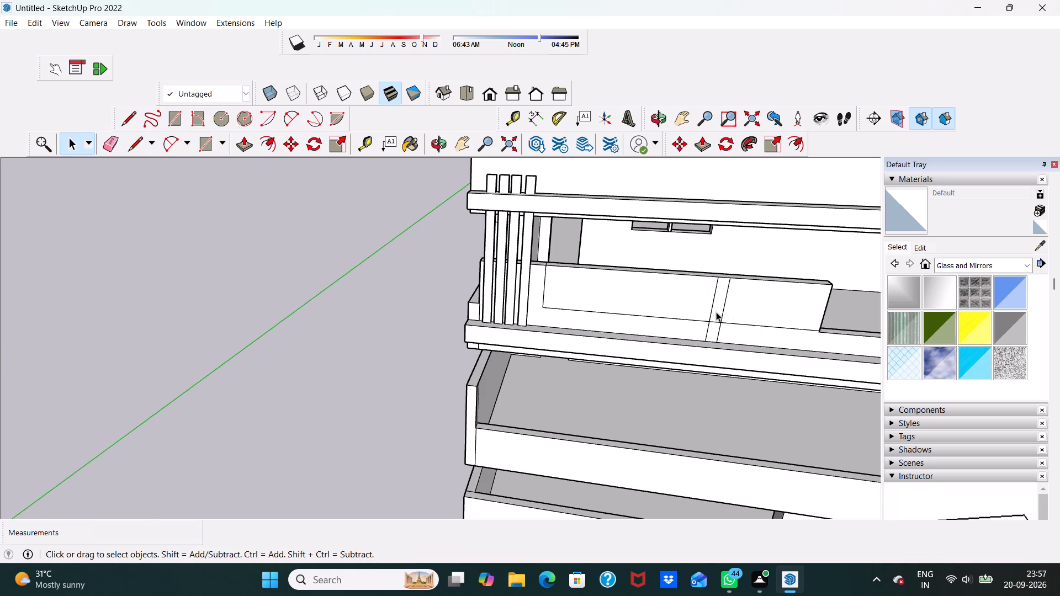
Copy the lower section of the narrow upright strip twice along the parapet's base, about 1' 4" apart, away from the slats.
double_click(716, 312)
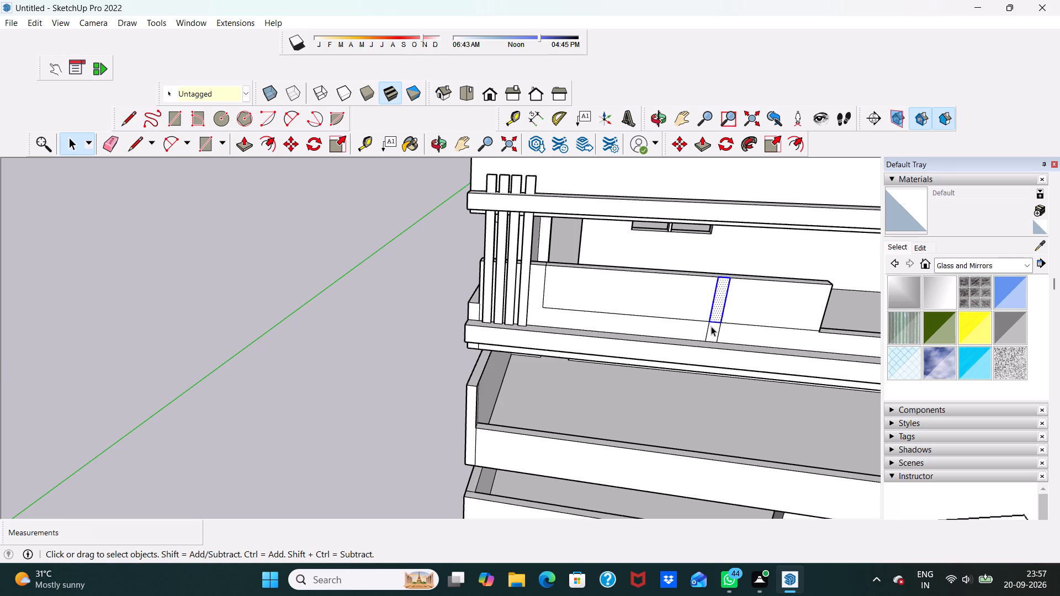
scroll(711, 326, "down", 1)
key("space")
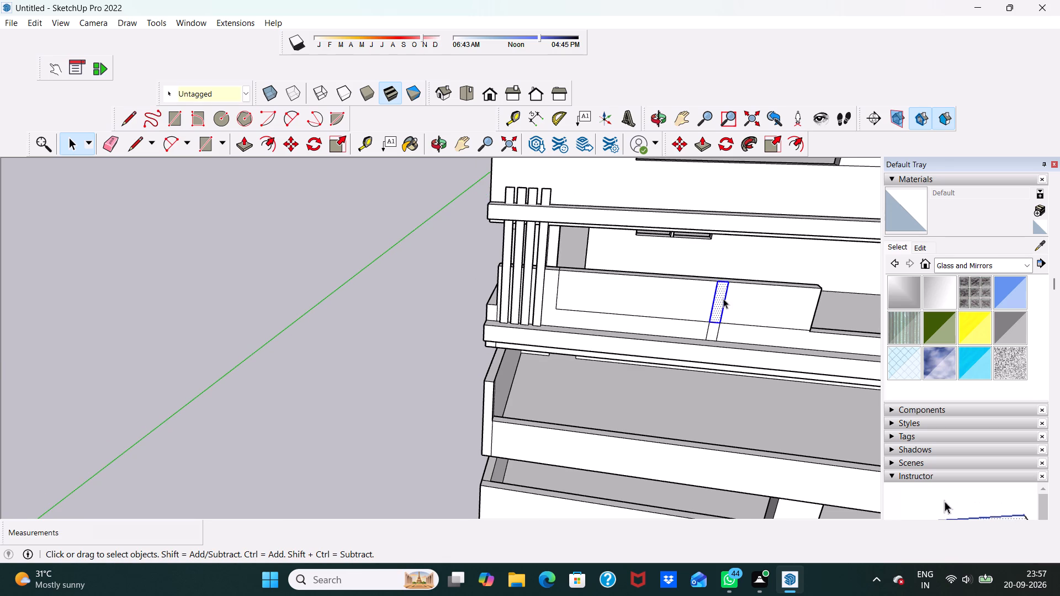
double_click(714, 328)
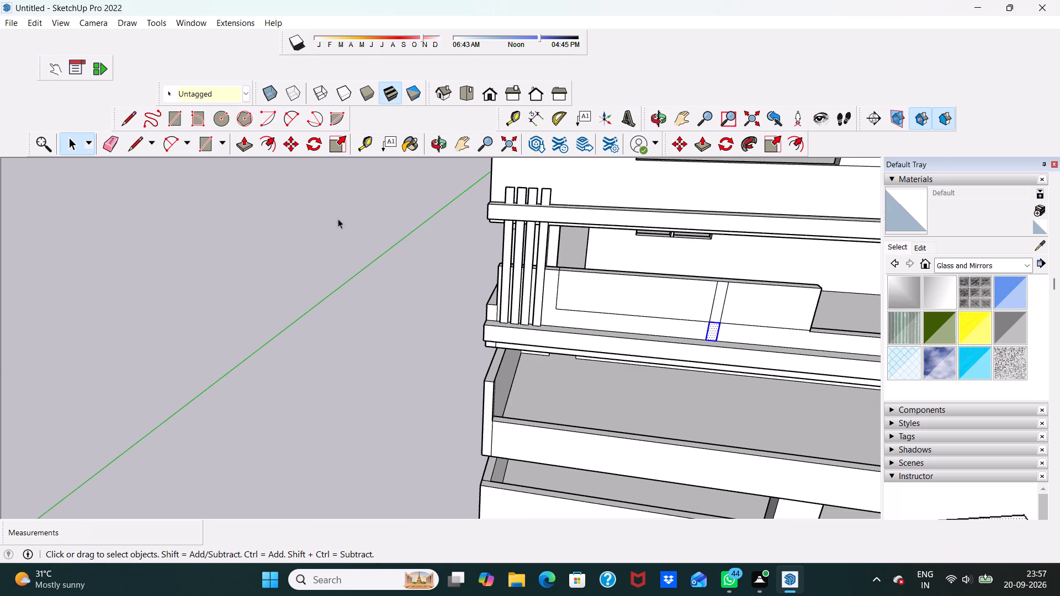
left_click(287, 141)
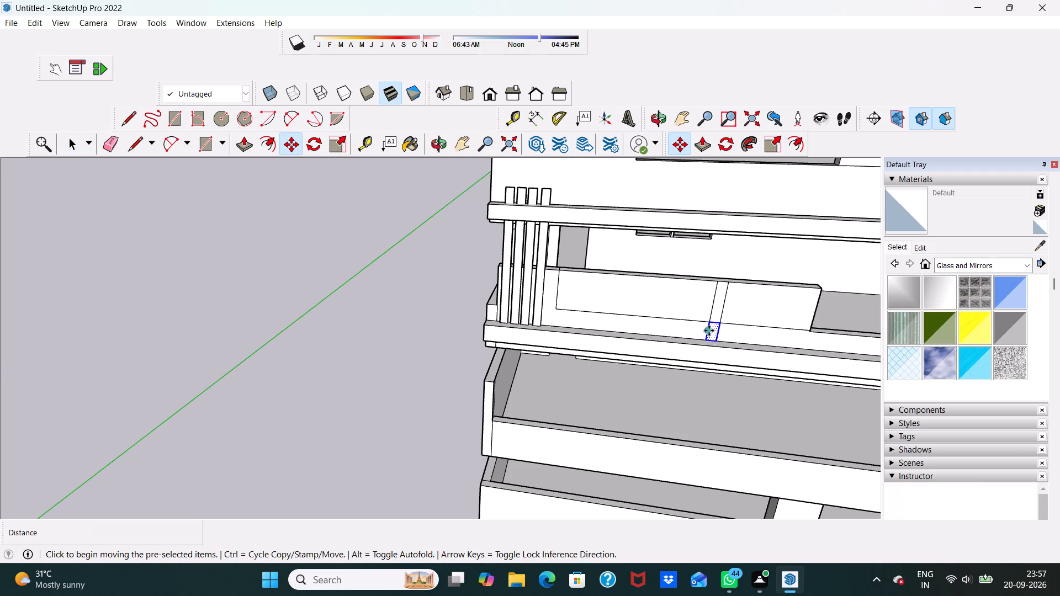
left_click(715, 333)
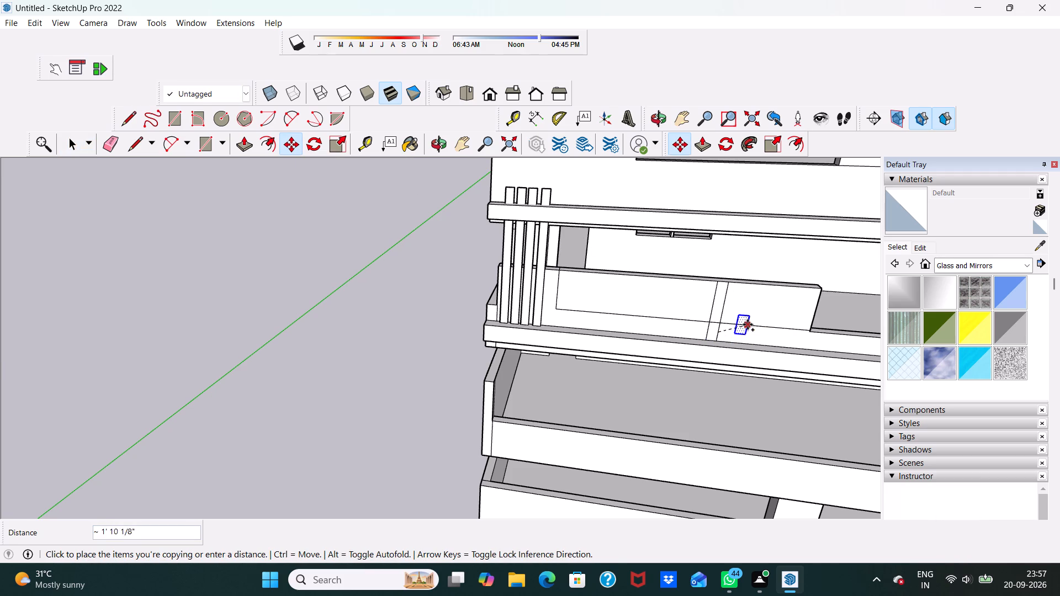
left_click(739, 336)
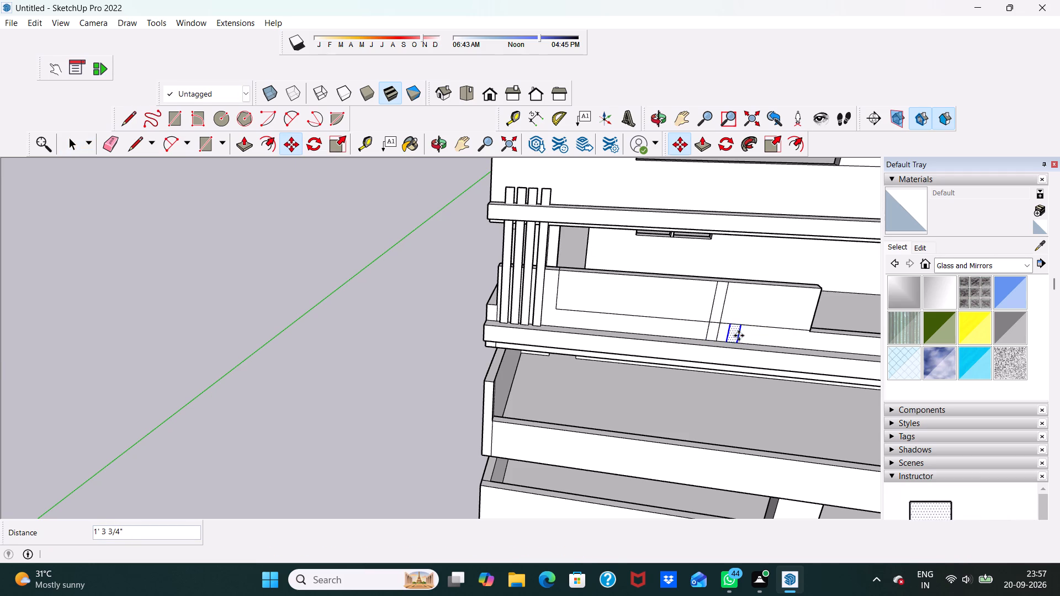
left_click(737, 337)
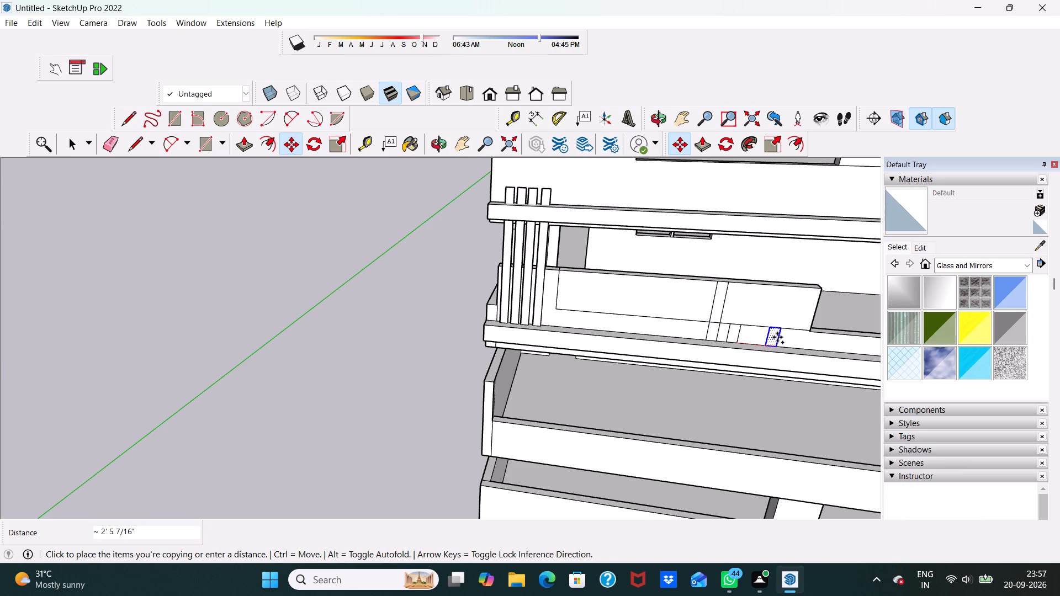
left_click(756, 341)
scroll(771, 330, "down", 3)
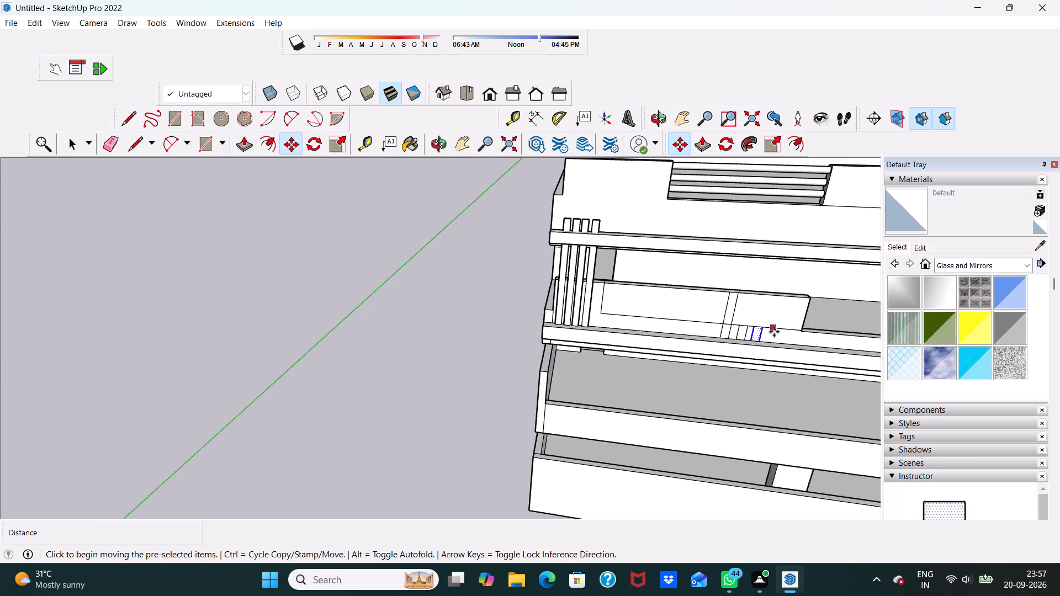
Extrude the copied strip section farthest from the slats 3" out of the parapet's front face.
scroll(808, 331, "up", 4)
key("space")
scroll(773, 337, "right", 1)
scroll(723, 340, "up", 3)
middle_click_drag(707, 328, 711, 322)
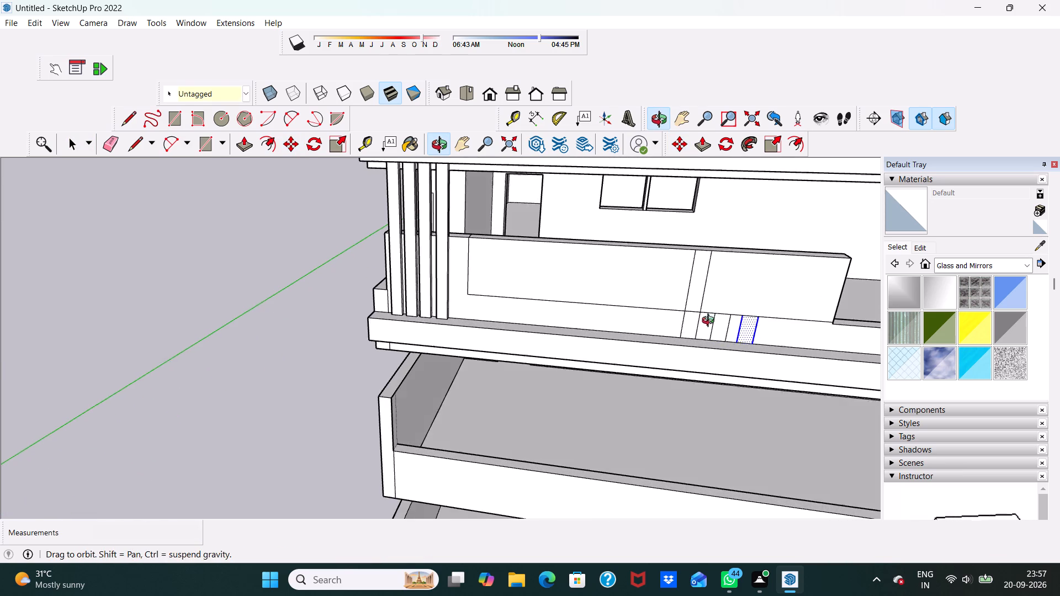
middle_click_drag(711, 322, 730, 311)
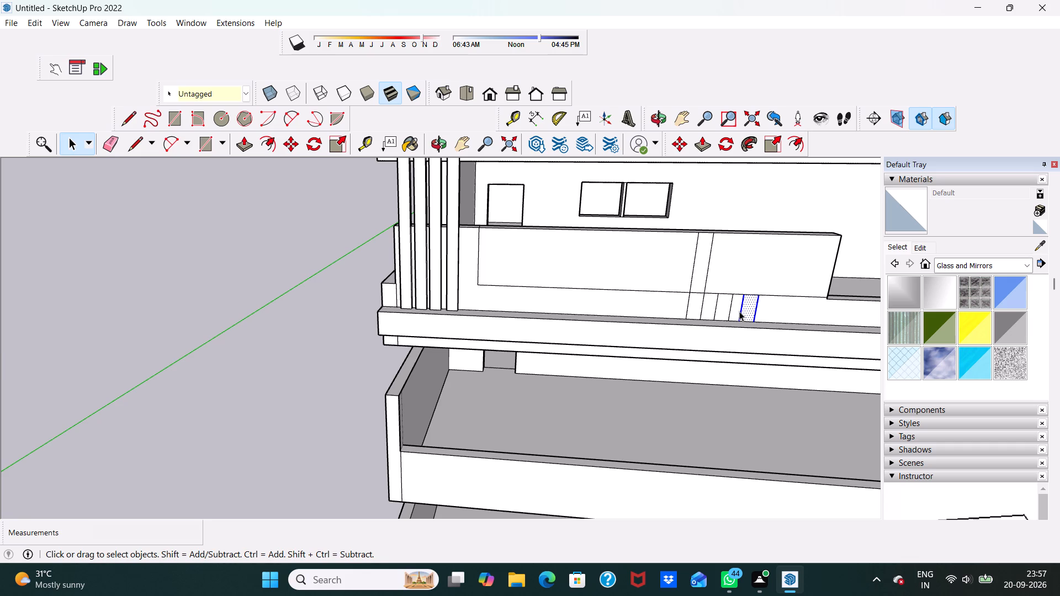
scroll(736, 335, "up", 3)
middle_click_drag(694, 321, 663, 367)
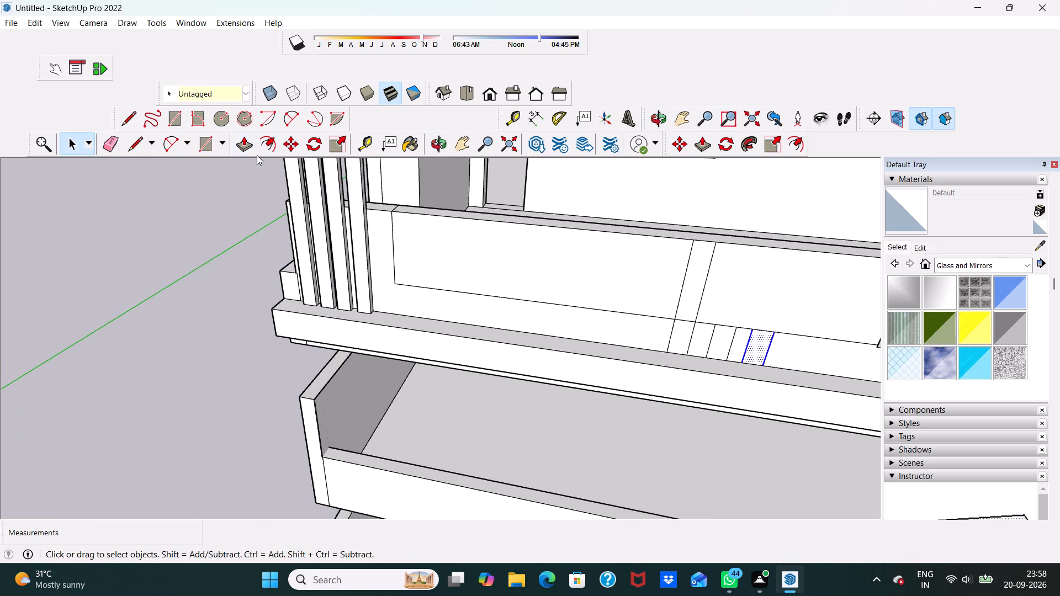
left_click(238, 139)
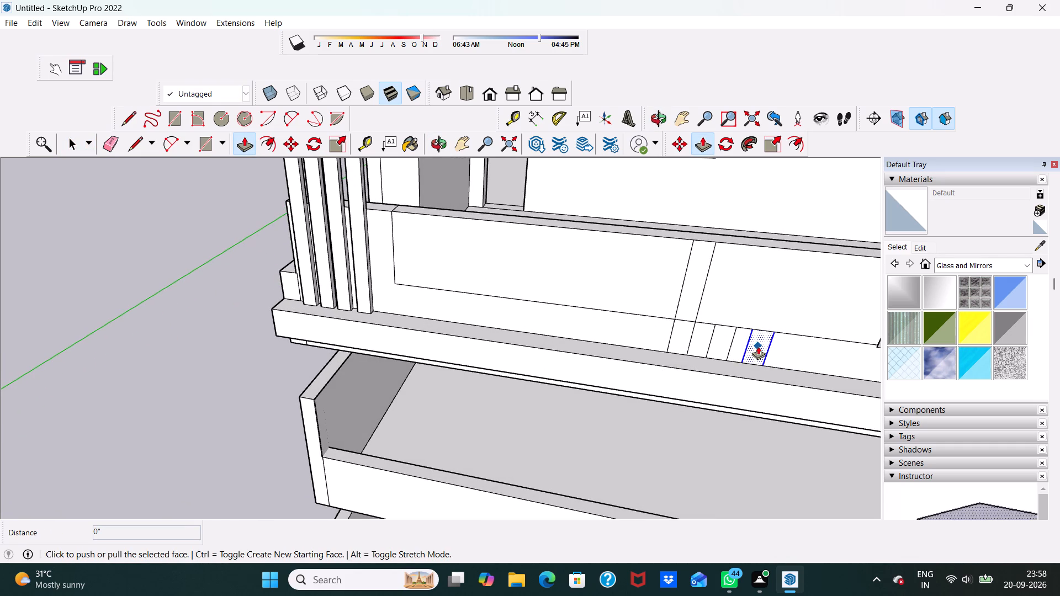
left_click(758, 346)
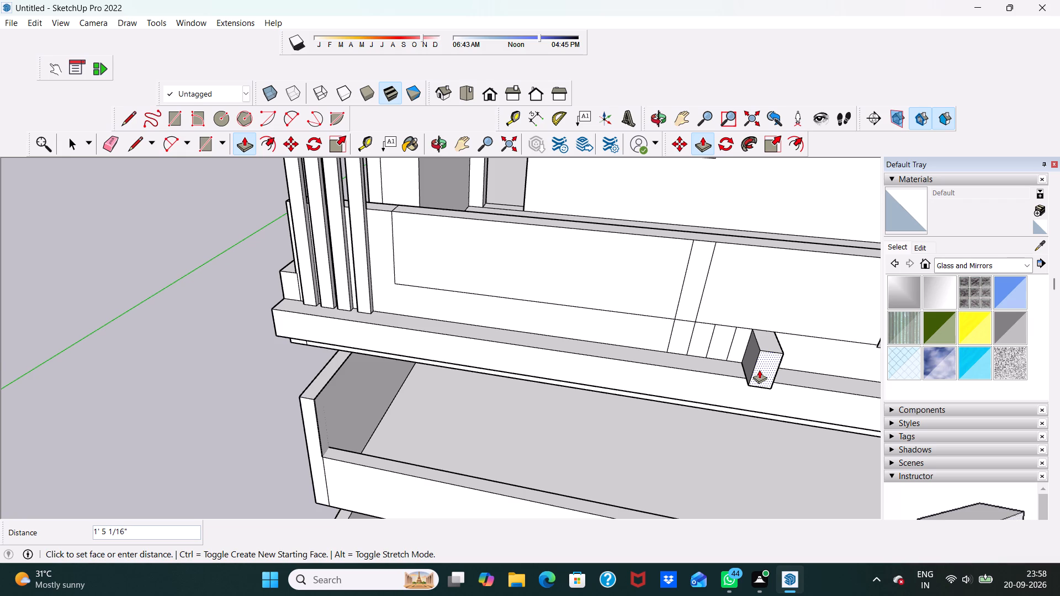
key("3")
key("shift+quotedbl")
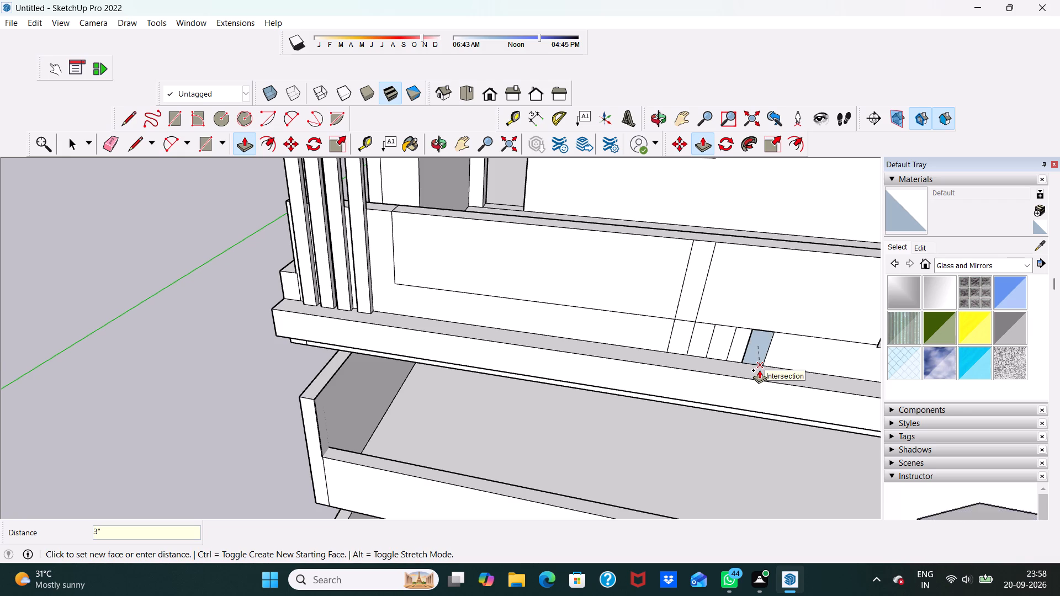
key("Return")
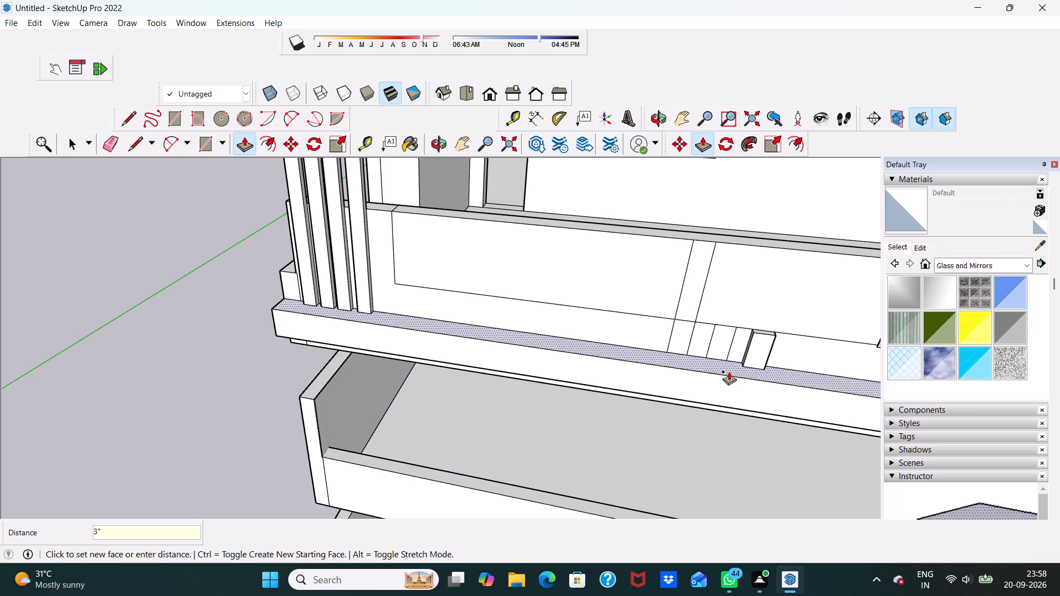
Extrude the middle strip section and the original strip's lower section 3" outward as well.
left_click(724, 339)
key("3")
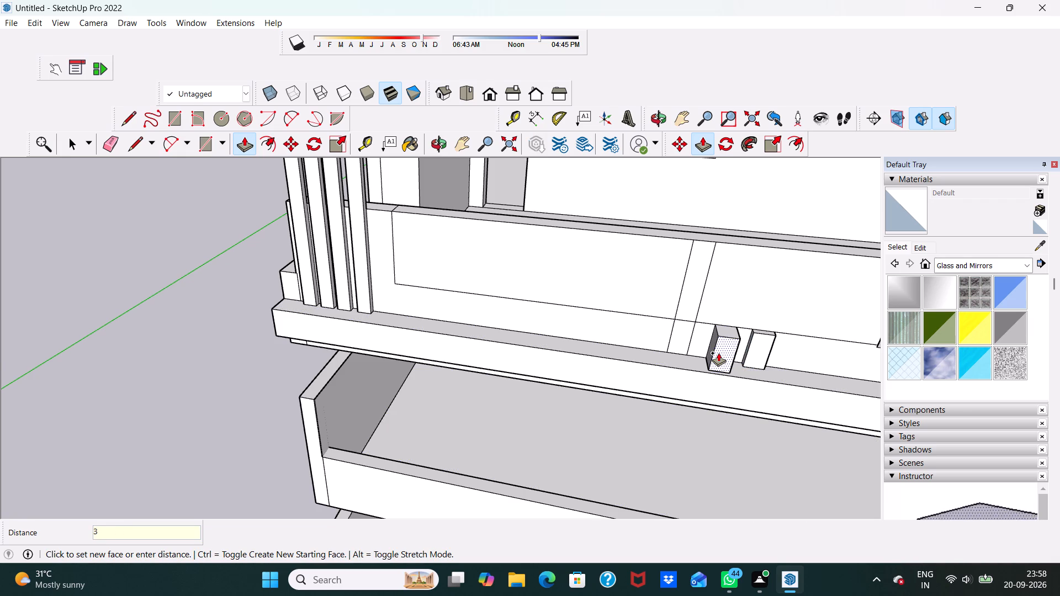
key("shift+quotedbl")
key("Return")
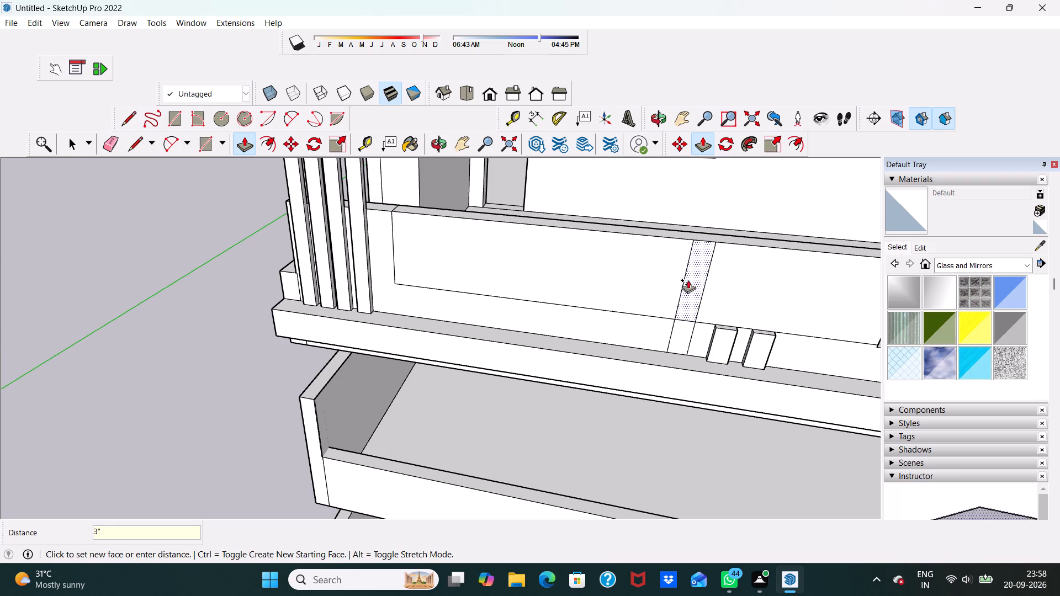
left_click(681, 328)
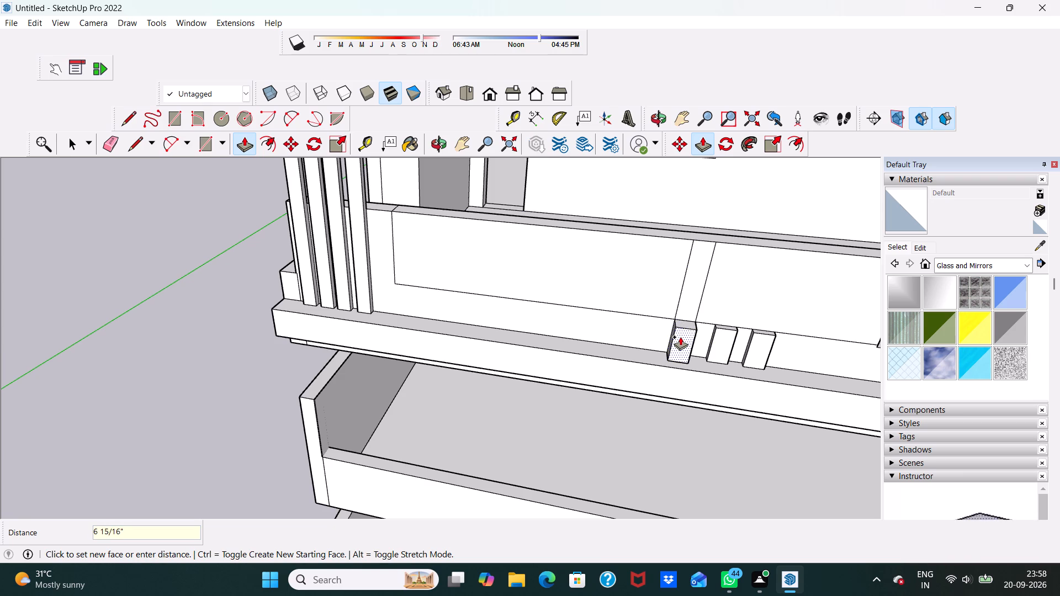
type("3\"")
key("Return")
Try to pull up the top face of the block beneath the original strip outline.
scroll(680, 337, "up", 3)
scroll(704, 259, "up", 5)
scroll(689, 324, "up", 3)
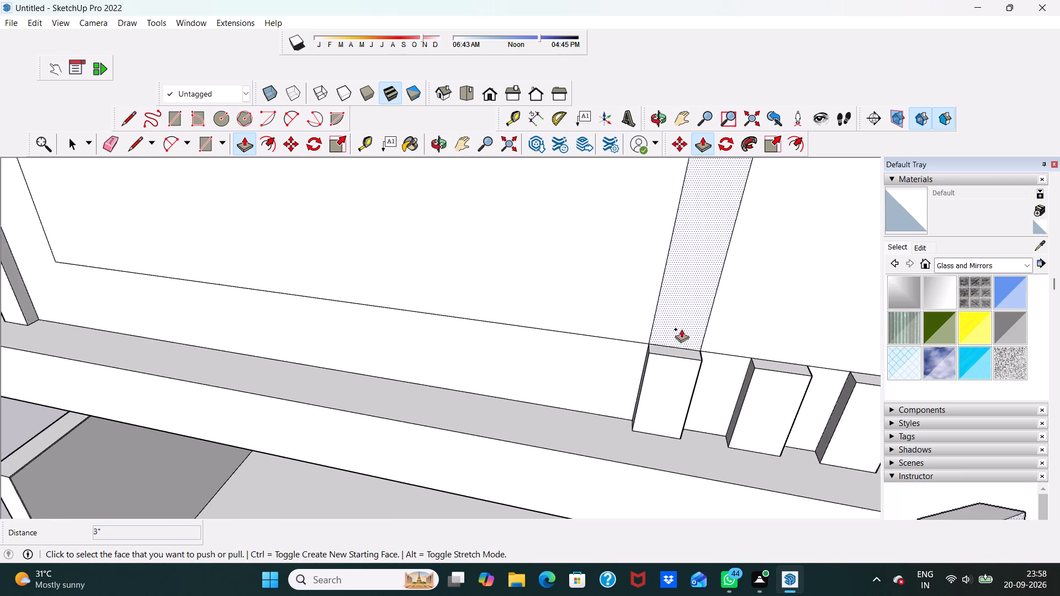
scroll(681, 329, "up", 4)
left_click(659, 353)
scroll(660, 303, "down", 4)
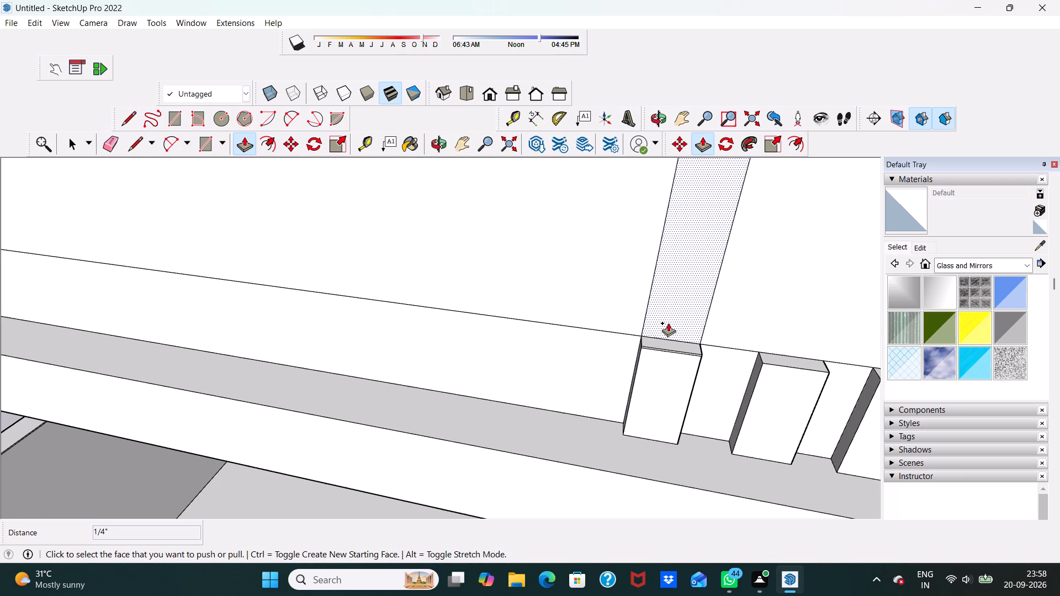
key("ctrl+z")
Pull the top of the block beneath the strip outline up about 2' 11" to the parapet's top edge.
scroll(680, 334, "up", 5)
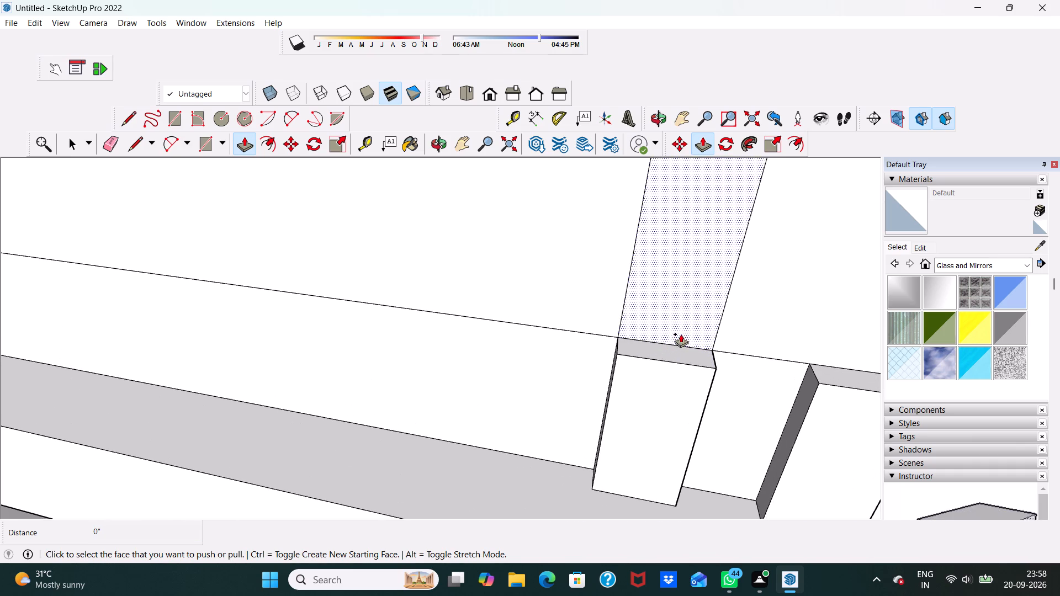
left_click(657, 348)
scroll(651, 297, "down", 4)
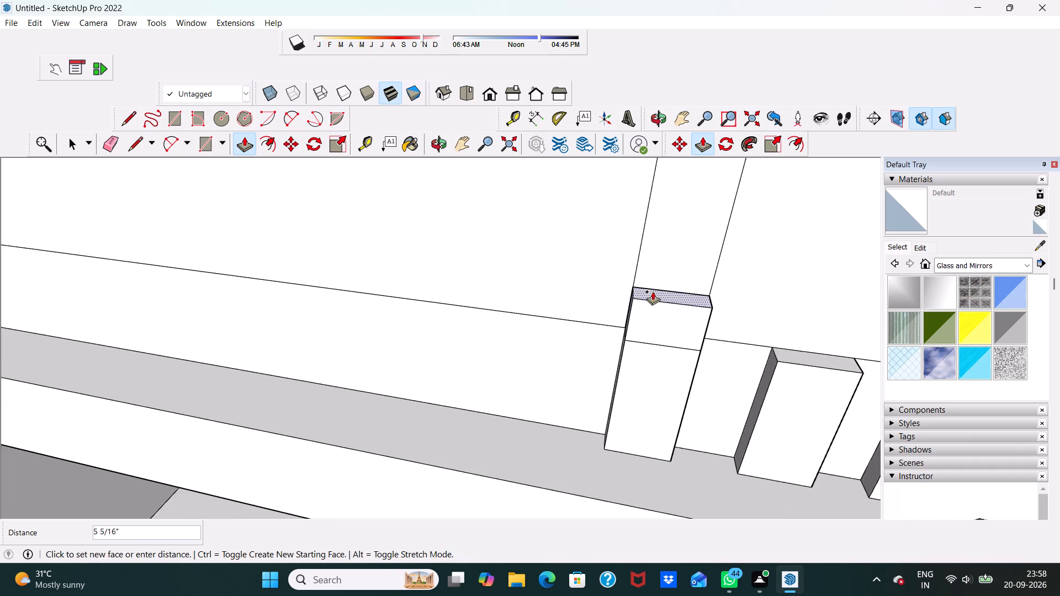
scroll(653, 284, "down", 11)
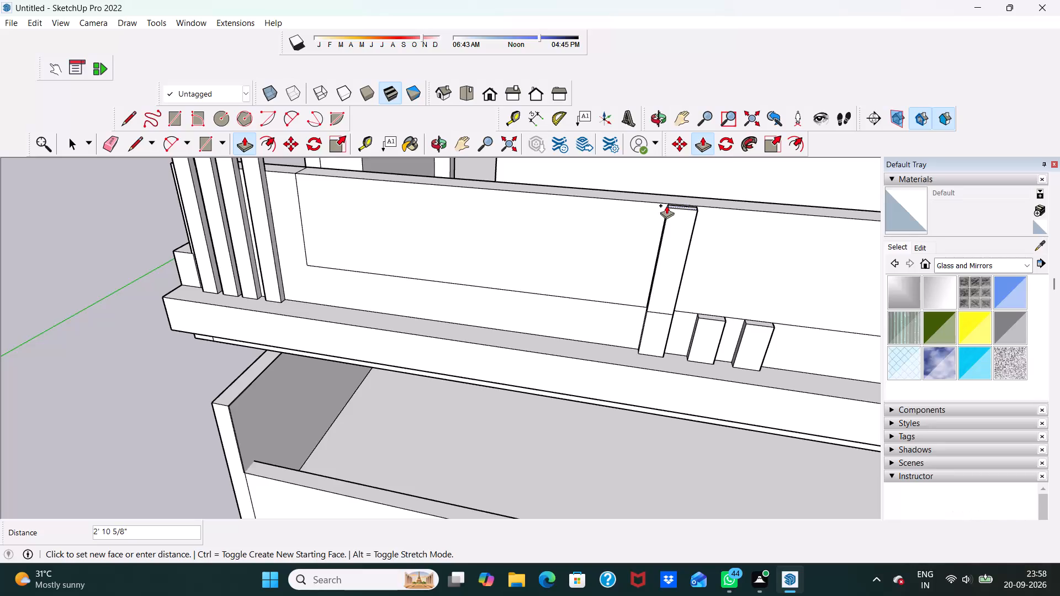
left_click(666, 204)
Pull the tops of the other two blocks up about 2' 11" to match the first full-height fin.
scroll(696, 219, "down", 1)
middle_click_drag(696, 219, 685, 284)
scroll(688, 303, "up", 4)
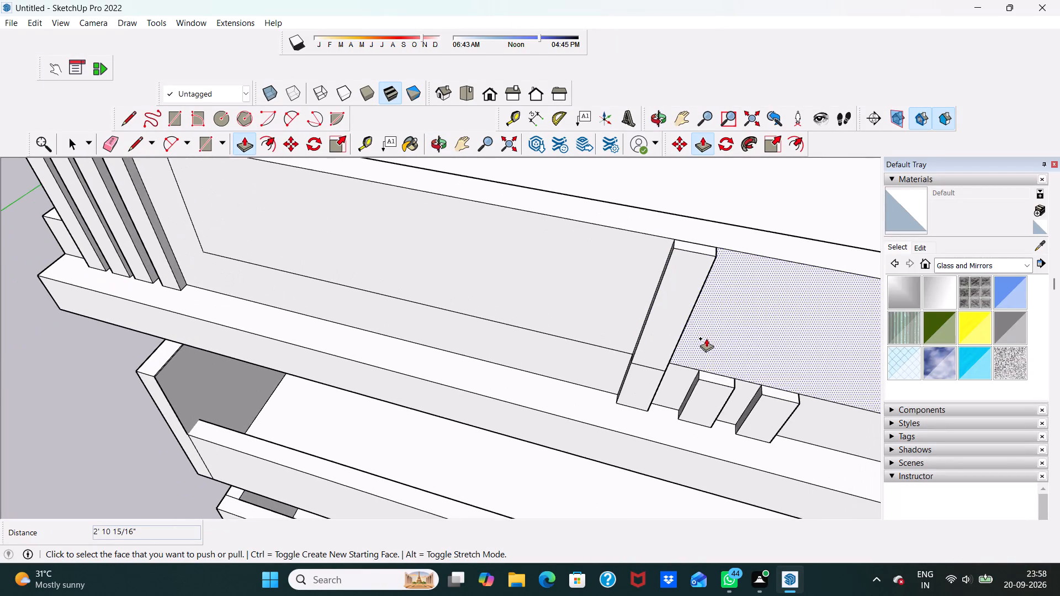
left_click(715, 376)
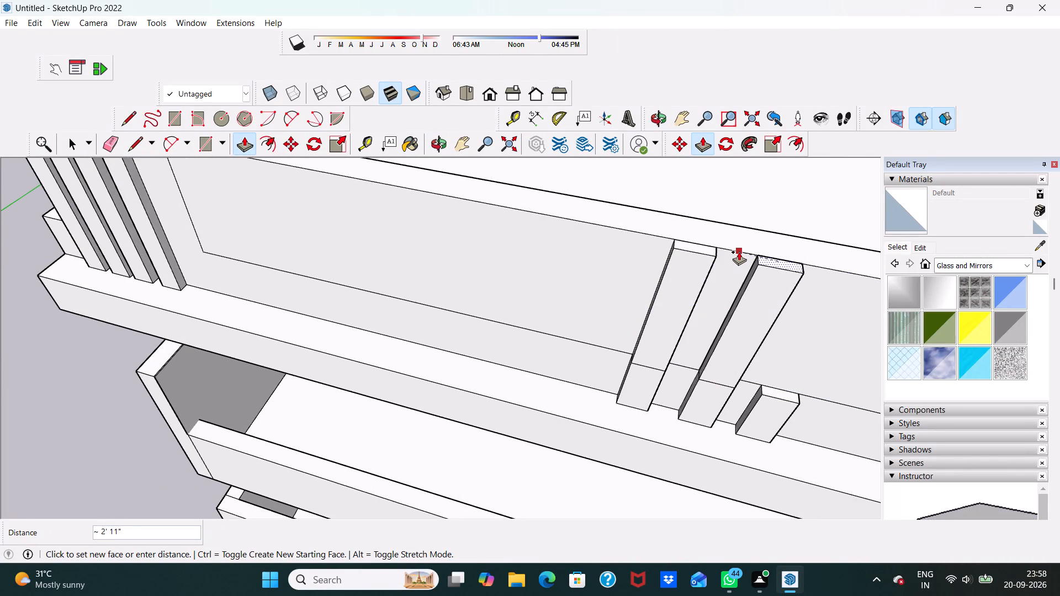
left_click(739, 252)
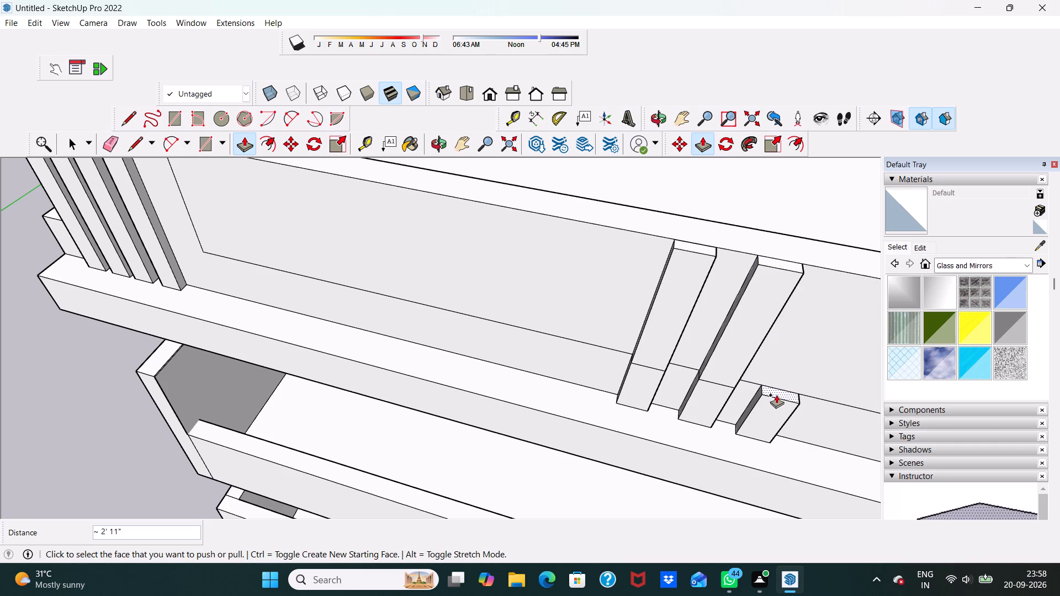
left_click(777, 389)
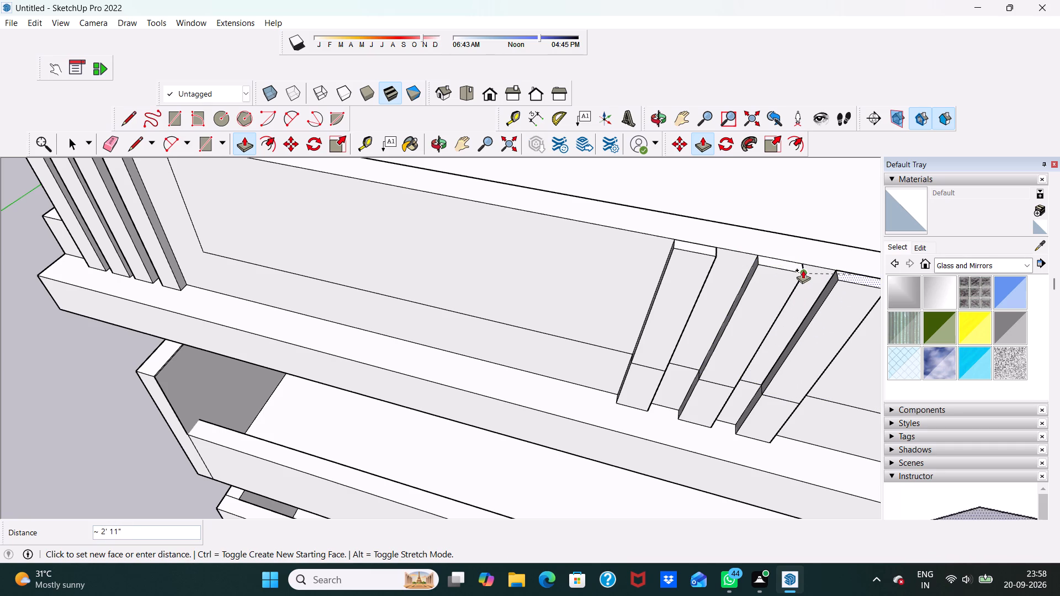
left_click(803, 269)
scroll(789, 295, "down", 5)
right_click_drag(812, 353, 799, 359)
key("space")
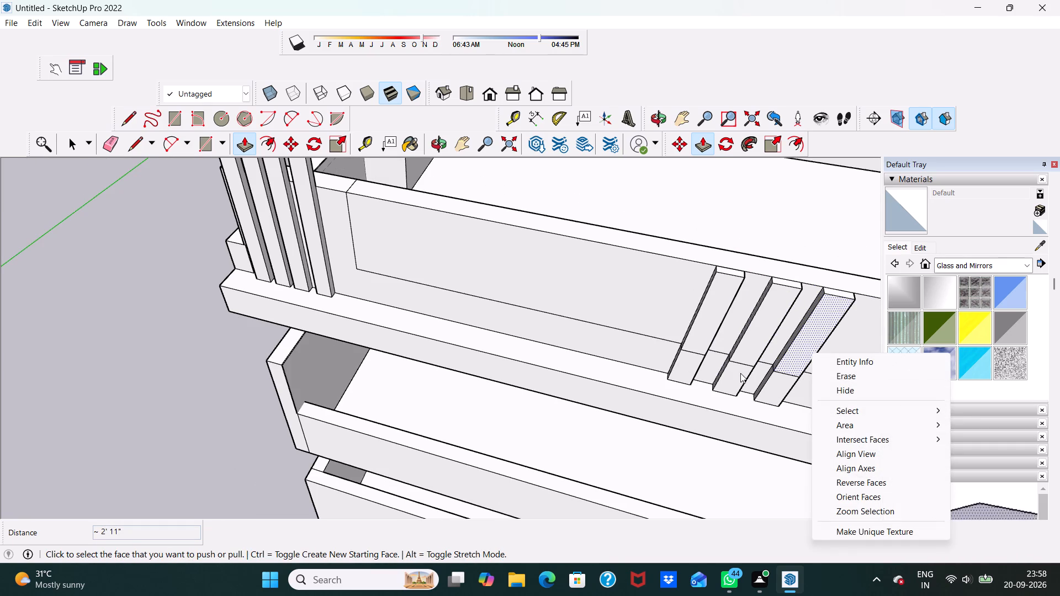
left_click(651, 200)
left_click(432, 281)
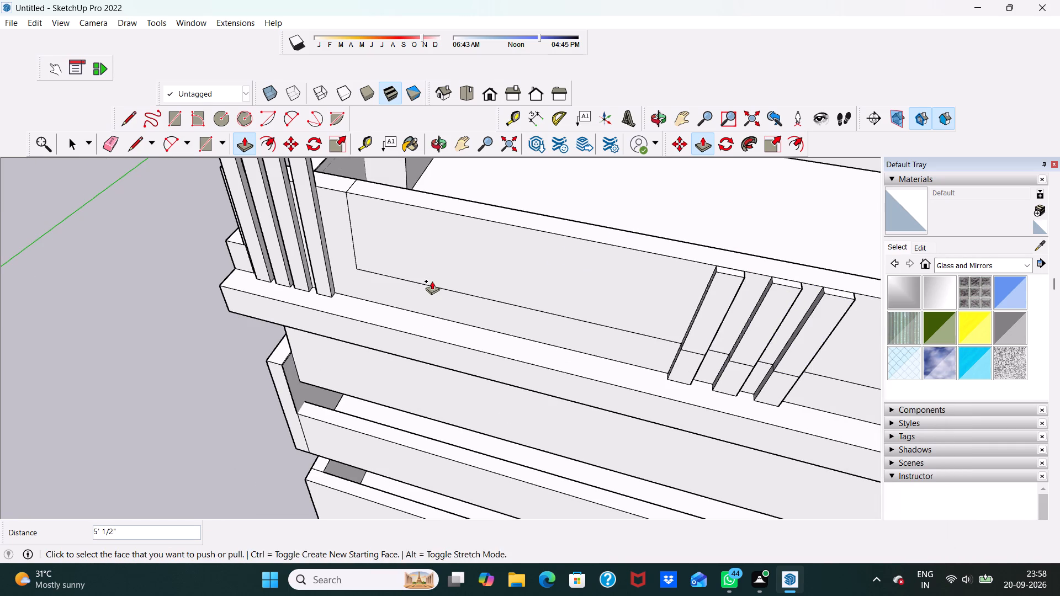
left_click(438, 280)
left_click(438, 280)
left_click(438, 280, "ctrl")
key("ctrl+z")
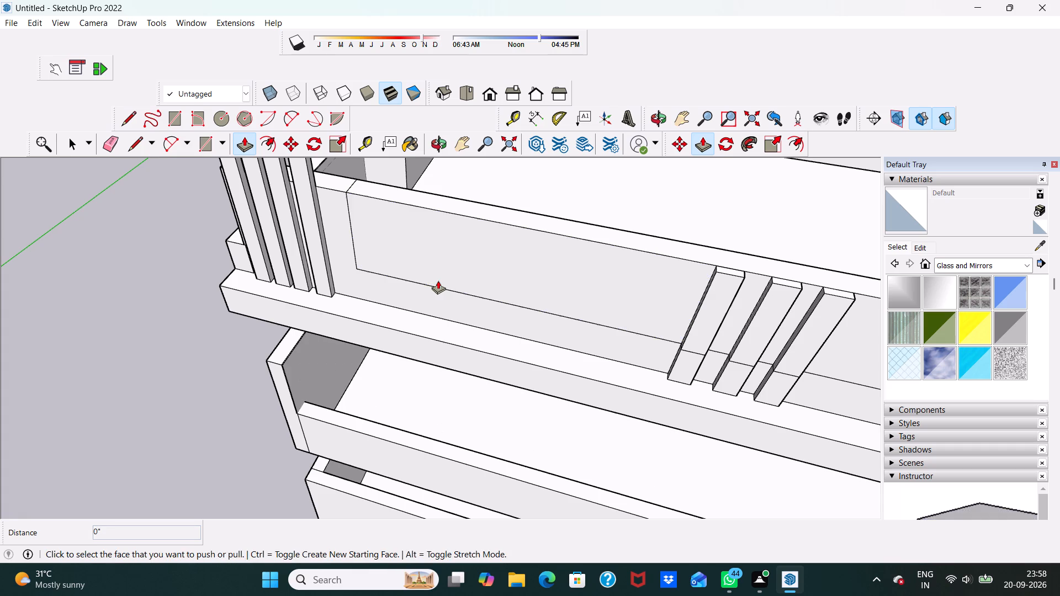
Erase the horizontal seam lines crossing the front faces of the three new balcony fins.
key("space")
scroll(502, 292, "down", 1)
middle_click_drag(505, 293, 584, 115)
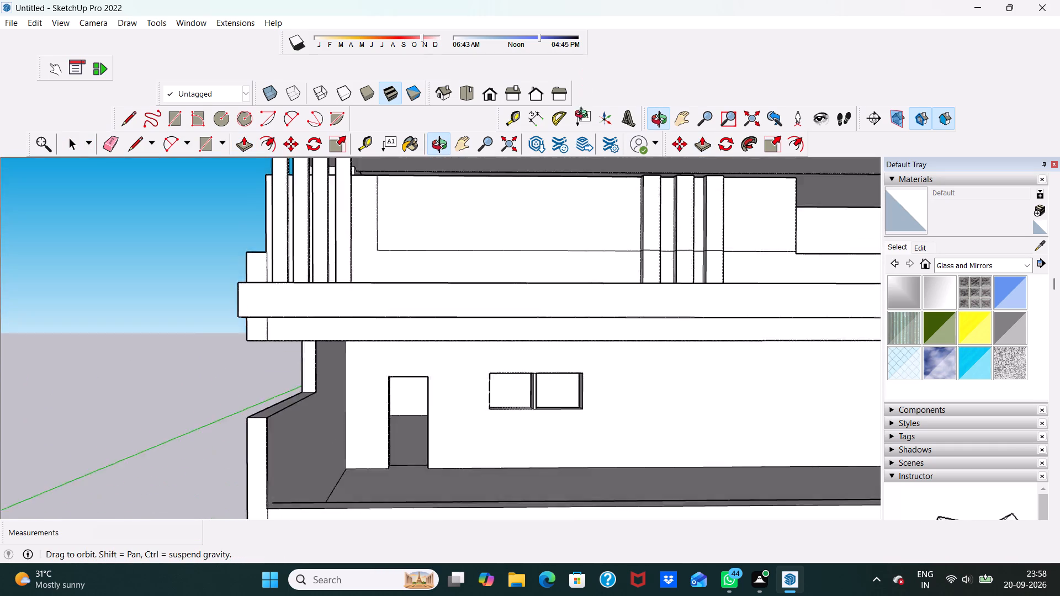
middle_click_drag(584, 115, 551, 204)
scroll(553, 205, "down", 6)
middle_click_drag(557, 254, 584, 319)
scroll(672, 253, "up", 5)
scroll(428, 241, "up", 1)
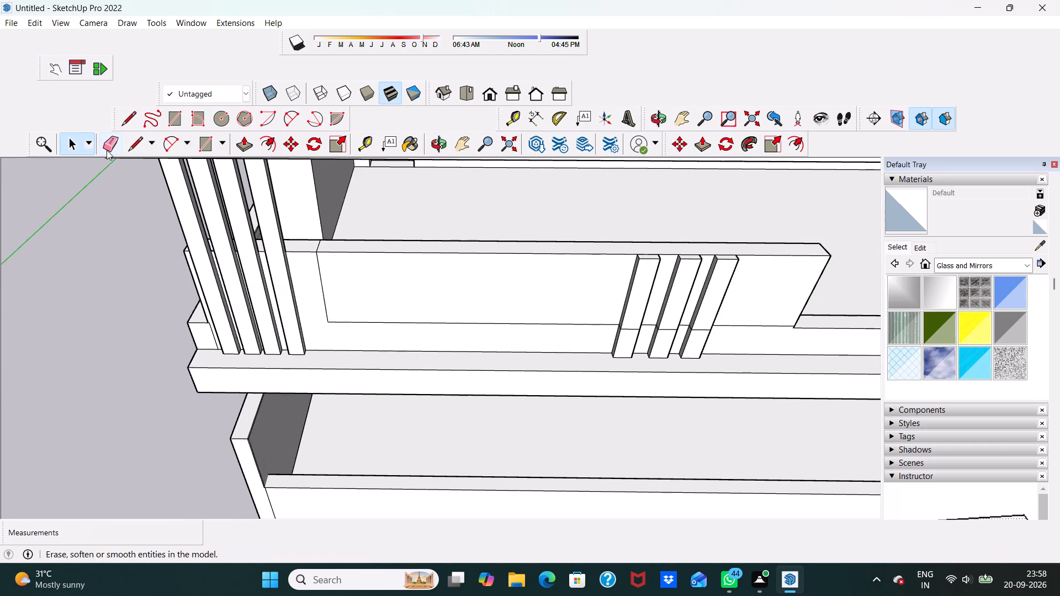
left_click(107, 150)
scroll(529, 319, "up", 5)
left_click(671, 333)
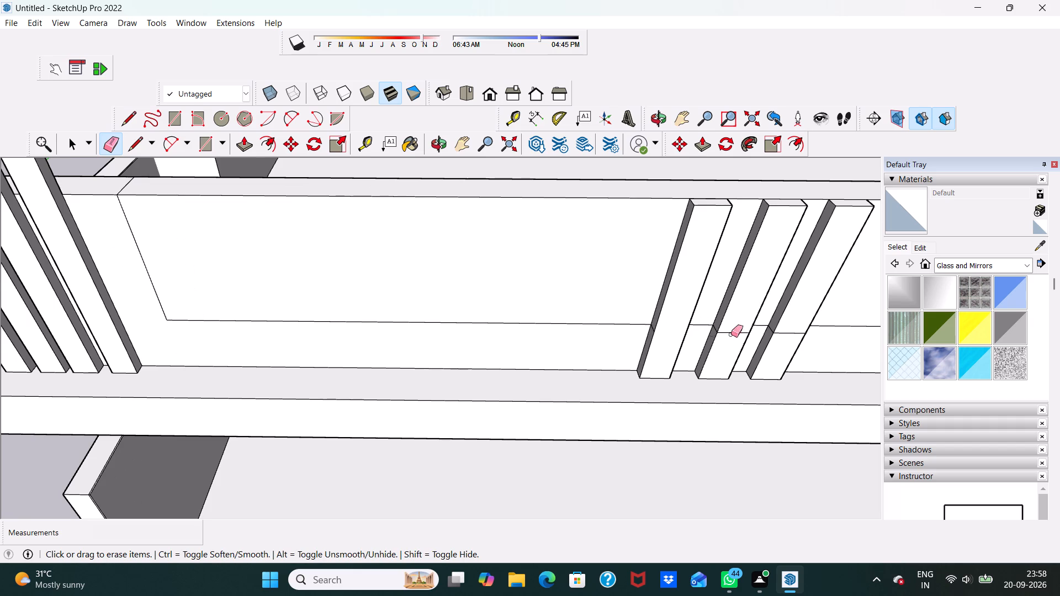
left_click(739, 334)
left_click(792, 334)
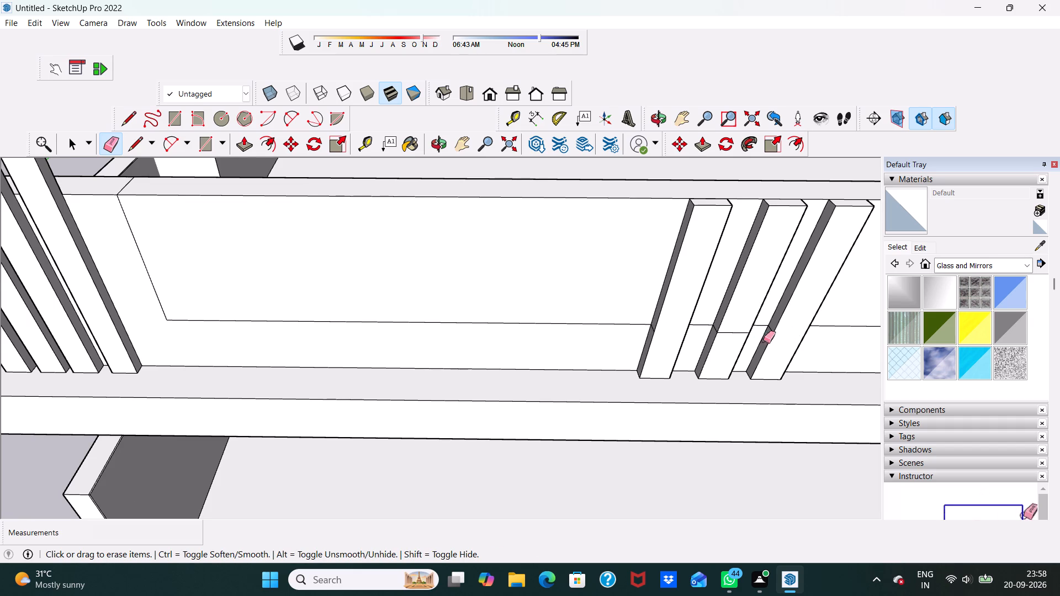
left_click(732, 335)
scroll(735, 328, "up", 9)
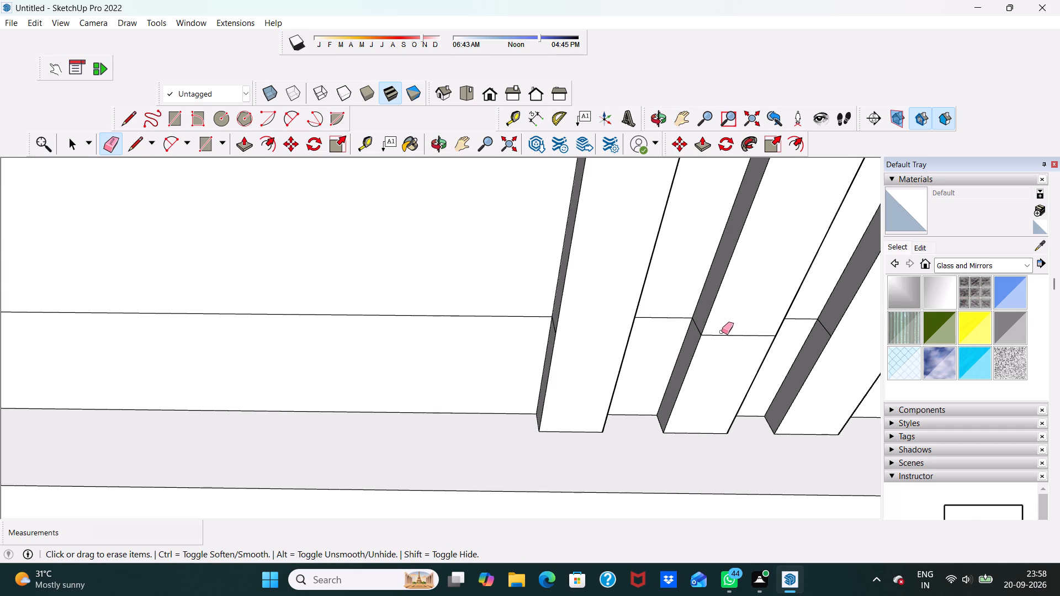
left_click(723, 336)
Erase the seam lines on the left side faces of the three fins and on the first fin's right side.
scroll(773, 329, "up", 3)
middle_click_drag(785, 329, 831, 352)
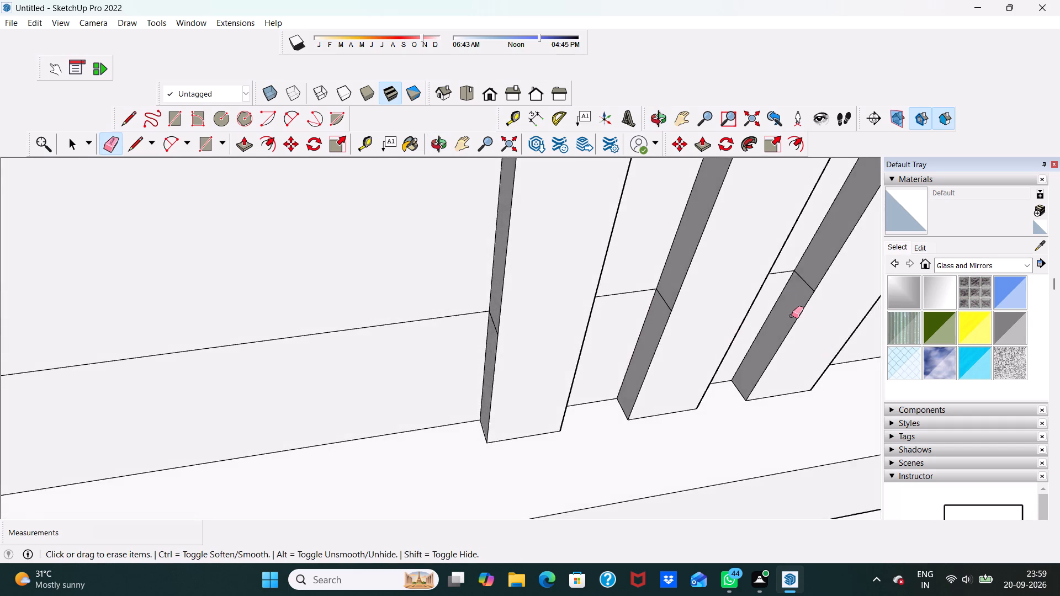
scroll(783, 304, "up", 3)
left_click(810, 272)
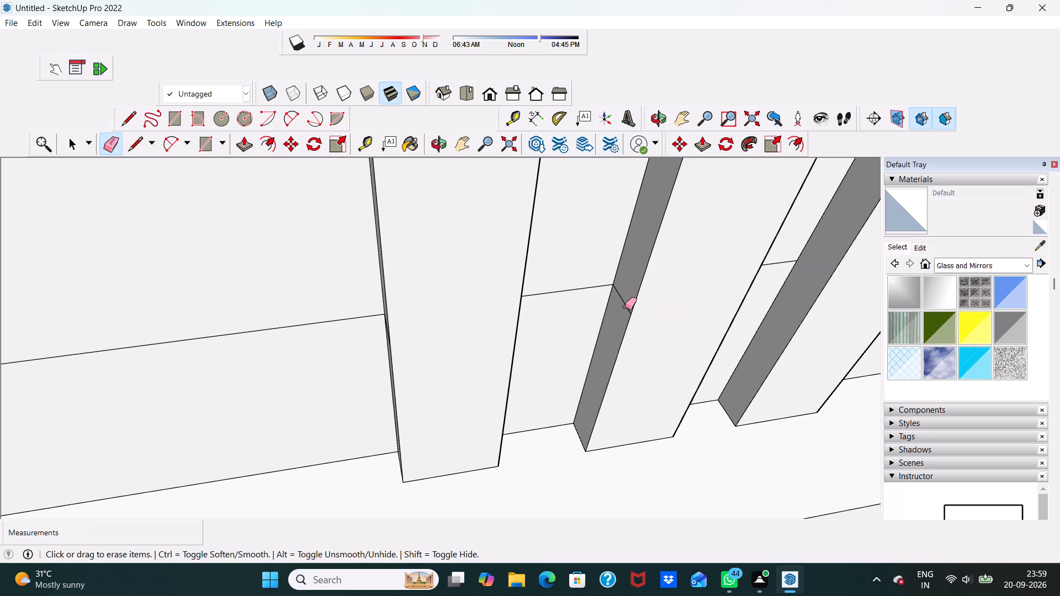
left_click(622, 305)
scroll(621, 304, "up", 4)
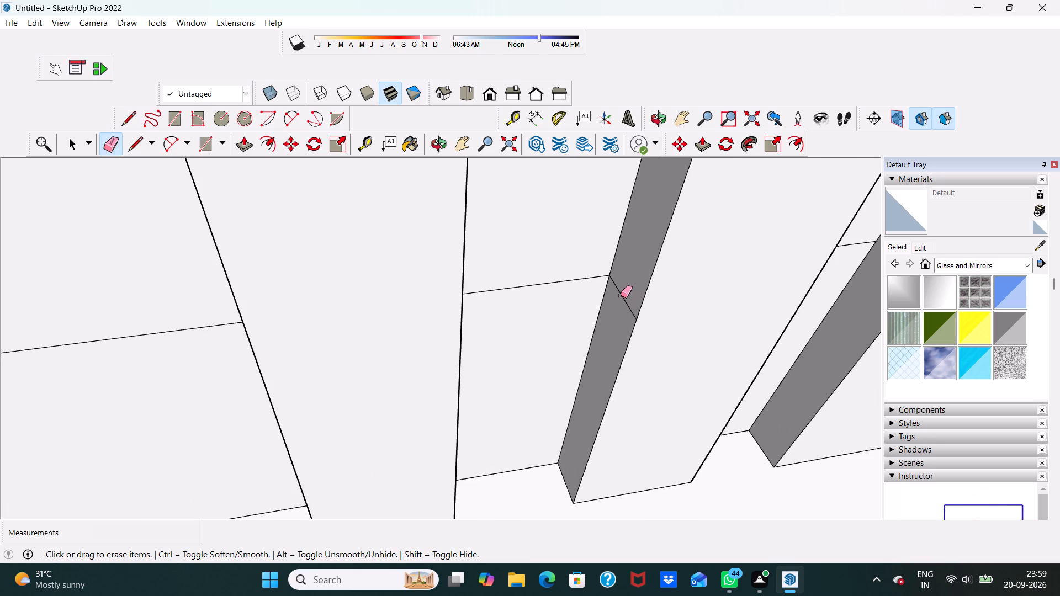
left_click(621, 295)
scroll(607, 300, "down", 1)
middle_click_drag(607, 300, 474, 311)
scroll(431, 320, "up", 1)
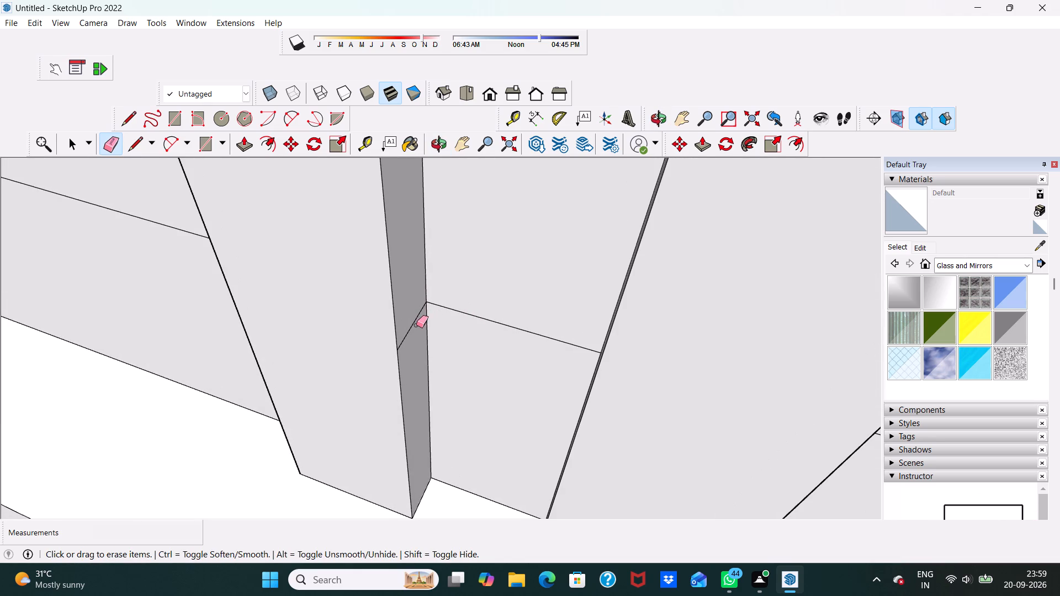
left_click(409, 327)
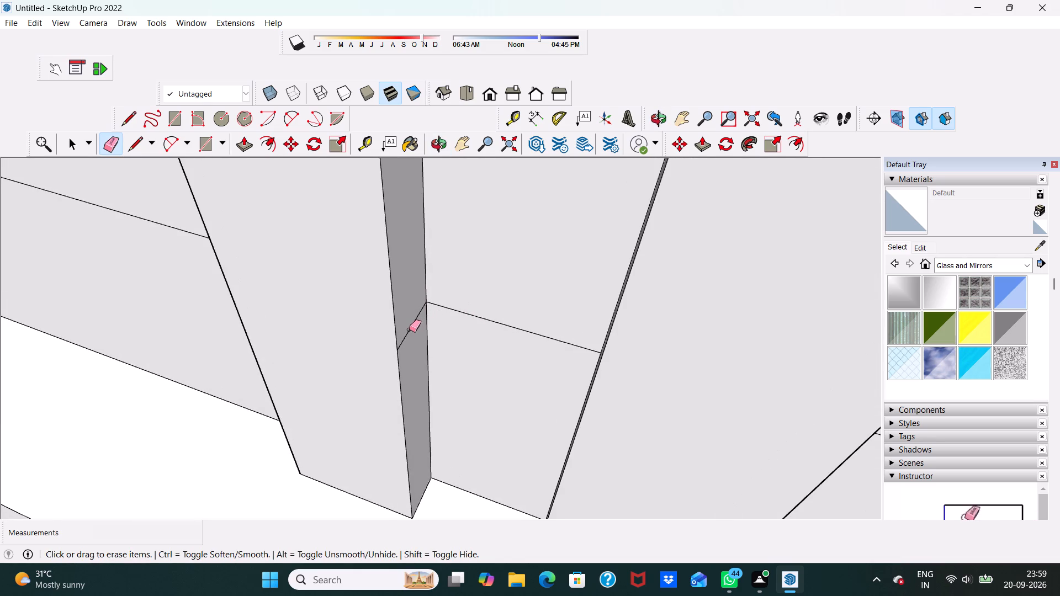
left_click(409, 329)
middle_click_drag(332, 353, 582, 303)
scroll(296, 373, "up", 2)
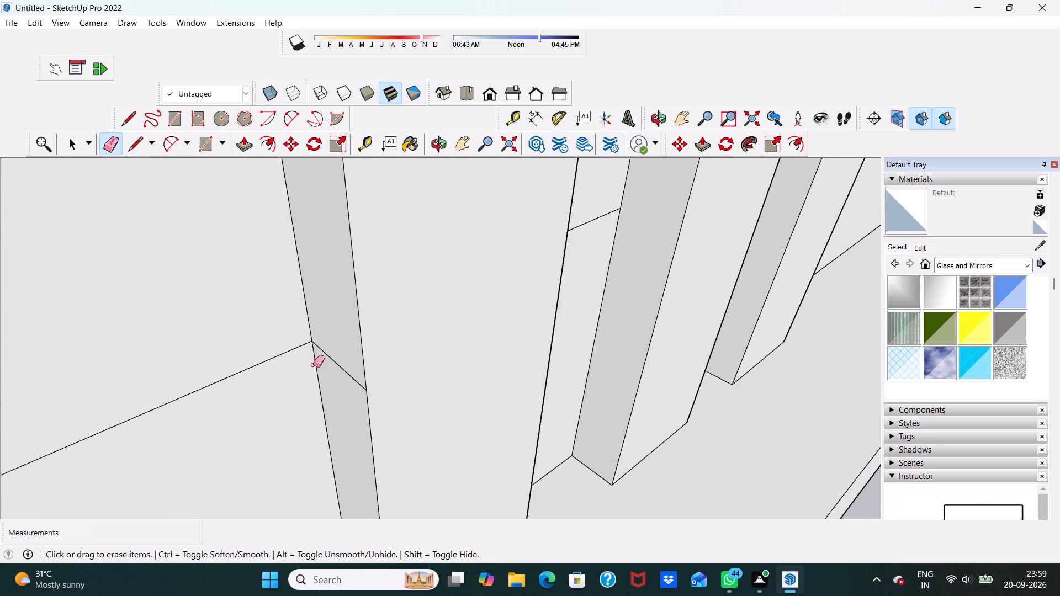
left_click(326, 356)
Erase the remaining seam lines on the right side faces of the second and third fins.
scroll(327, 355, "down", 5)
middle_click_drag(449, 364, 262, 302)
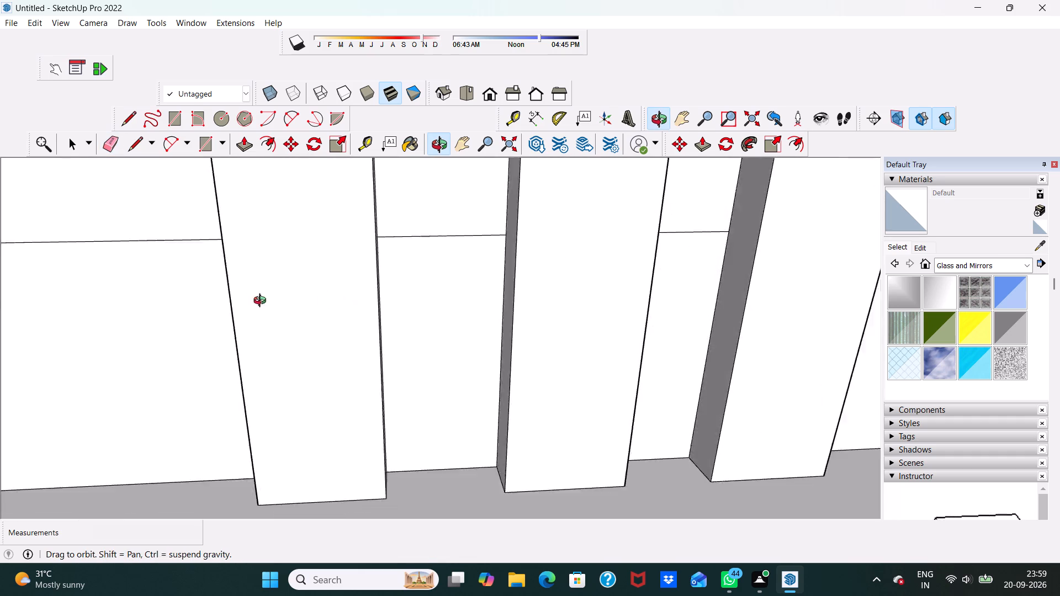
middle_click_drag(262, 302, 168, 284)
scroll(494, 326, "up", 4)
middle_click_drag(544, 315, 717, 326)
scroll(731, 311, "up", 1)
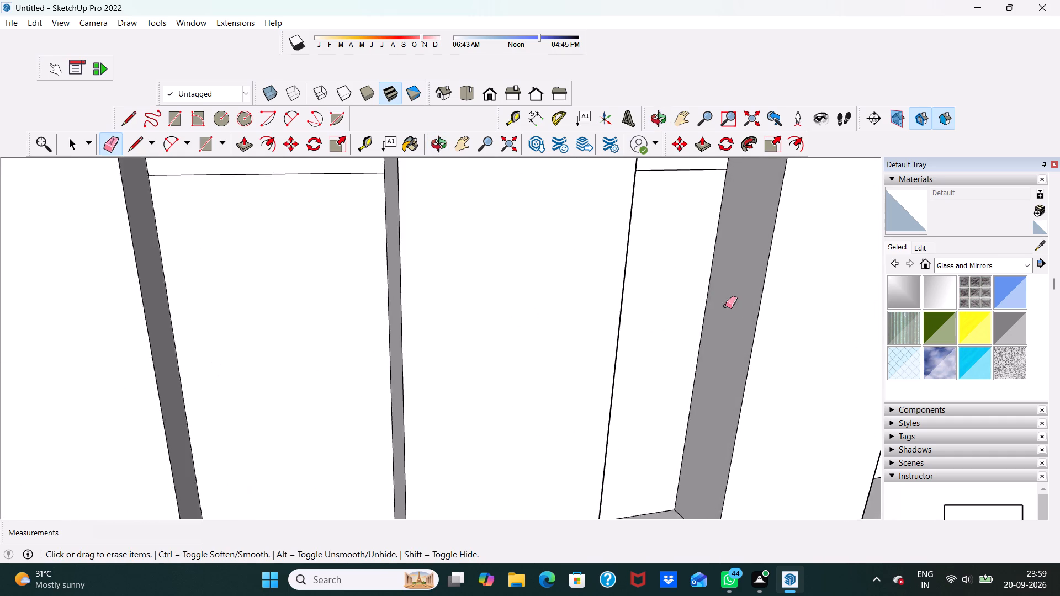
scroll(699, 296, "down", 11)
middle_click_drag(685, 324, 371, 305)
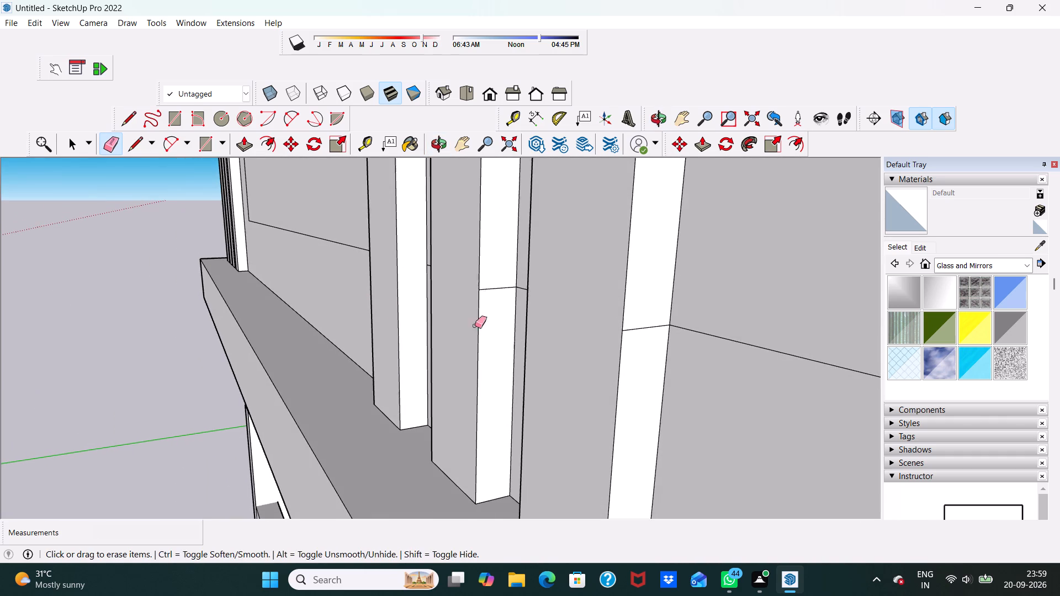
scroll(689, 323, "up", 1)
left_click(645, 333)
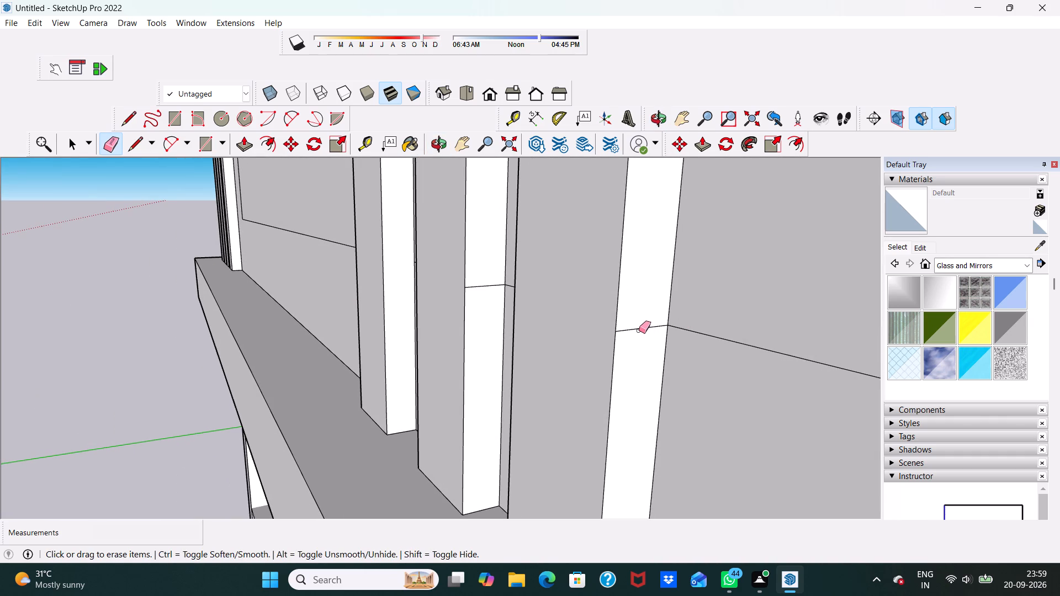
left_click(639, 331)
left_click(639, 329)
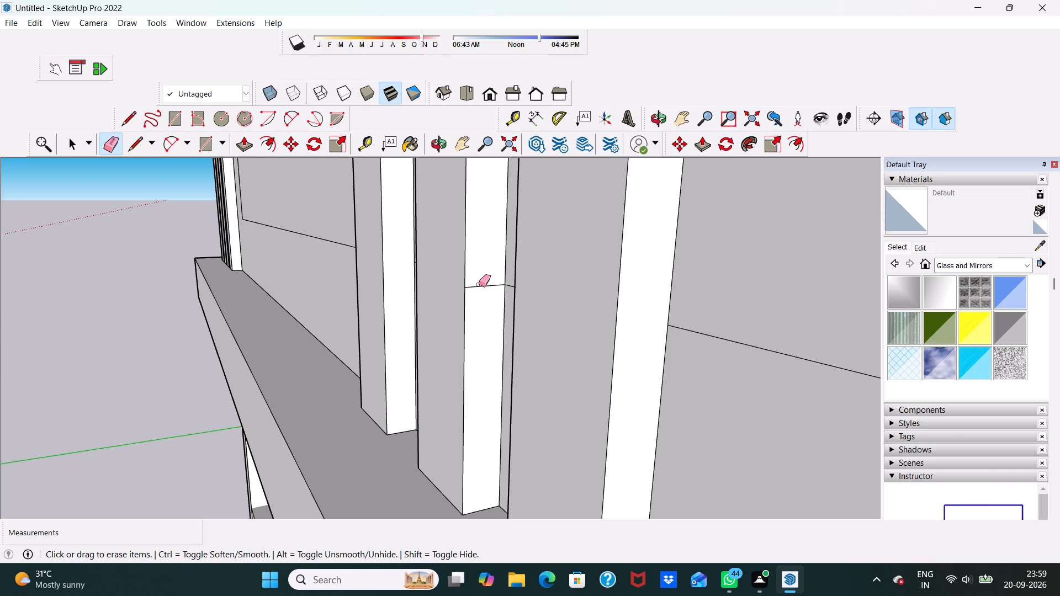
left_click(479, 288)
left_click(479, 286)
key("space")
Examine the cleaned fins, the upper balcony frame and the overall front facade from several angles.
scroll(462, 303, "down", 1)
middle_click_drag(465, 301, 935, 281)
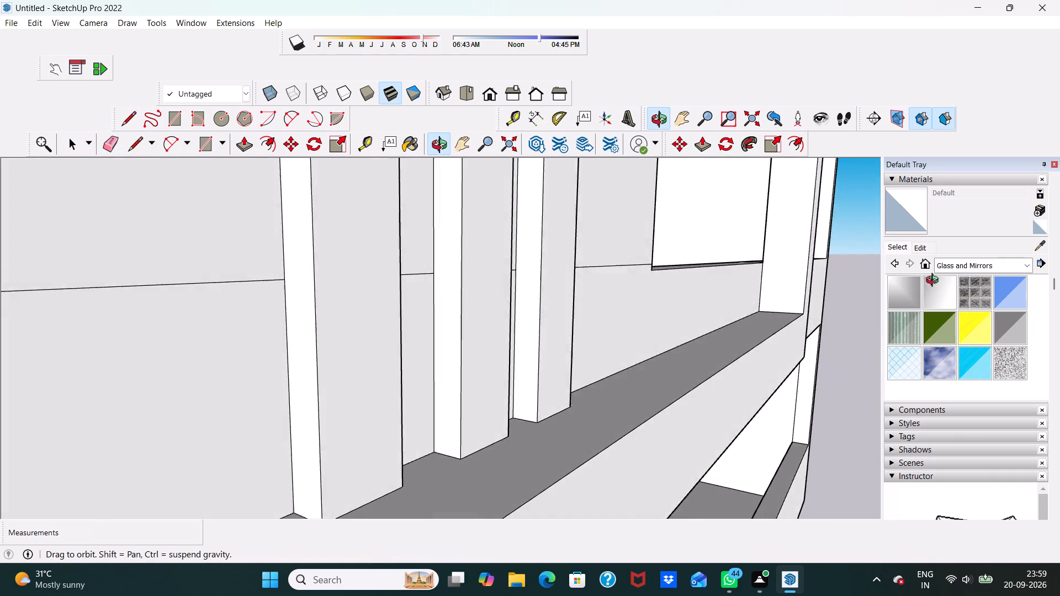
middle_click_drag(935, 281, 872, 289)
key("space")
scroll(549, 293, "down", 13)
middle_click_drag(539, 305, 485, 410)
scroll(530, 304, "down", 1)
scroll(485, 409, "down", 1)
scroll(484, 356, "up", 2)
scroll(406, 289, "down", 5)
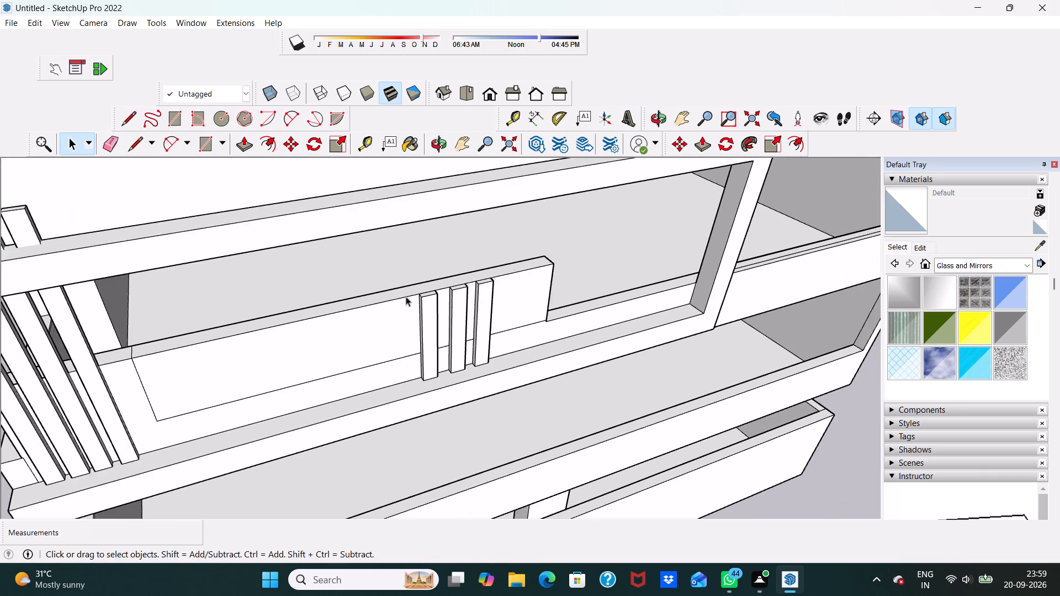
scroll(406, 296, "down", 4)
middle_click_drag(406, 301, 326, 274)
scroll(333, 272, "up", 1)
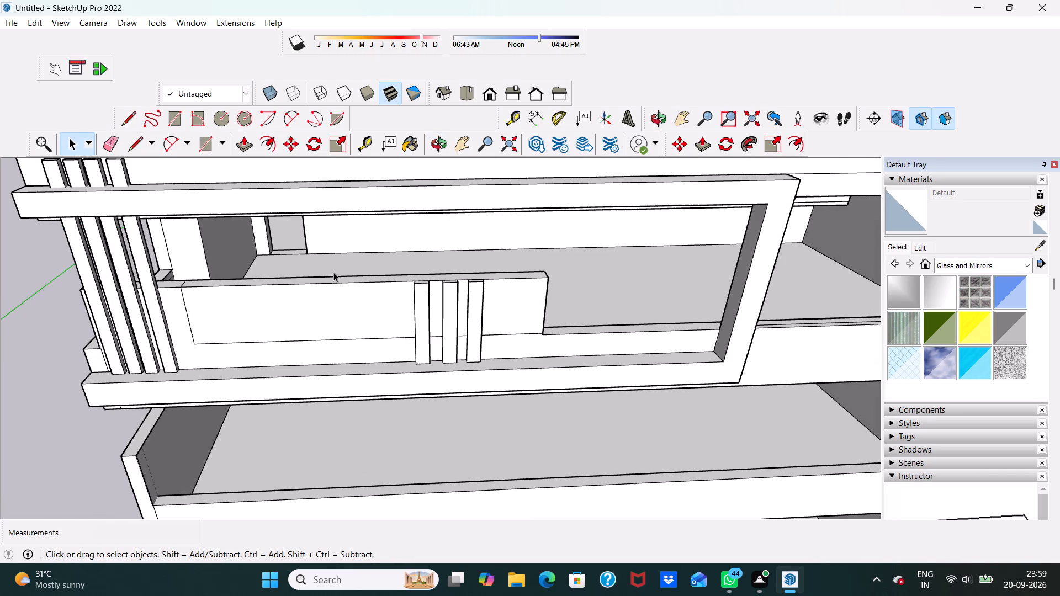
scroll(502, 377, "down", 2)
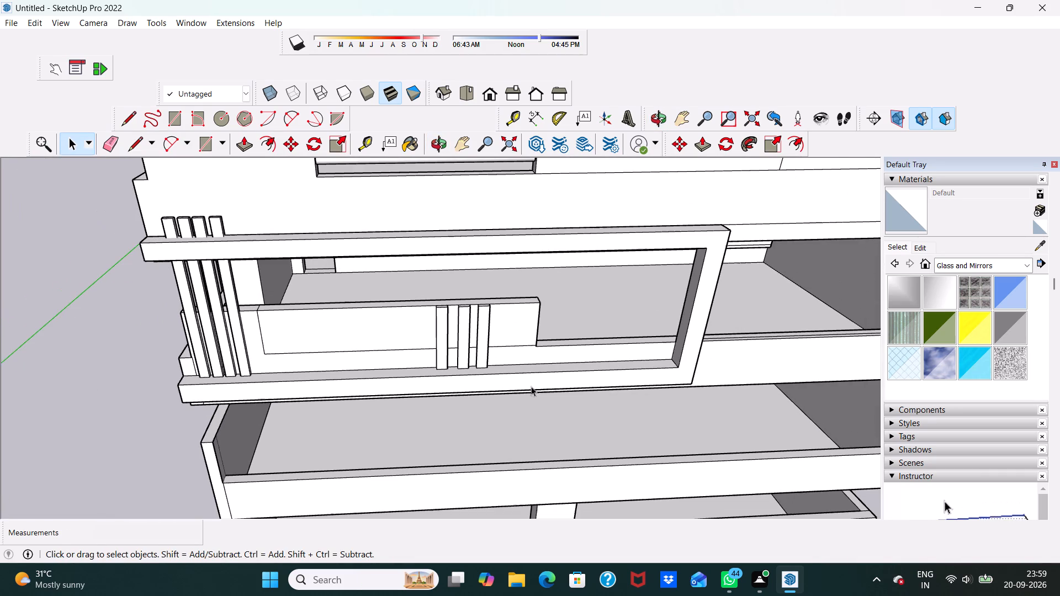
middle_click_drag(534, 349, 527, 253)
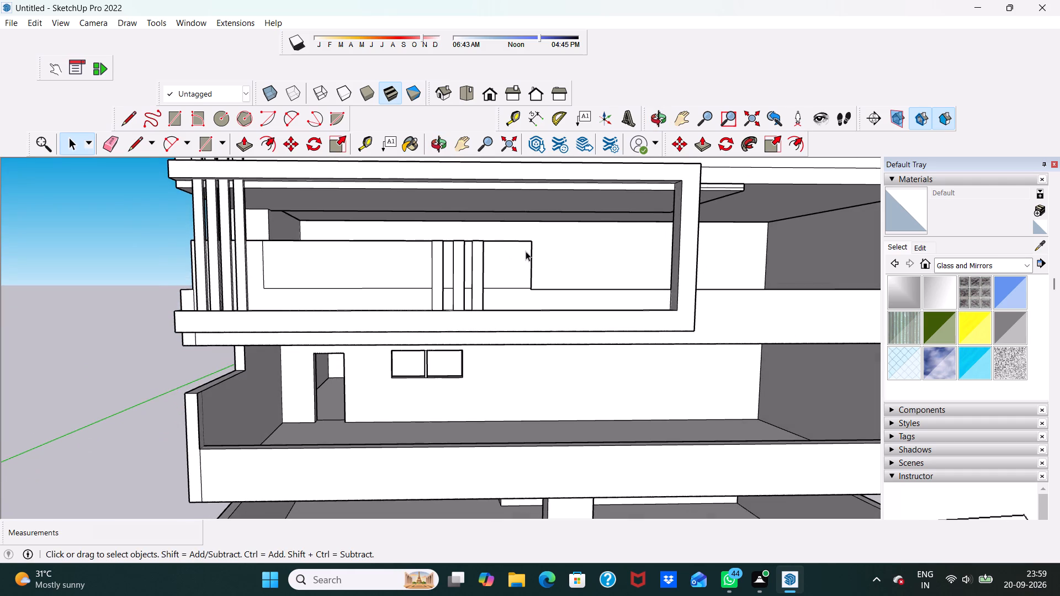
scroll(528, 243, "down", 11)
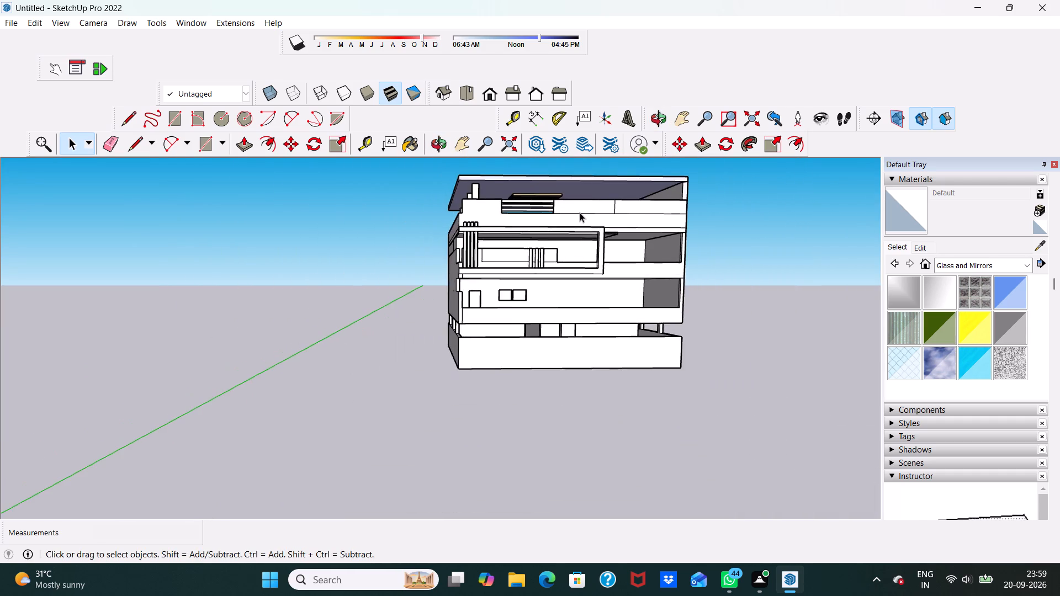
scroll(580, 212, "up", 6)
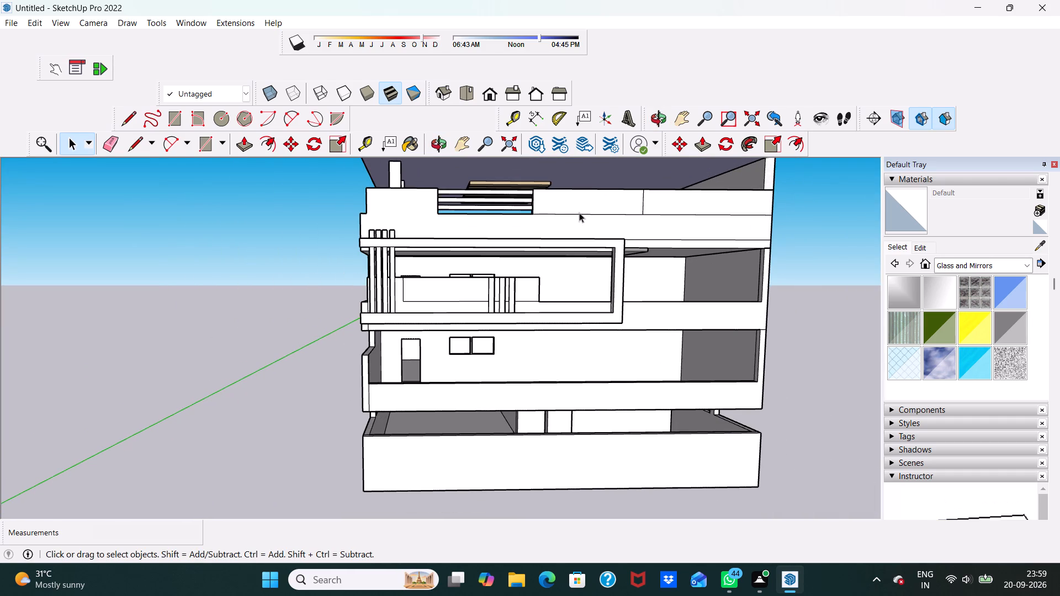
scroll(577, 203, "up", 2)
scroll(577, 221, "down", 5)
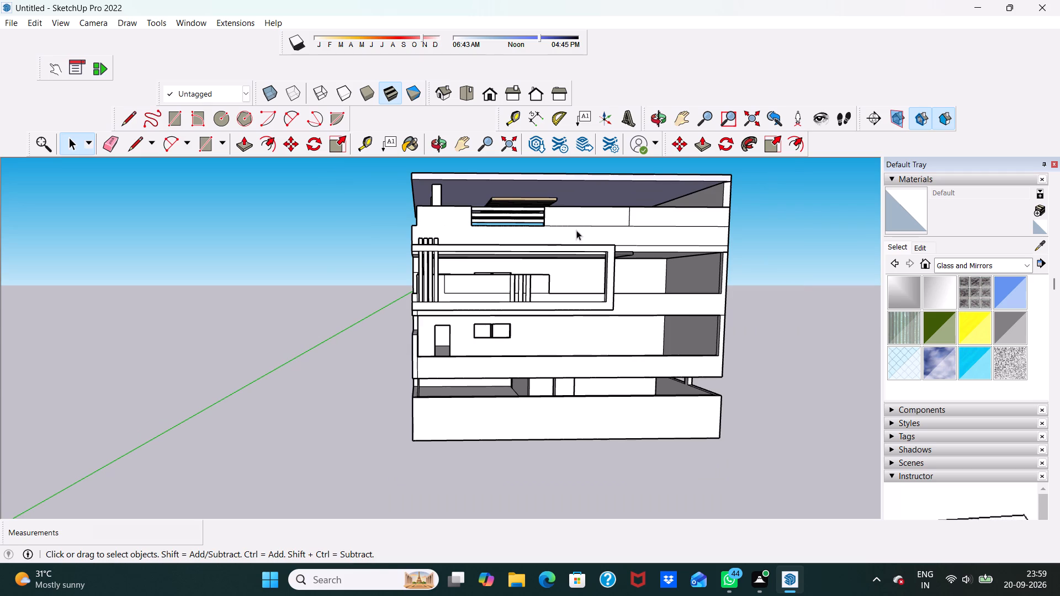
middle_click_drag(578, 236, 584, 182)
scroll(584, 182, "up", 5)
scroll(564, 259, "up", 5)
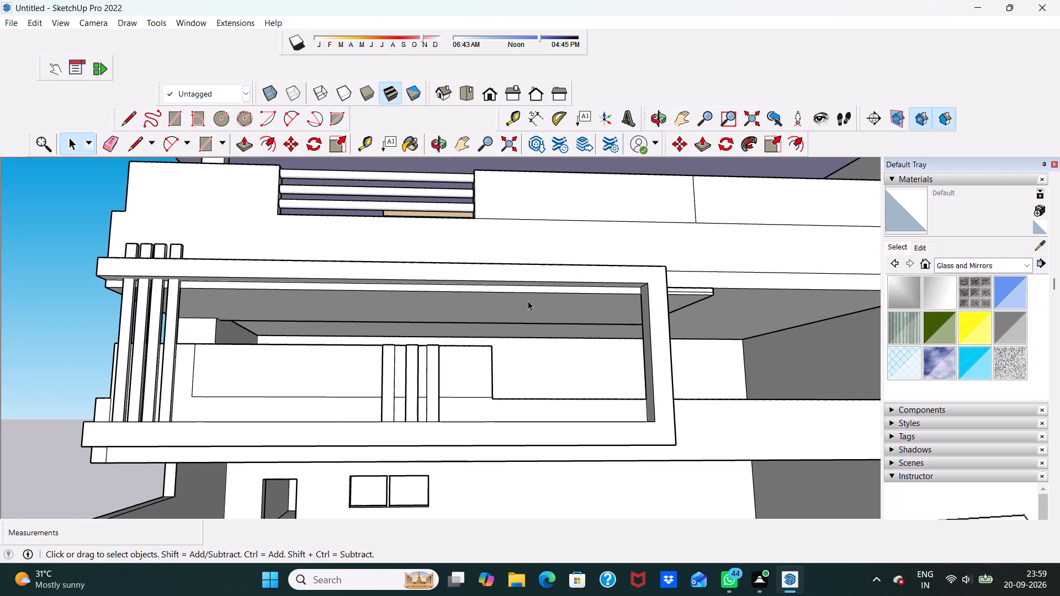
middle_click_drag(528, 302, 527, 291)
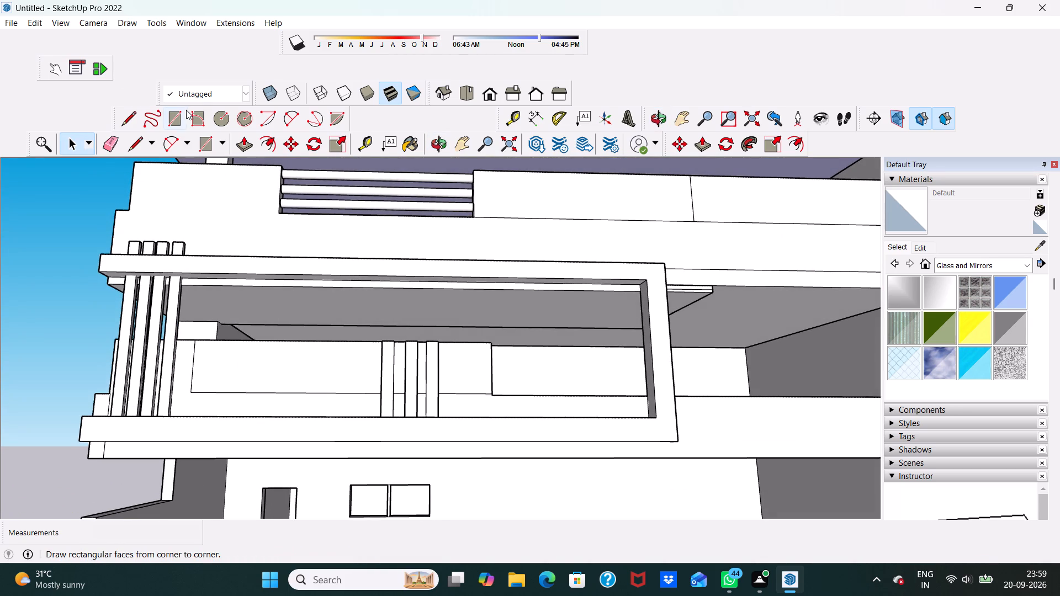
Draw a vertical rectangle about 3' wide and 19' 3" tall down the facade from the balcony frame's upper inner edge.
left_click(173, 115)
scroll(574, 308, "up", 2)
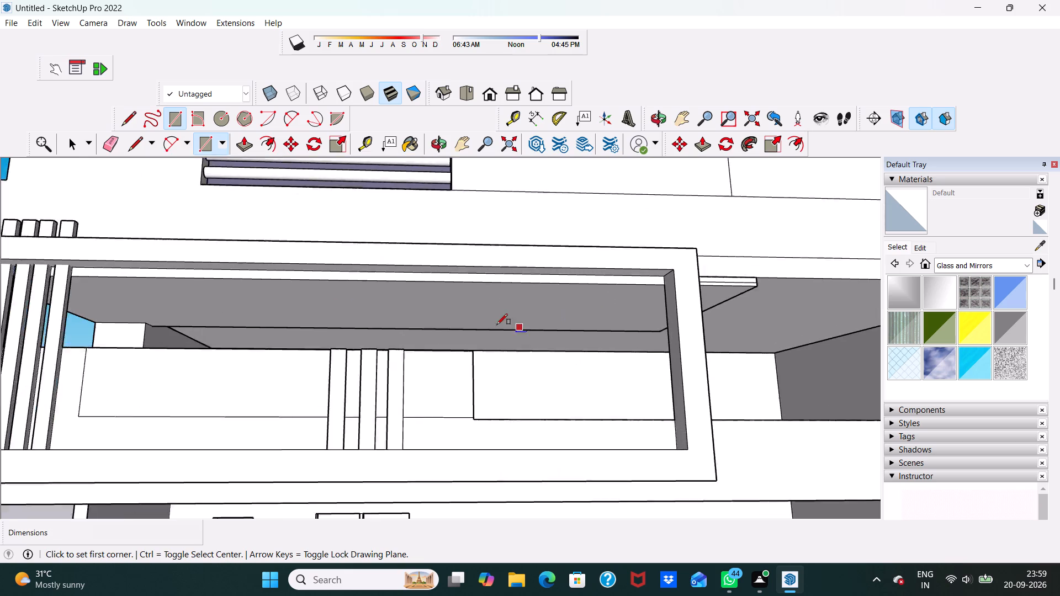
scroll(497, 324, "up", 1)
scroll(515, 279, "up", 3)
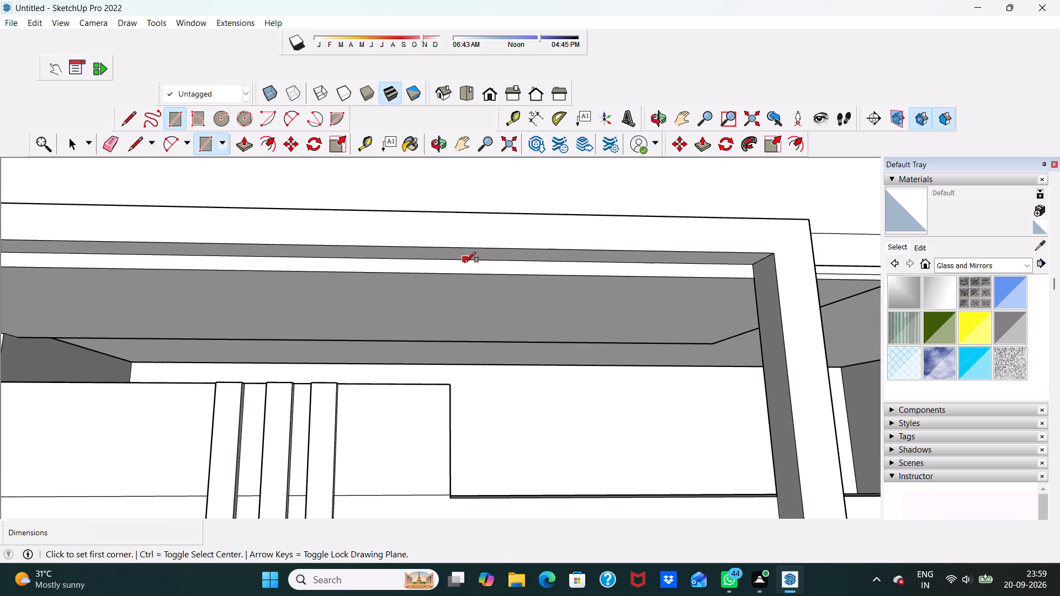
left_click(465, 262)
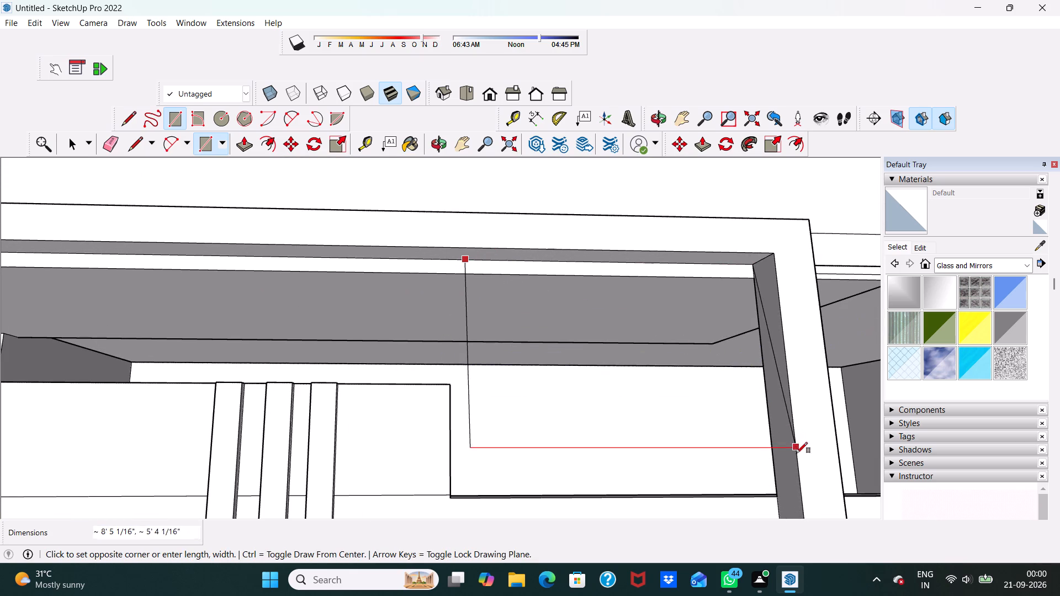
scroll(783, 479, "down", 3)
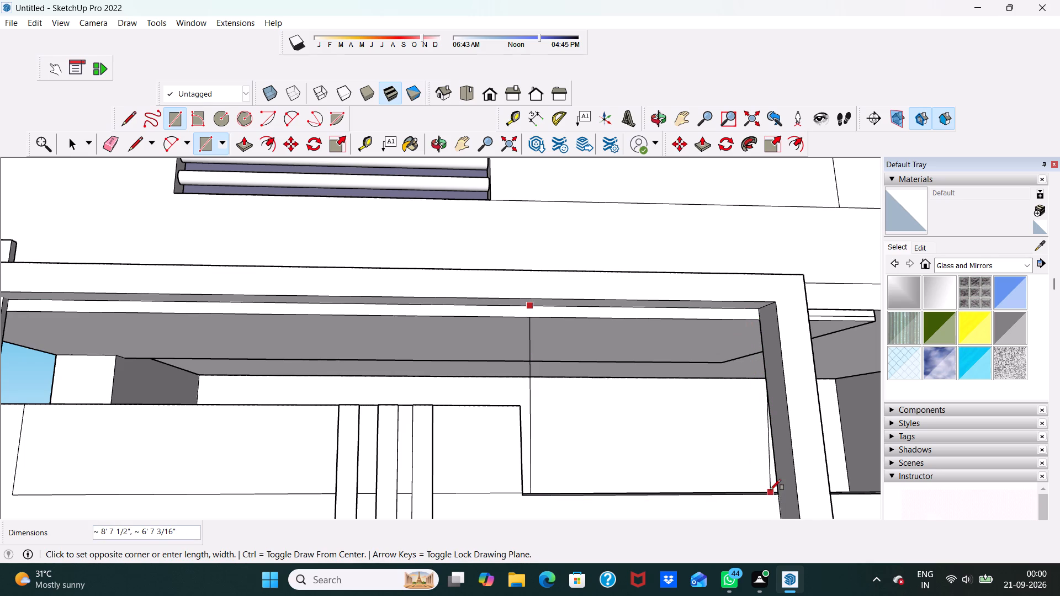
scroll(772, 490, "up", 6)
scroll(788, 486, "down", 7)
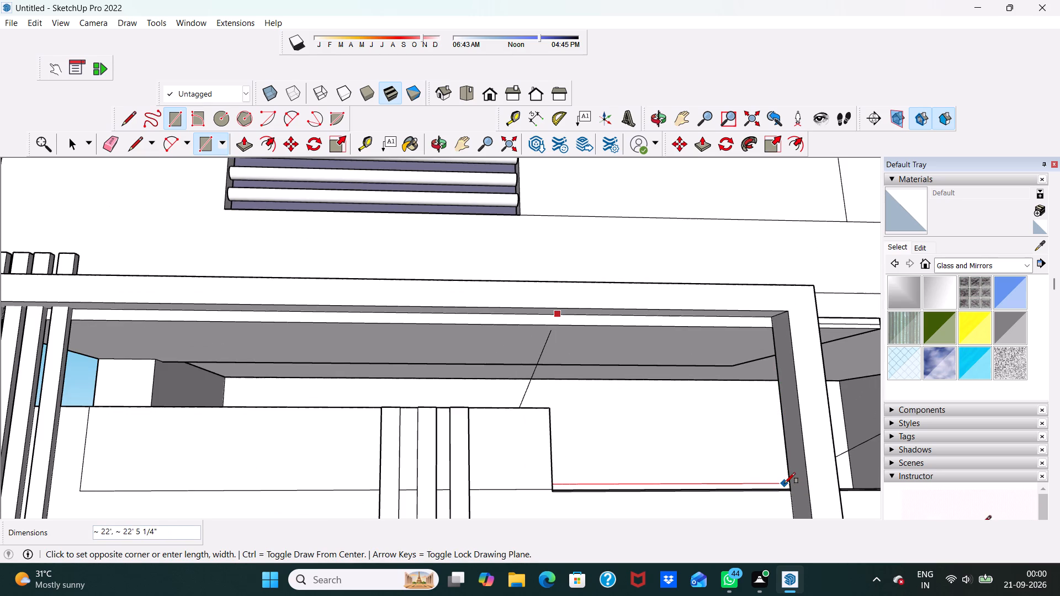
middle_click_drag(785, 483, 796, 518)
scroll(795, 515, "up", 1)
scroll(778, 489, "down", 5)
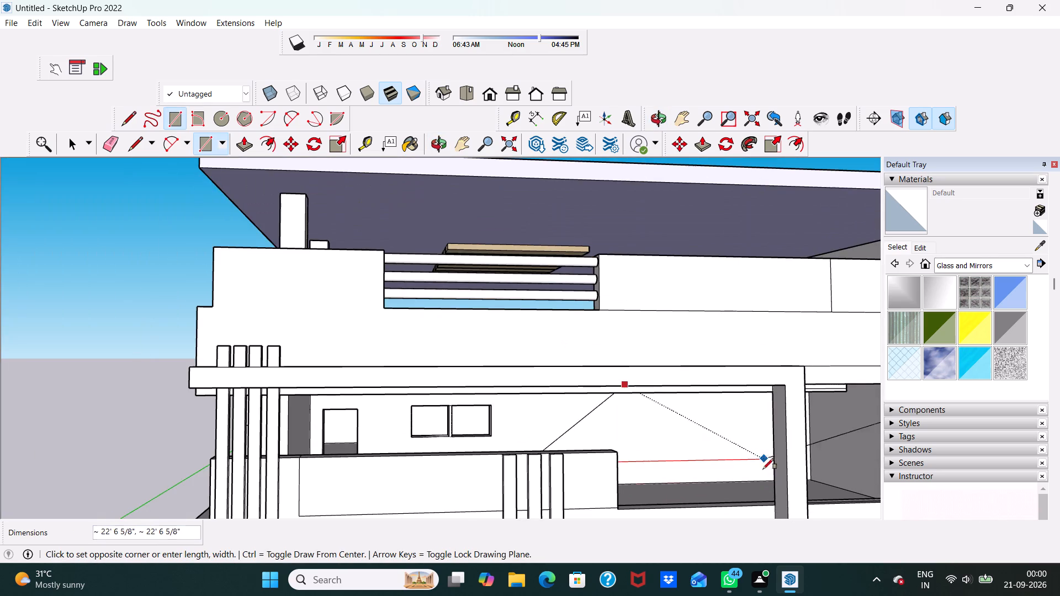
scroll(744, 460, "down", 11)
scroll(740, 463, "up", 1)
middle_click_drag(740, 463, 740, 499)
scroll(729, 473, "up", 9)
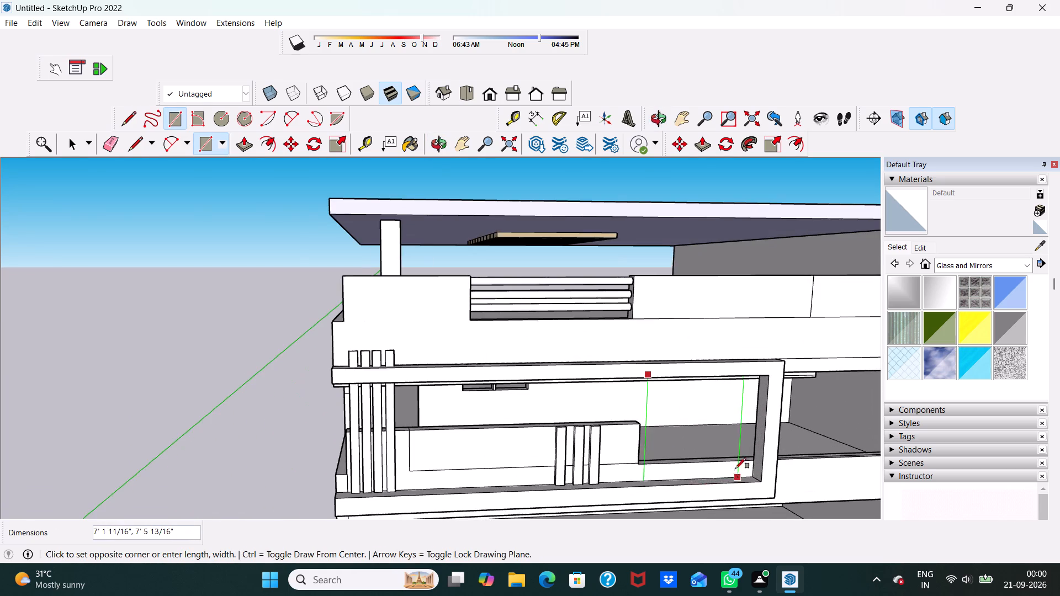
scroll(733, 460, "up", 7)
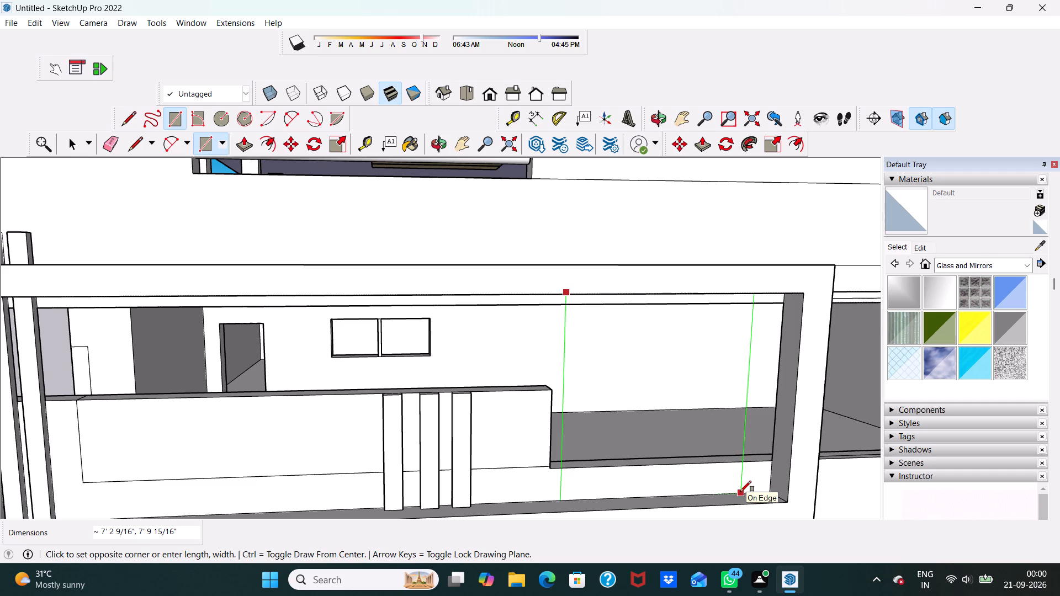
scroll(740, 492, "down", 8)
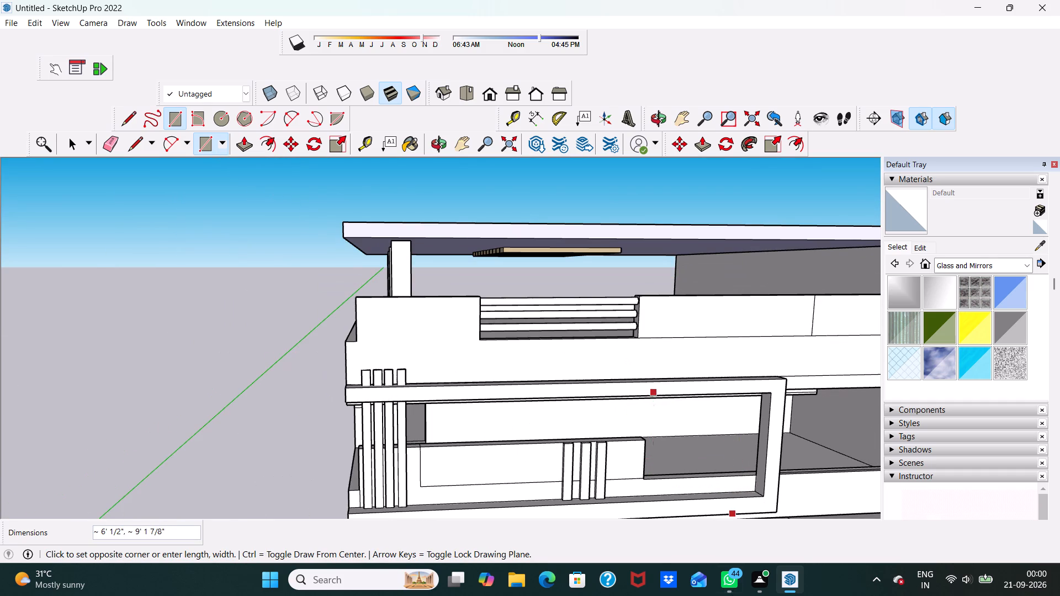
scroll(733, 573, "up", 1)
scroll(733, 569, "down", 8)
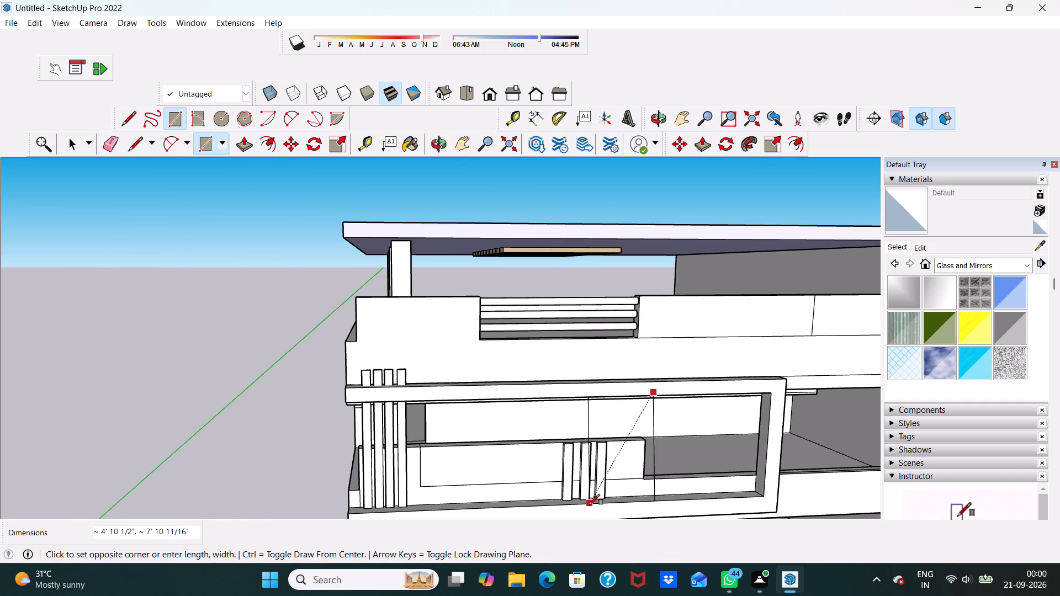
scroll(602, 500, "down", 7)
middle_click_drag(660, 514, 628, 348)
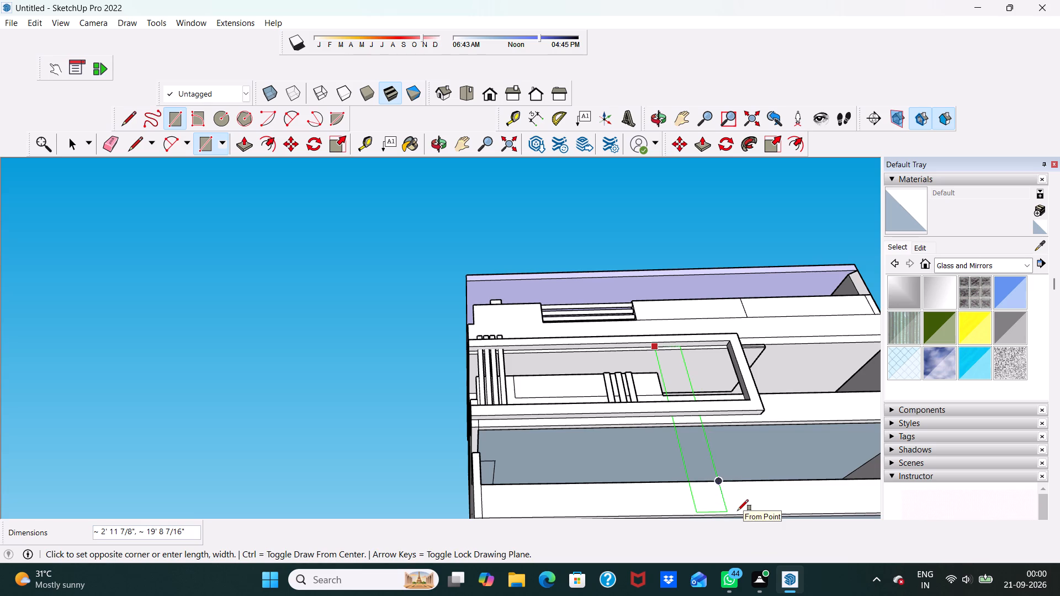
middle_click_drag(738, 510, 738, 537)
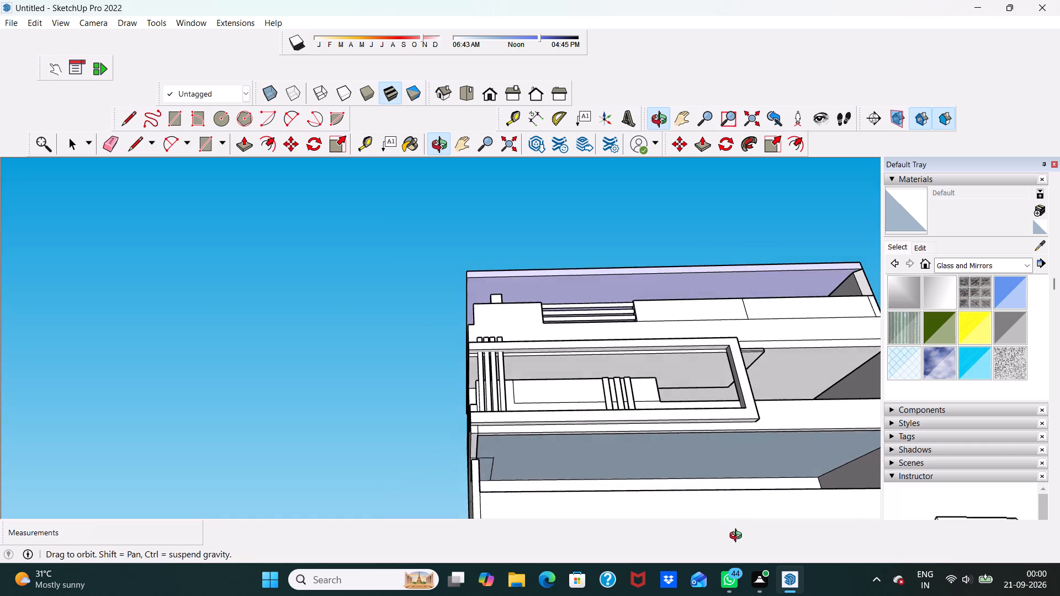
middle_click_drag(738, 537, 739, 541)
scroll(718, 496, "down", 5)
middle_click_drag(717, 503, 718, 518)
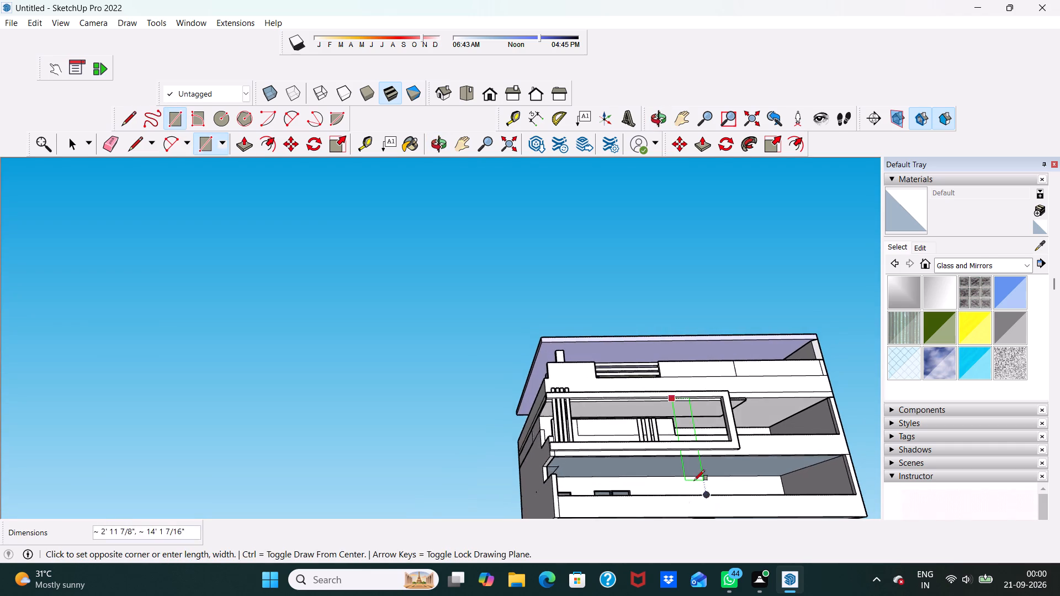
scroll(694, 481, "down", 5)
scroll(697, 496, "up", 4)
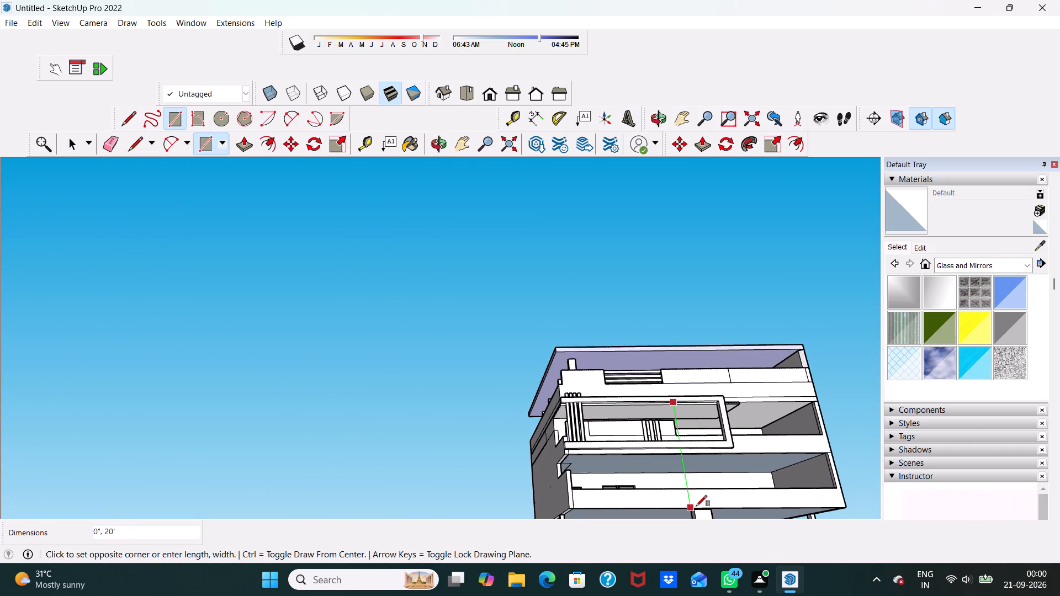
middle_click_drag(696, 506, 694, 541)
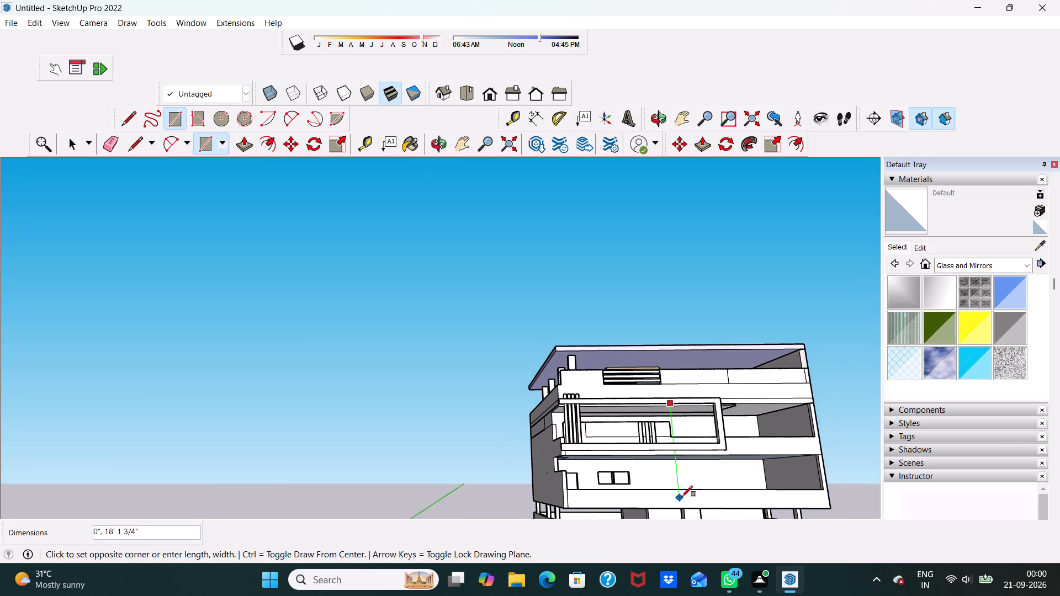
scroll(682, 497, "up", 4)
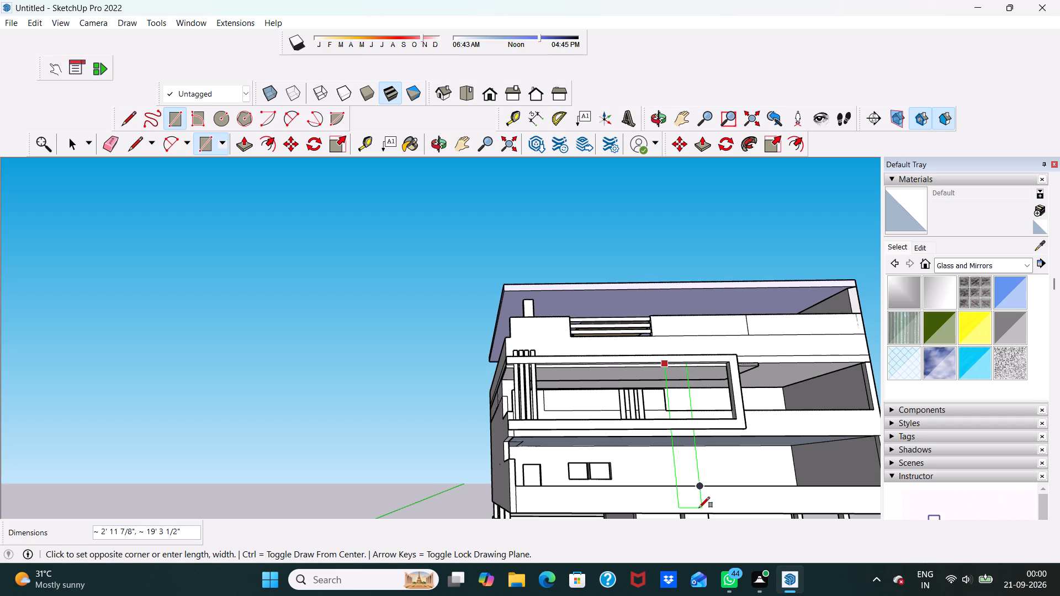
left_click(699, 508)
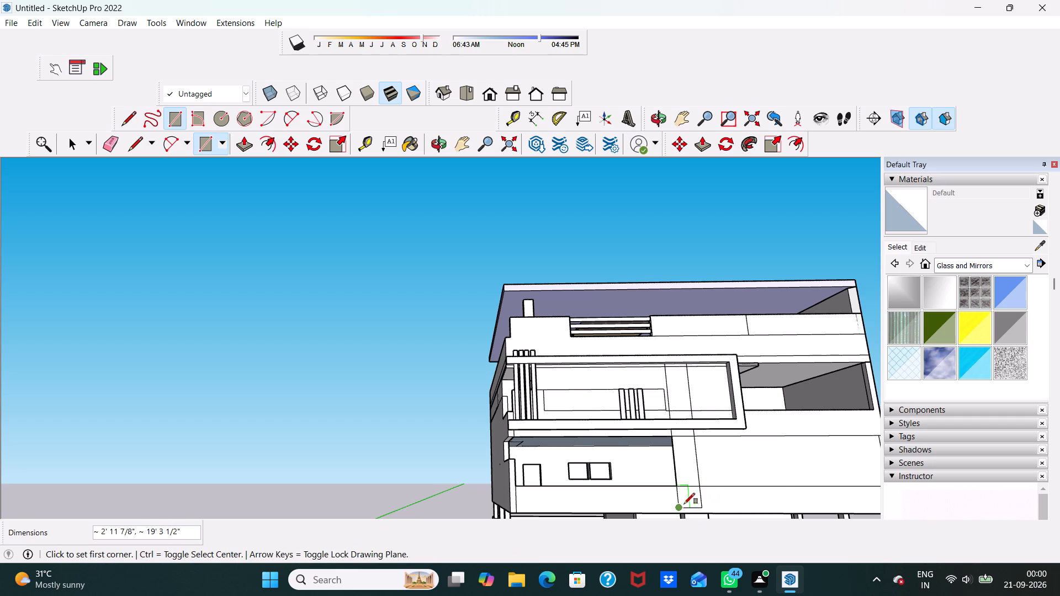
key("space")
Delete the two faces filling the balcony frame opening on either side of the narrow vertical strip.
scroll(693, 389, "up", 10)
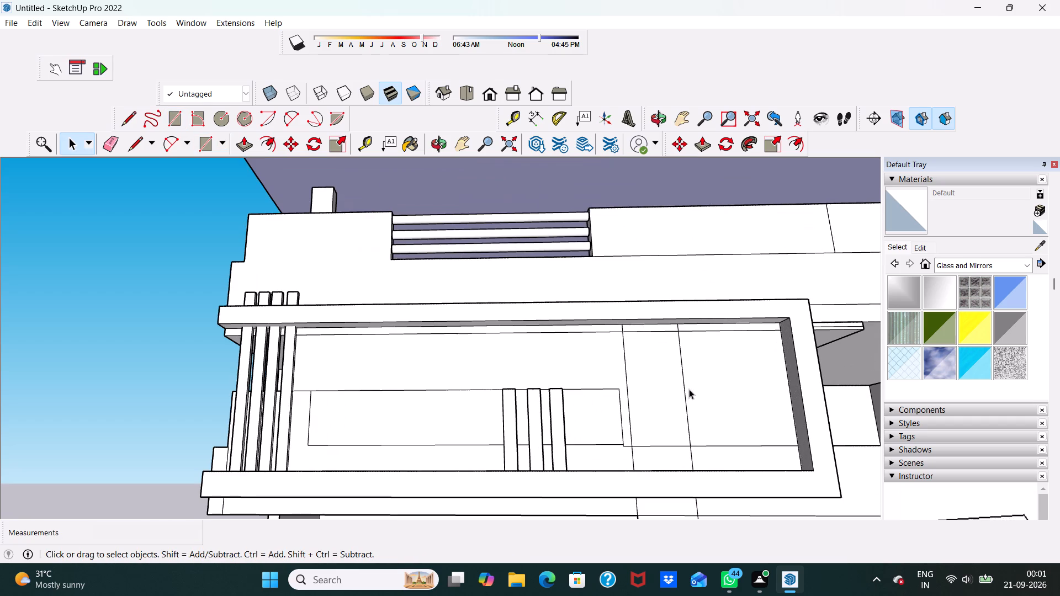
scroll(689, 389, "up", 1)
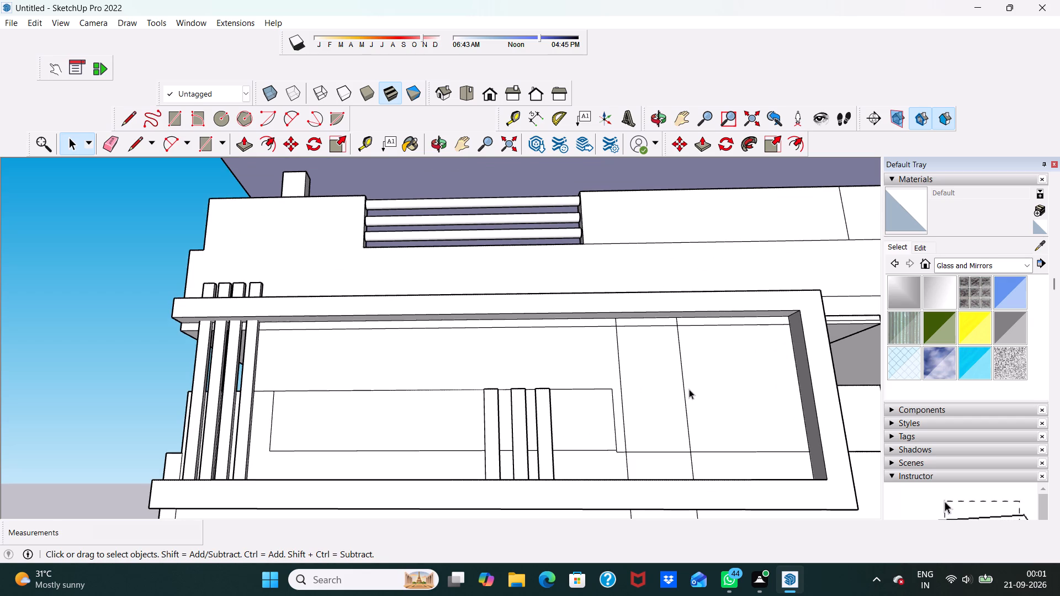
scroll(574, 437, "down", 1)
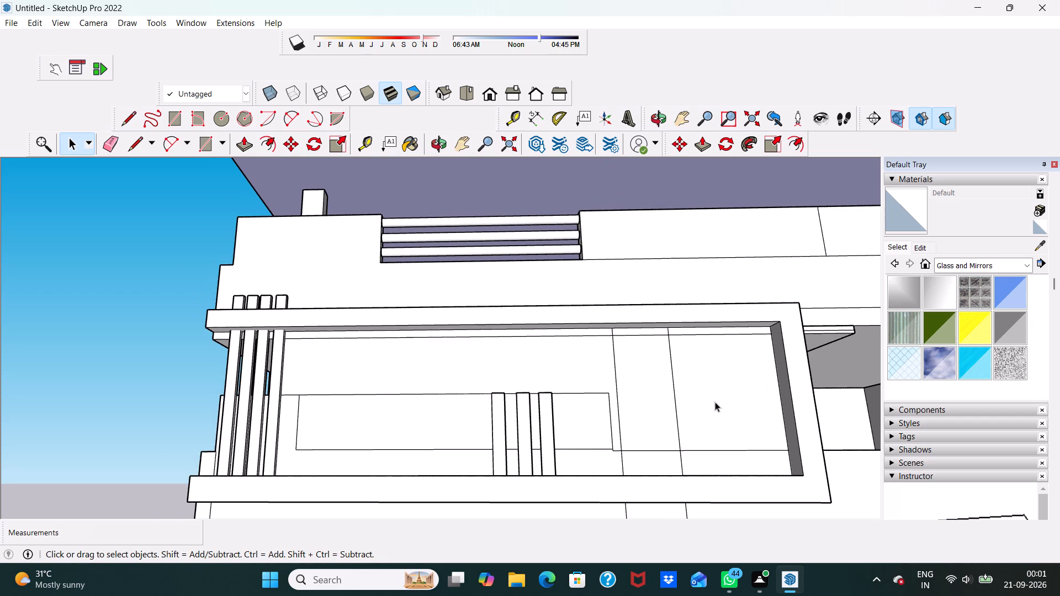
middle_click_drag(715, 402, 643, 503)
scroll(624, 462, "up", 3)
left_click(727, 456)
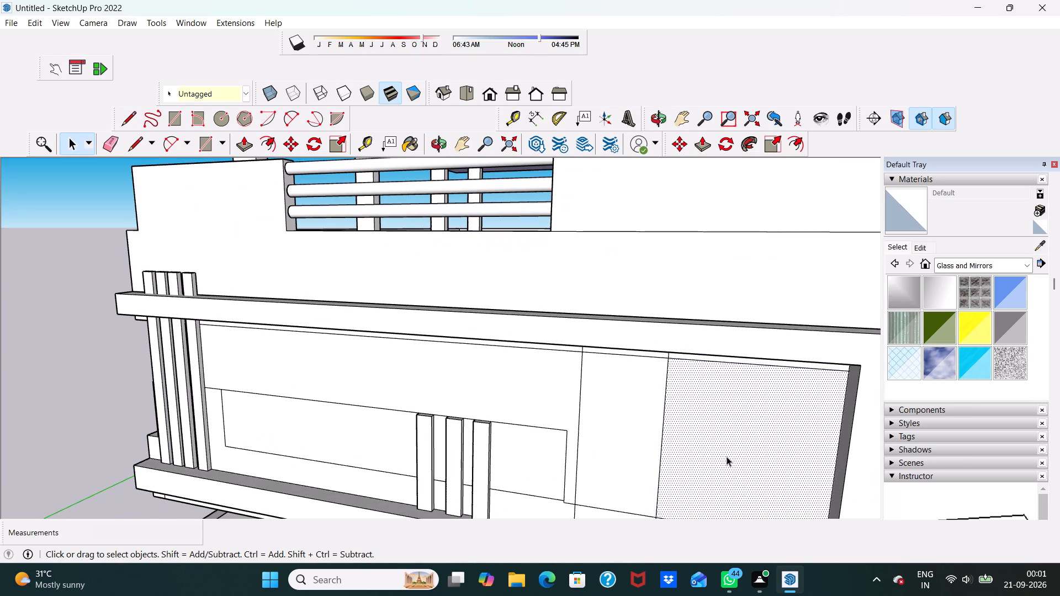
key("Delete")
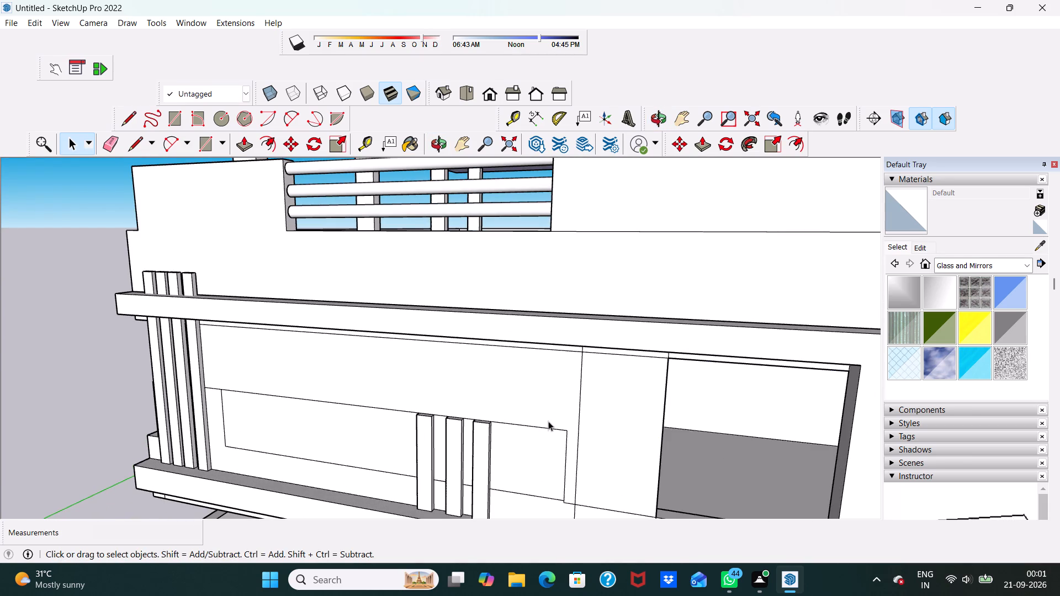
left_click(540, 382)
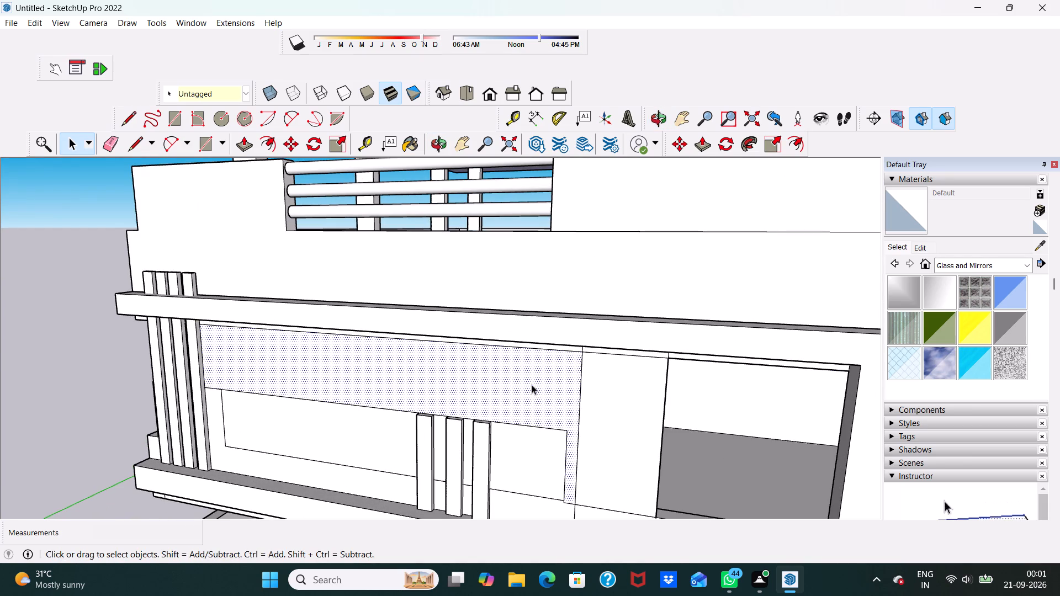
key("Delete")
Delete the large face closing the floor opening below the balcony frame, beside the strip.
scroll(527, 391, "down", 3)
middle_click_drag(531, 393, 583, 372)
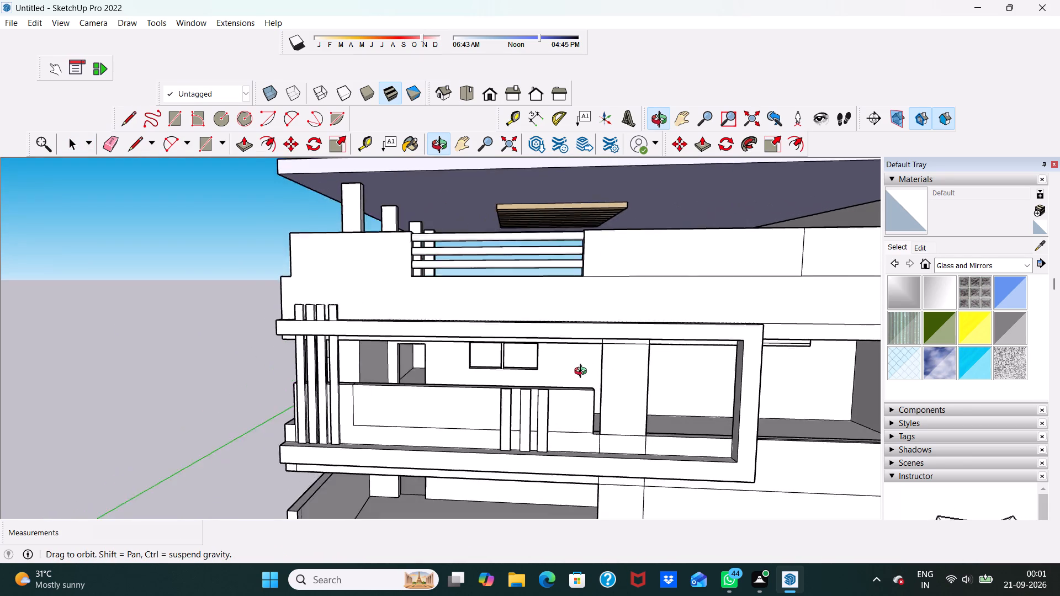
middle_click_drag(583, 372, 562, 407)
scroll(562, 407, "up", 4)
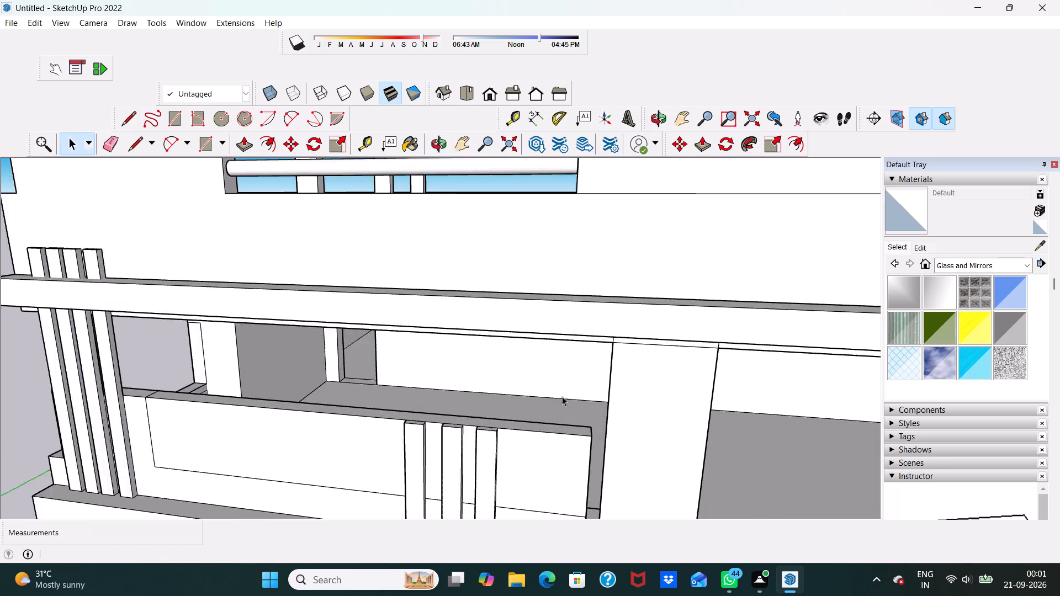
scroll(566, 392, "down", 10)
scroll(655, 445, "down", 4)
left_click(688, 477)
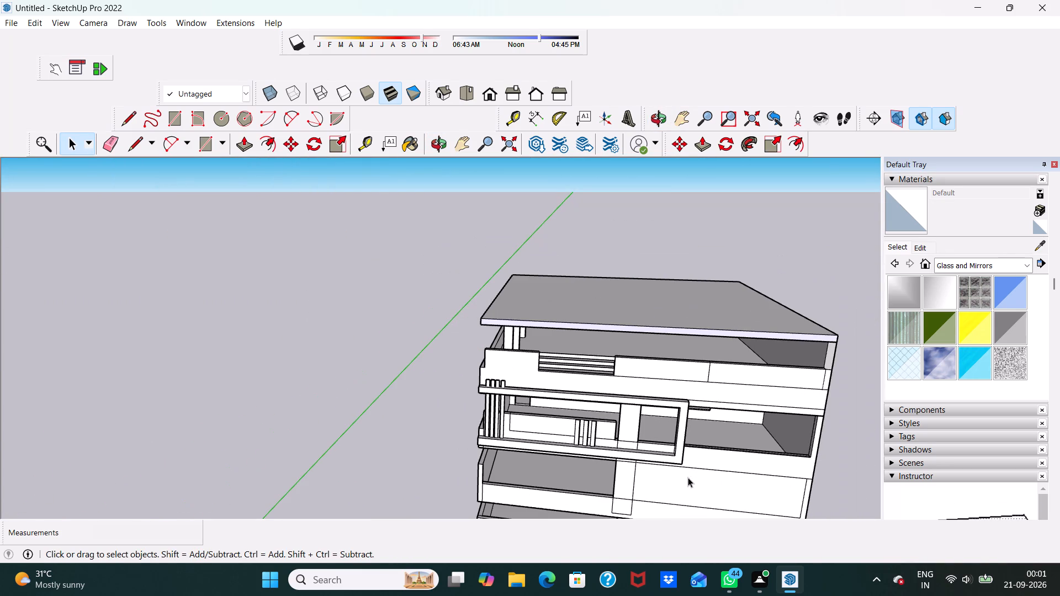
key("Delete")
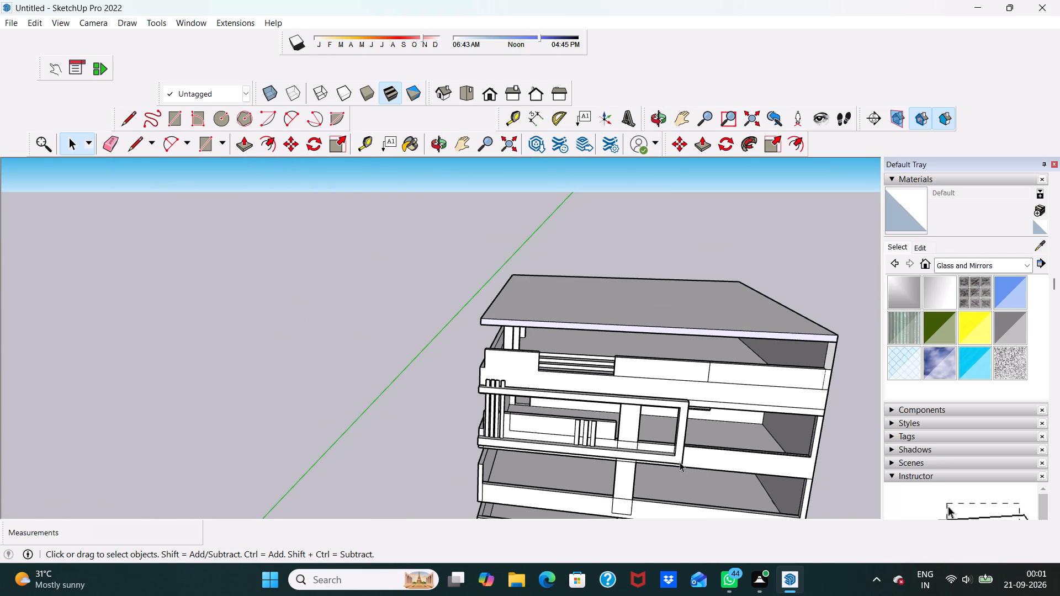
Push/Pull the narrow strip inside the balcony frame opening outward by 6".
middle_click_drag(676, 462, 681, 459)
scroll(681, 459, "up", 4)
scroll(632, 409, "up", 6)
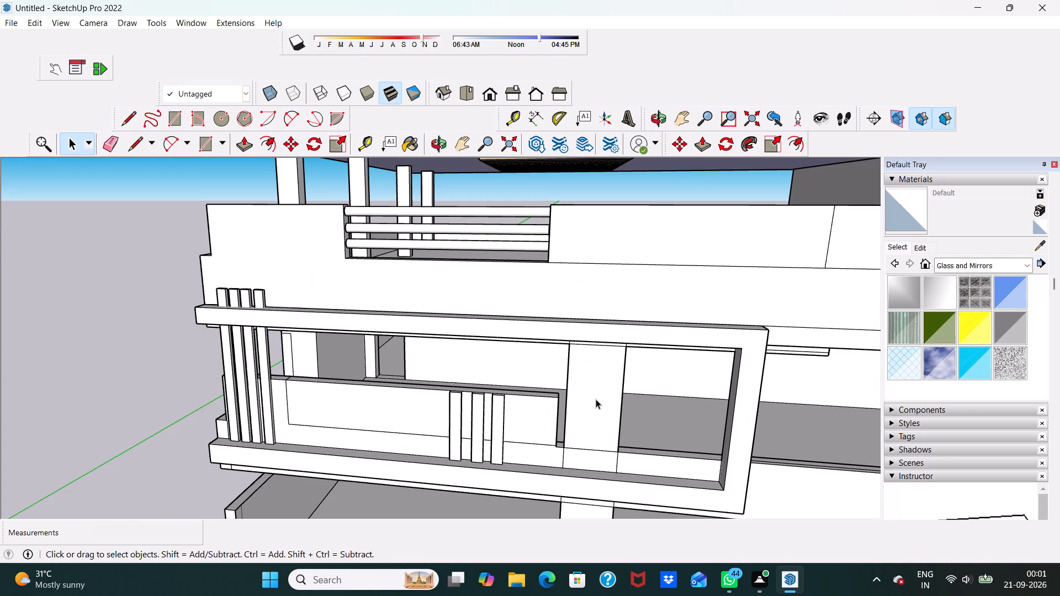
left_click(596, 399)
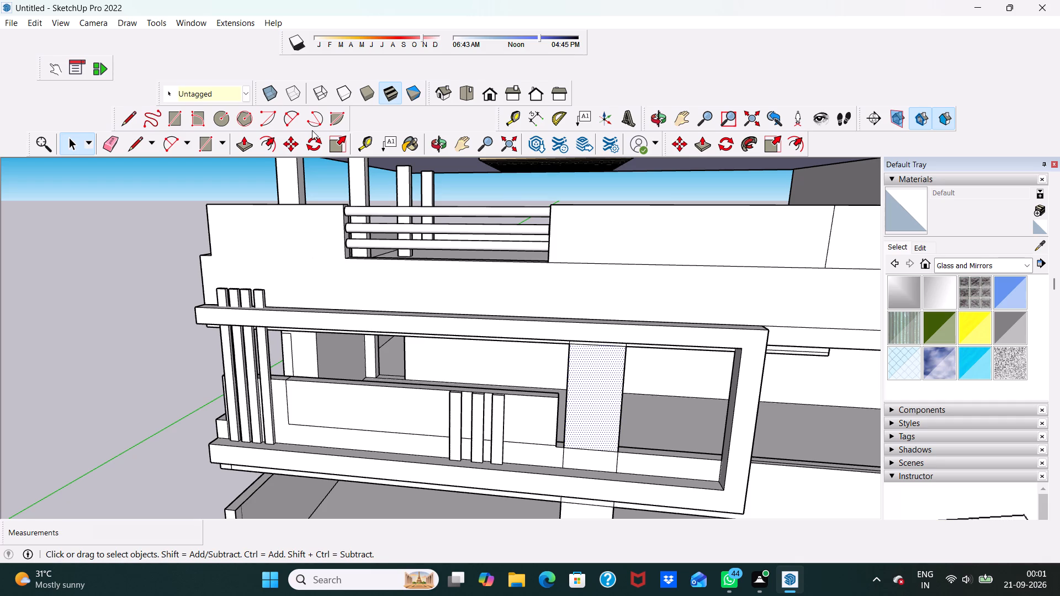
left_click(233, 145)
left_click(595, 374)
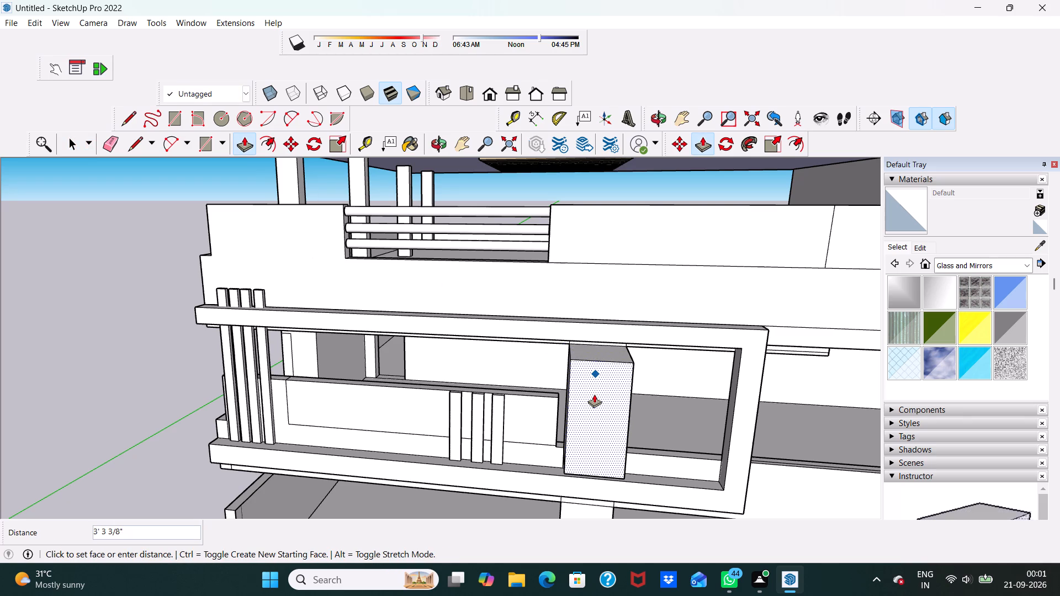
key("3")
key("BackSpace")
type("6\"")
key("Return")
scroll(588, 400, "down", 1)
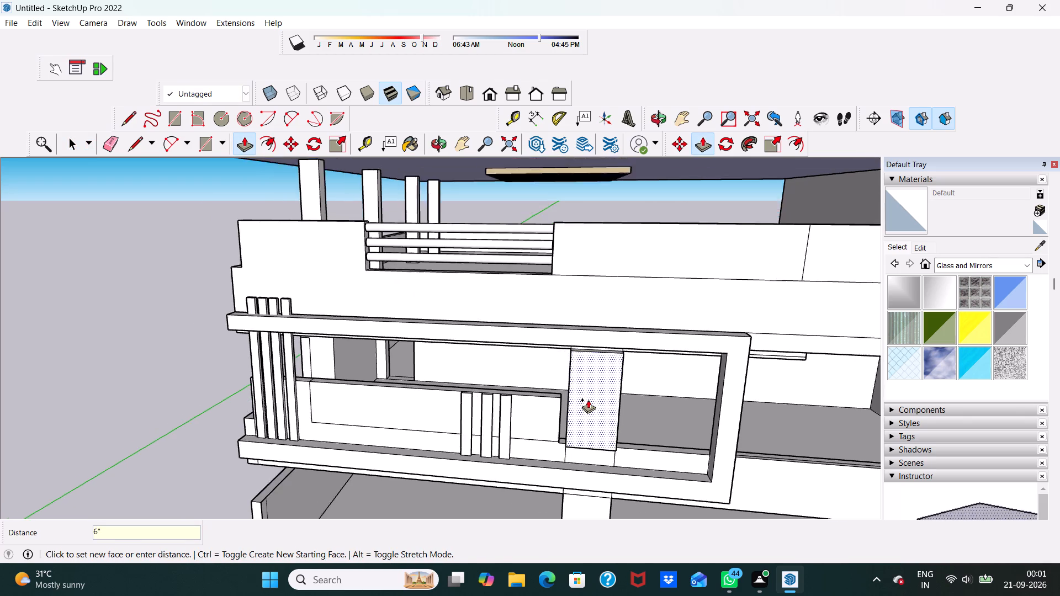
Push/Pull the strip's side face 6' 2 1/2" to the balcony frame's vertical end member, closing that side of the opening.
scroll(588, 400, "up", 3)
middle_click_drag(588, 400, 388, 374)
scroll(418, 374, "up", 2)
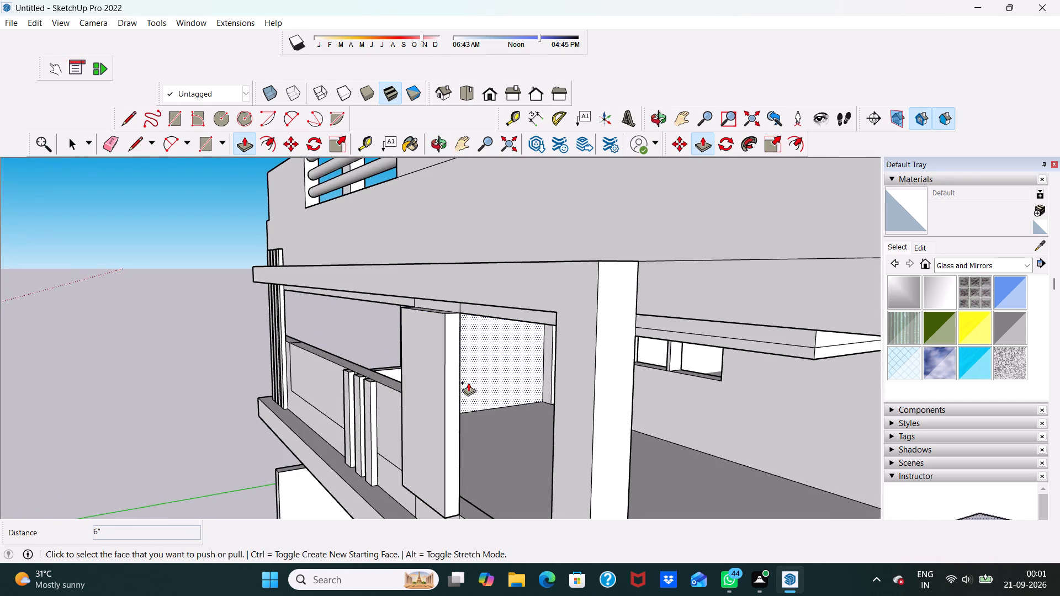
left_click(452, 390)
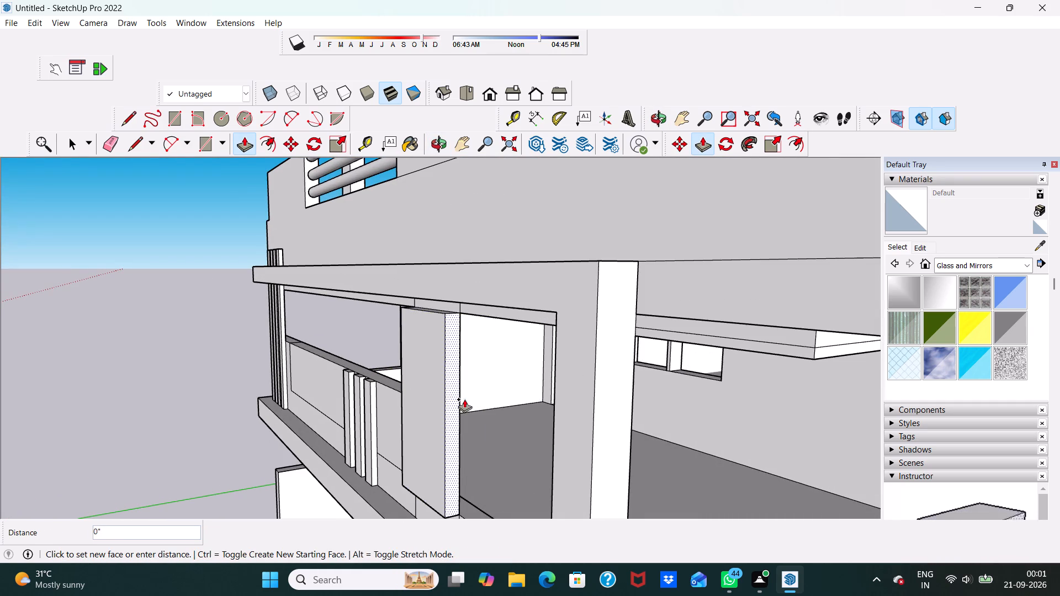
scroll(498, 422, "down", 5)
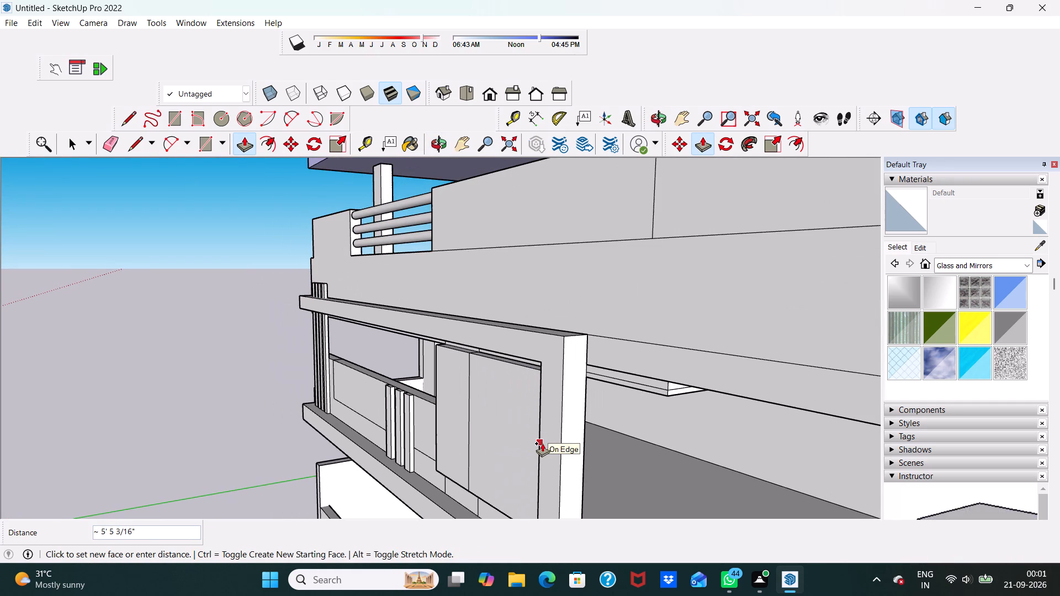
middle_click_drag(542, 443, 699, 453)
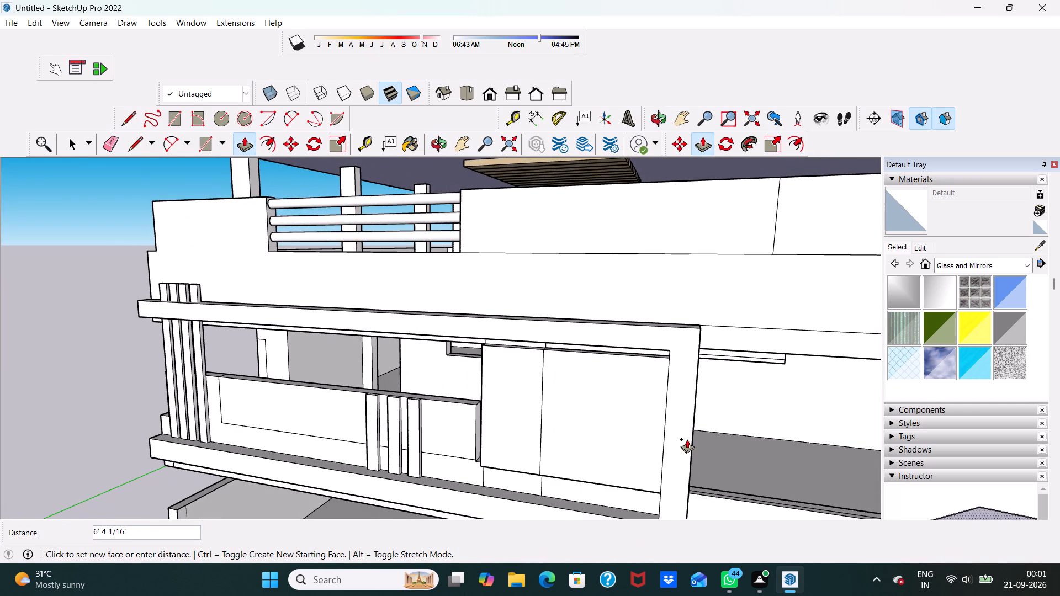
left_click(683, 439)
Push/Pull the top face of the original strip up to the underside of the balcony frame's upper bar.
scroll(662, 438, "down", 1)
middle_click_drag(659, 433, 658, 431)
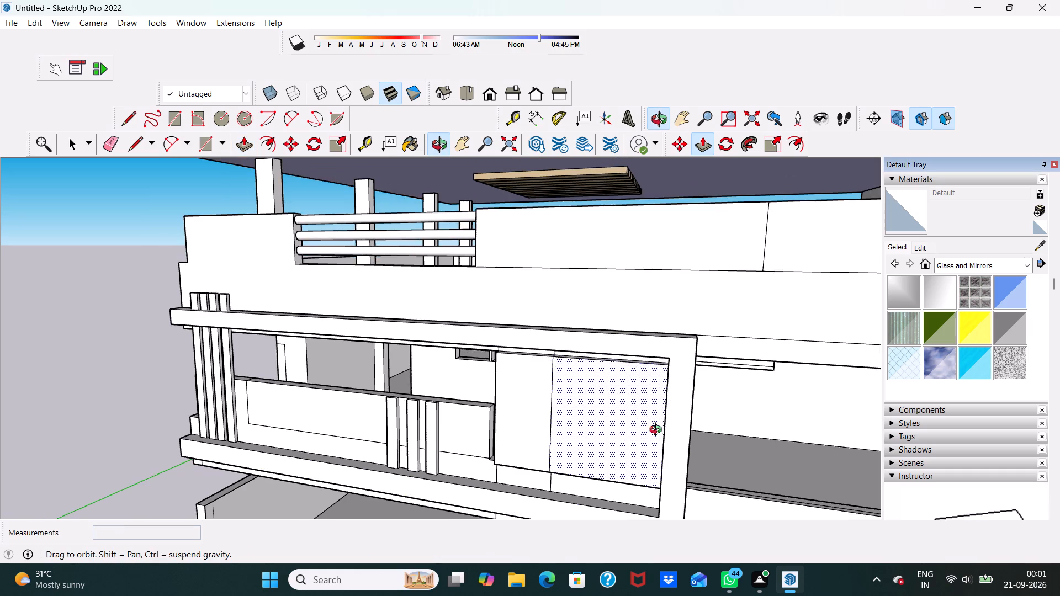
middle_click_drag(658, 431, 631, 409)
scroll(548, 365, "up", 8)
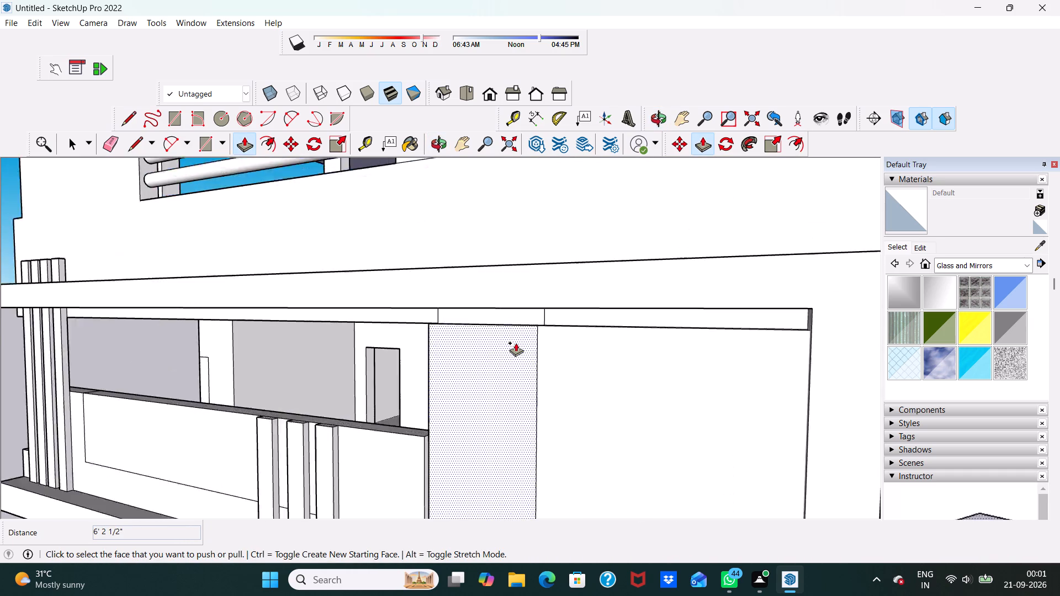
scroll(516, 343, "up", 1)
middle_click_drag(510, 339, 455, 386)
scroll(419, 385, "up", 9)
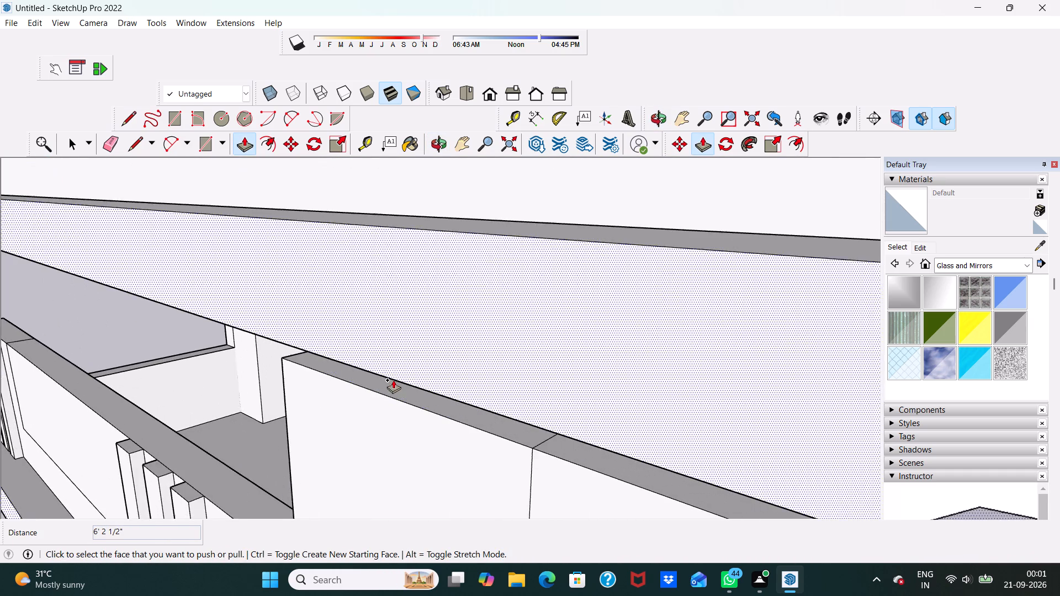
scroll(393, 380, "up", 6)
scroll(344, 389, "up", 9)
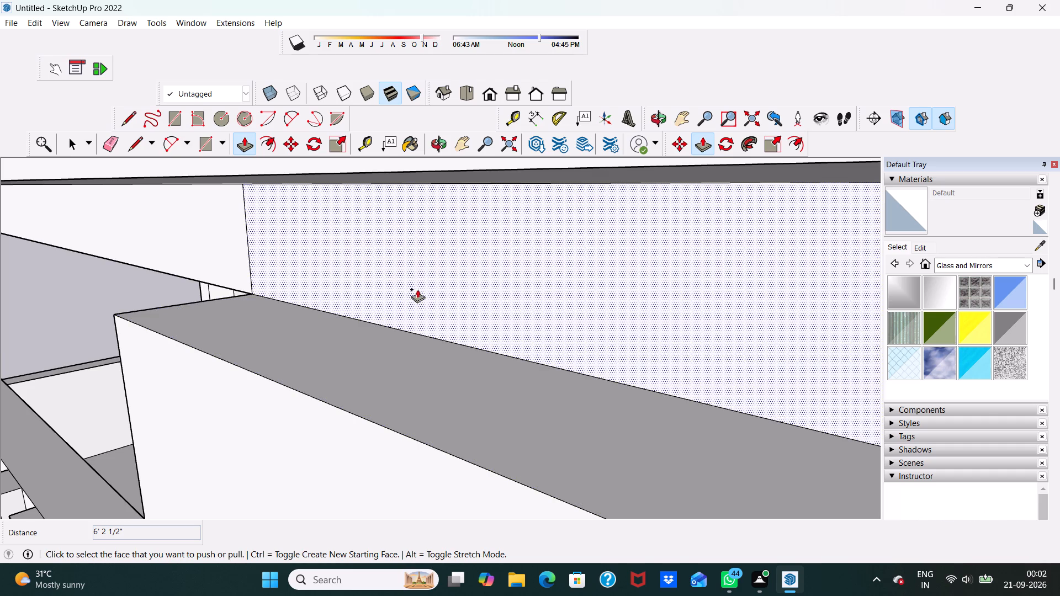
left_click_drag(335, 369, 362, 281)
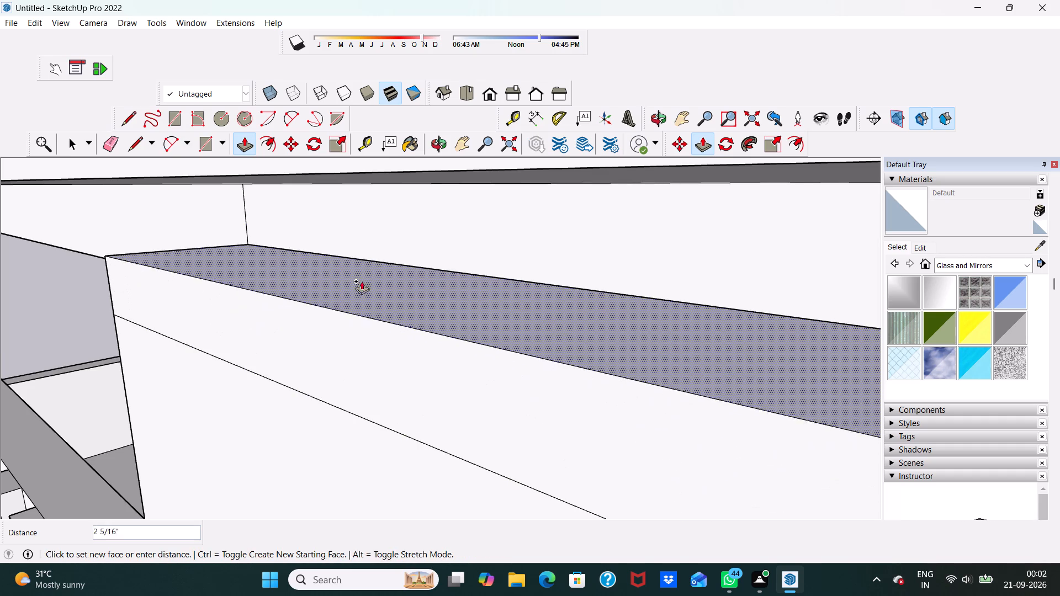
left_click_drag(362, 281, 386, 185)
left_click_drag(386, 185, 387, 177)
Push/Pull the top face of the panel's widened portion up about 5 3/8" to meet the frame's upper bar.
scroll(387, 177, "down", 4)
middle_click_drag(417, 208, 456, 265)
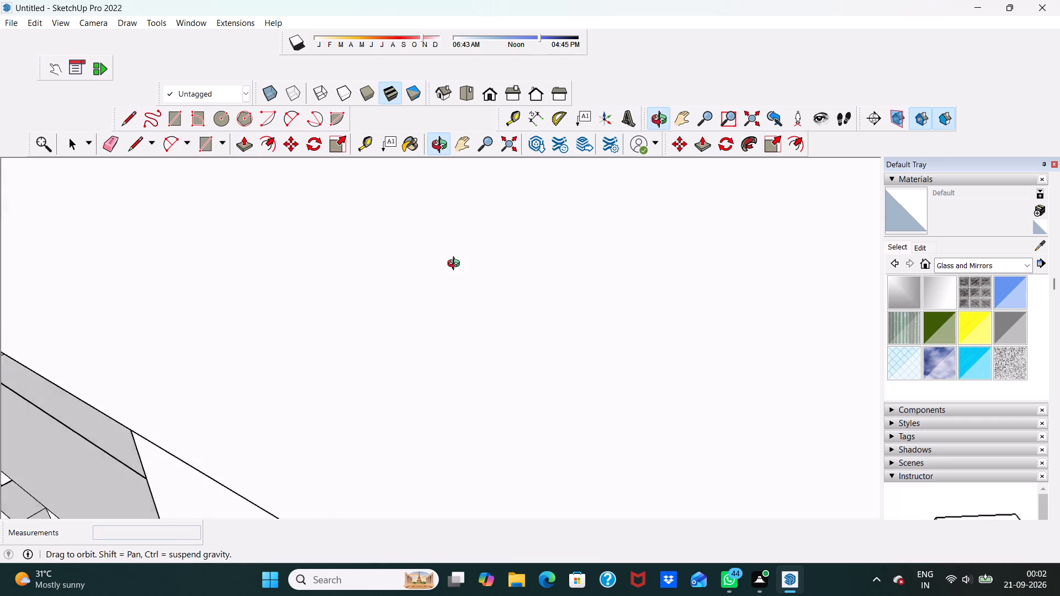
middle_click_drag(456, 265, 553, 192)
scroll(505, 168, "up", 4)
scroll(431, 188, "down", 3)
middle_click_drag(442, 206, 529, 203)
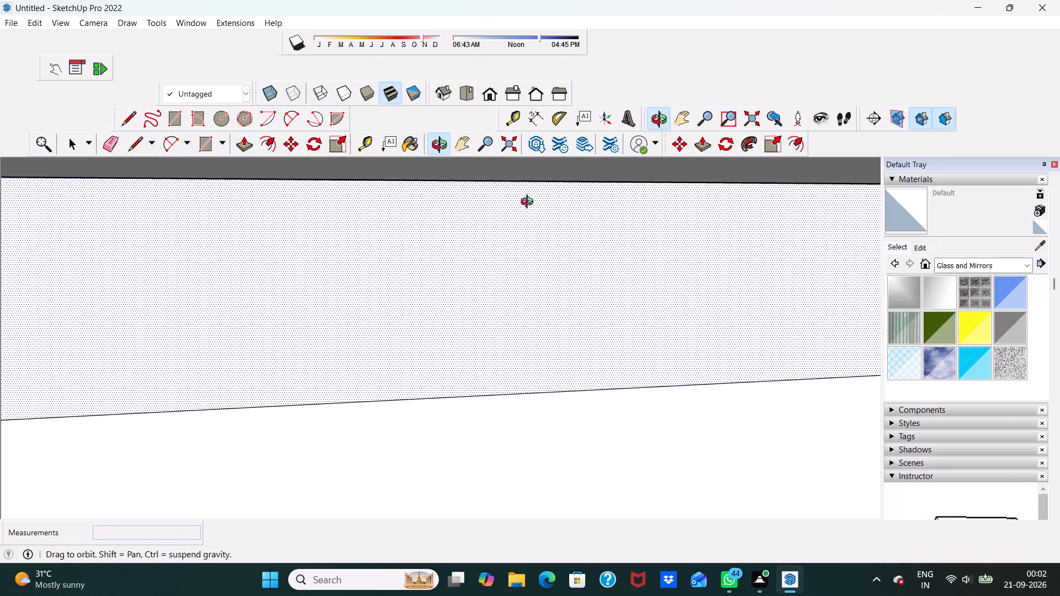
middle_click_drag(529, 203, 515, 204)
scroll(506, 185, "up", 2)
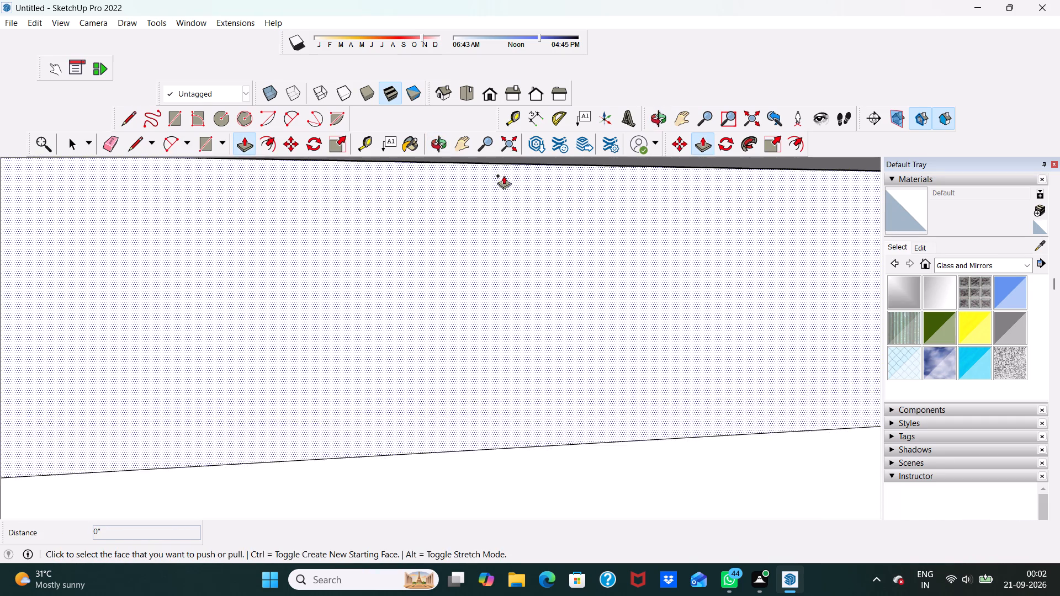
scroll(504, 175, "up", 3)
scroll(499, 157, "down", 4)
middle_click_drag(504, 173, 491, 240)
scroll(491, 218, "up", 1)
scroll(489, 200, "down", 12)
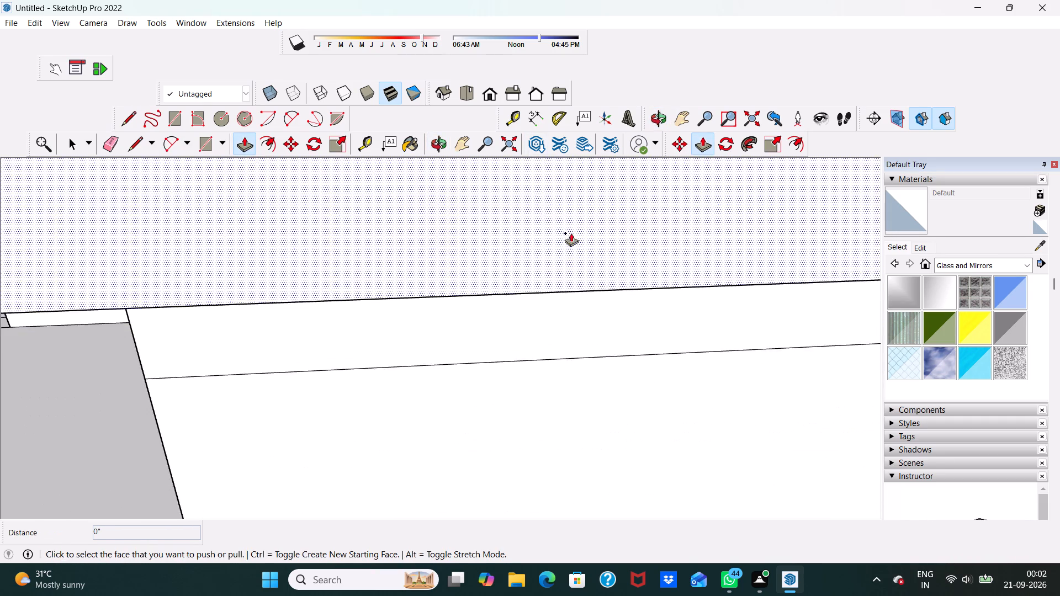
scroll(571, 233, "down", 9)
middle_click_drag(565, 346, 550, 291)
scroll(524, 281, "down", 11)
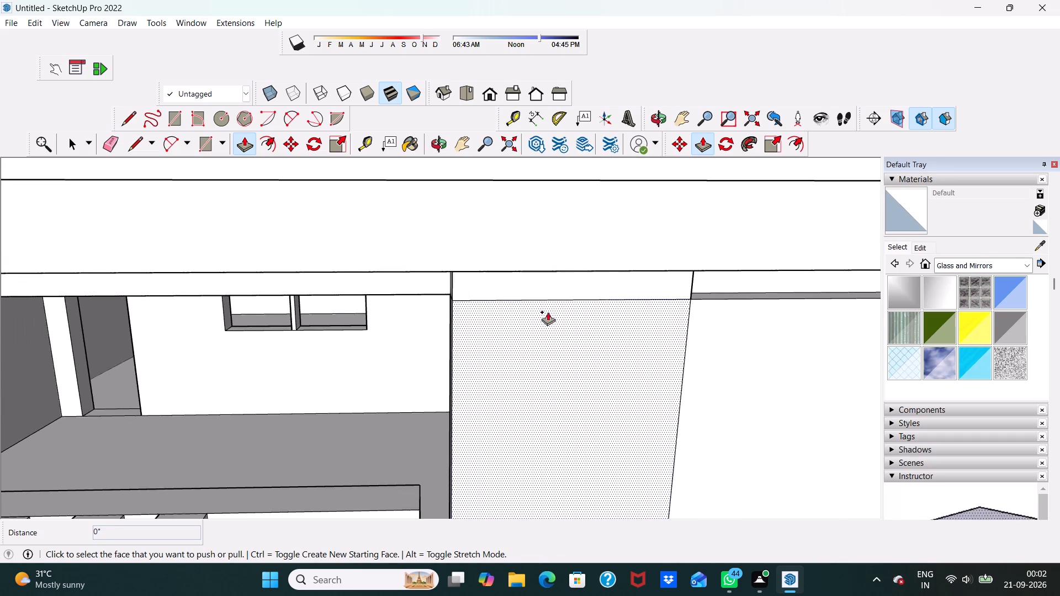
scroll(550, 313, "up", 1)
scroll(550, 308, "down", 9)
scroll(623, 315, "down", 4)
scroll(648, 339, "up", 2)
scroll(666, 296, "up", 11)
scroll(609, 290, "up", 5)
scroll(543, 309, "up", 4)
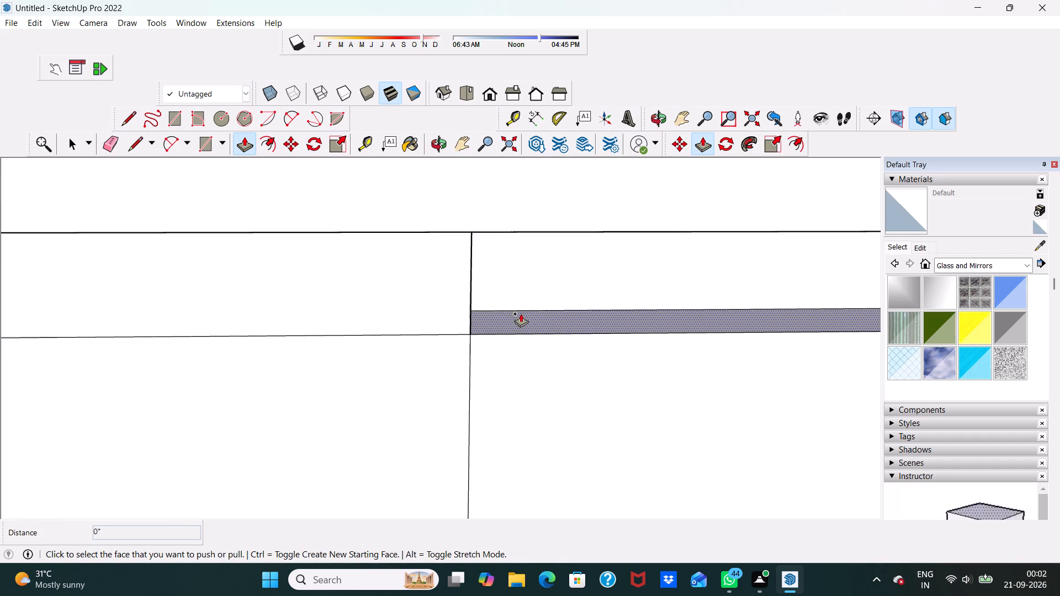
scroll(521, 313, "up", 1)
left_click_drag(514, 318, 511, 209)
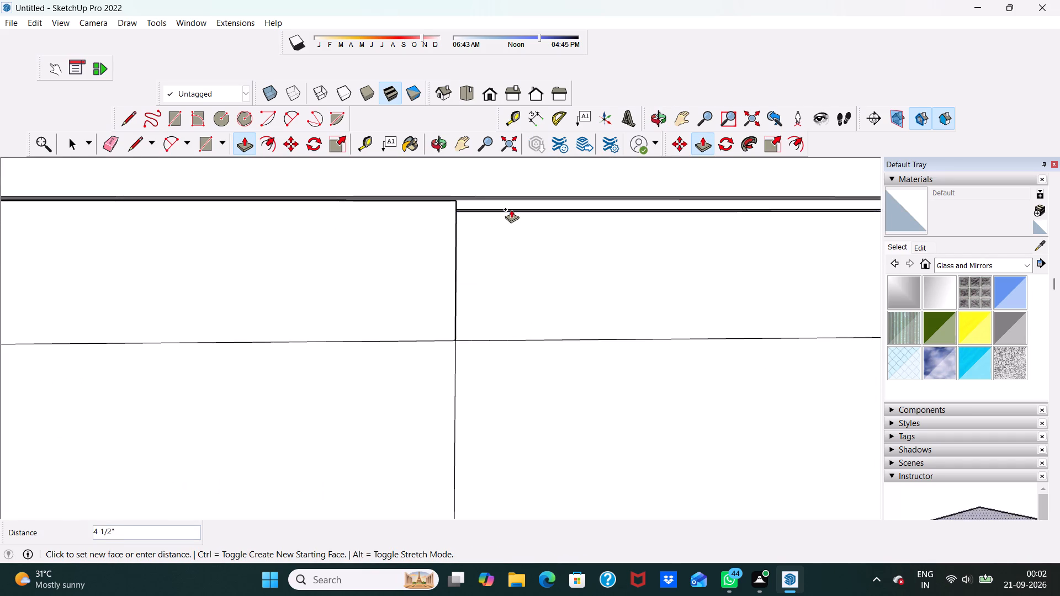
left_click_drag(511, 209, 514, 190)
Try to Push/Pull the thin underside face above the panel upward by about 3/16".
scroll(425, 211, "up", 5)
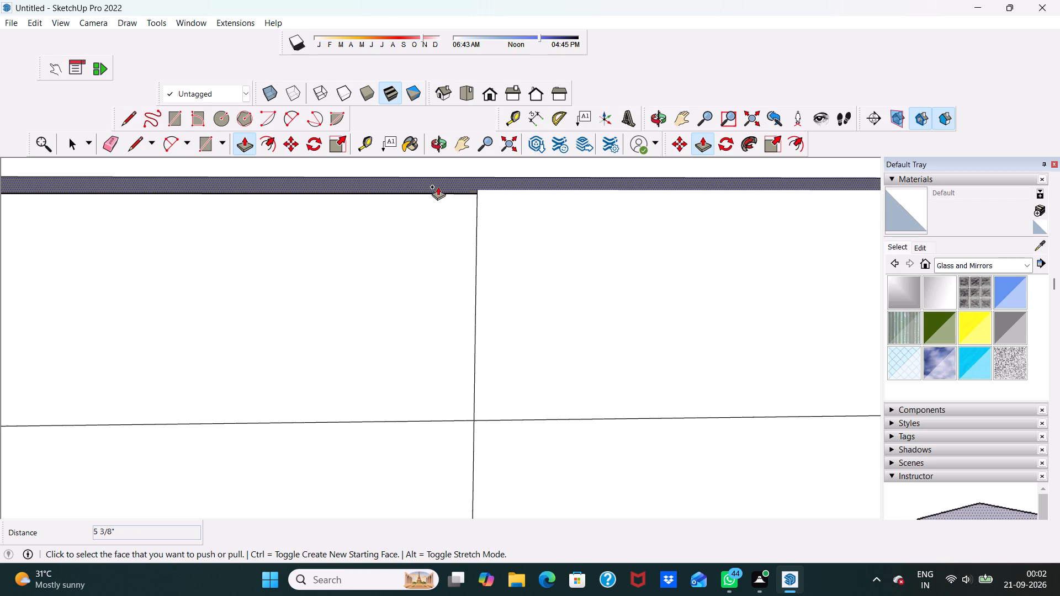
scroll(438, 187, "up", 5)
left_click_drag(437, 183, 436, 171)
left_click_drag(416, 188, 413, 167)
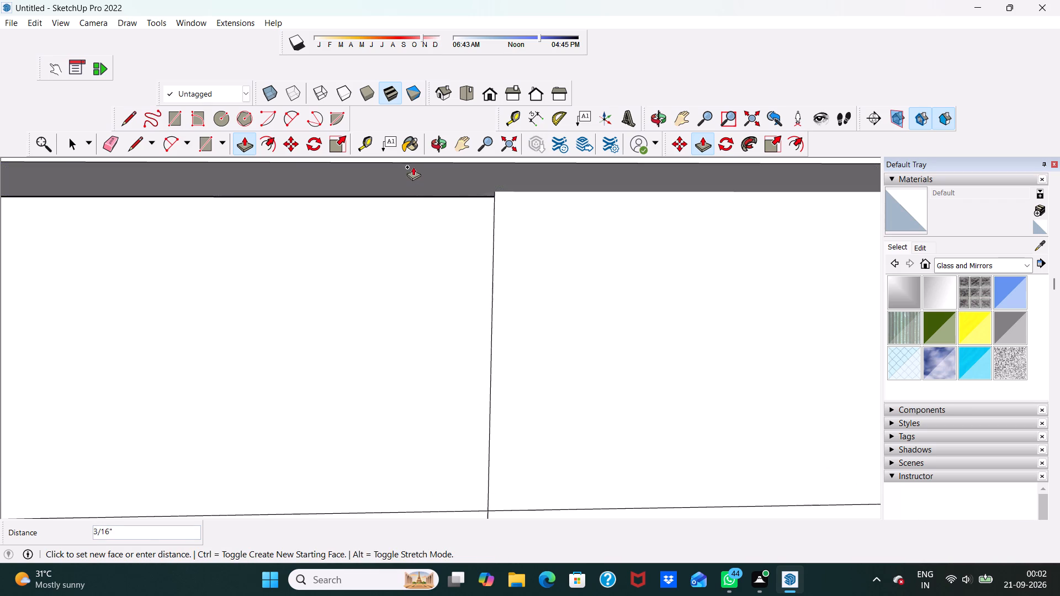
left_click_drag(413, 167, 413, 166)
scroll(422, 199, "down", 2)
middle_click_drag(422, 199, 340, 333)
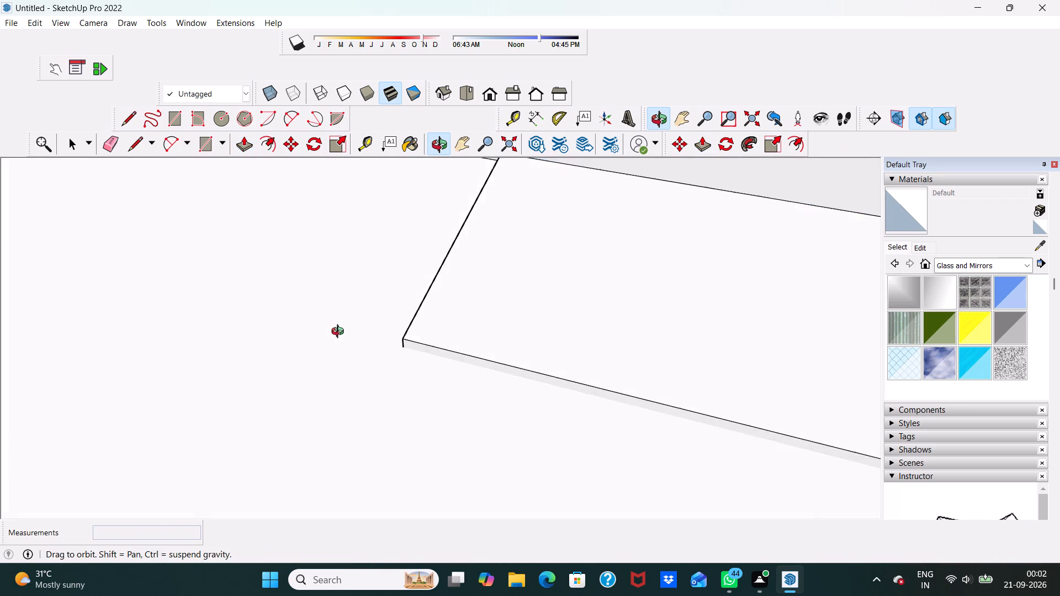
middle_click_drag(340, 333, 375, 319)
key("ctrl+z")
Push/Pull the original strip's bottom face down 1' 5 7/16" to the balcony frame's lower bar.
scroll(376, 319, "down", 2)
scroll(391, 324, "up", 1)
scroll(409, 329, "down", 5)
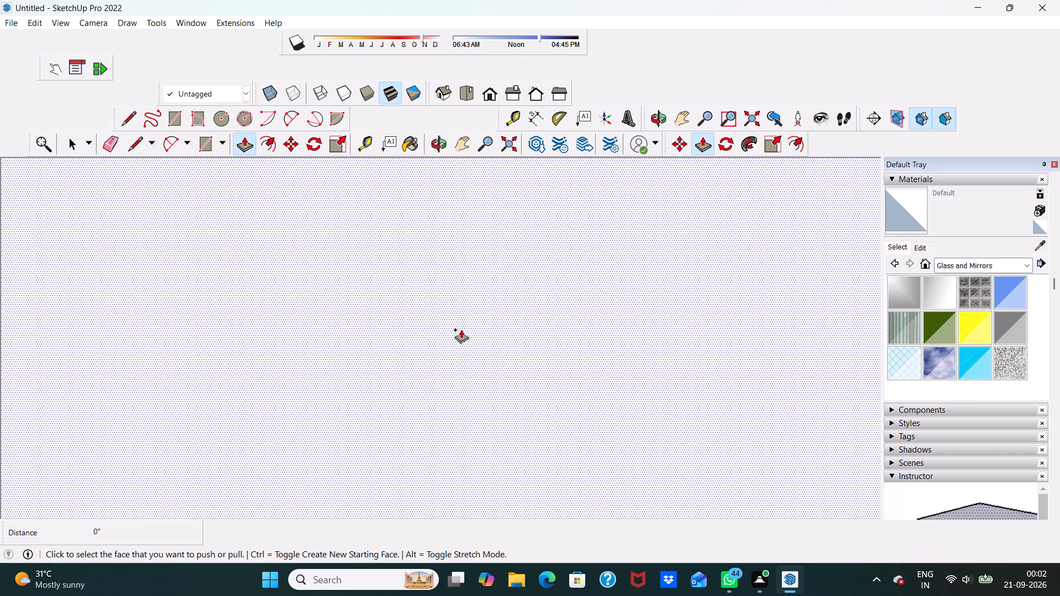
scroll(461, 329, "down", 19)
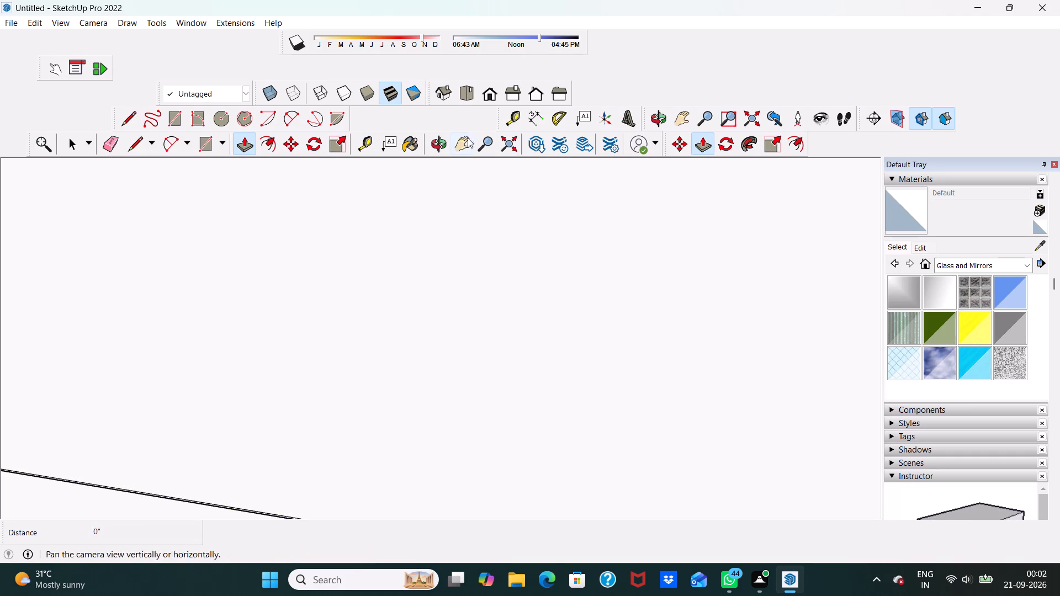
left_click(489, 90)
scroll(522, 403, "down", 8)
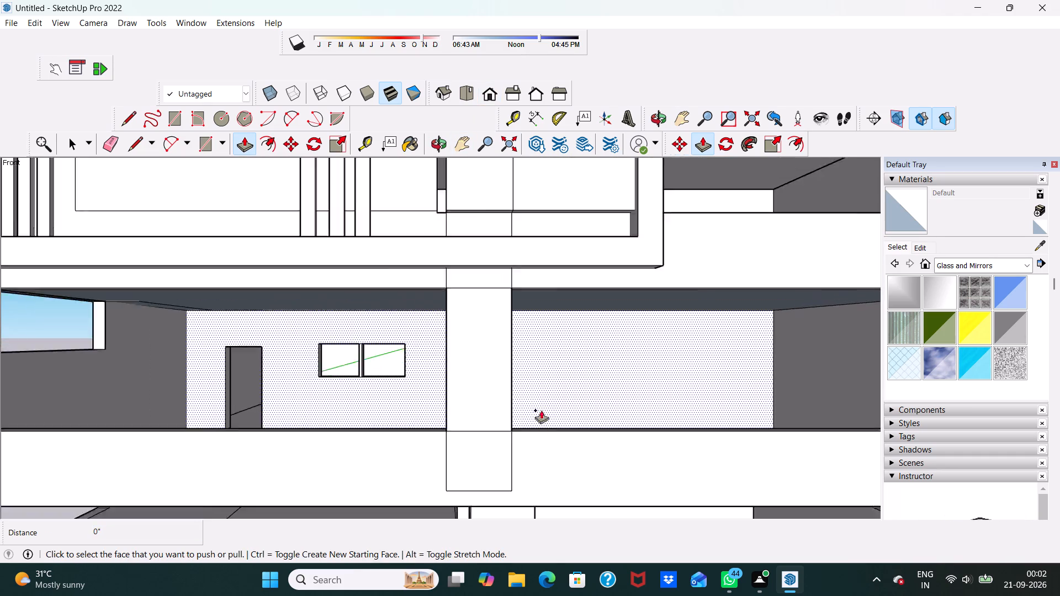
scroll(541, 410, "down", 2)
middle_click_drag(533, 371, 427, 552)
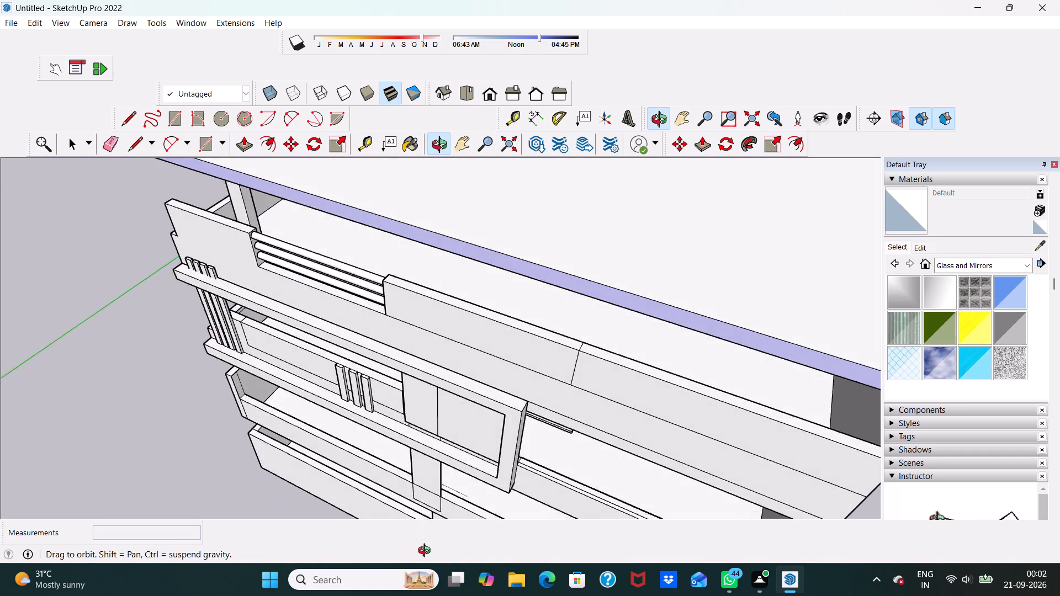
middle_click_drag(427, 552, 550, 566)
scroll(550, 565, "down", 1)
middle_click_drag(537, 430, 544, 466)
scroll(539, 450, "down", 1)
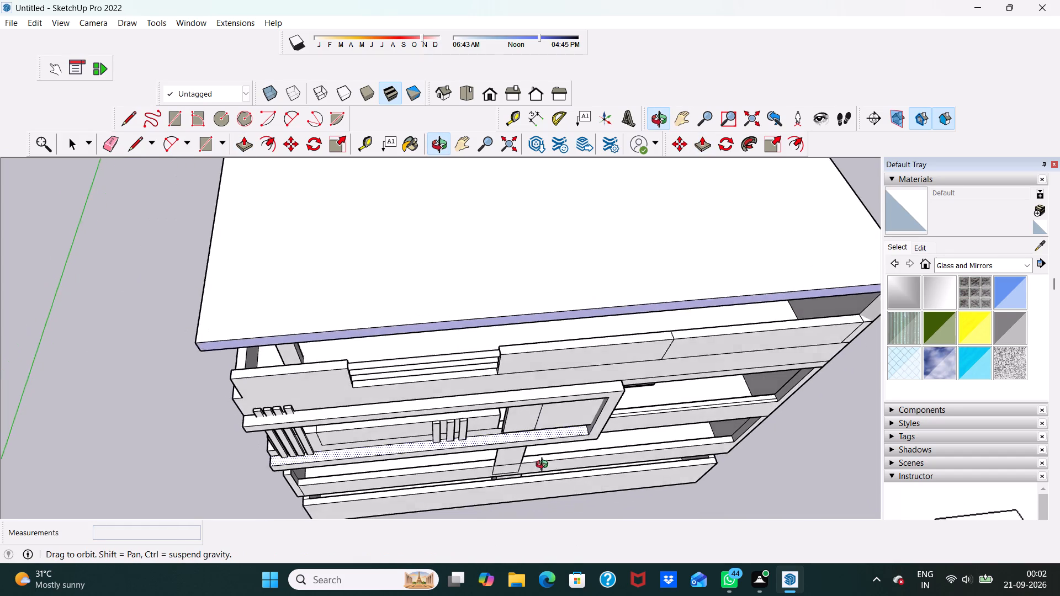
middle_click_drag(544, 466, 540, 279)
scroll(543, 327, "up", 5)
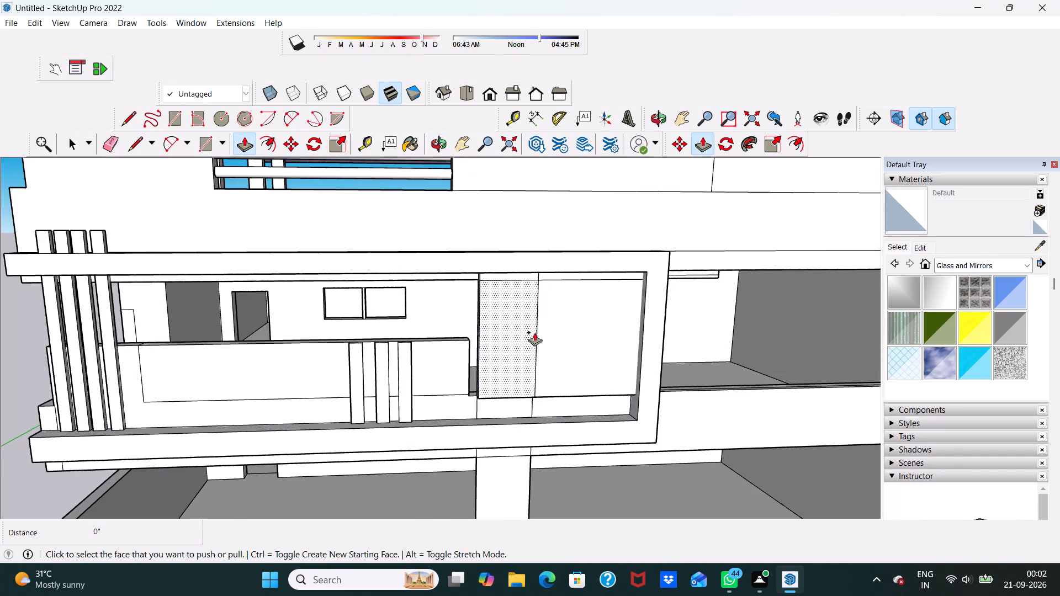
middle_click_drag(532, 329, 504, 268)
scroll(507, 288, "up", 3)
scroll(596, 395, "up", 5)
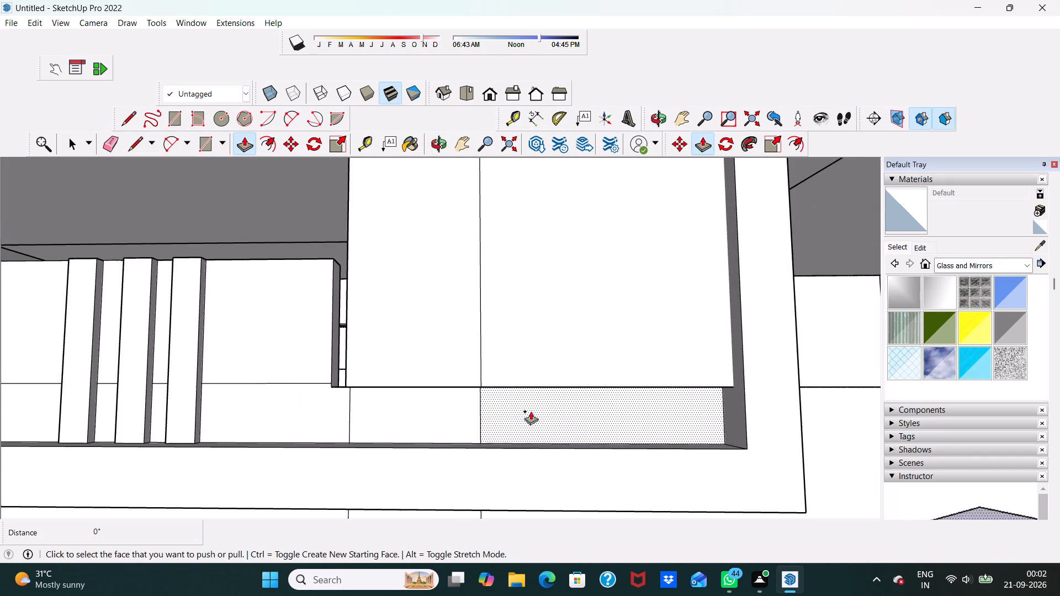
middle_click_drag(490, 417, 571, 348)
scroll(389, 393, "up", 3)
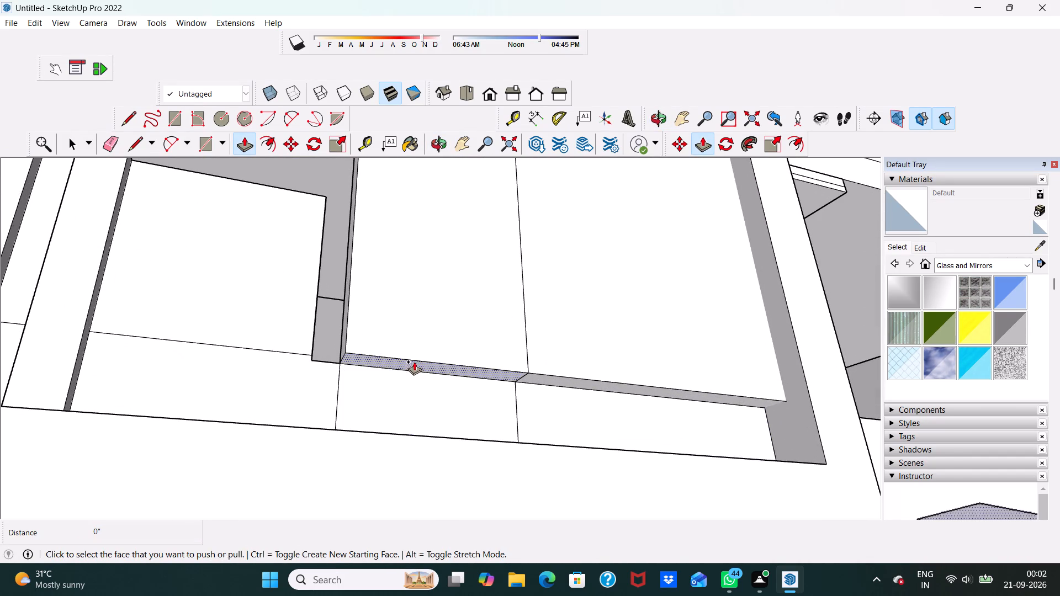
left_click_drag(414, 361, 397, 456)
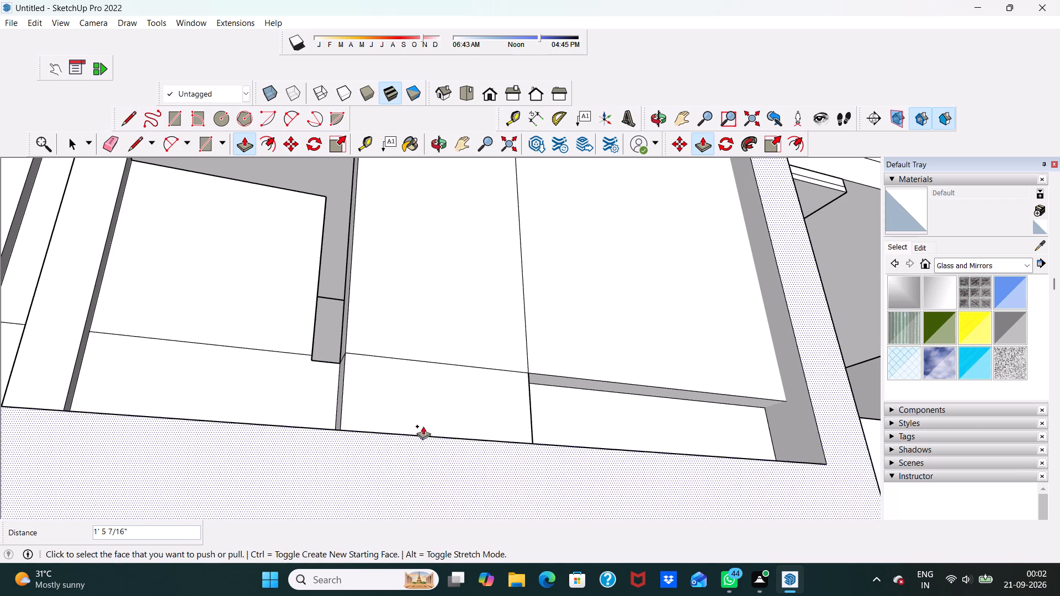
Push/Pull the bottom face of the panel's widened portion down about 1' 2 11/16" to the frame's lower bar.
scroll(590, 390, "up", 4)
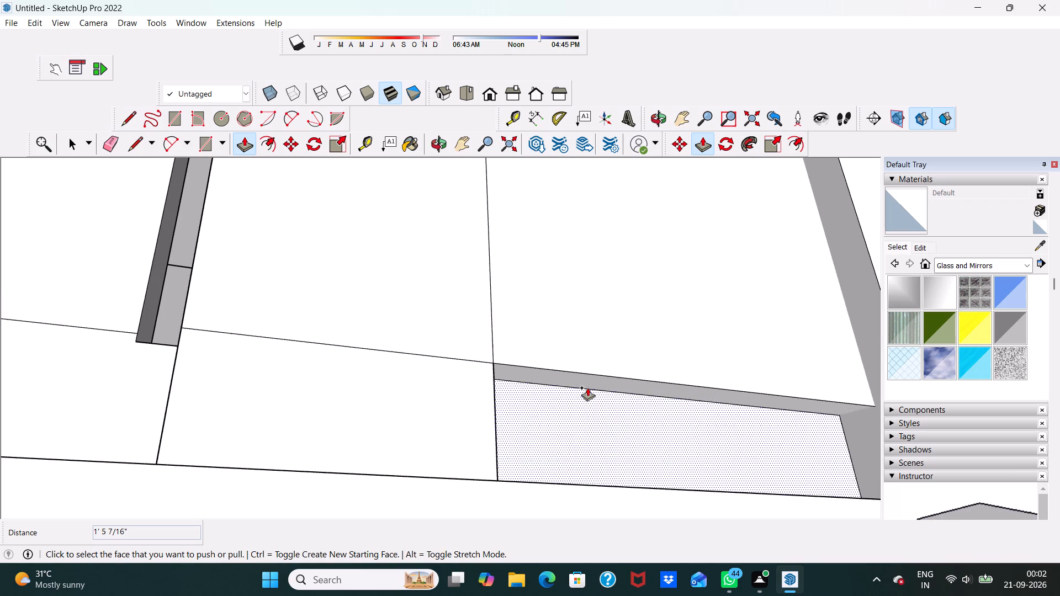
left_click_drag(554, 377, 552, 453)
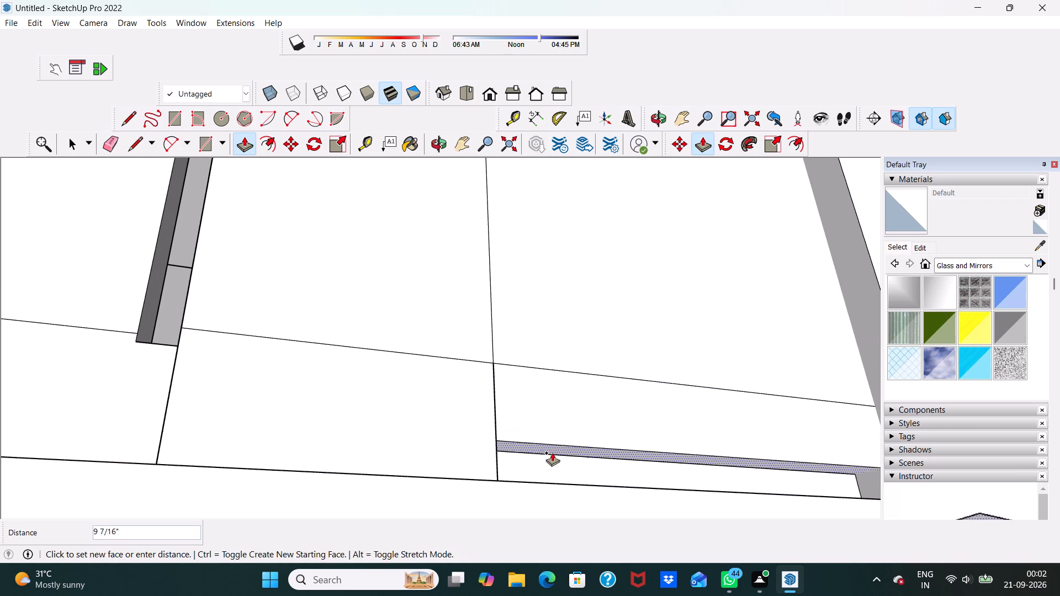
left_click_drag(552, 453, 562, 490)
Push/Pull the short strip face on the slab edge just below the balcony frame outward by 6".
scroll(458, 412, "down", 8)
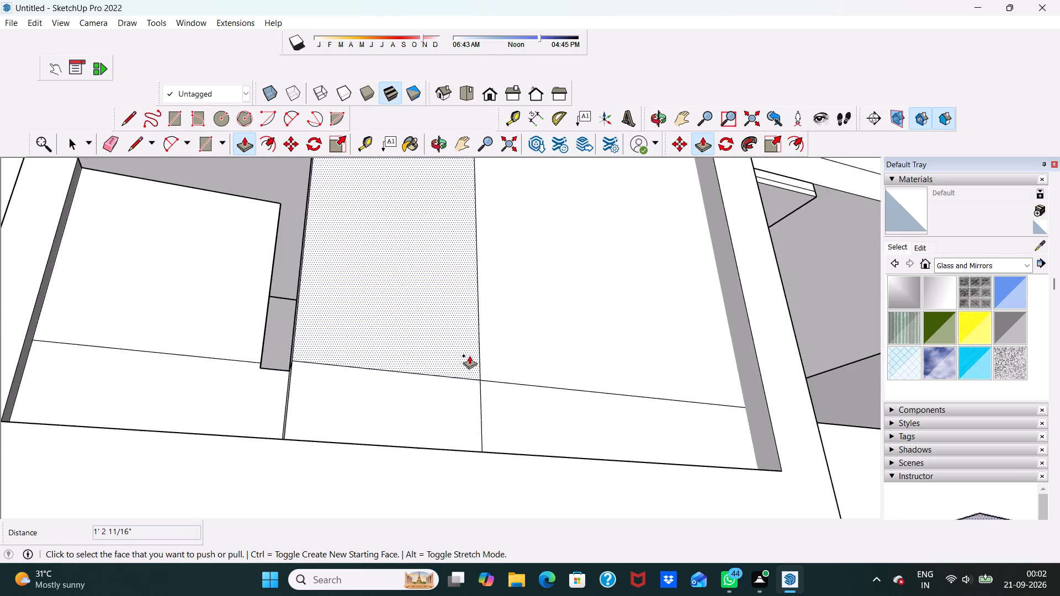
scroll(469, 355, "down", 3)
middle_click_drag(482, 409, 483, 336)
scroll(449, 453, "up", 3)
scroll(400, 449, "down", 3)
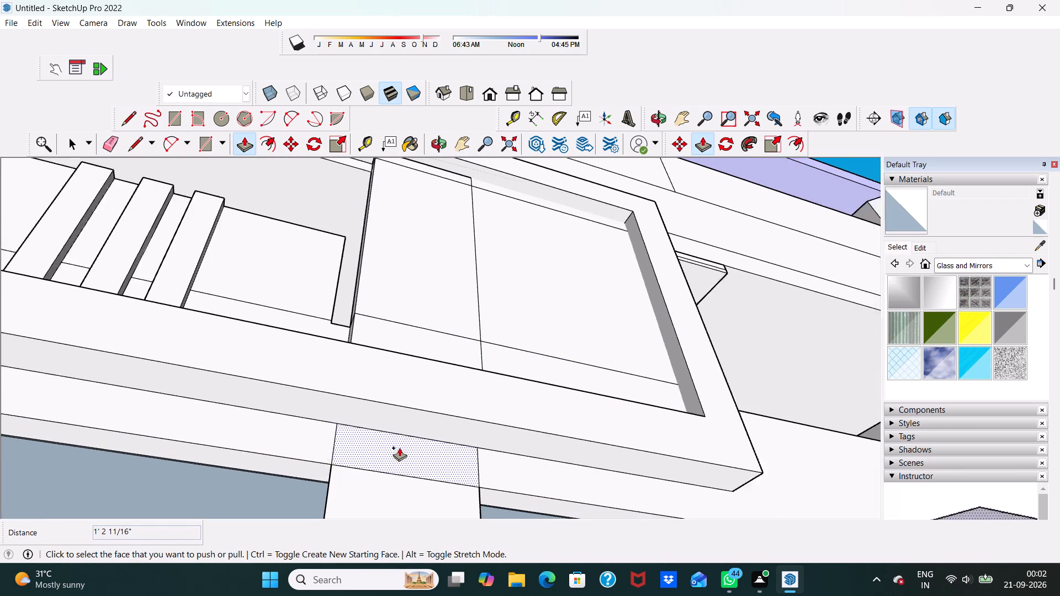
left_click(399, 441)
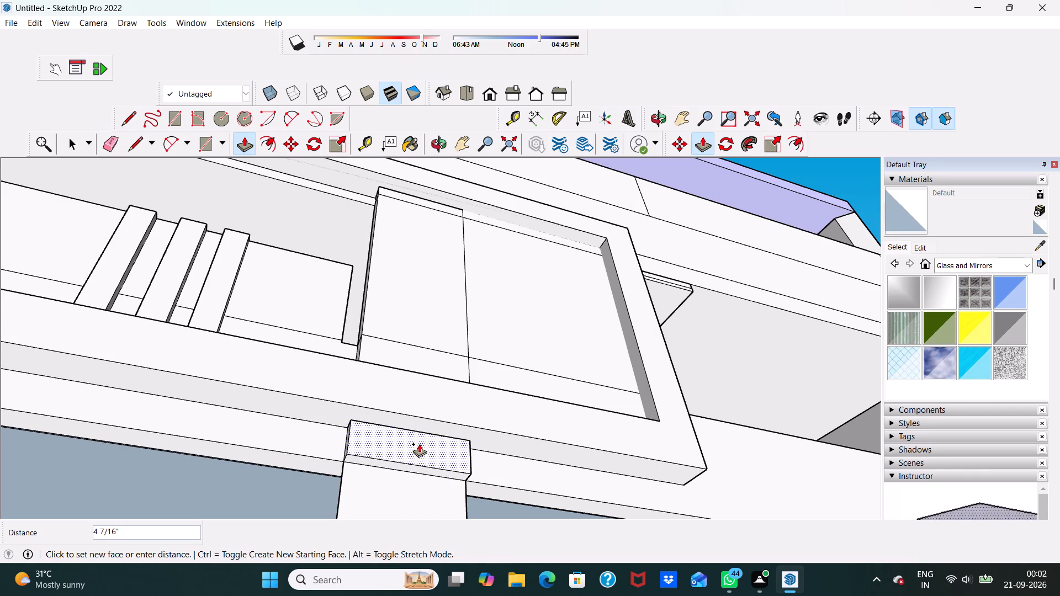
type("6\"")
key("Return")
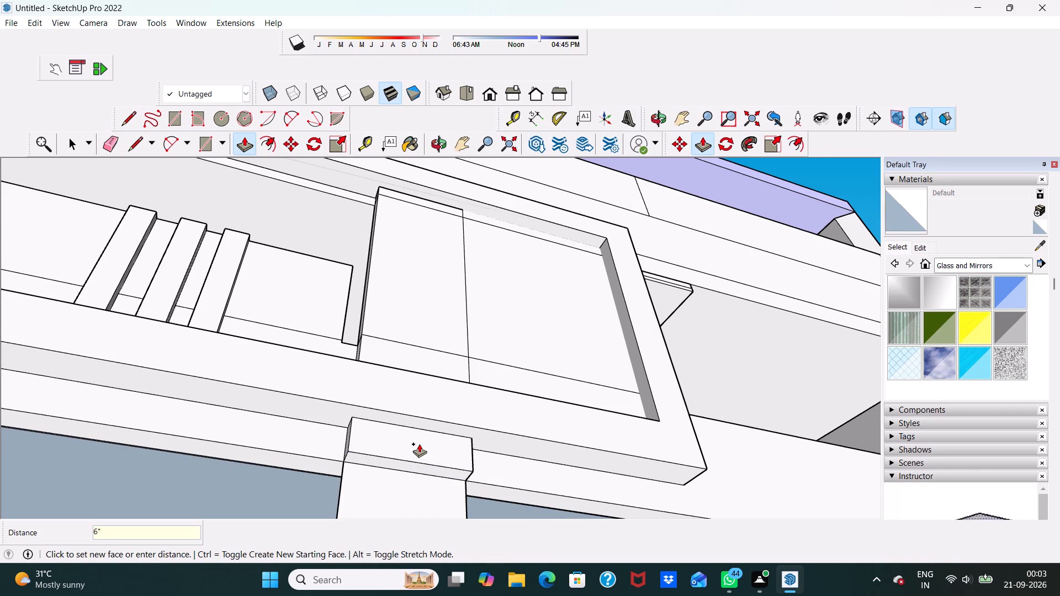
scroll(421, 471, "down", 5)
scroll(404, 489, "up", 1)
scroll(405, 488, "down", 3)
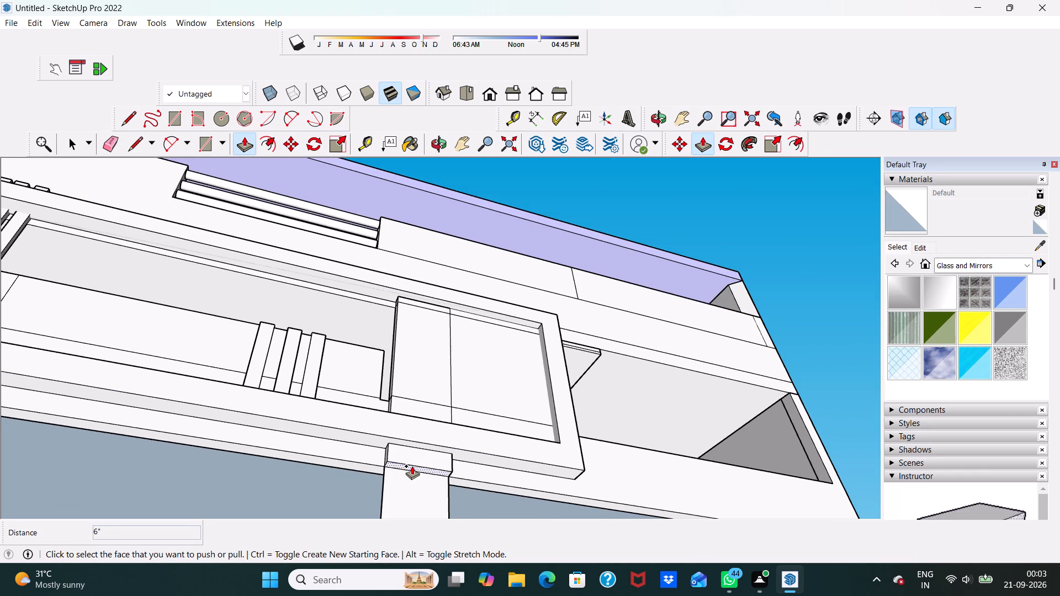
Push/Pull the bottom face of the strip block below the balcony frame down 9' 6" to the lower floor's parapet band.
scroll(412, 465, "up", 5)
left_click(412, 465)
scroll(412, 465, "down", 8)
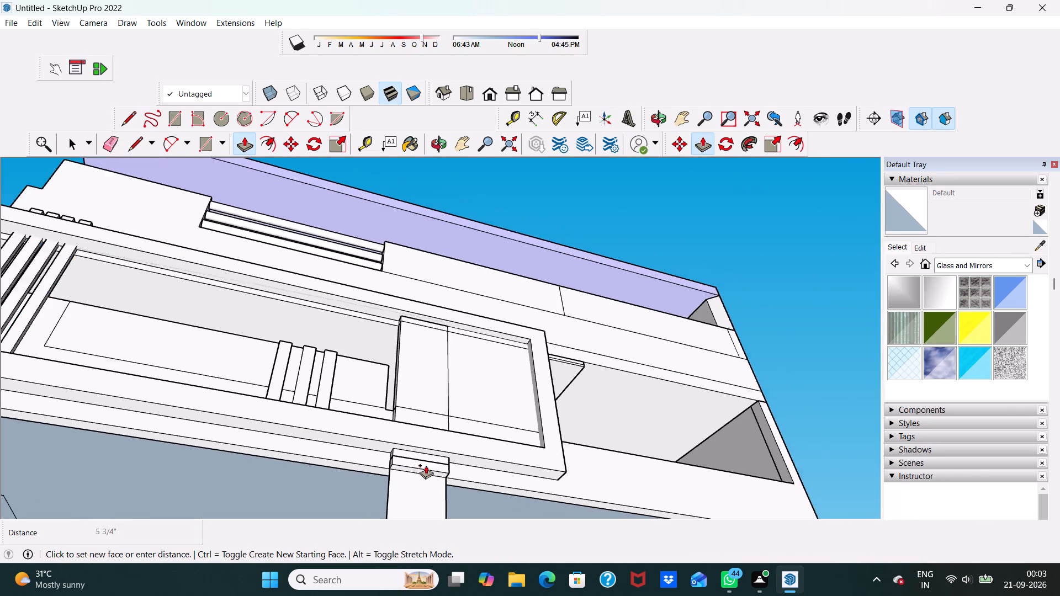
scroll(426, 465, "down", 15)
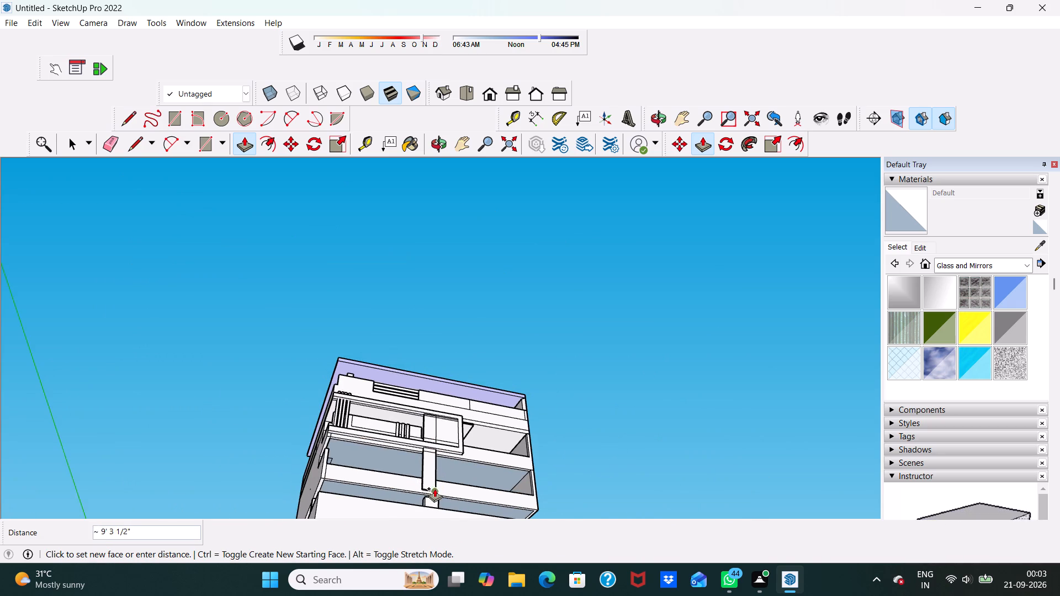
scroll(434, 489, "up", 13)
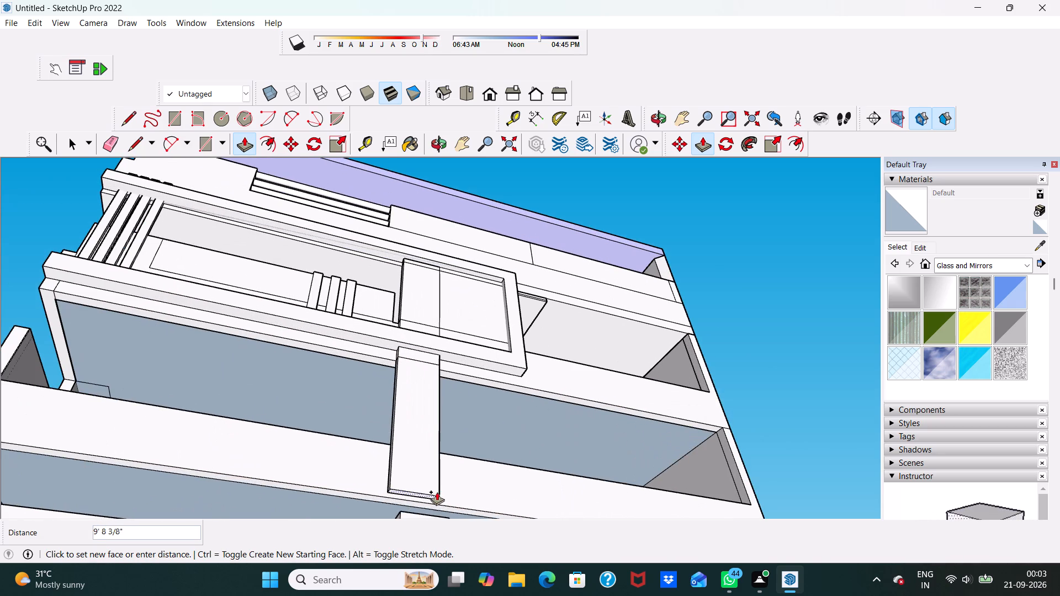
left_click(441, 488)
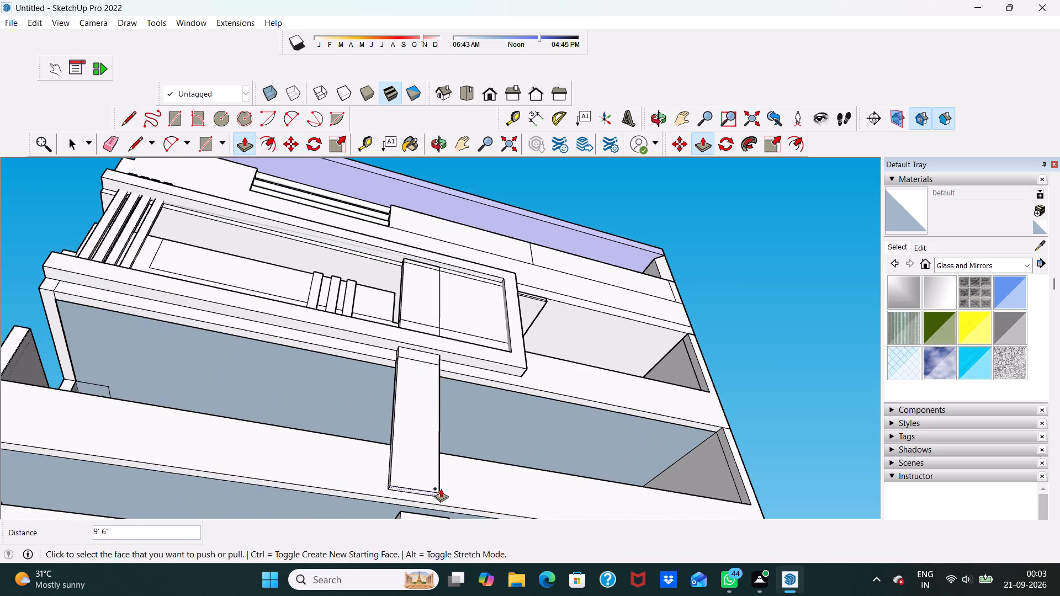
Push/Pull the long side face of the lower strip sideways by 5' 5 11/16" toward the balcony frame's end.
middle_click_drag(449, 476, 256, 523)
scroll(419, 427, "up", 6)
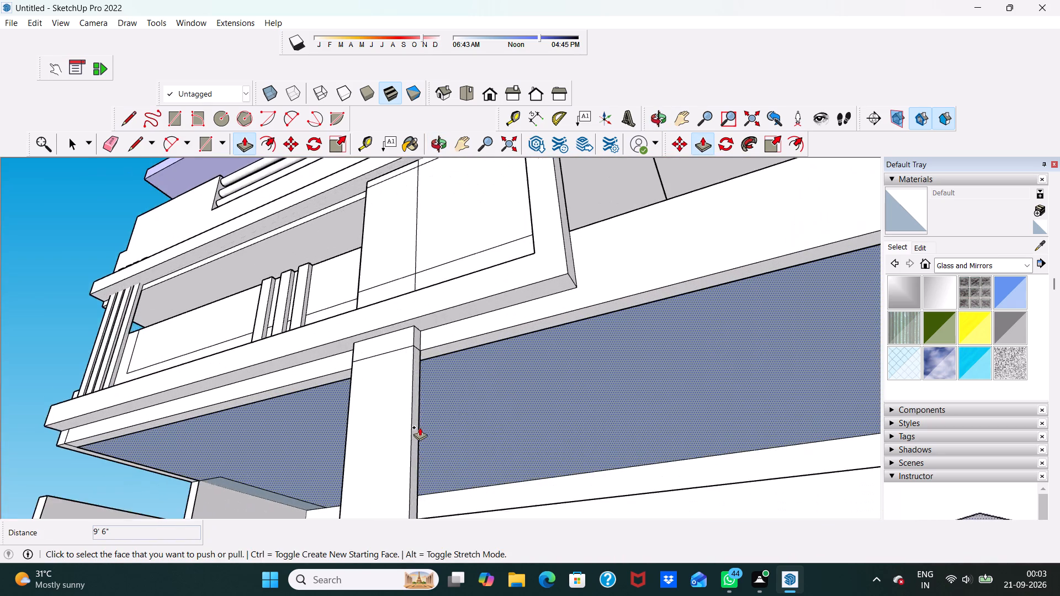
scroll(420, 427, "up", 8)
left_click(407, 433)
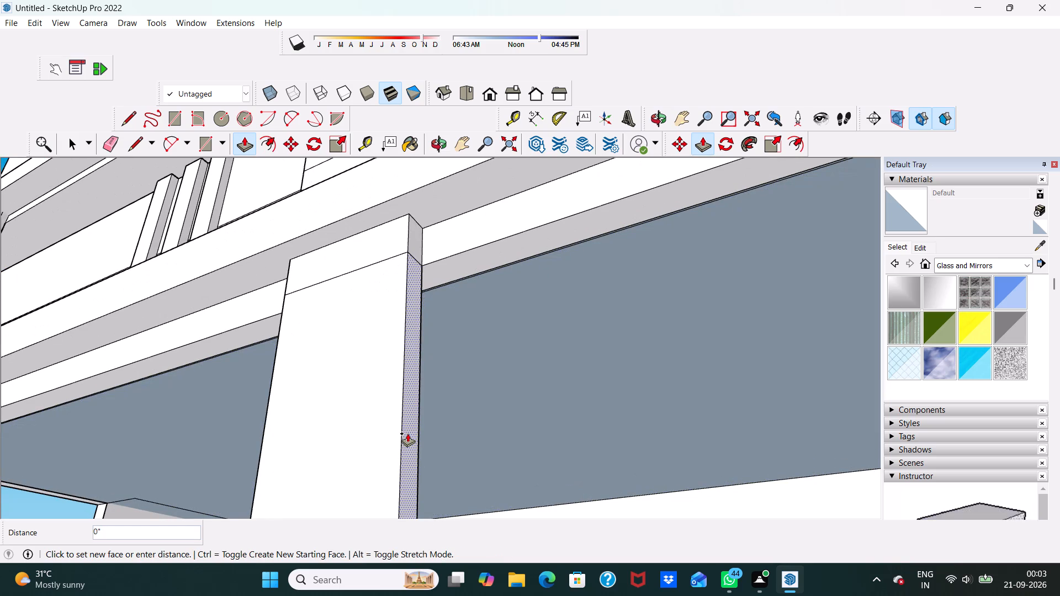
scroll(463, 430, "down", 1)
scroll(522, 426, "down", 5)
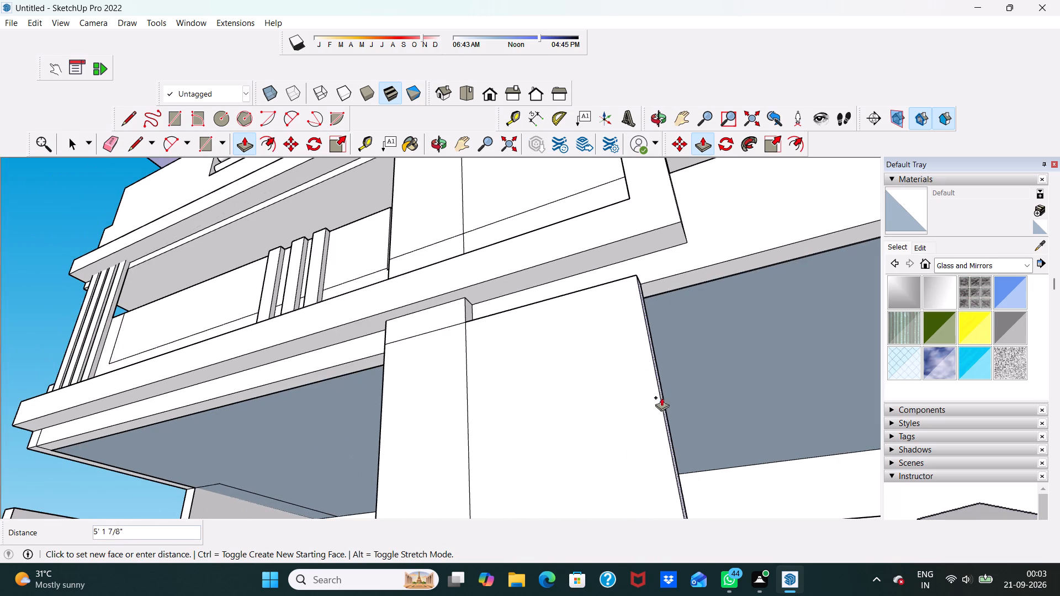
left_click(673, 386)
Push/Pull the short side face of the strip's top block, just under the frame, sideways by 5' 5 7/8".
middle_click_drag(598, 378, 601, 380)
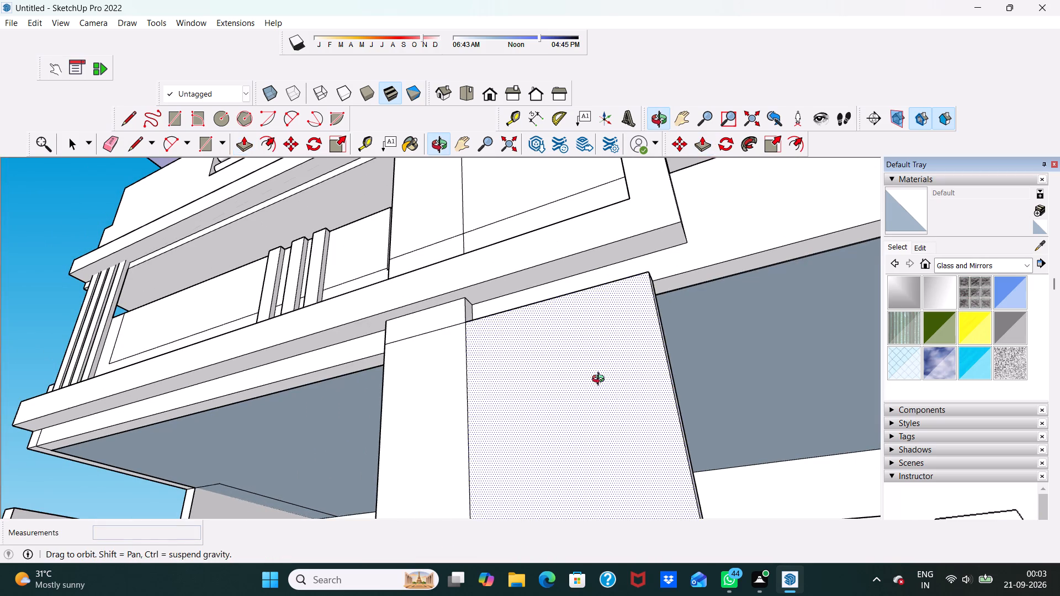
middle_click_drag(601, 380, 625, 467)
scroll(576, 385, "up", 5)
scroll(480, 363, "up", 4)
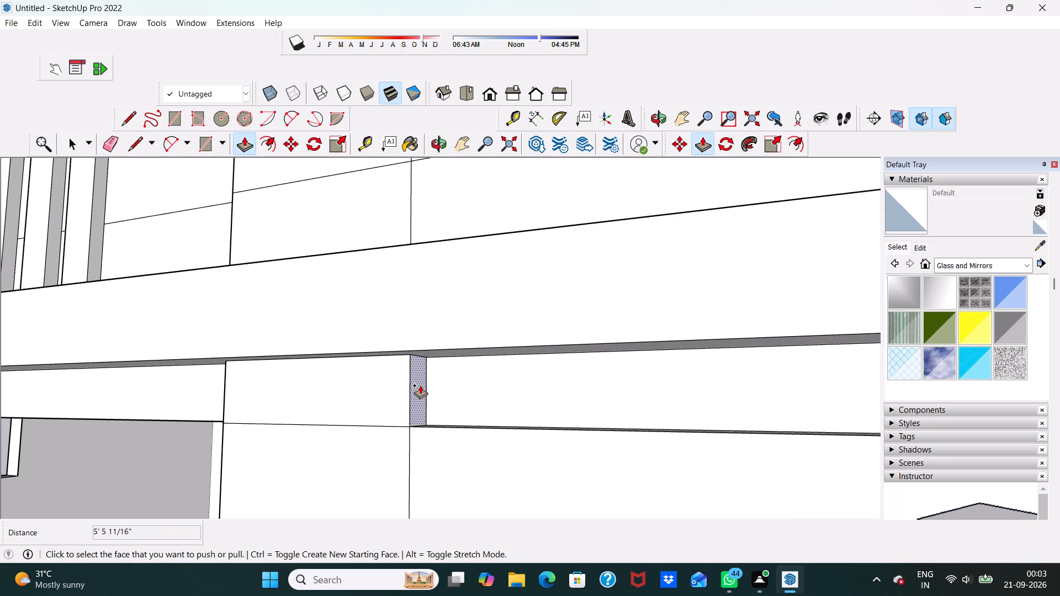
left_click(420, 385)
scroll(622, 390, "down", 8)
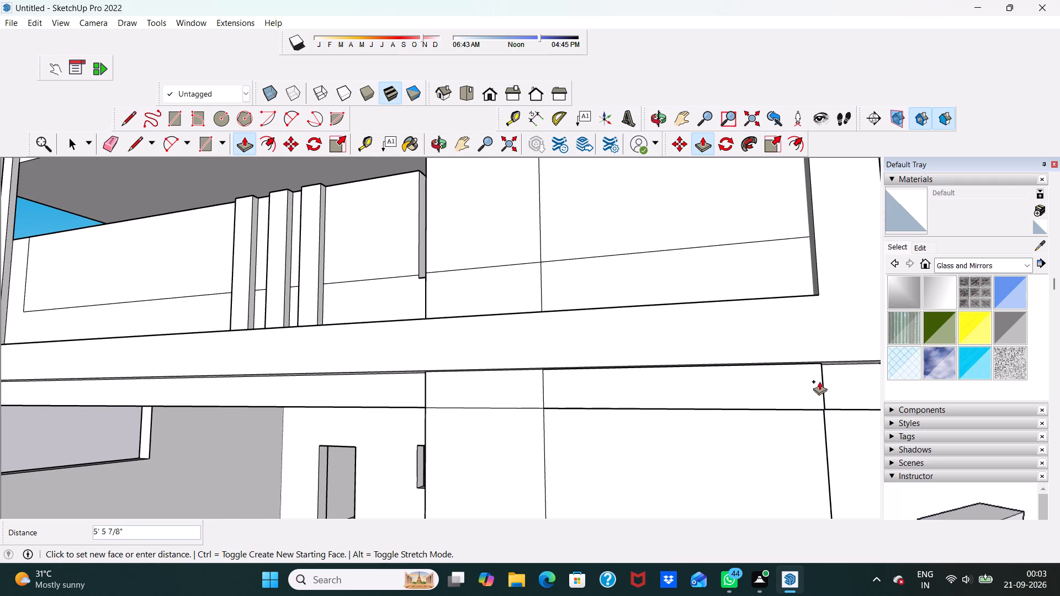
left_click(819, 381)
Push/Pull the lower strip's widened side face outward by 3/16" to align it with the short block above.
middle_click_drag(830, 385, 691, 402)
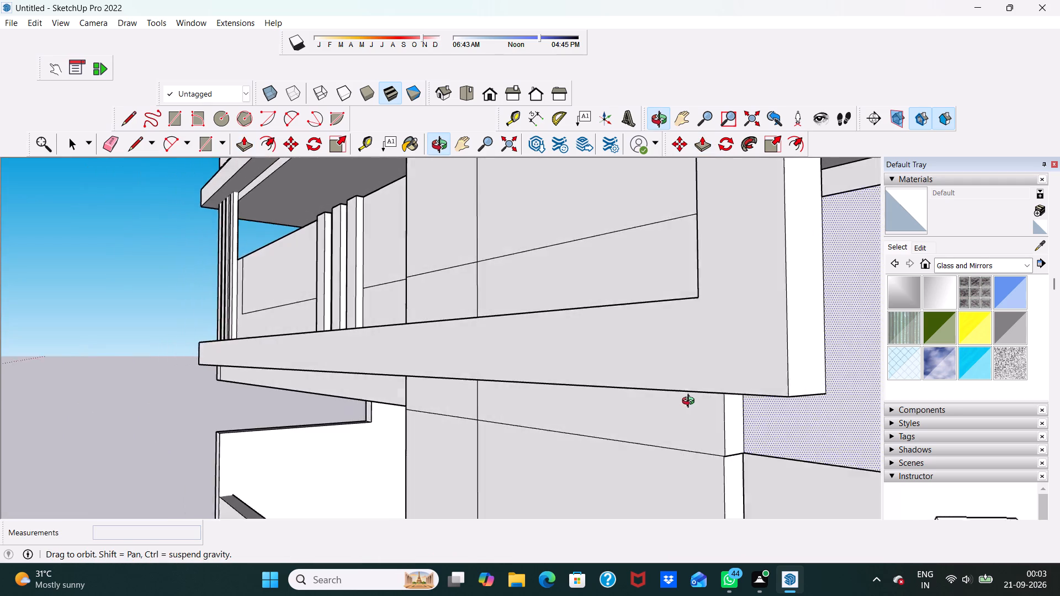
middle_click_drag(691, 402, 675, 402)
scroll(707, 428, "up", 1)
scroll(707, 425, "down", 3)
scroll(697, 448, "up", 4)
middle_click_drag(691, 439, 665, 340)
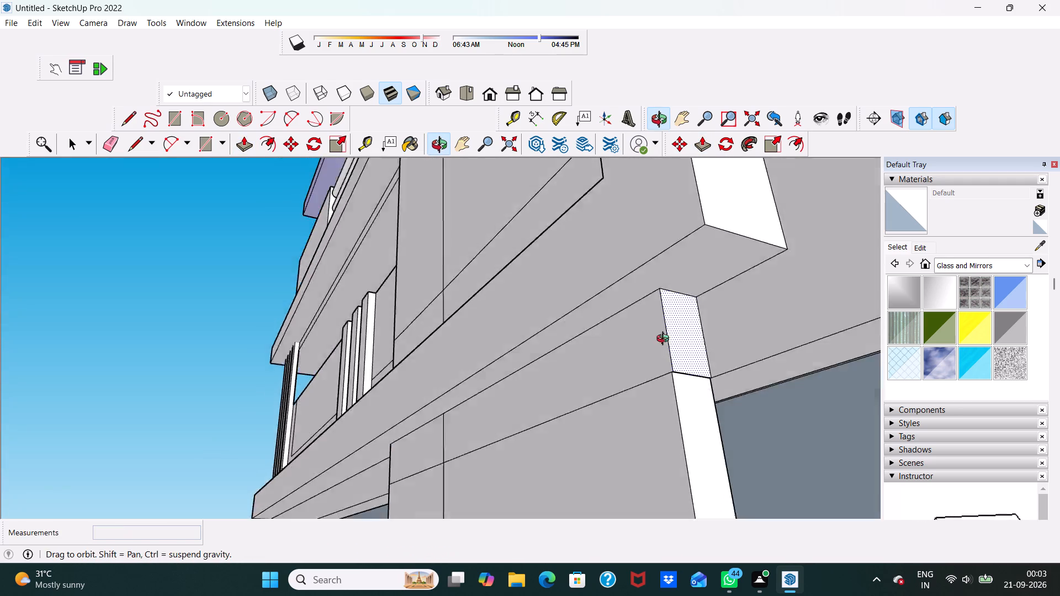
middle_click_drag(665, 340, 658, 325)
scroll(656, 320, "up", 17)
scroll(632, 378, "up", 2)
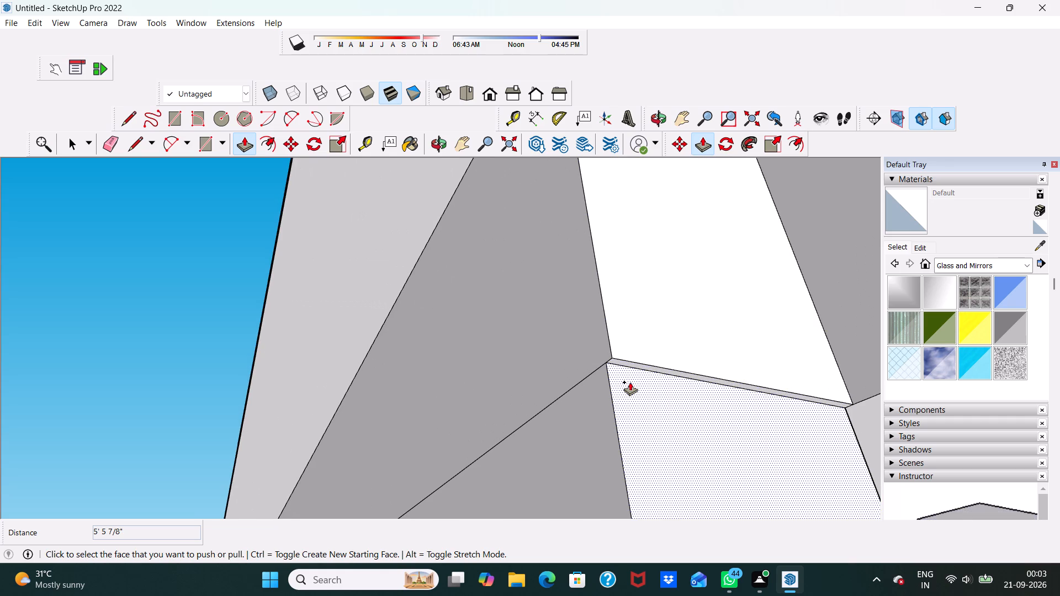
left_click_drag(630, 382, 639, 381)
scroll(635, 381, "down", 4)
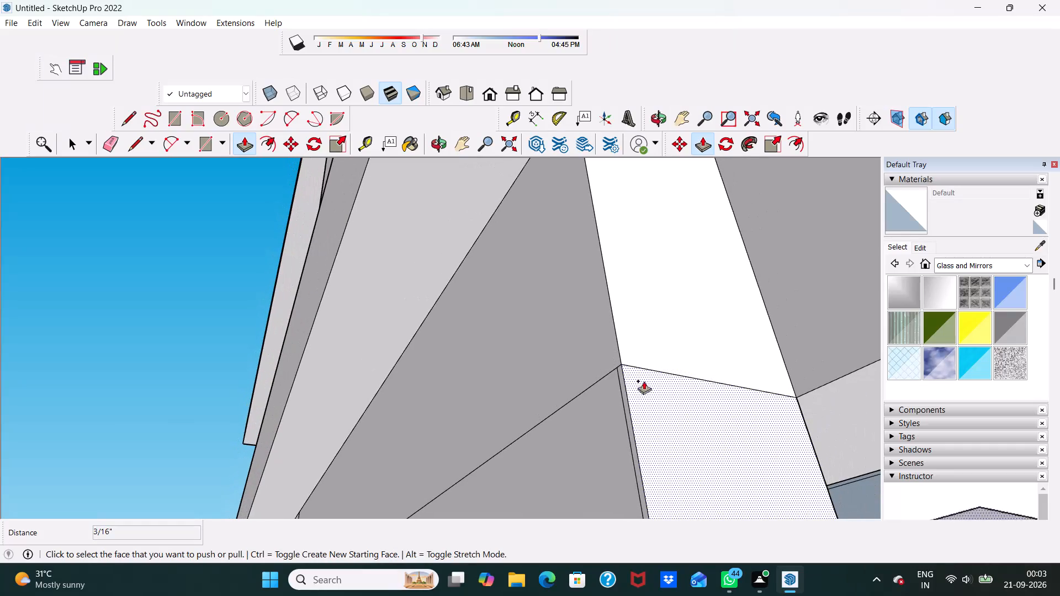
Erase the horizontal seam on the strip's widened front and the leftover edges at its side-face corner.
key("space")
middle_click_drag(563, 349, 717, 363)
scroll(601, 326, "down", 5)
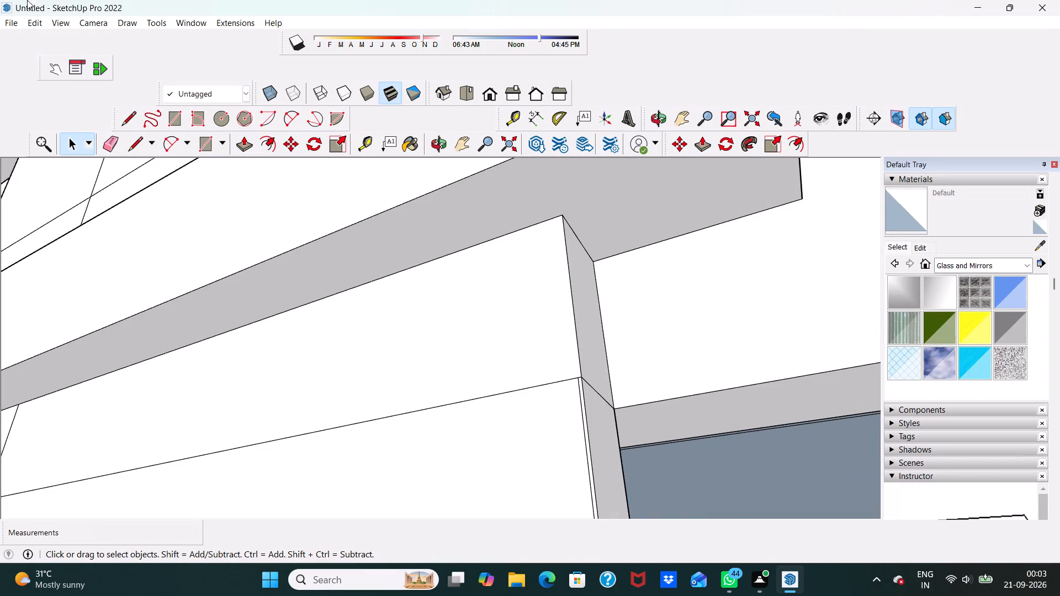
left_click(105, 136)
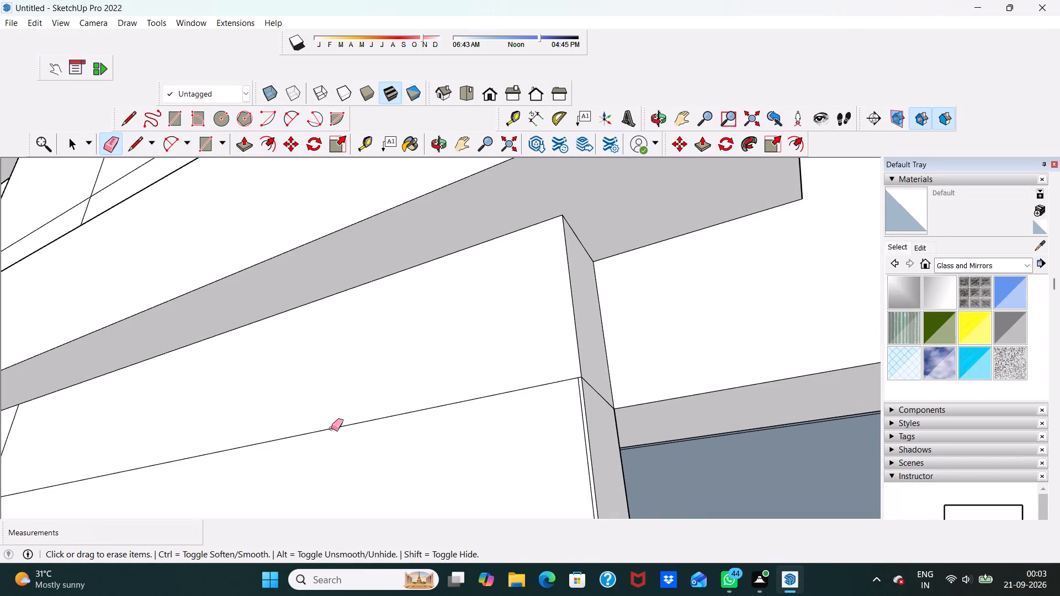
left_click(331, 428)
left_click(584, 434)
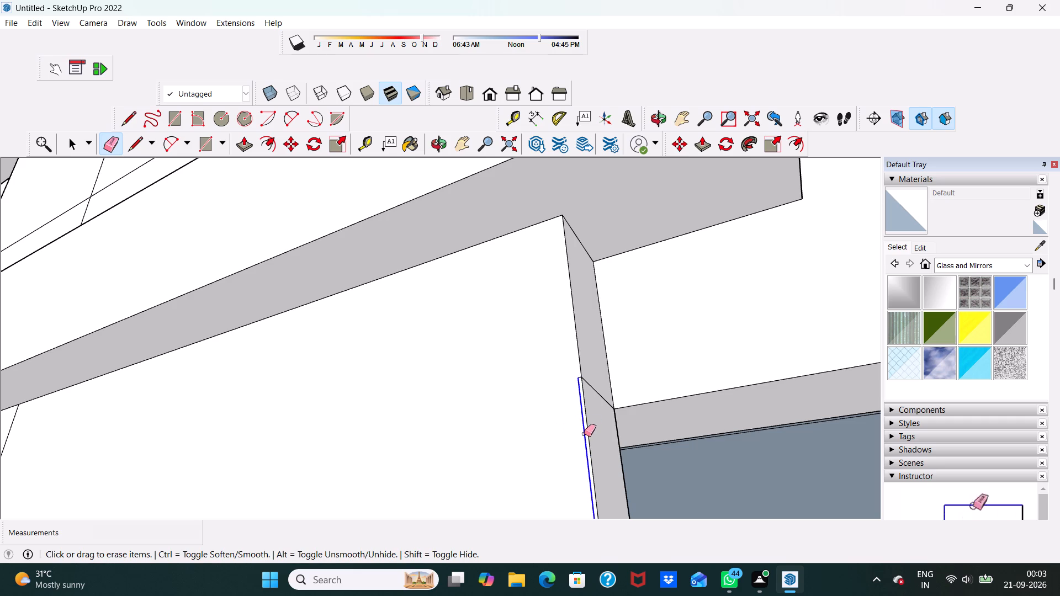
scroll(588, 393, "up", 5)
left_click(592, 384)
left_click(593, 381)
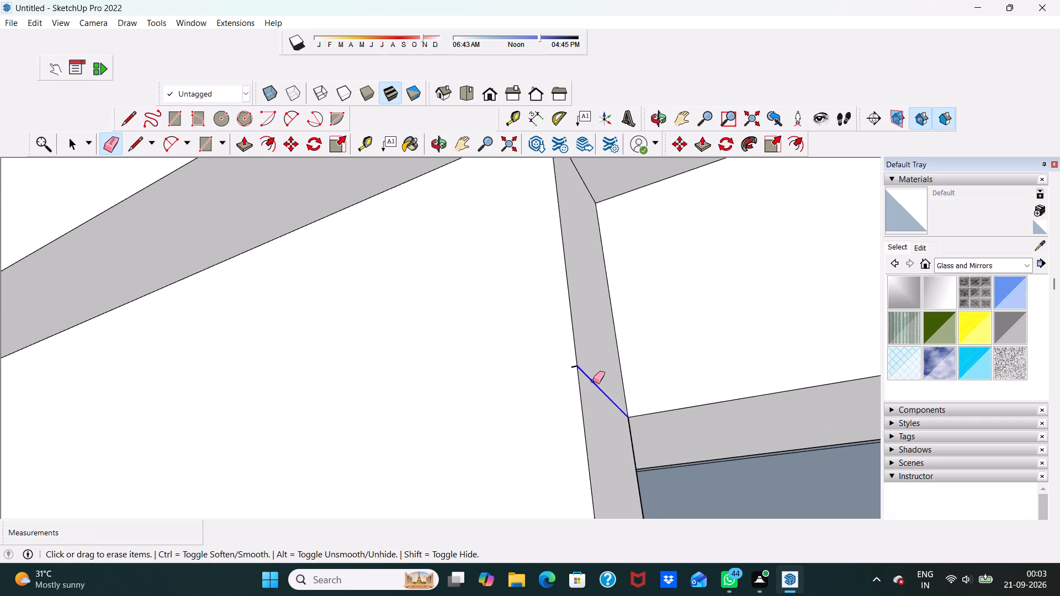
scroll(591, 381, "up", 11)
left_click(559, 356)
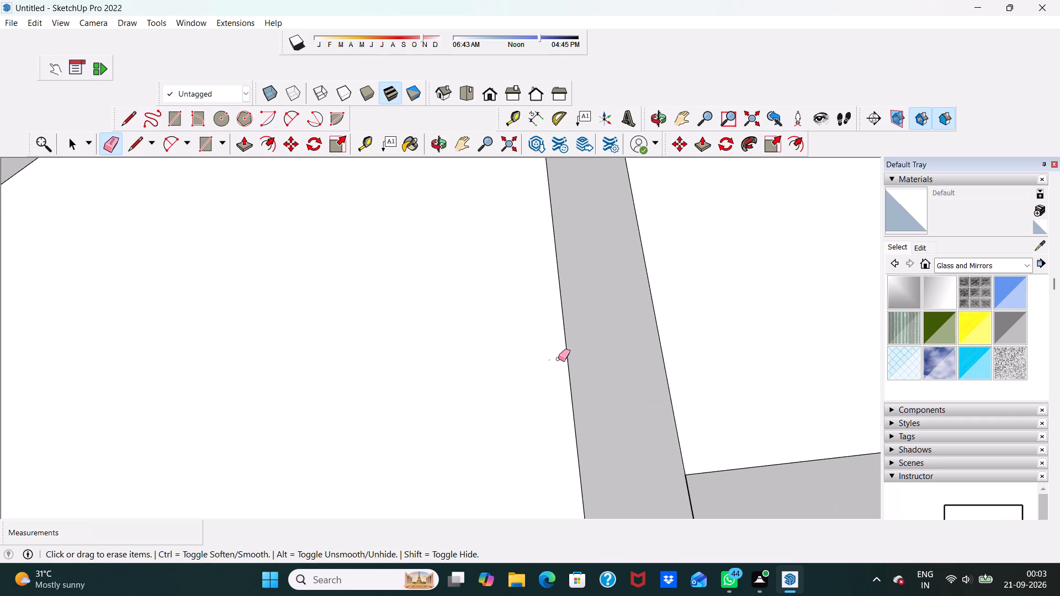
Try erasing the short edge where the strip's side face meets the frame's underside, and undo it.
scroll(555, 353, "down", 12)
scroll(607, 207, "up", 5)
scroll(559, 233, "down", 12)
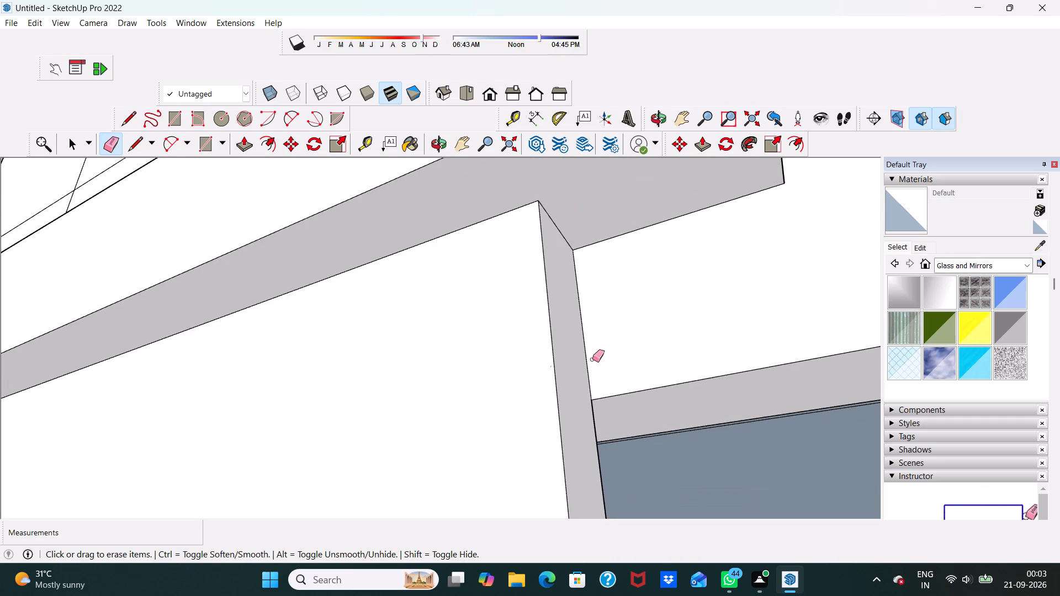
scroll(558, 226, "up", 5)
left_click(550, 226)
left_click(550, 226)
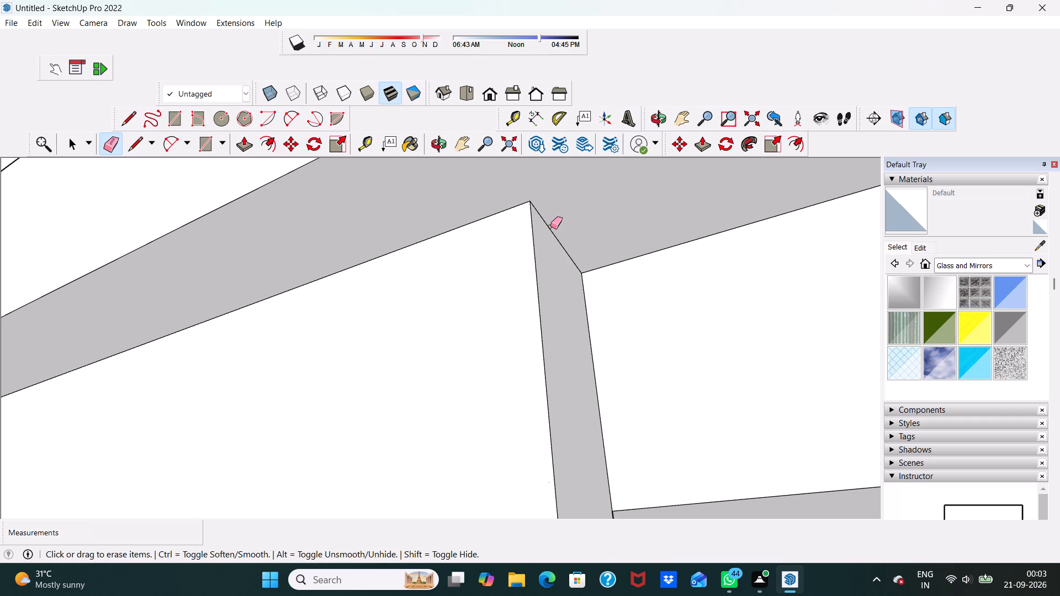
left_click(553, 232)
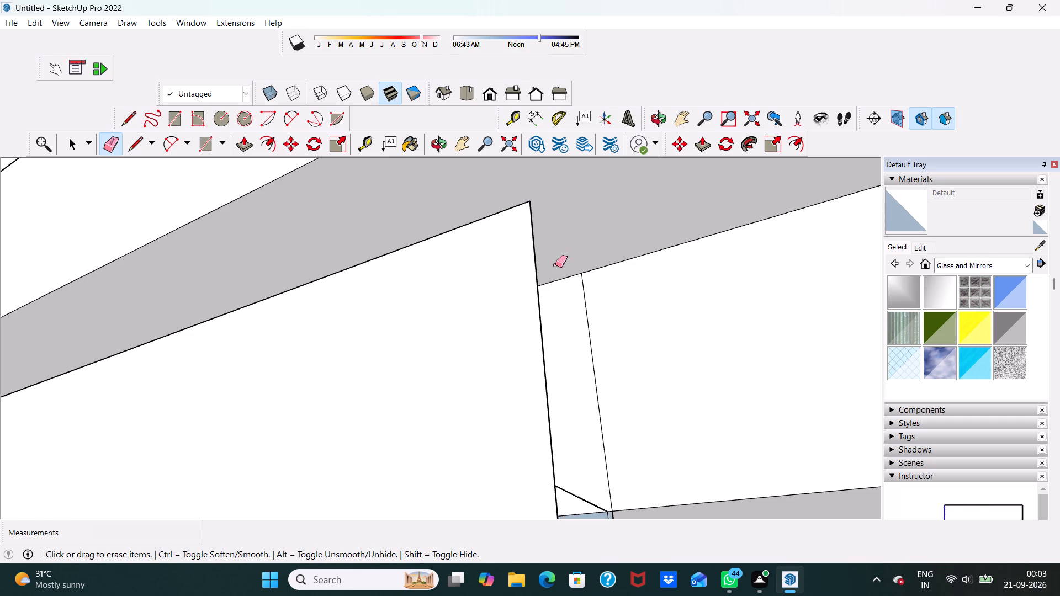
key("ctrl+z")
Erase the remaining short horizontal seam and the vertical seam lines on the lower strip's front face.
scroll(554, 275, "down", 20)
scroll(554, 275, "down", 1)
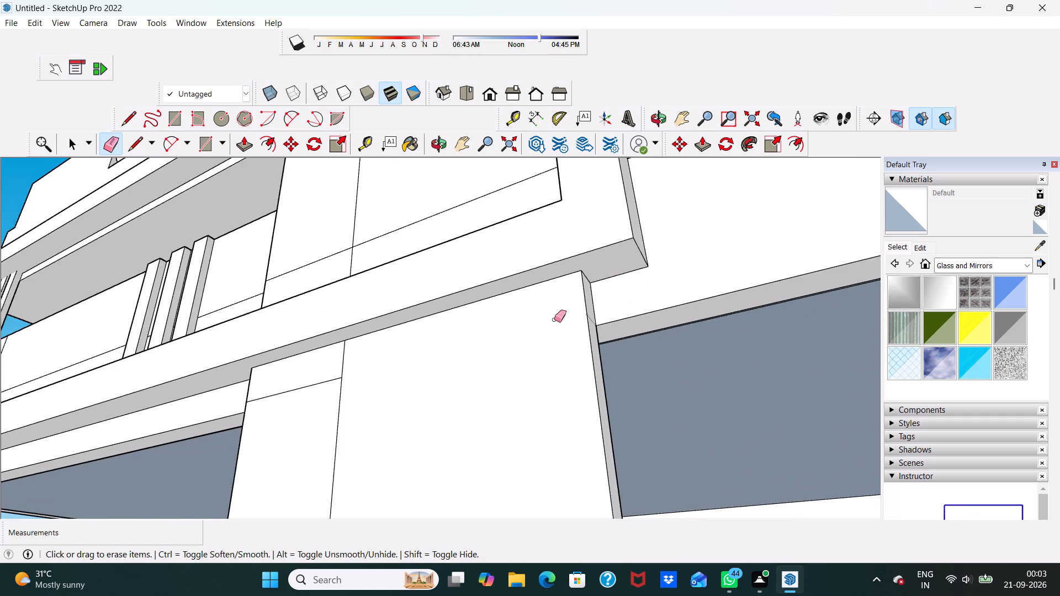
scroll(554, 320, "down", 3)
scroll(365, 372, "up", 1)
left_click(368, 373)
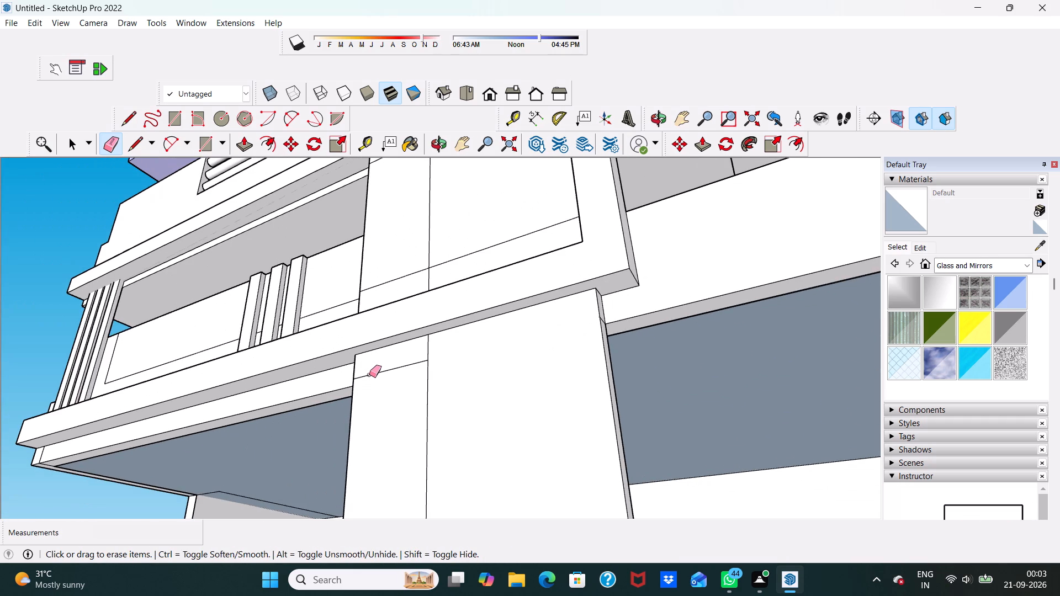
left_click(369, 375)
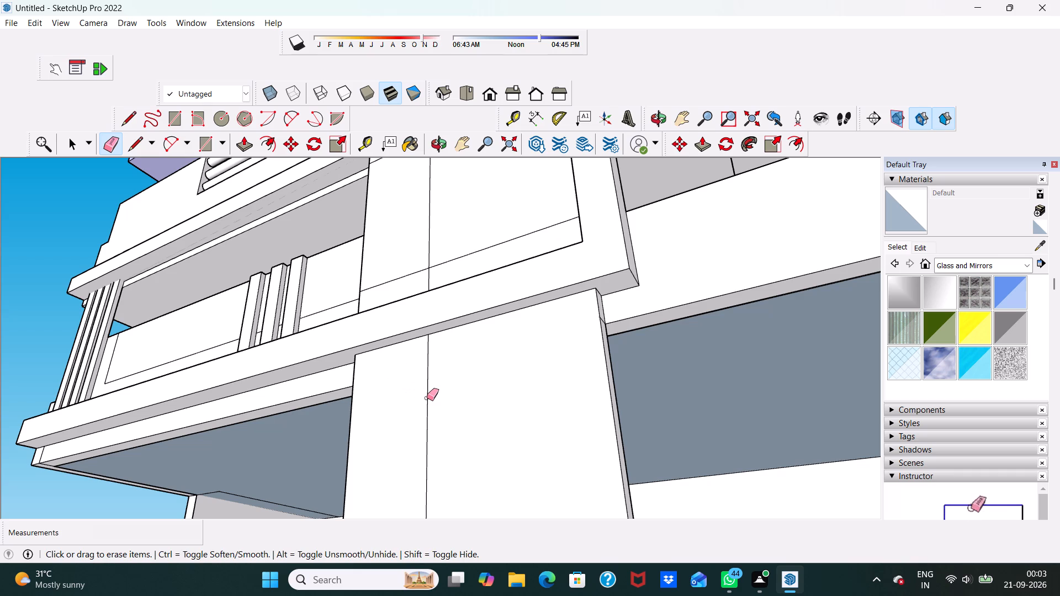
left_click(427, 398)
left_click(425, 347)
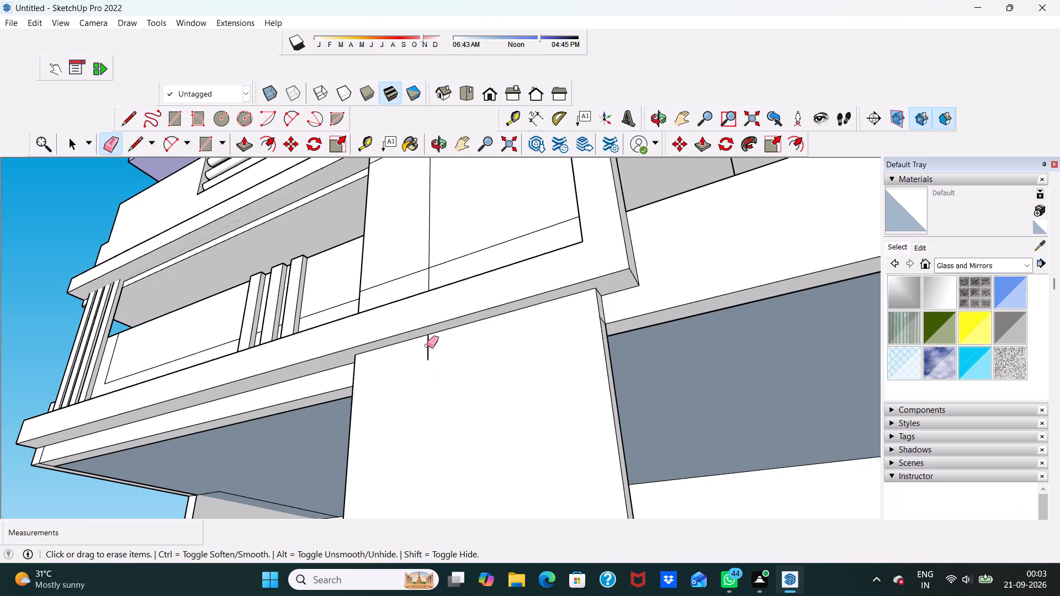
left_click(428, 344)
Erase the leftover seam lines on the lower strip's bottom face and on its narrow side face below the frame.
scroll(428, 344, "down", 5)
scroll(391, 390, "down", 3)
middle_click_drag(409, 369, 477, 307)
scroll(487, 402, "up", 4)
scroll(475, 466, "up", 5)
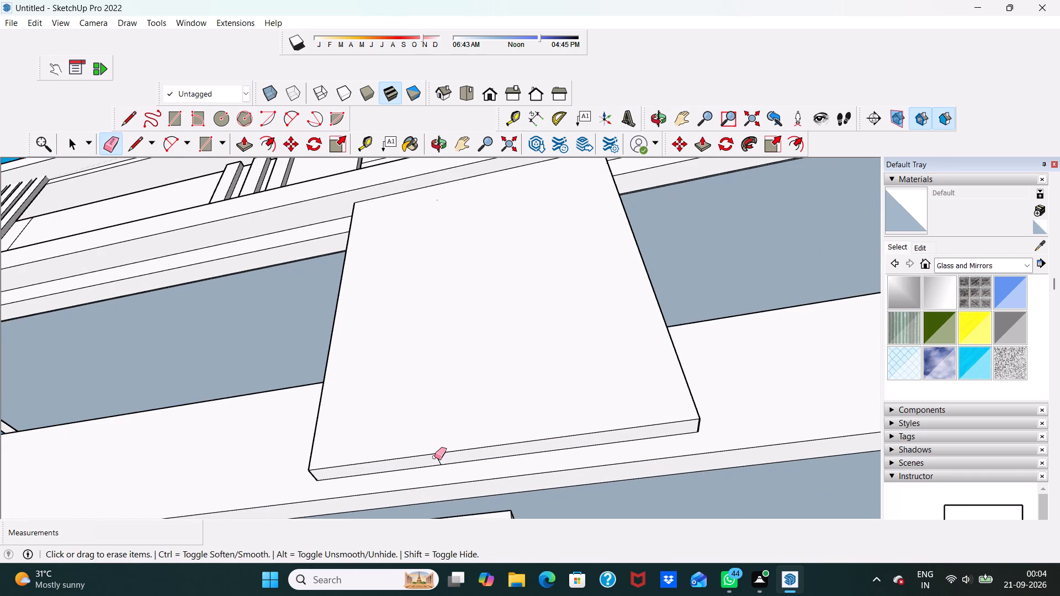
left_click(436, 457)
scroll(265, 399, "down", 3)
middle_click_drag(273, 398, 479, 458)
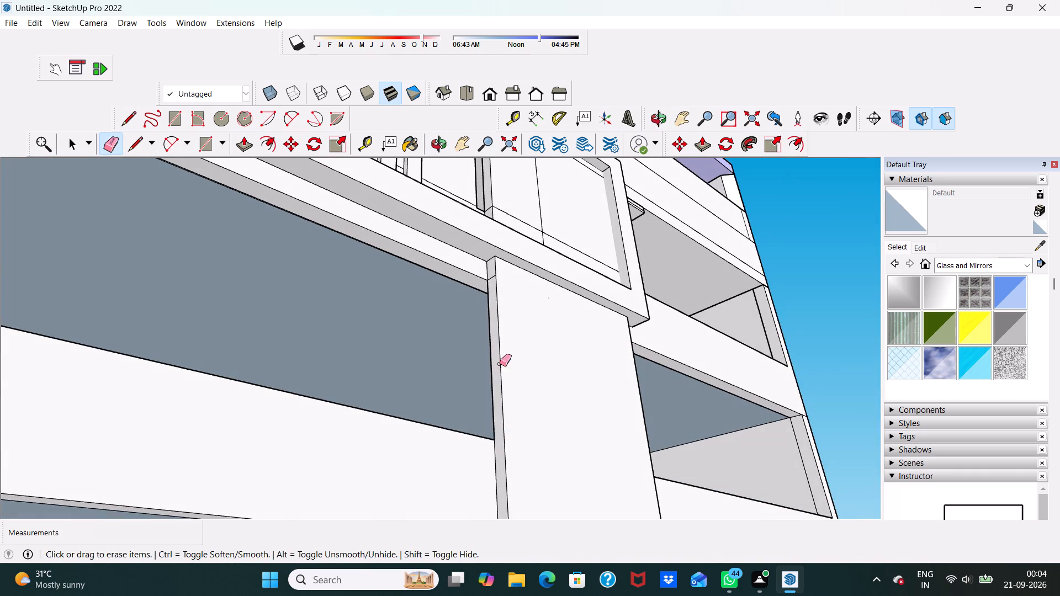
scroll(453, 256, "up", 5)
left_click(515, 292)
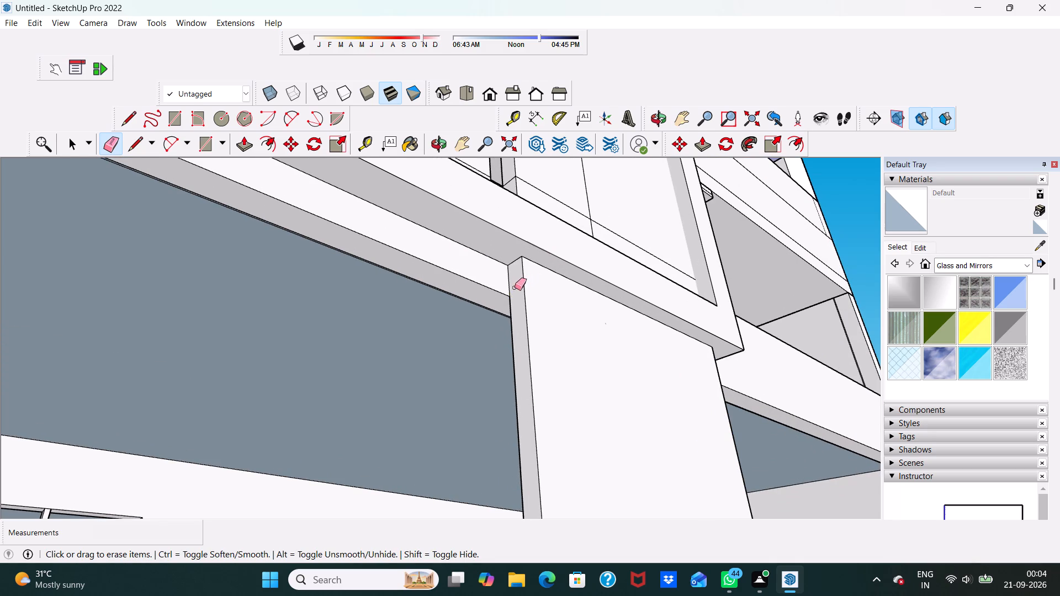
Erase the long vertical seam and the horizontal seam segments on the front face of the panel inside the balcony frame.
scroll(515, 288, "down", 10)
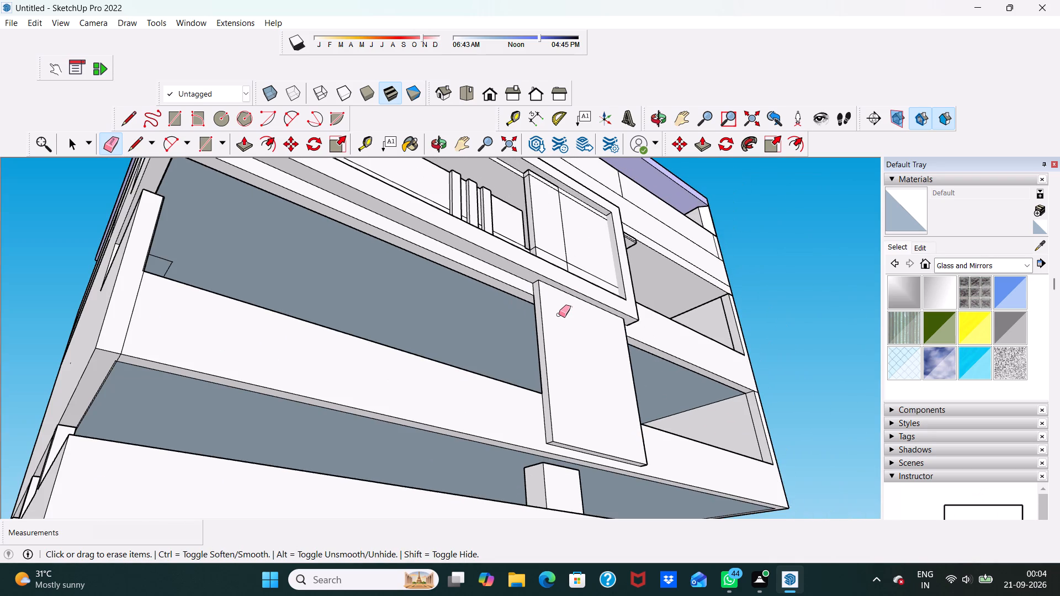
scroll(592, 407, "down", 2)
middle_click_drag(598, 399, 480, 491)
scroll(582, 337, "up", 3)
scroll(584, 349, "down", 5)
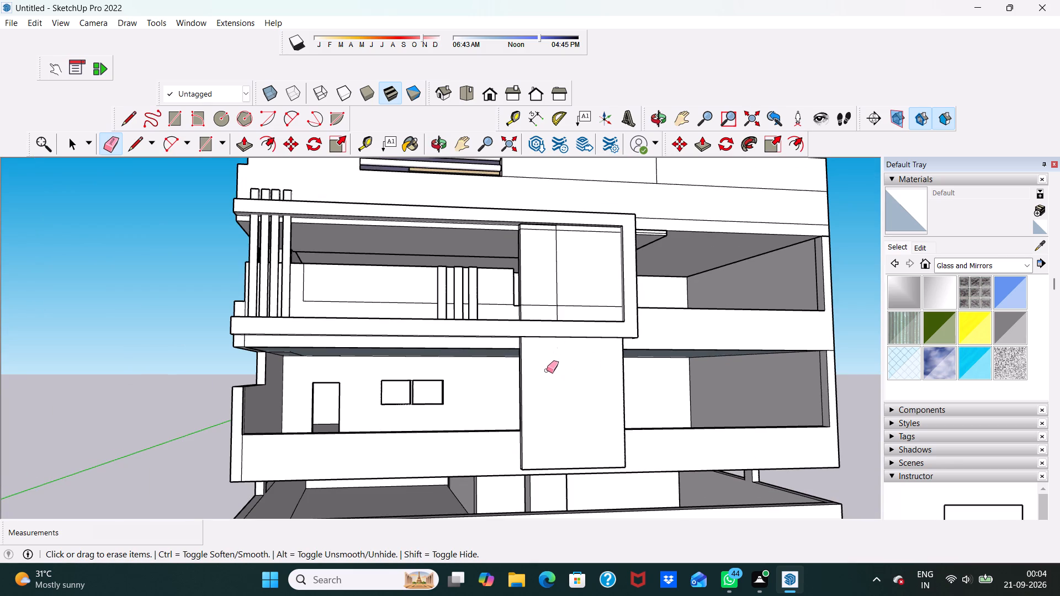
middle_click_drag(554, 299, 561, 411)
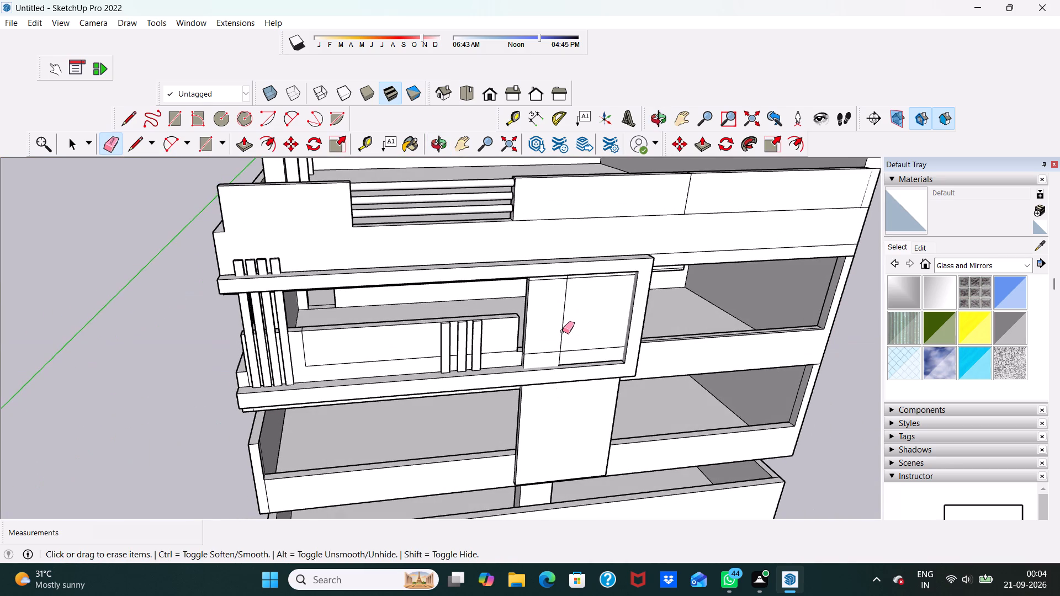
left_click(563, 331)
scroll(561, 326, "down", 1)
scroll(565, 350, "up", 1)
left_click(565, 350)
left_click(565, 348)
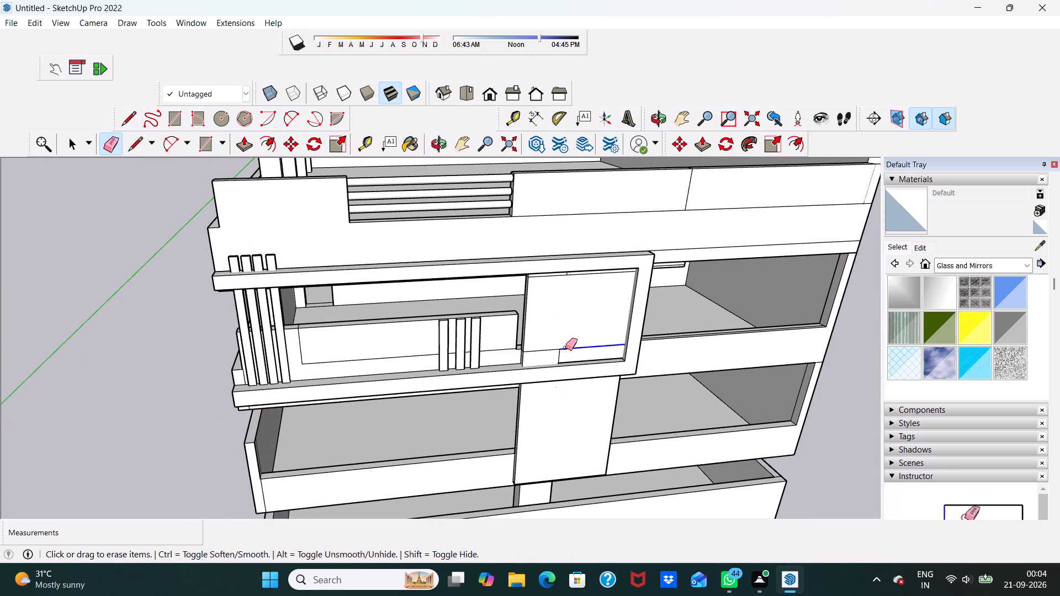
left_click(558, 360)
left_click(546, 352)
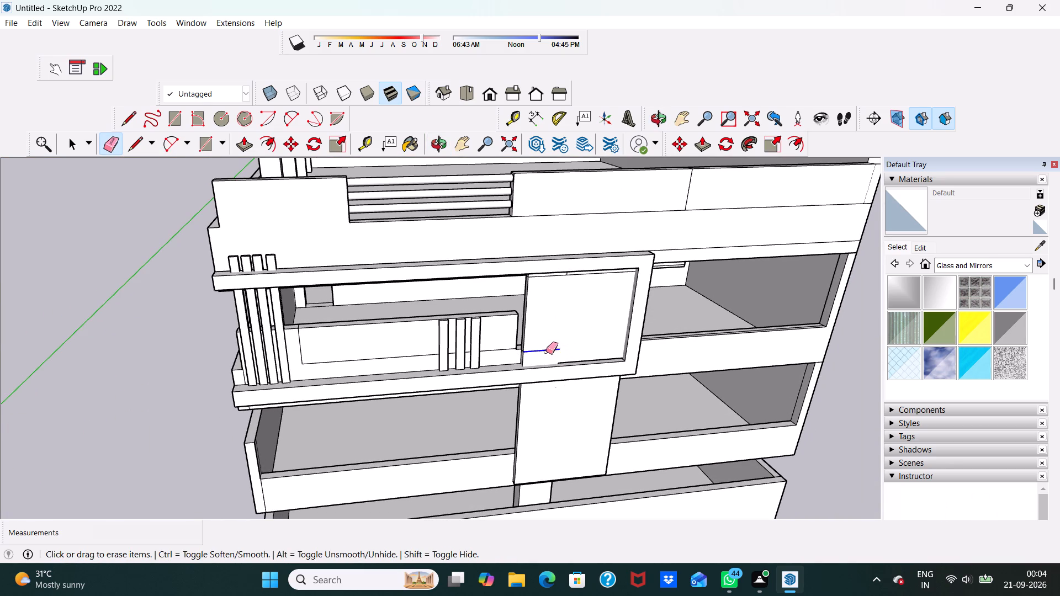
Erase the short seam edge across the framed panel's narrow side face beside the balcony wall.
scroll(542, 348, "down", 4)
middle_click_drag(542, 348, 662, 354)
scroll(584, 330, "up", 11)
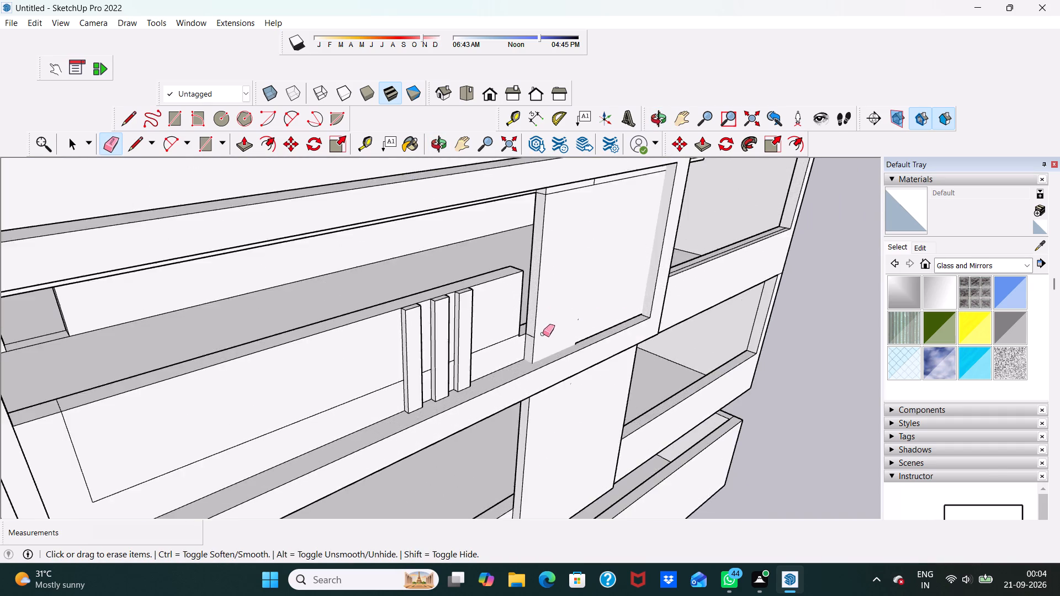
scroll(543, 334, "up", 5)
left_click(530, 334)
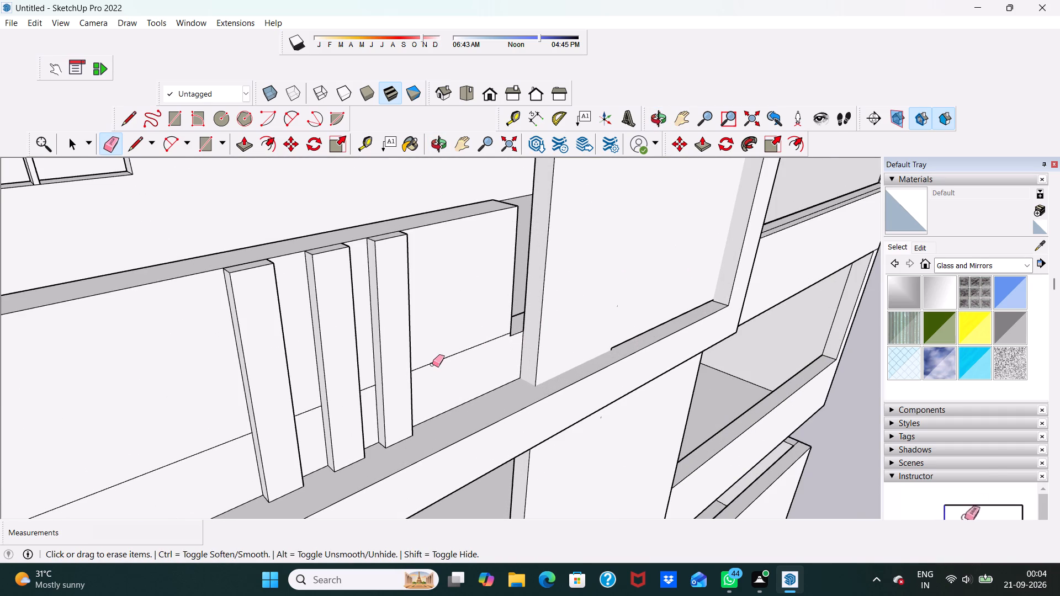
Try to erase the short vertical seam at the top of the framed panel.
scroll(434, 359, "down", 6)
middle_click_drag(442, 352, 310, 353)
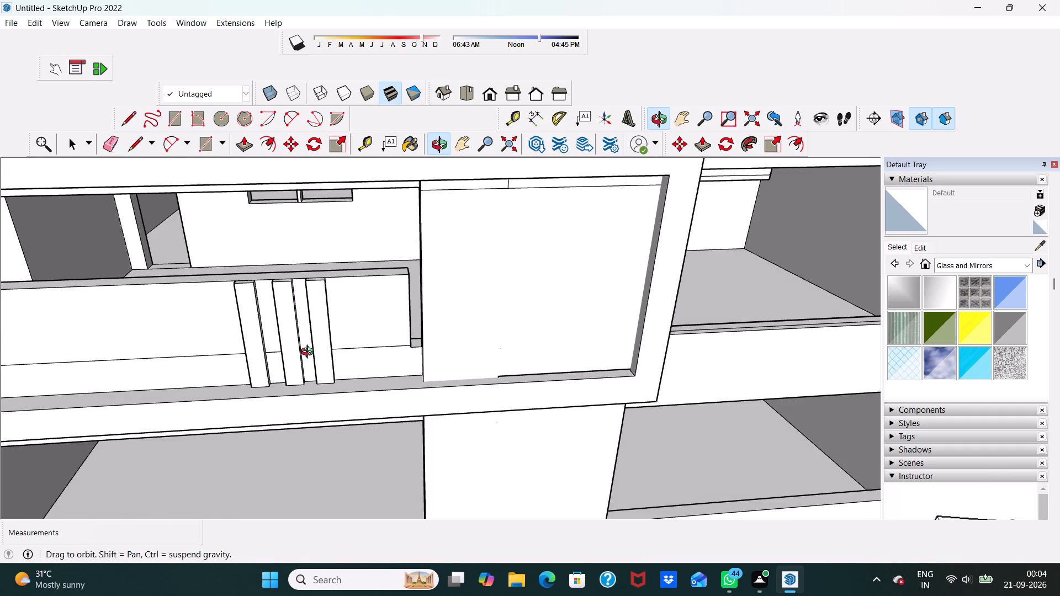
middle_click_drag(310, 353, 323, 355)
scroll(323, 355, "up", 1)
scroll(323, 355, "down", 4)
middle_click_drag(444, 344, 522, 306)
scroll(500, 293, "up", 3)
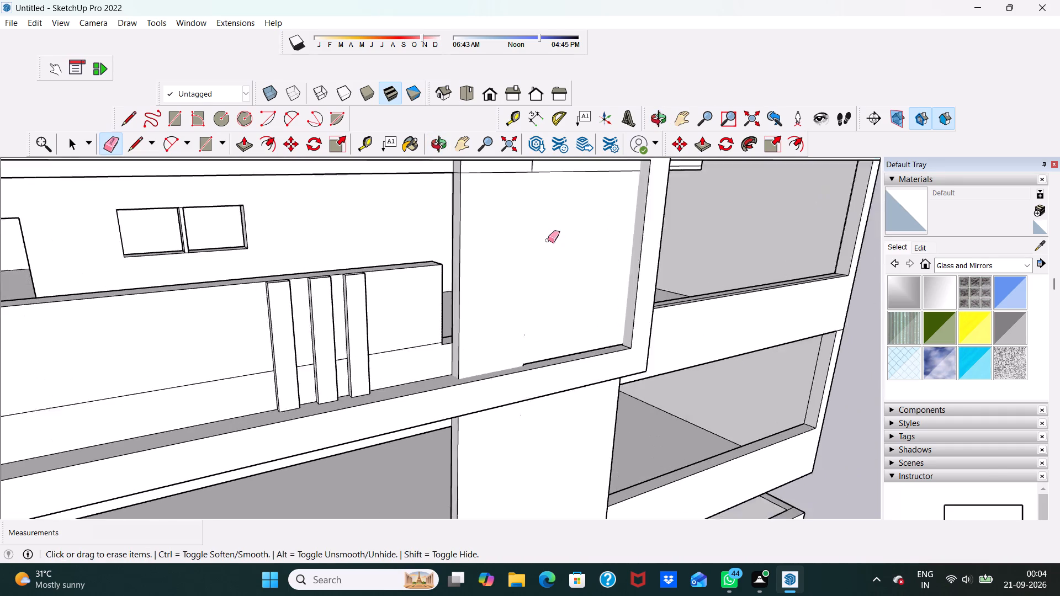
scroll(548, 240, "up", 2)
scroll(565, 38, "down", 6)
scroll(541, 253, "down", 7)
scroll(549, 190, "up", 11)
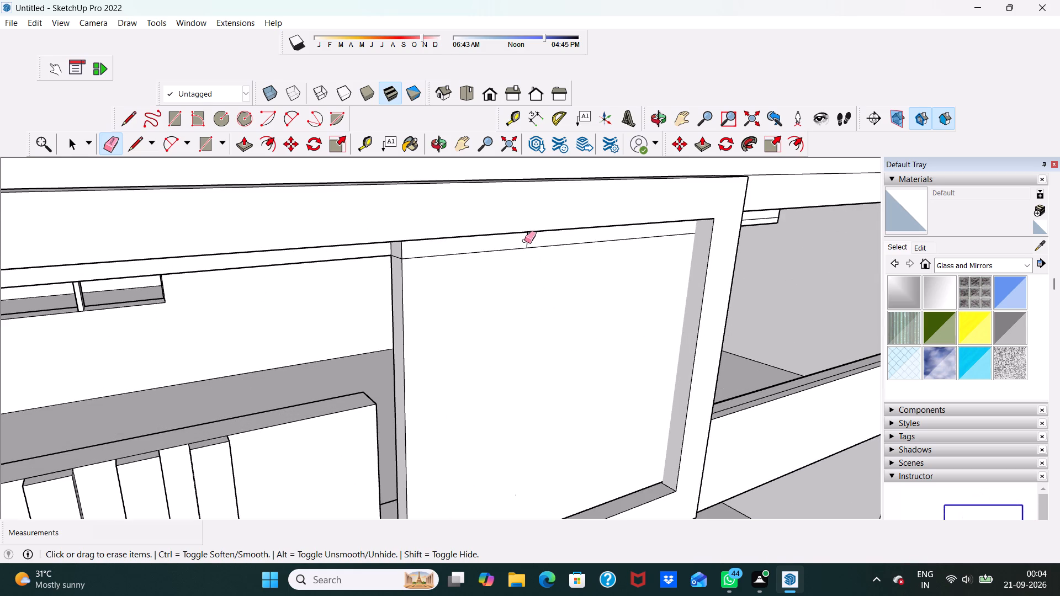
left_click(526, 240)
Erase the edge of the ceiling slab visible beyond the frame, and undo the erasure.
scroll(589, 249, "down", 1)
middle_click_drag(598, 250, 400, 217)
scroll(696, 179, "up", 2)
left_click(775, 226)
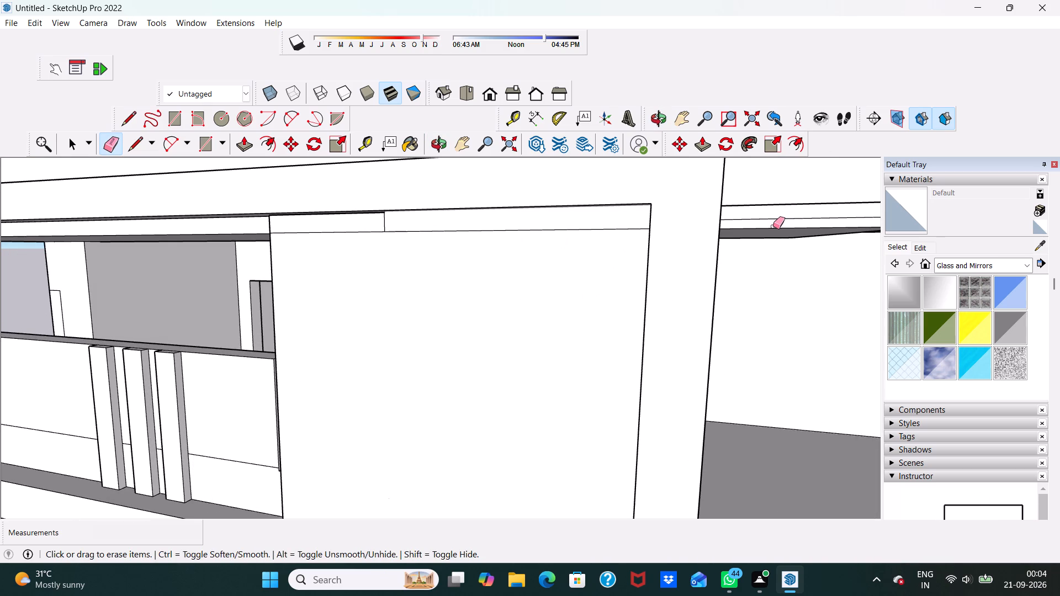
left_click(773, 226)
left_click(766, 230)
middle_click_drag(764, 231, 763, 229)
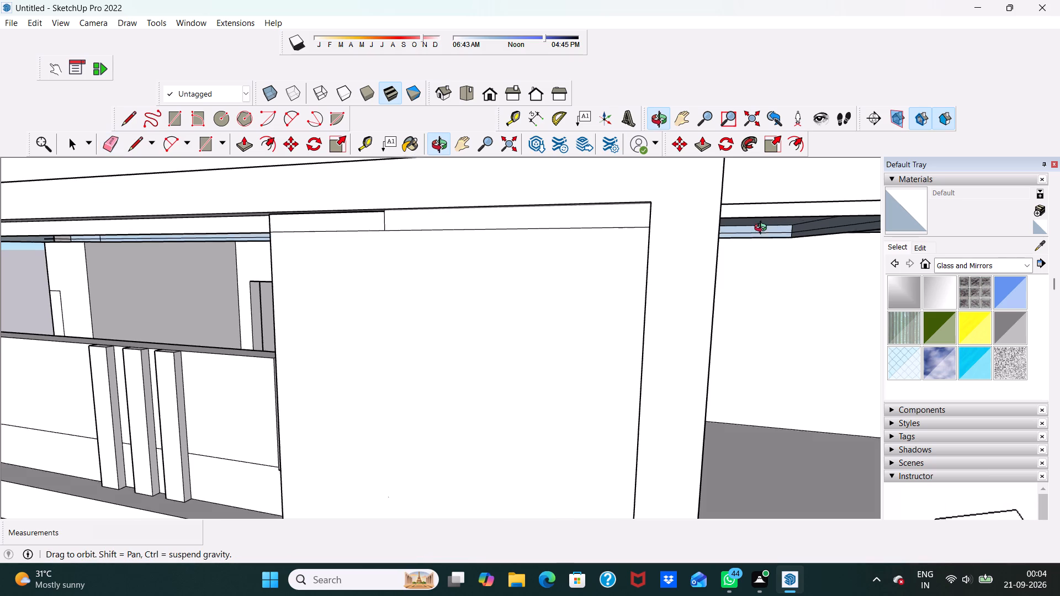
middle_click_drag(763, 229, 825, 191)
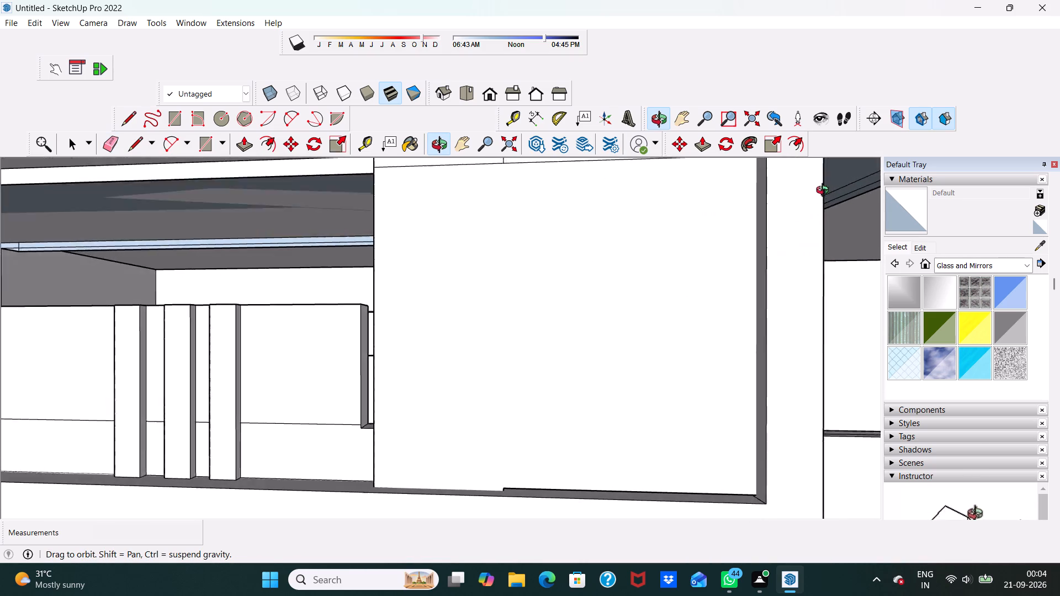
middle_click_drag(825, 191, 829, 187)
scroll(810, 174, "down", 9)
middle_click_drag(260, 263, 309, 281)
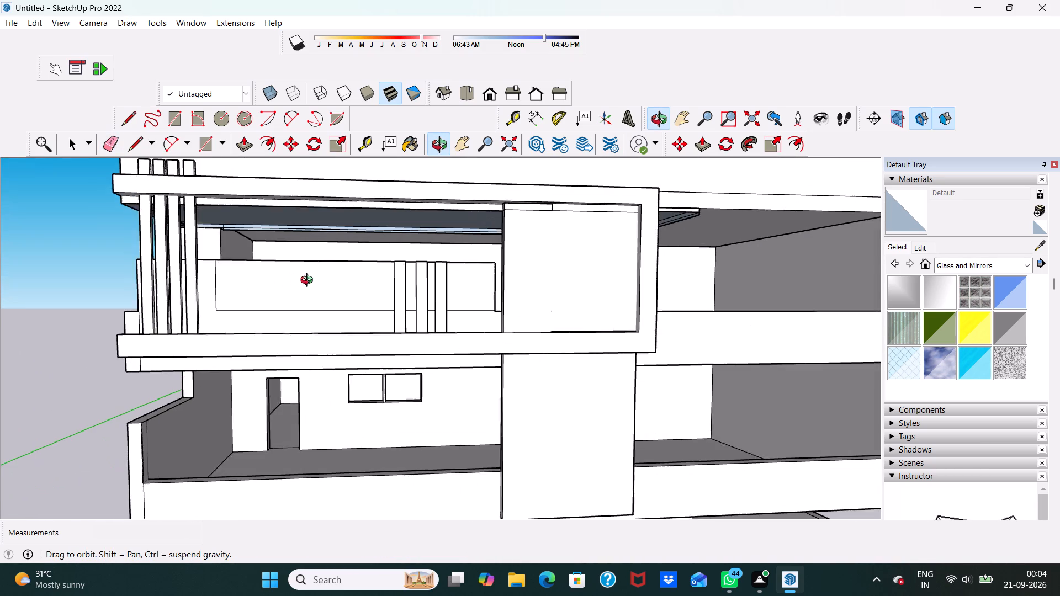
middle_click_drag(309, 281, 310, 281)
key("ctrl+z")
Erase the short vertical seam at the top of the framed panel's front face.
scroll(322, 270, "down", 4)
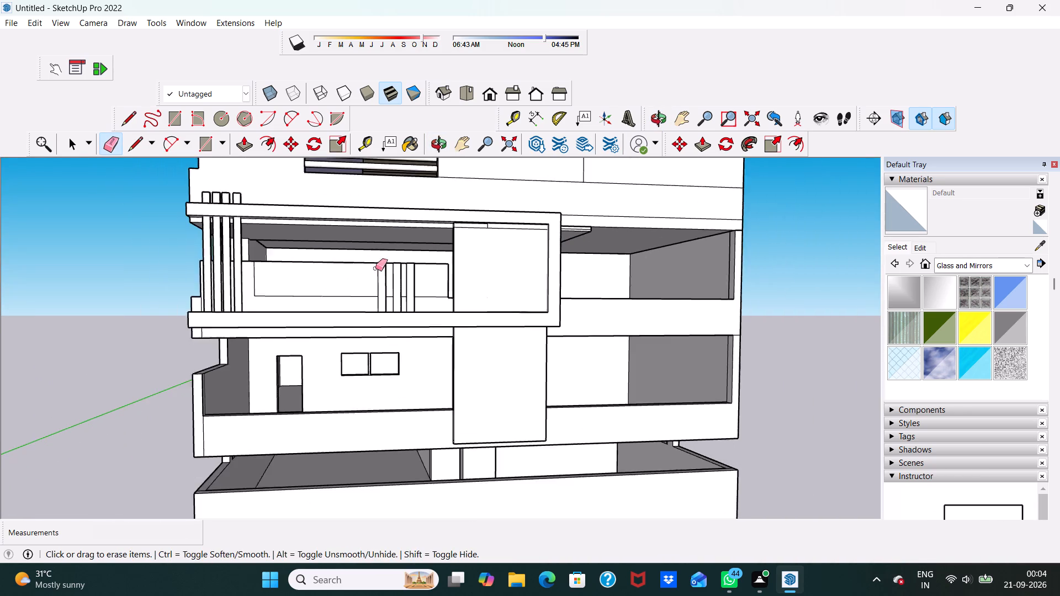
scroll(375, 268, "down", 1)
middle_click_drag(508, 255, 467, 150)
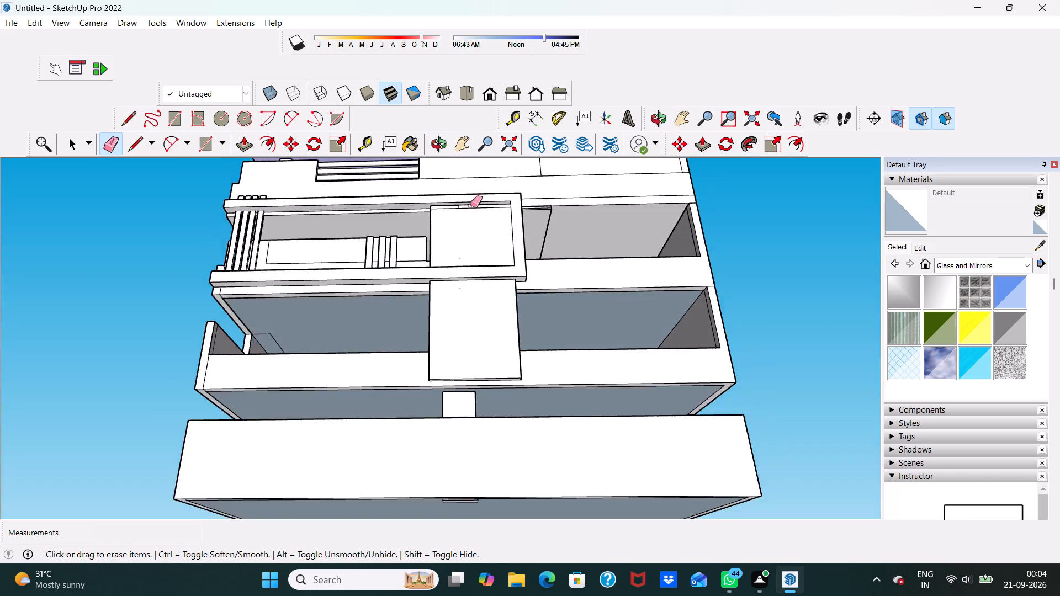
scroll(472, 207, "up", 10)
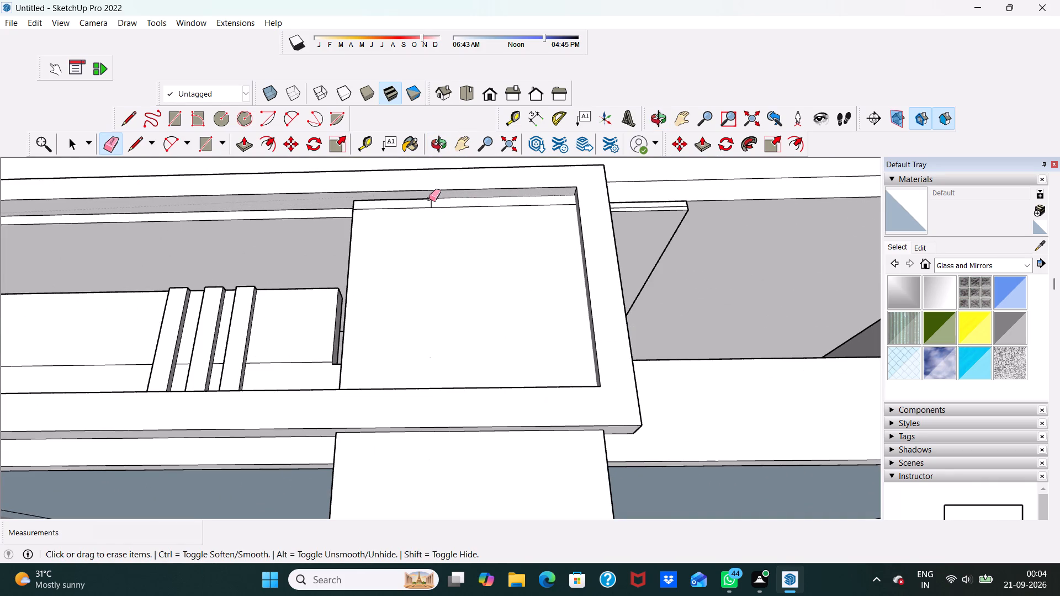
left_click(429, 201)
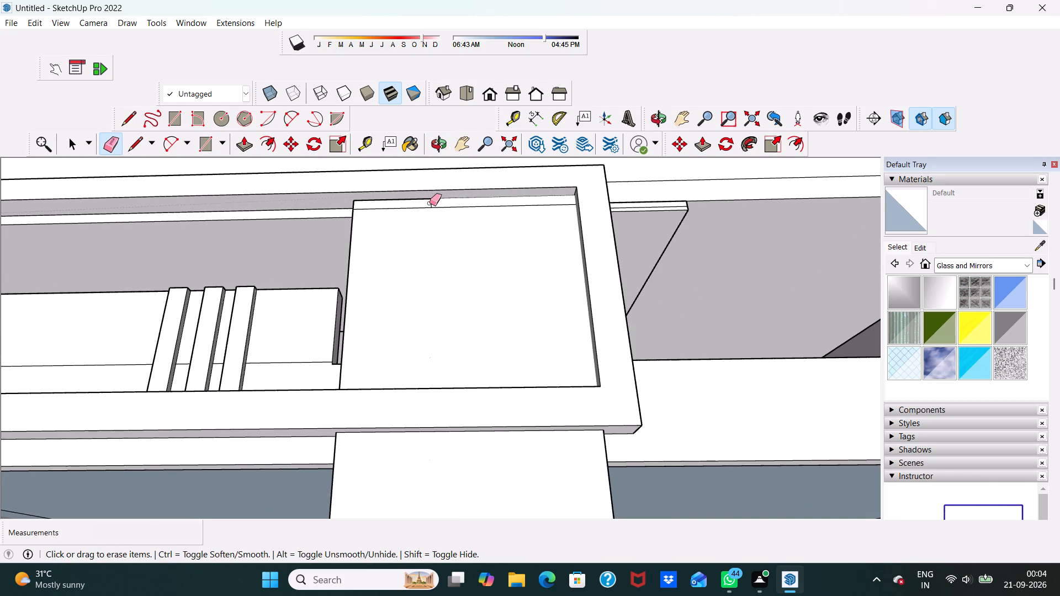
left_click(430, 203)
scroll(439, 198, "up", 1)
scroll(451, 203, "down", 5)
scroll(542, 219, "down", 5)
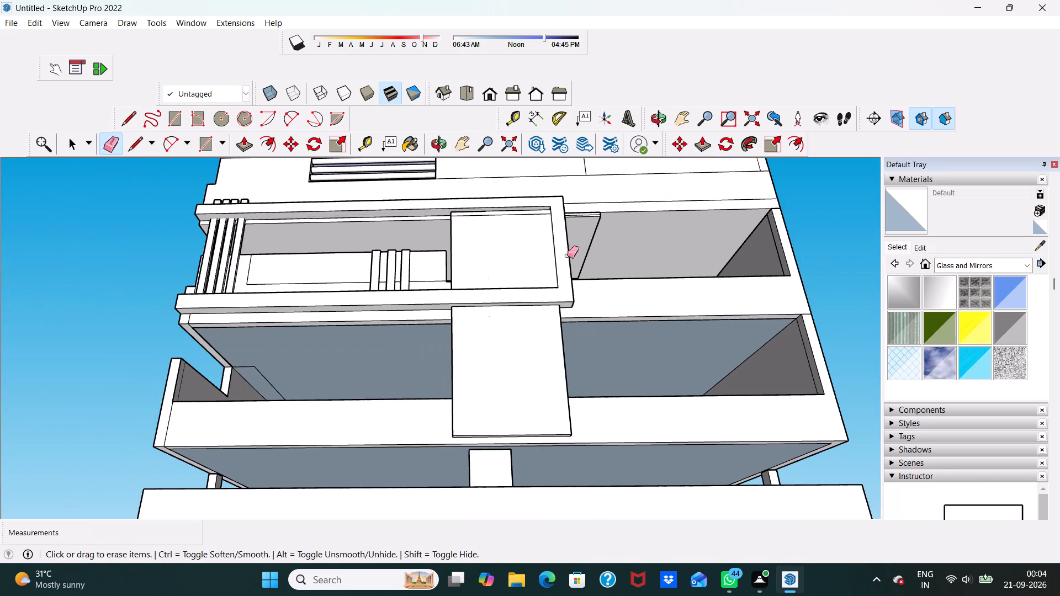
scroll(430, 528, "down", 2)
Extend the framed panel's narrow side face about 4 5/8" toward the balcony wall with Push/Pull.
key("space")
middle_click_drag(473, 450, 463, 502)
scroll(431, 444, "down", 5)
middle_click_drag(426, 455, 447, 511)
scroll(334, 437, "up", 5)
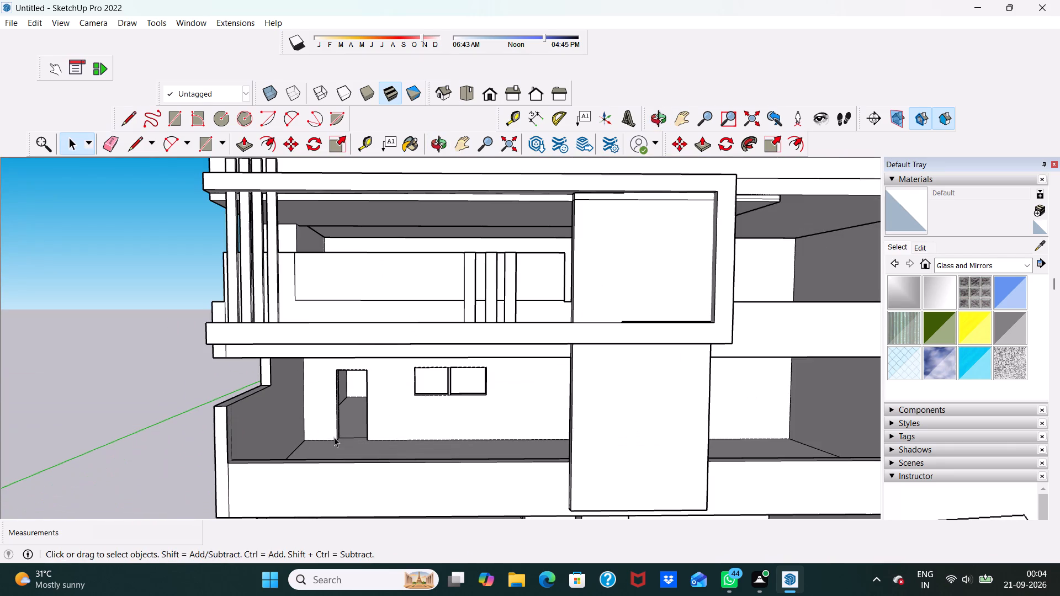
key("space")
scroll(334, 437, "down", 4)
scroll(434, 398, "up", 1)
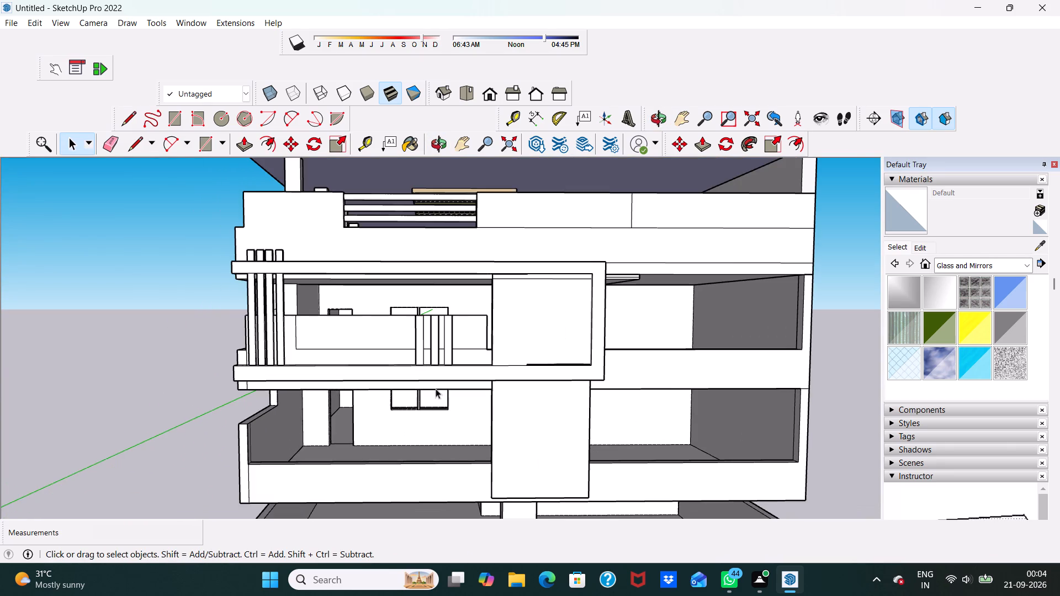
scroll(436, 389, "up", 6)
scroll(526, 352, "down", 5)
scroll(560, 269, "up", 6)
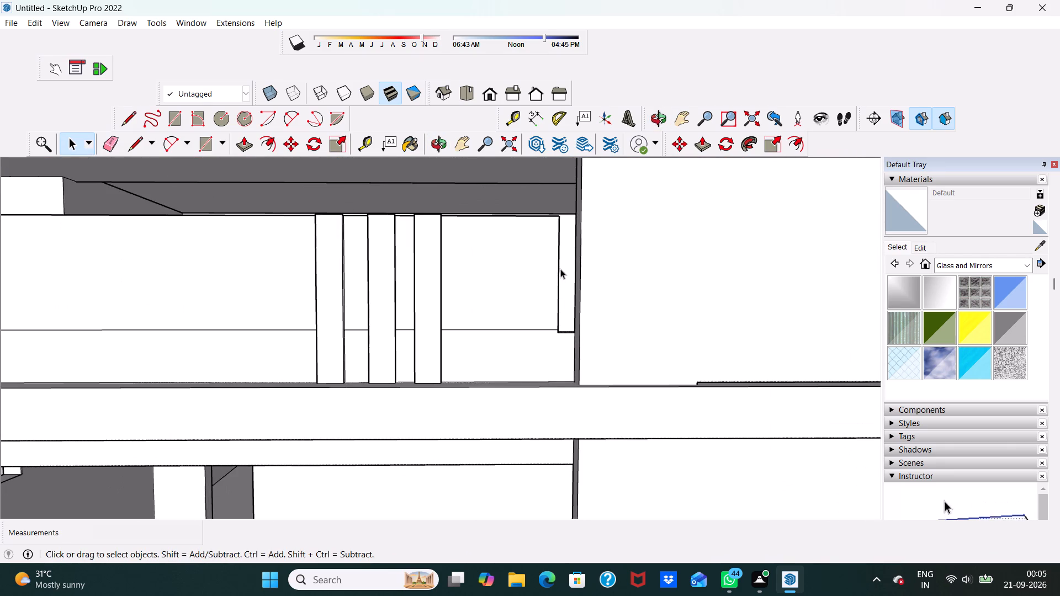
middle_click_drag(594, 283, 678, 309)
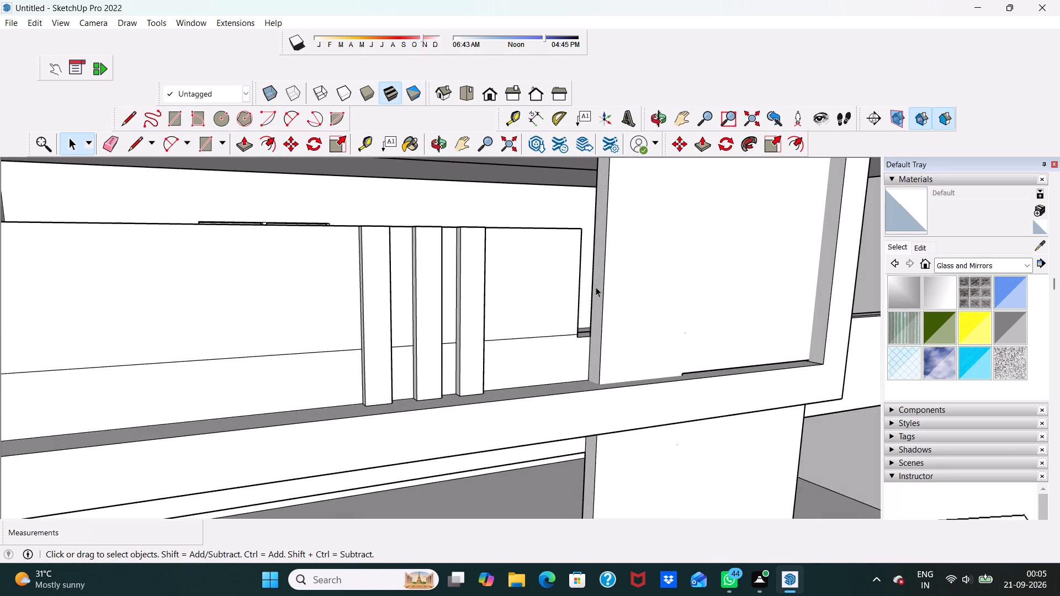
left_click(597, 286)
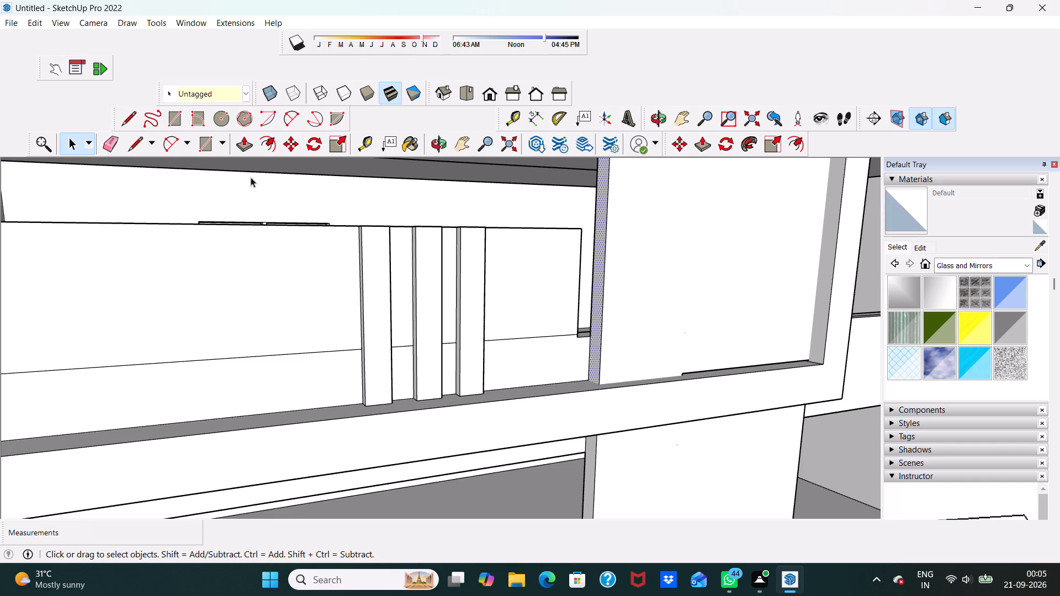
left_click(239, 141)
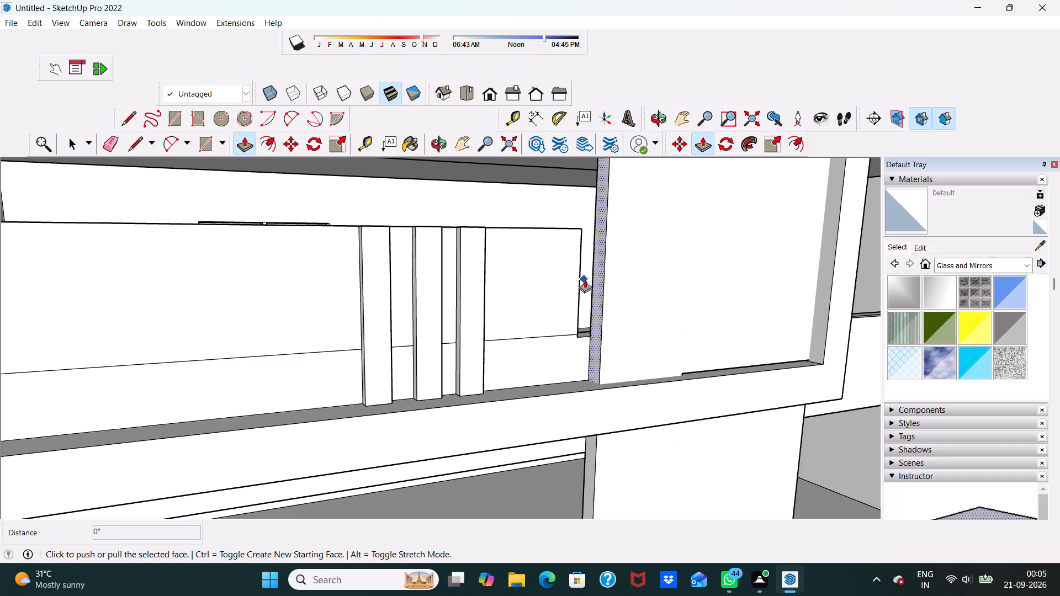
left_click_drag(601, 276, 592, 286)
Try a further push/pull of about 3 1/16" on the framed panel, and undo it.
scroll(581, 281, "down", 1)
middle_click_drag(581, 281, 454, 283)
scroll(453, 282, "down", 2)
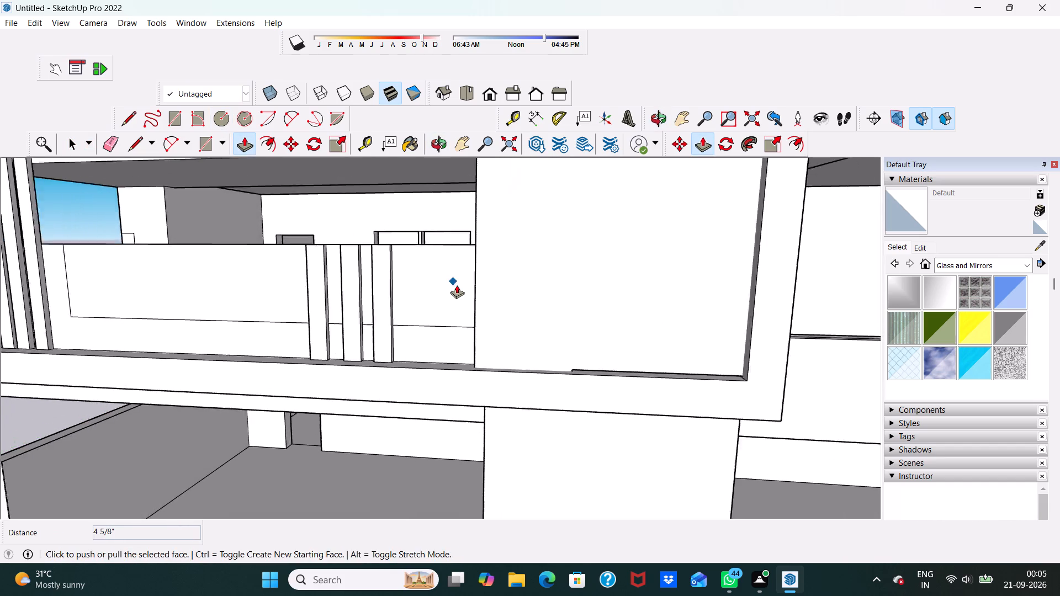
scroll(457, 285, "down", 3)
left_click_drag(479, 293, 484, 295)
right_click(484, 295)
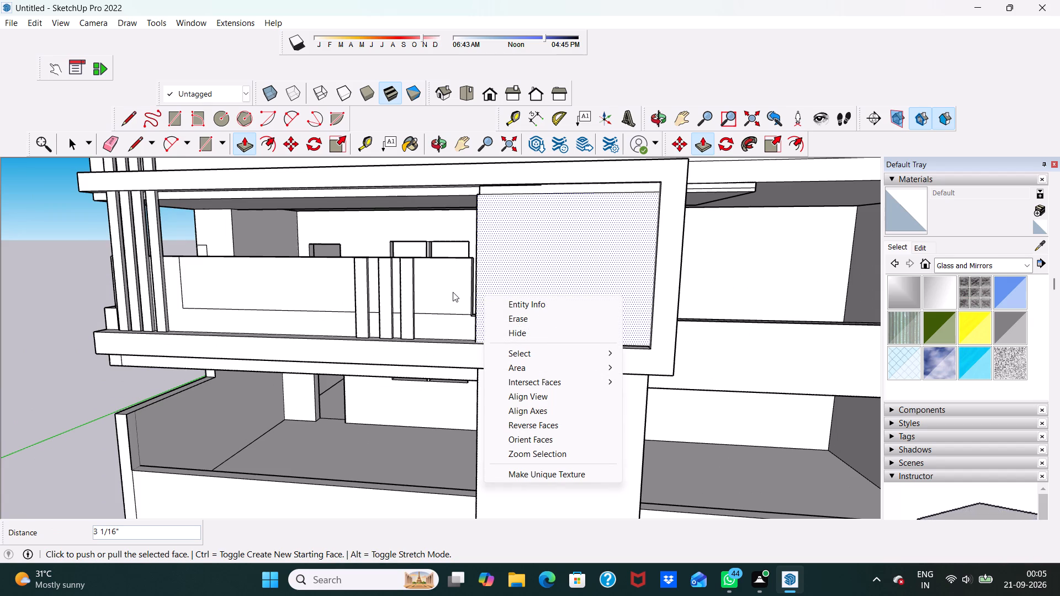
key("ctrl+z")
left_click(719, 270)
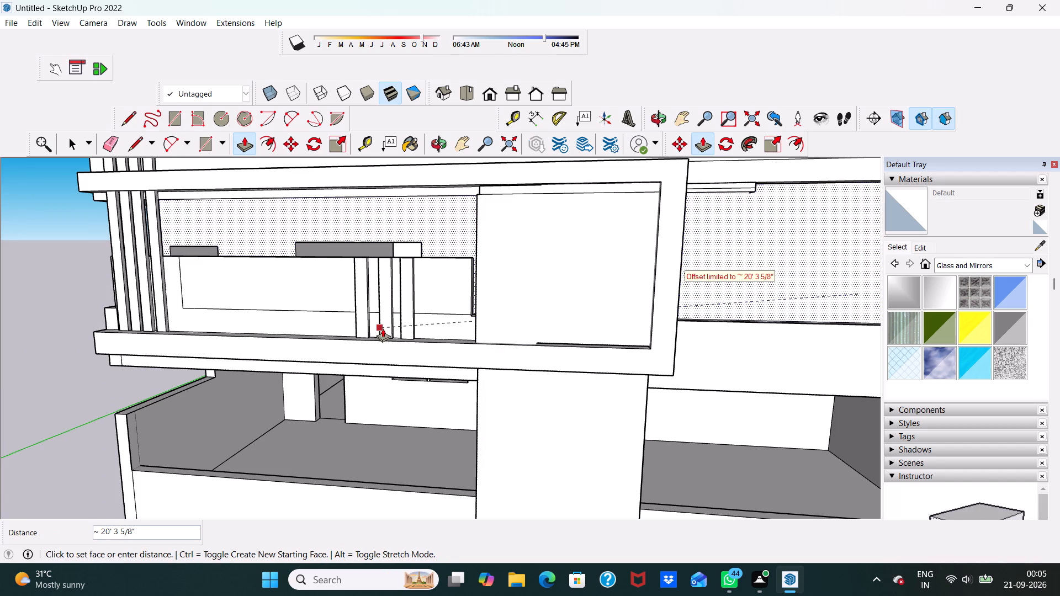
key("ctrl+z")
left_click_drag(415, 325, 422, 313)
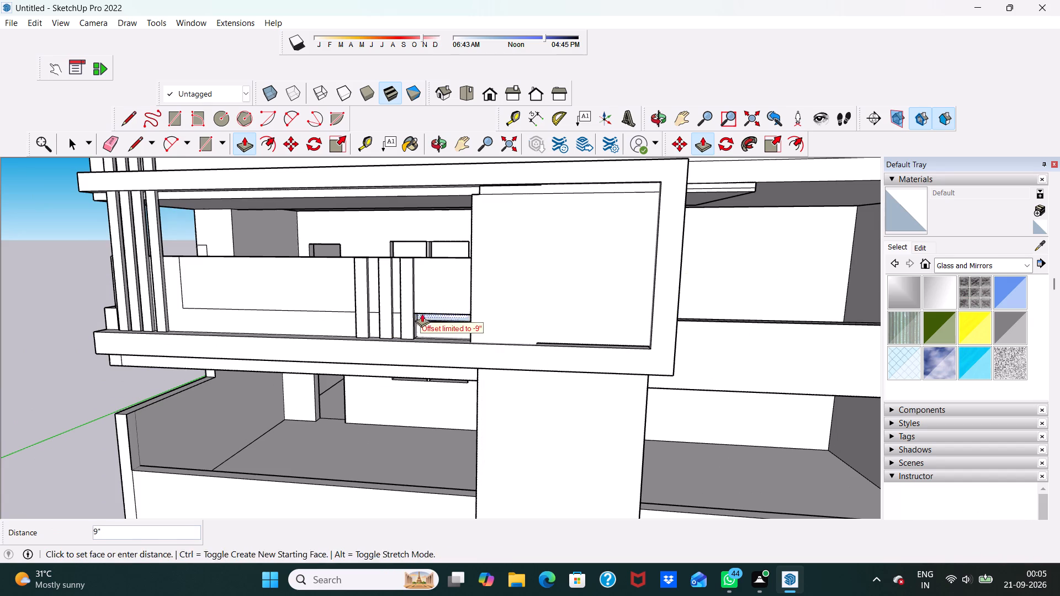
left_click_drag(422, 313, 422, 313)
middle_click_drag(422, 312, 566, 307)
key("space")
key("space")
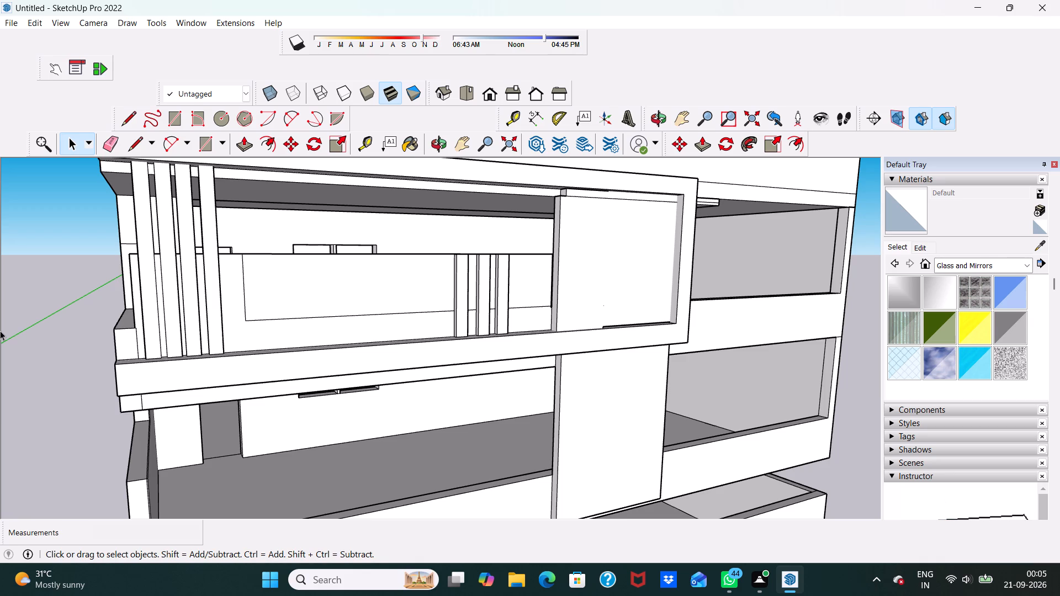
Examine the upper balcony, its framed panel and the building's side from several angles.
scroll(105, 0, "up", 1)
middle_click_drag(274, 267, 192, 271)
scroll(162, 336, "down", 1)
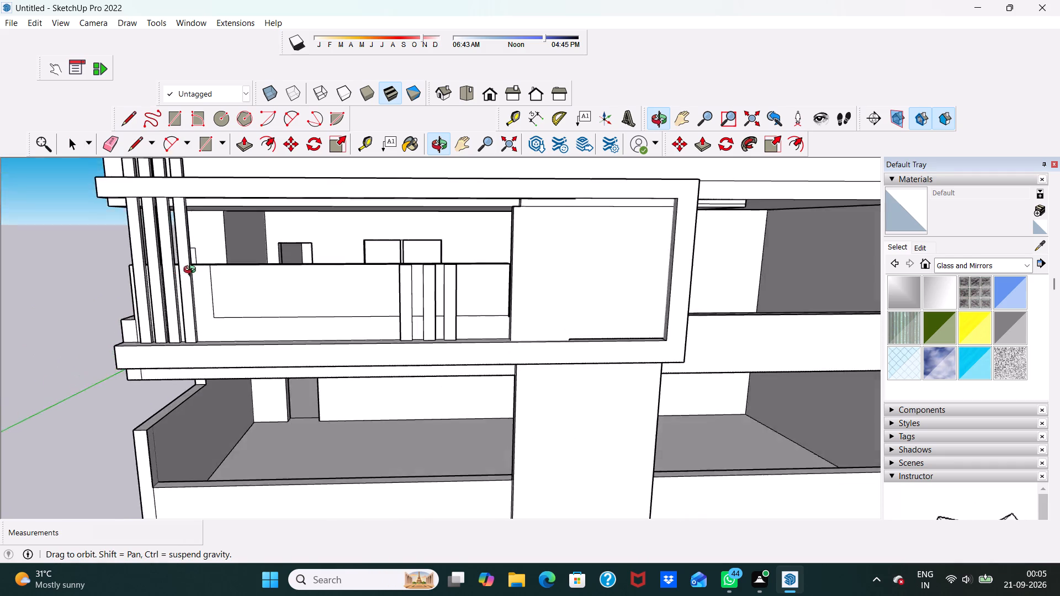
middle_click_drag(192, 271, 156, 232)
scroll(155, 233, "up", 1)
scroll(151, 233, "down", 5)
middle_click_drag(232, 281, 503, 375)
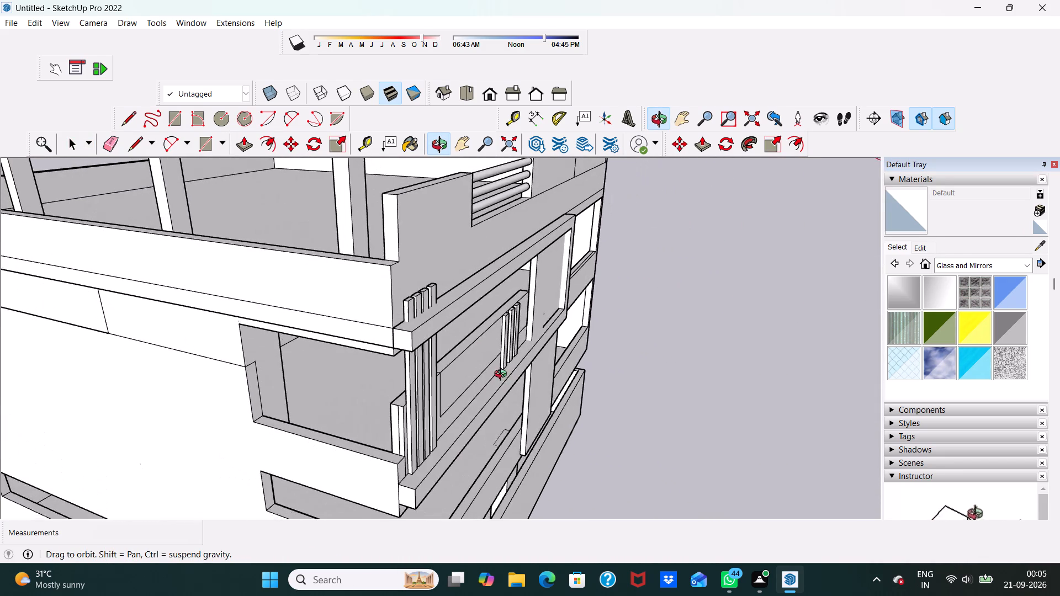
middle_click_drag(503, 375, 274, 328)
scroll(273, 328, "down", 6)
middle_click_drag(340, 341, 337, 329)
scroll(336, 328, "up", 2)
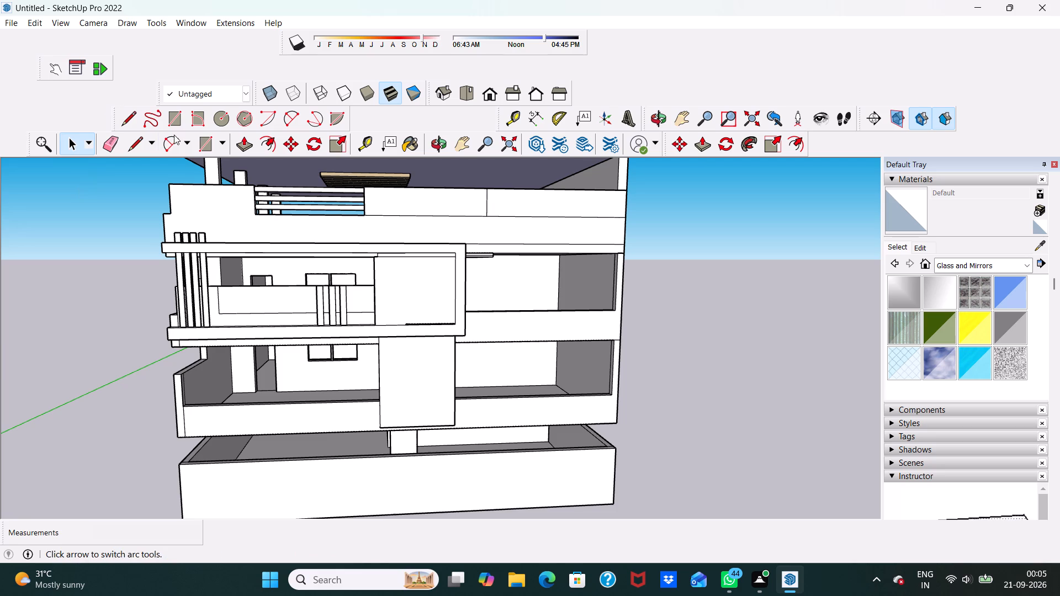
Draw a window rectangle about 4' 2 13/16" by 3' 11 9/16" on the upper framed panel's front face.
left_click(175, 113)
scroll(441, 278, "up", 4)
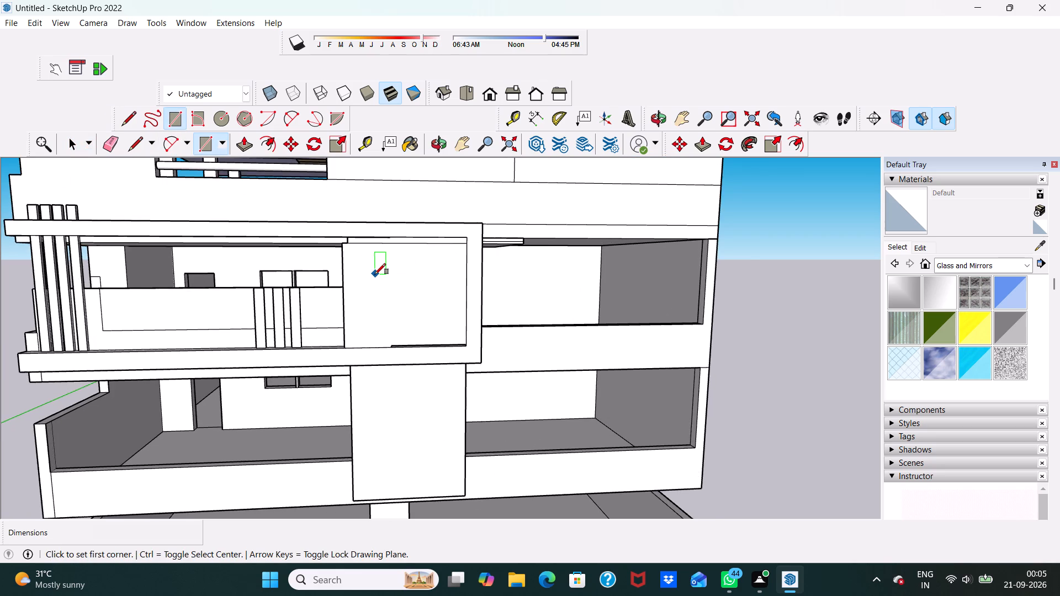
scroll(375, 274, "up", 3)
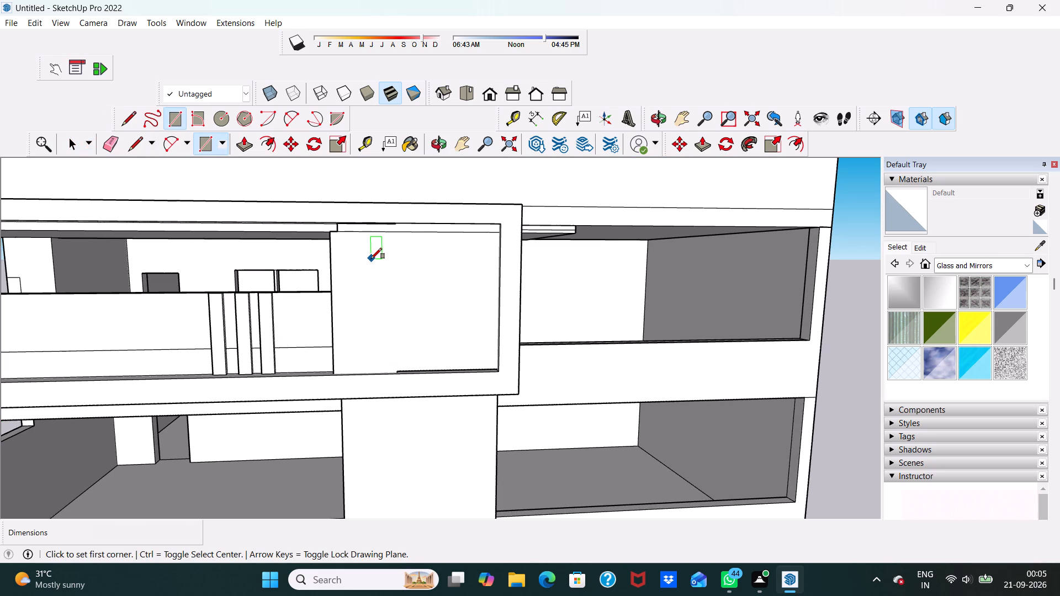
left_click(371, 259)
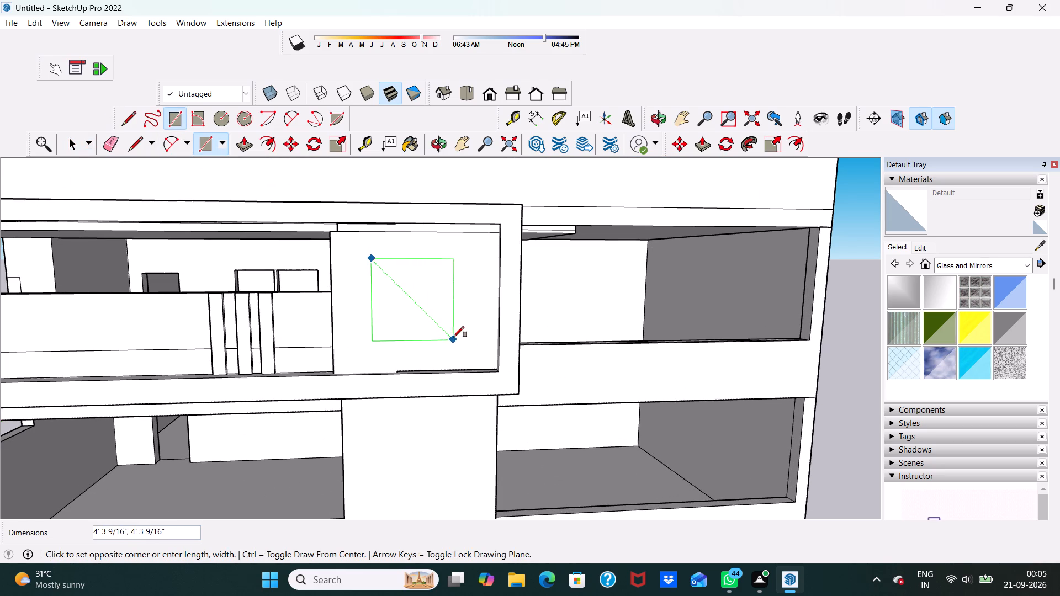
left_click(452, 333)
key("space")
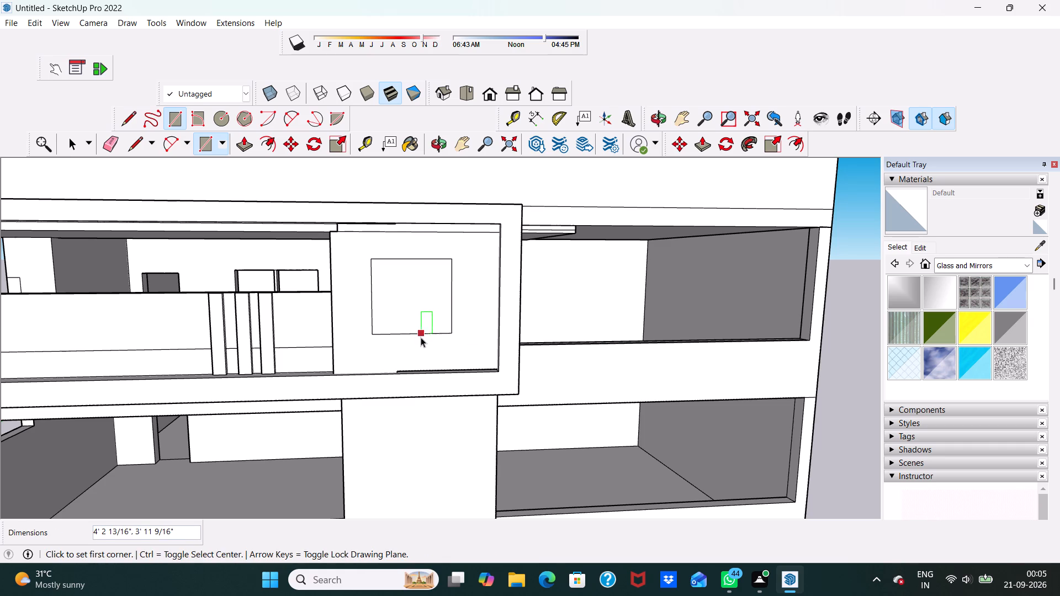
Copy the window rectangle straight down from the framed panel onto the face of the strip below.
double_click(419, 328)
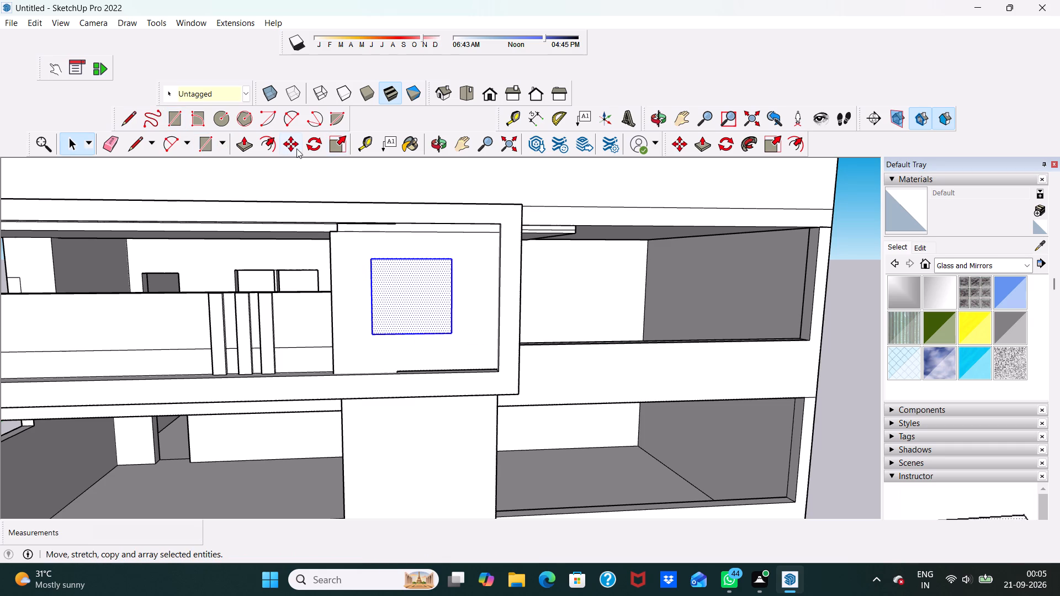
left_click(287, 140)
left_click(401, 334)
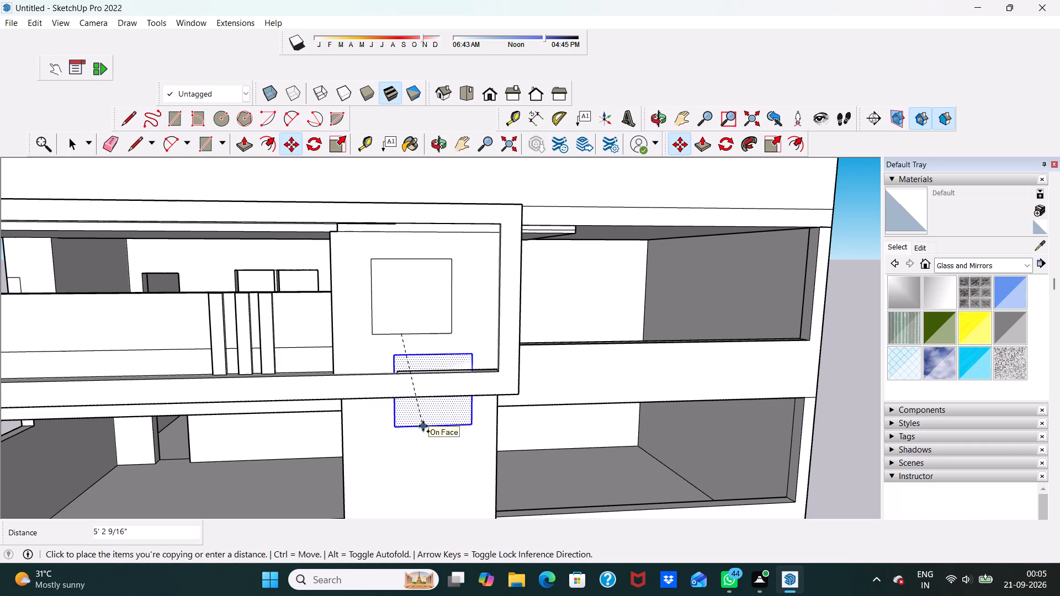
scroll(418, 471, "down", 2)
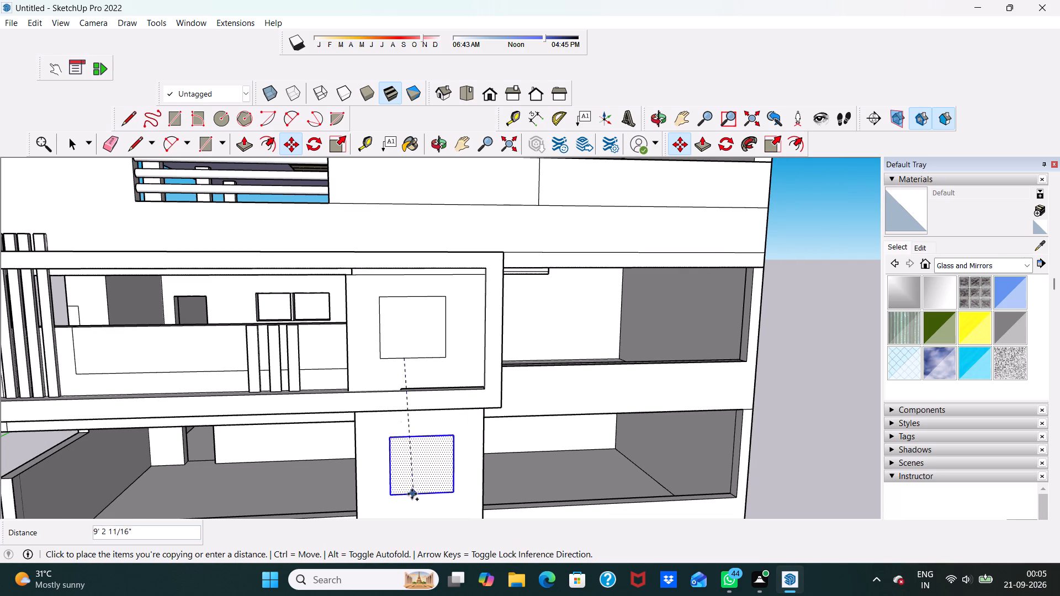
left_click(414, 506)
scroll(405, 445, "down", 5)
key("space")
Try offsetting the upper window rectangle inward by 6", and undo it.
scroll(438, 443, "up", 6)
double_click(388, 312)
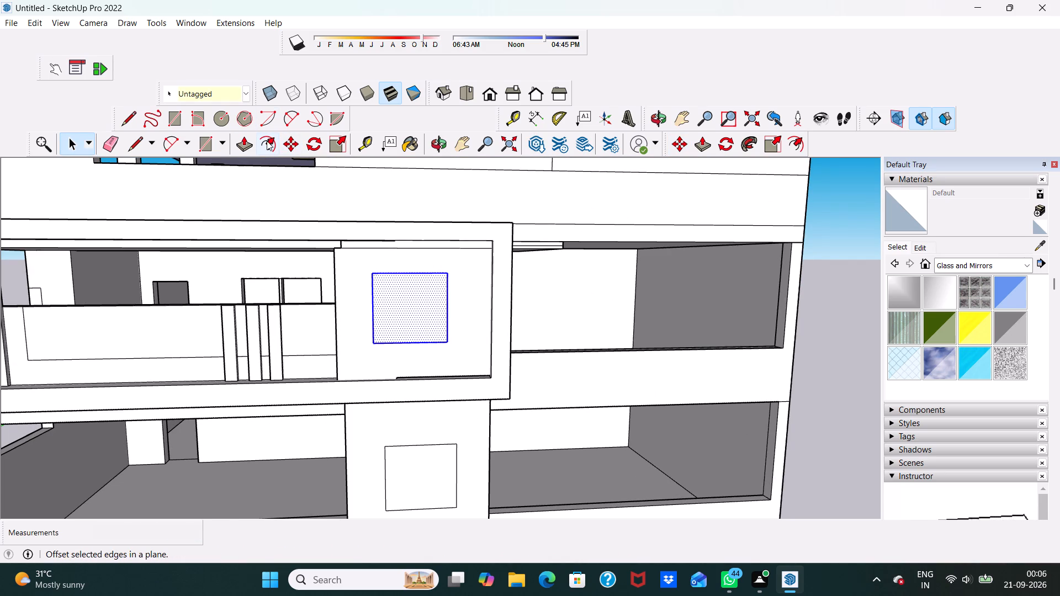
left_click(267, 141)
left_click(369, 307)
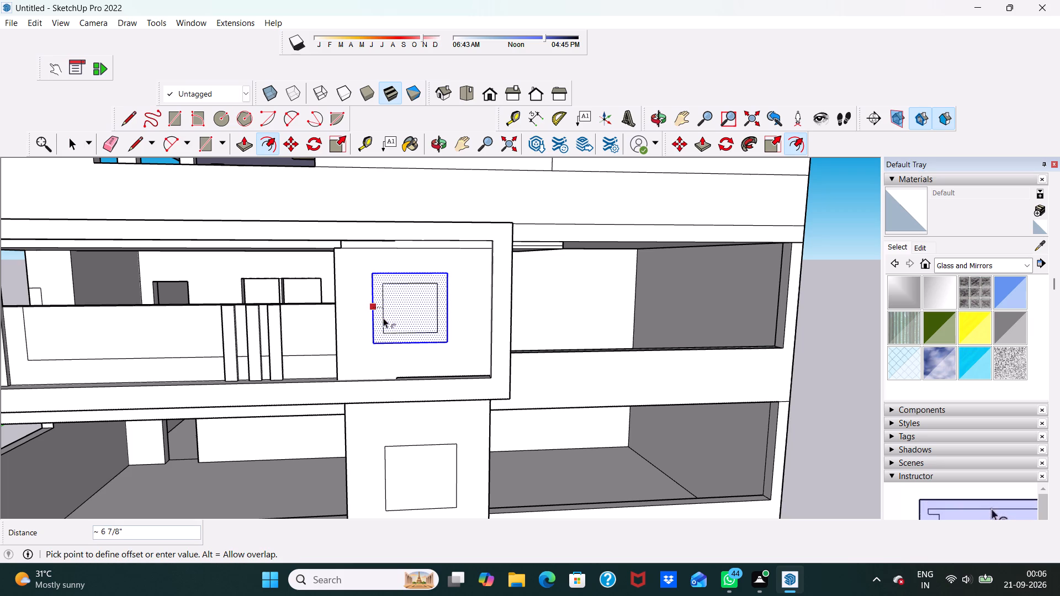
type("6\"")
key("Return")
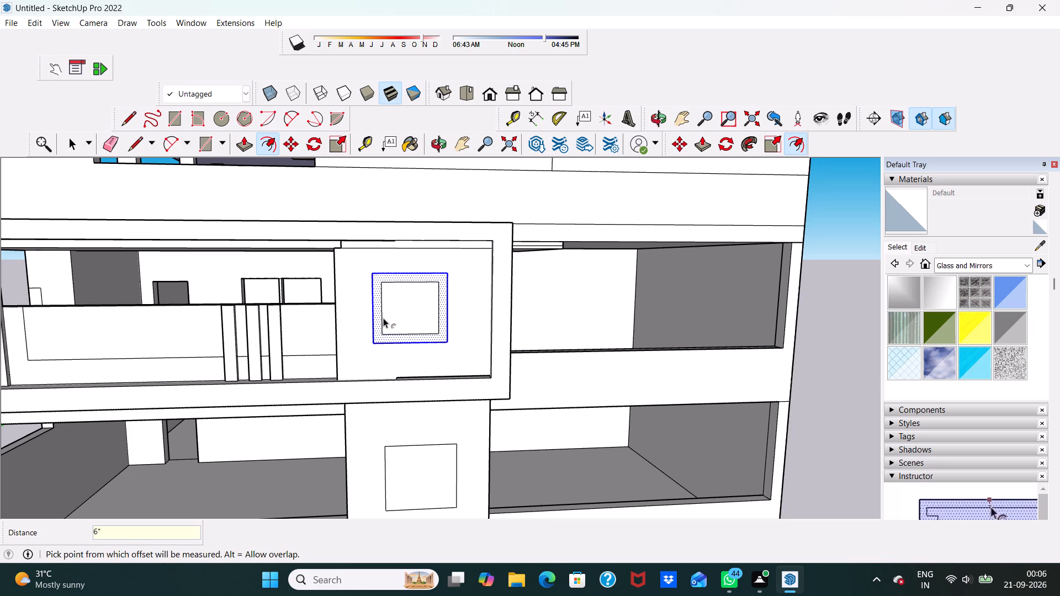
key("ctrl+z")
Offset the upper window rectangle inward by 3" to form its frame outline.
left_click(373, 328)
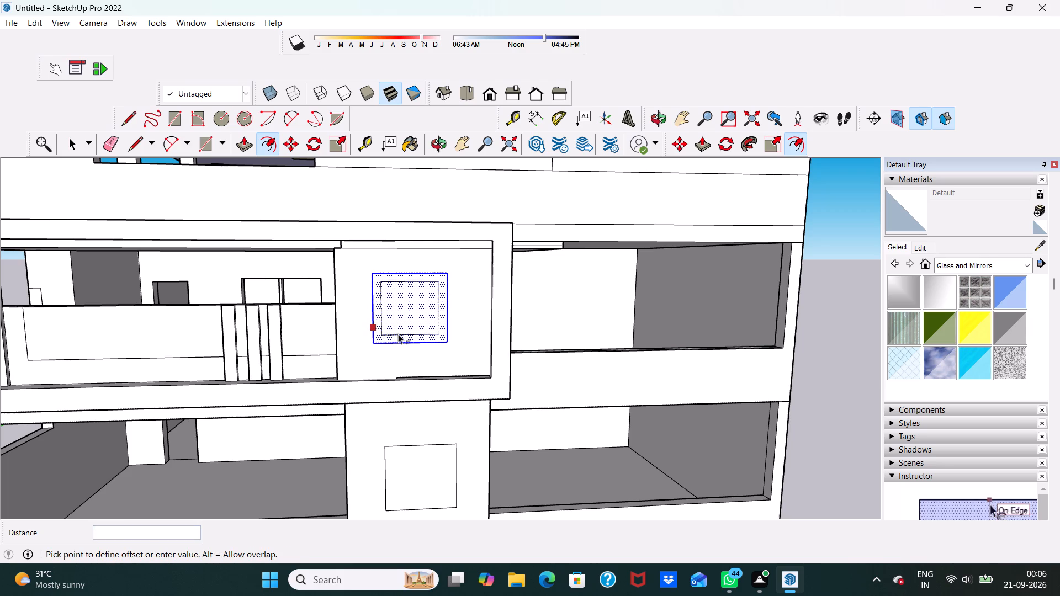
type("3\"")
key("Return")
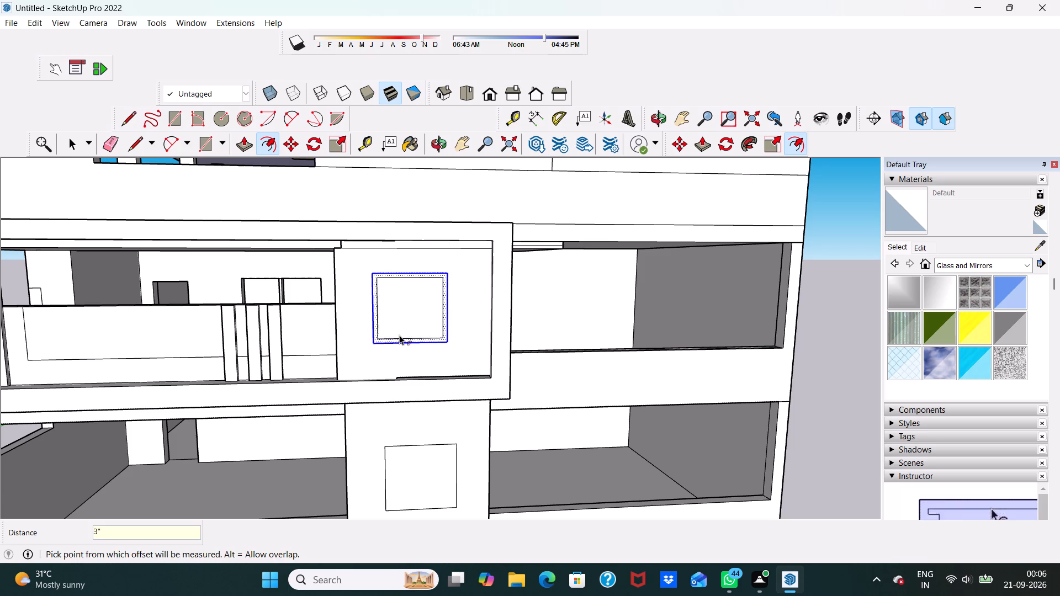
key("space")
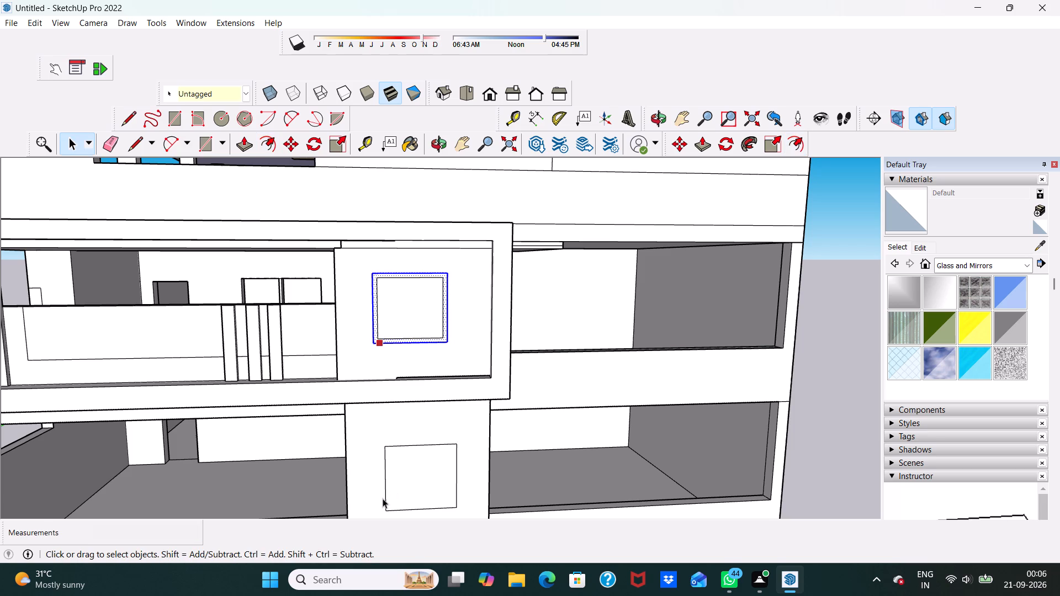
Offset the lower window rectangle inward by 3" to form a matching frame outline, and clear the selection.
left_click(393, 492)
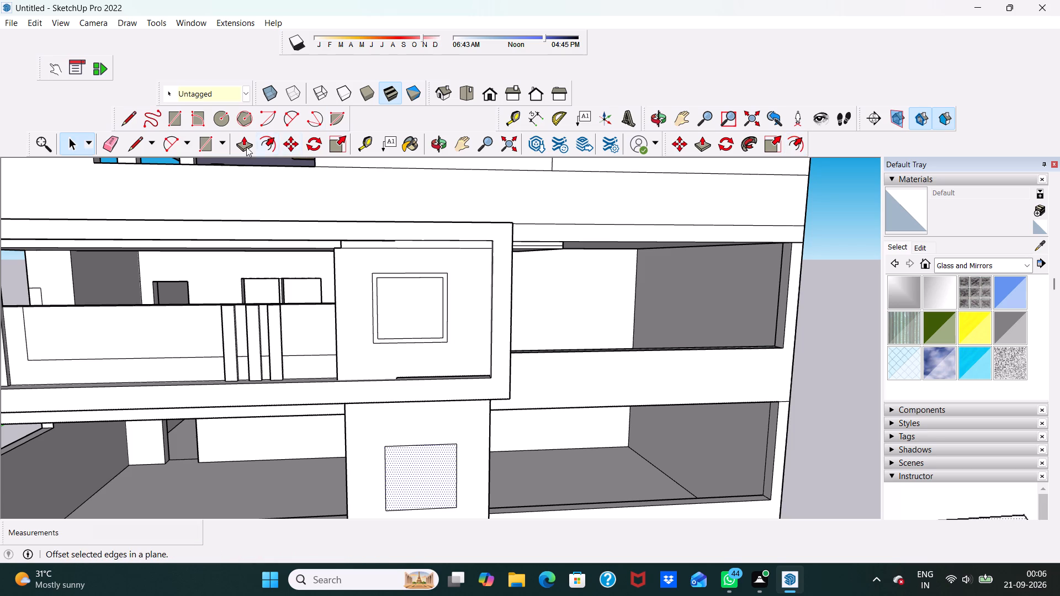
left_click(267, 135)
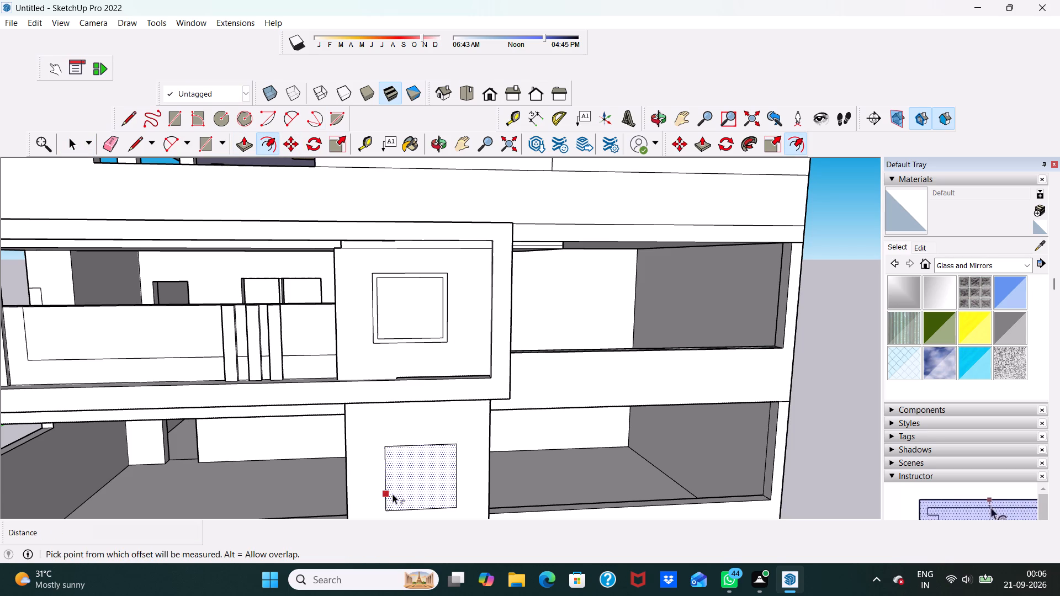
left_click(393, 494)
type("3\"")
key("Return")
key("space")
scroll(406, 504, "down", 7)
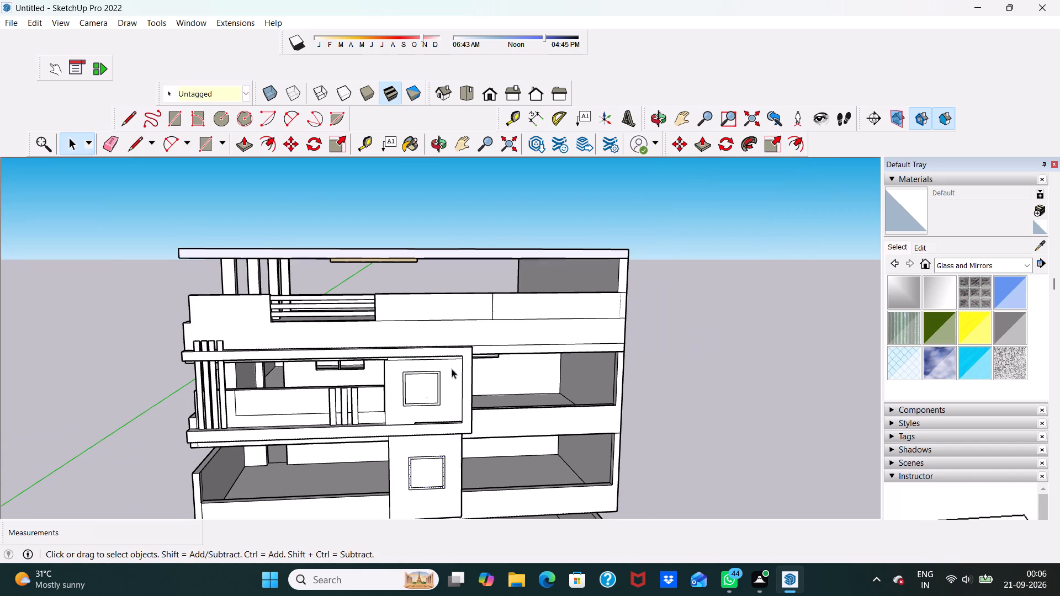
left_click(704, 361)
Draw two closely spaced vertical lines, each about 3' 5 9/16" long, as a central mullion inside the upper window's inner outline.
scroll(422, 432, "up", 10)
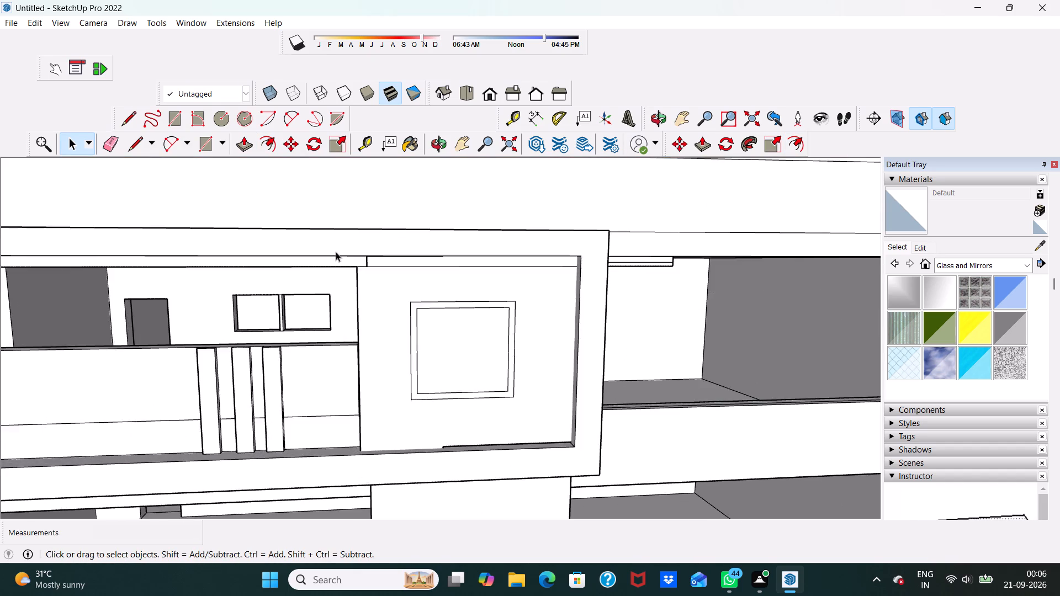
scroll(228, 204, "down", 3)
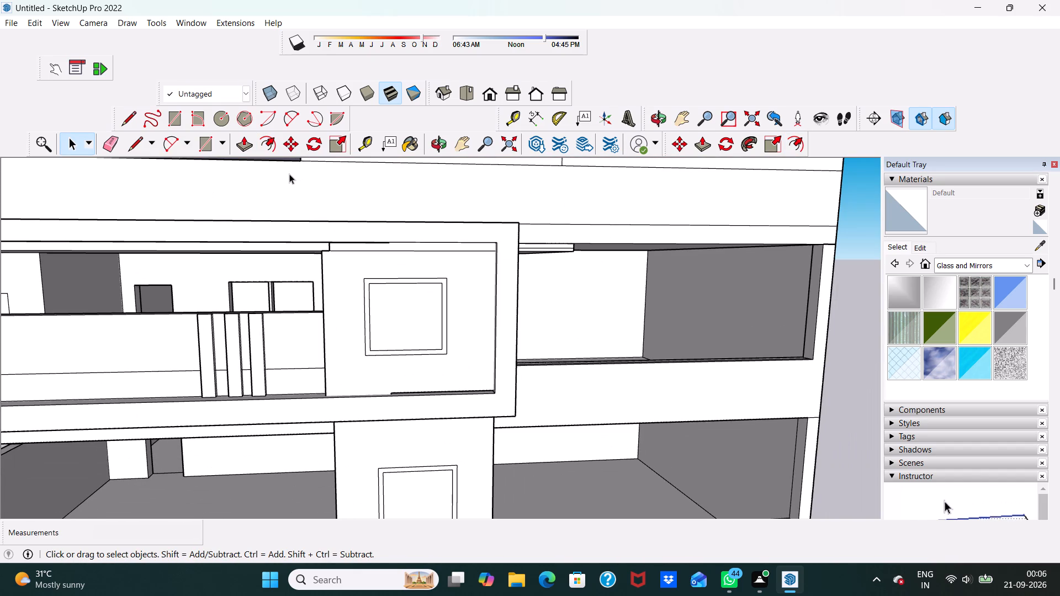
scroll(365, 258, "up", 5)
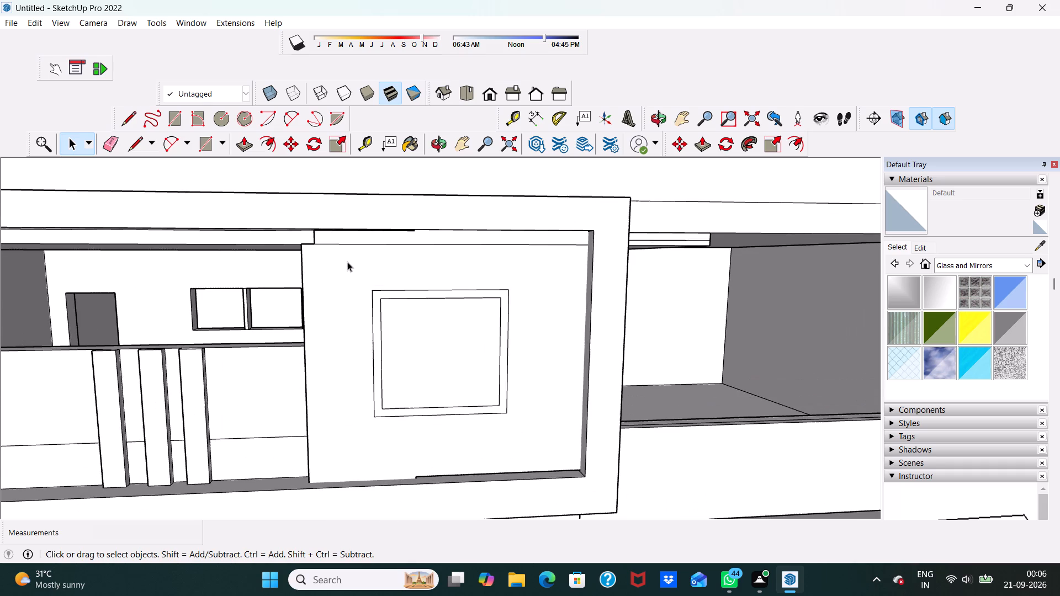
left_click(134, 141)
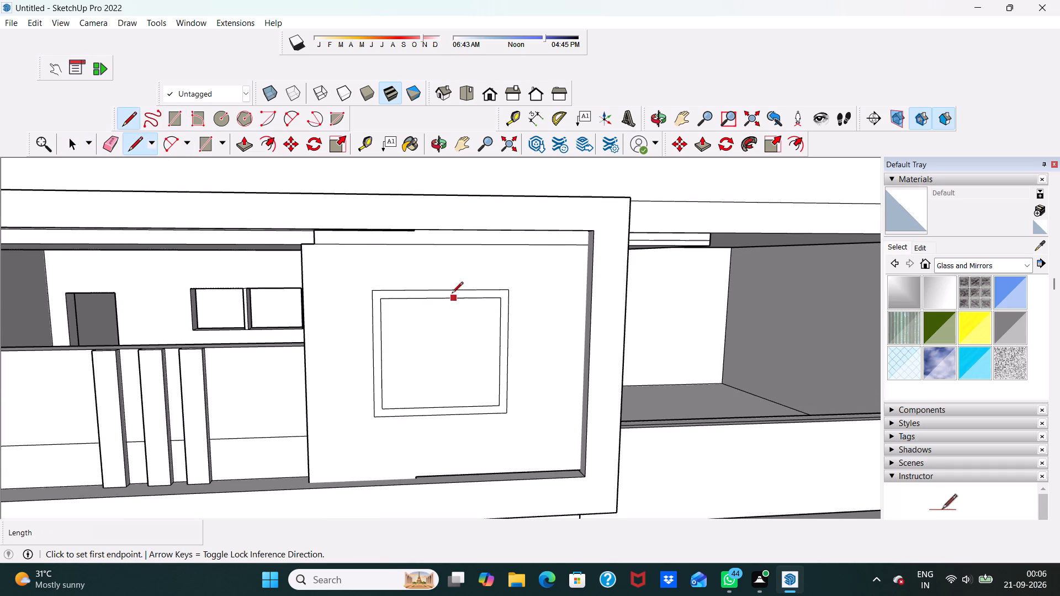
double_click(439, 300)
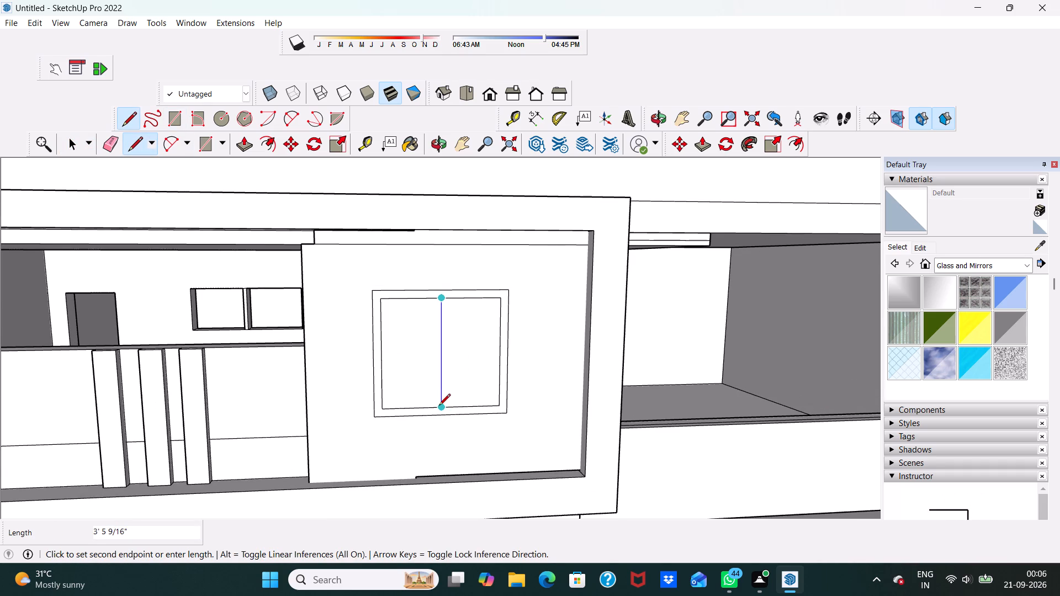
left_click(439, 406)
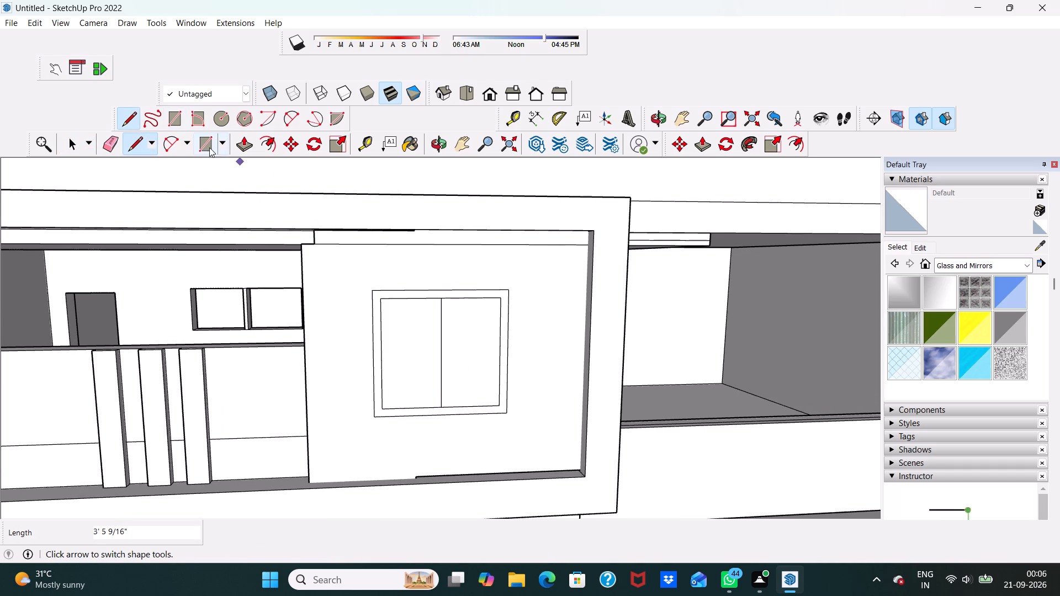
left_click_drag(174, 129, 182, 125)
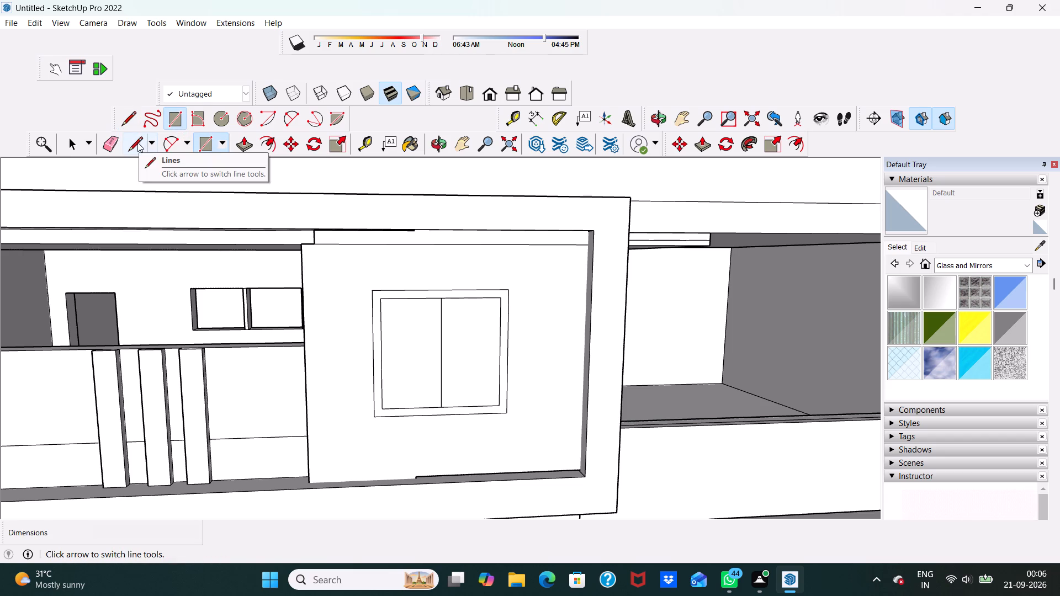
left_click(137, 142)
left_click(451, 299)
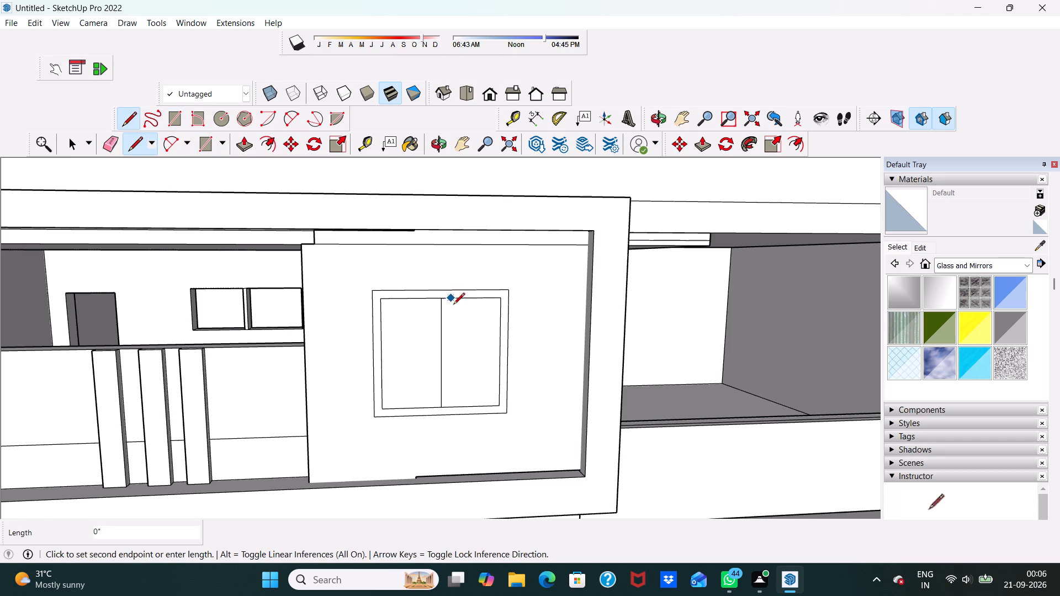
left_click(453, 407)
scroll(459, 348, "down", 4)
key("space")
left_click_drag(468, 364, 465, 382)
scroll(443, 370, "down", 3)
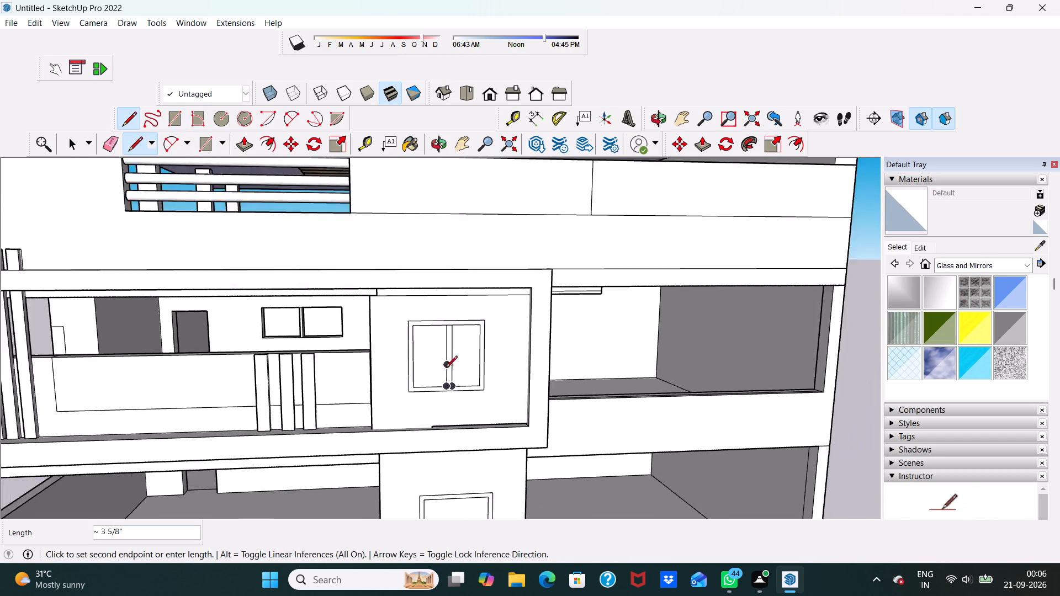
scroll(446, 368, "down", 9)
key("space")
Draw two closely spaced vertical lines, each about 3' 5 9/16" long, as a central mullion inside the lower window's inner outline.
scroll(473, 449, "up", 11)
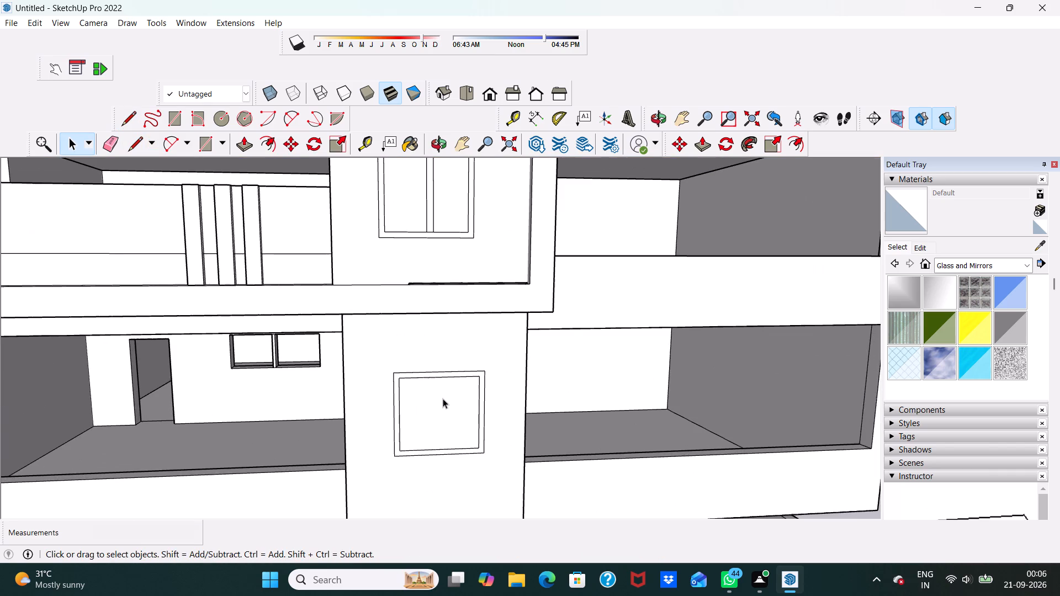
scroll(316, 228, "up", 3)
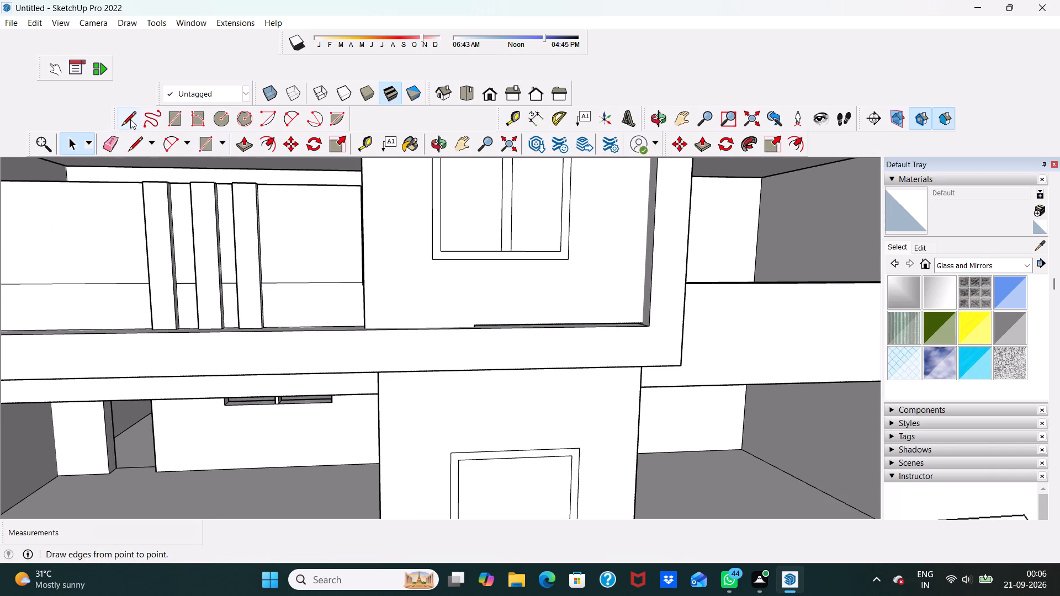
left_click(130, 119)
scroll(467, 545, "down", 5)
scroll(519, 518, "down", 6)
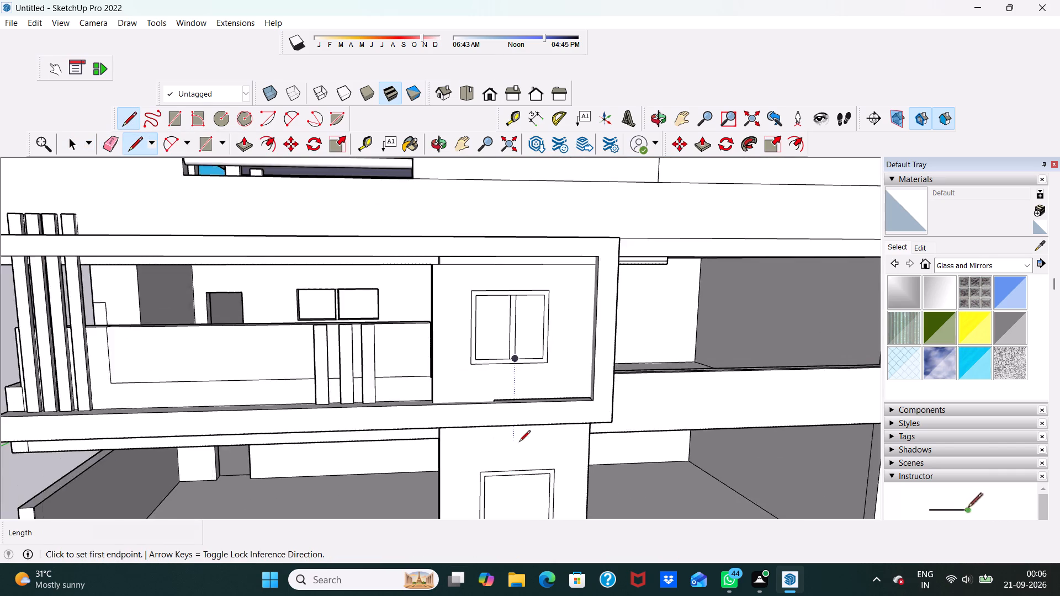
scroll(519, 443, "down", 10)
scroll(548, 526, "up", 9)
scroll(528, 480, "down", 1)
scroll(523, 502, "up", 8)
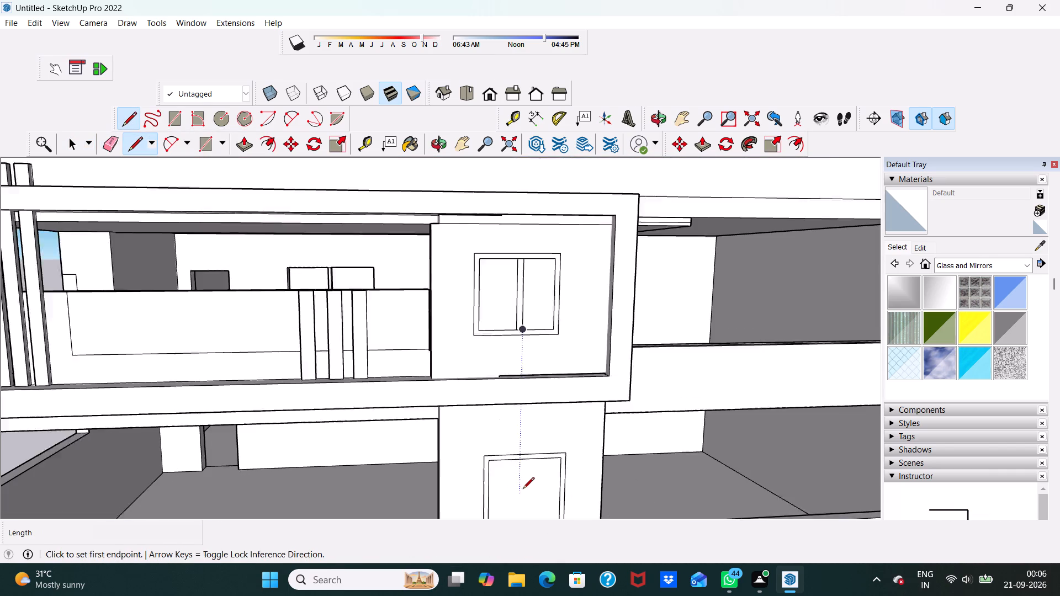
scroll(523, 489, "up", 2)
left_click(524, 458)
scroll(525, 458, "down", 6)
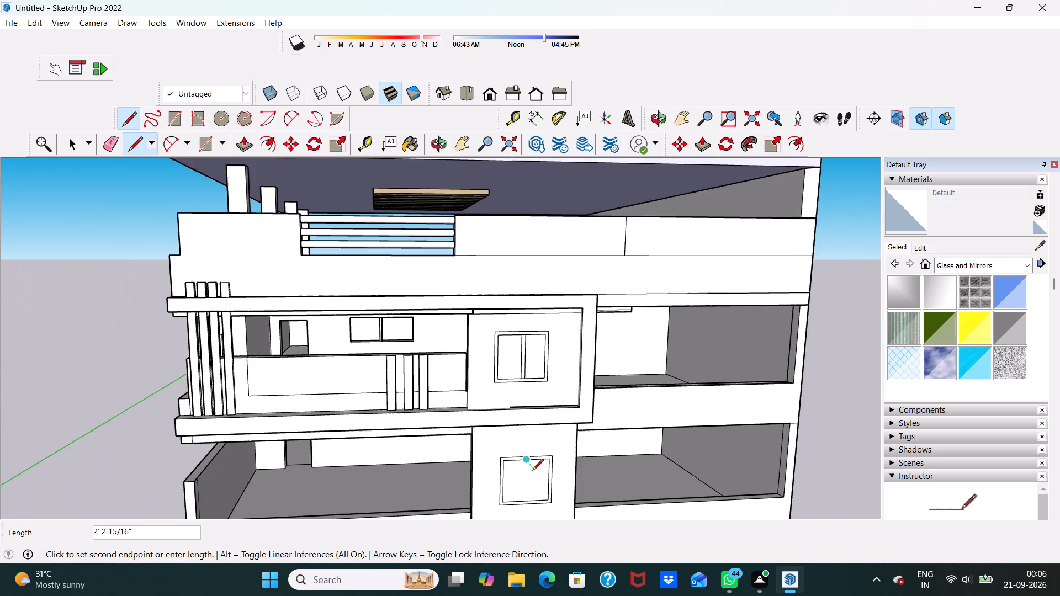
scroll(532, 469, "down", 3)
scroll(537, 500, "up", 13)
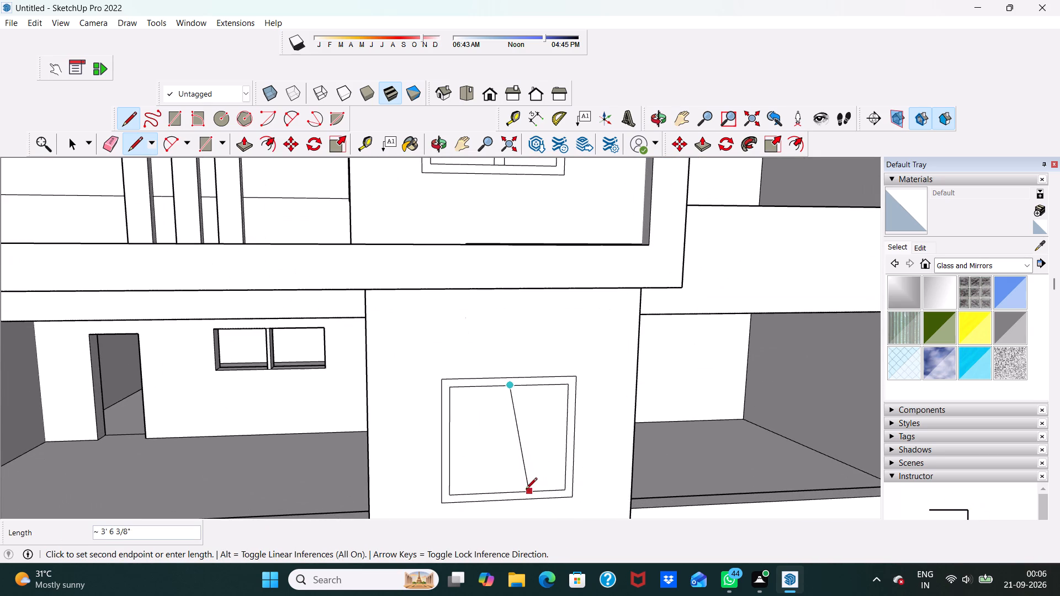
left_click(509, 494)
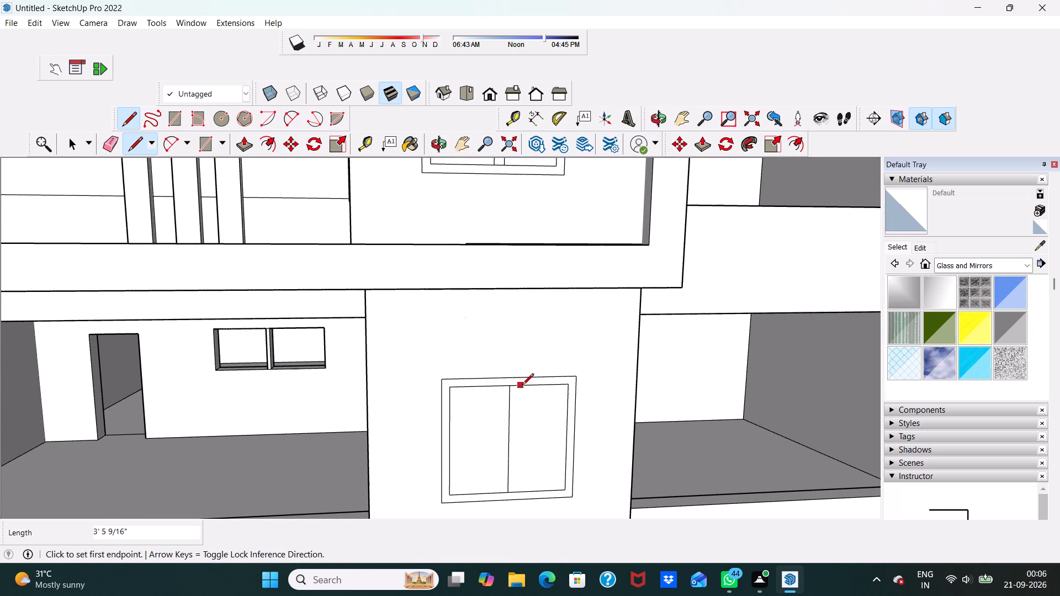
left_click(520, 387)
left_click(521, 493)
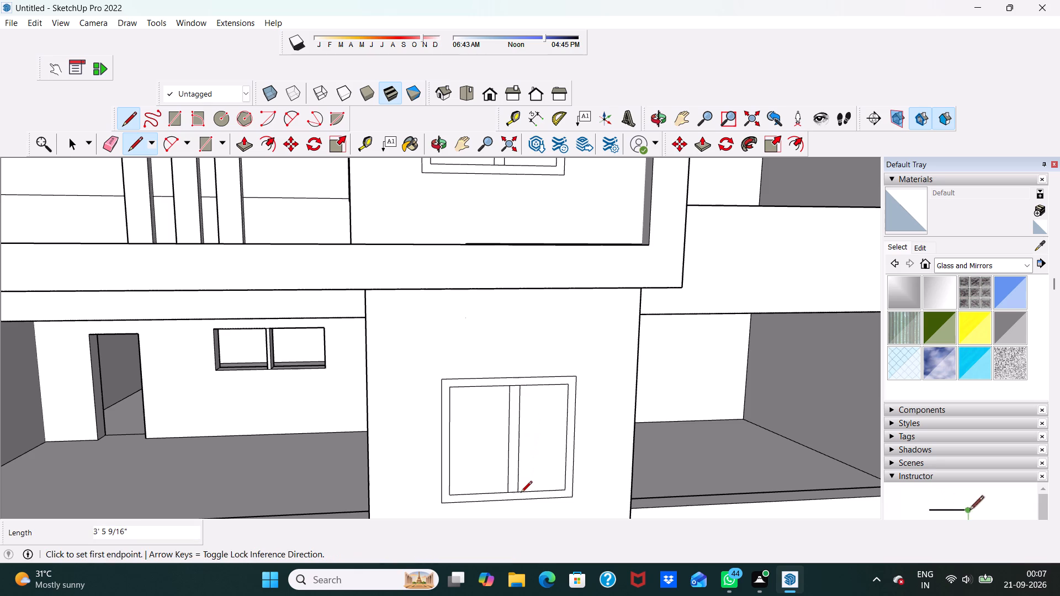
key("space")
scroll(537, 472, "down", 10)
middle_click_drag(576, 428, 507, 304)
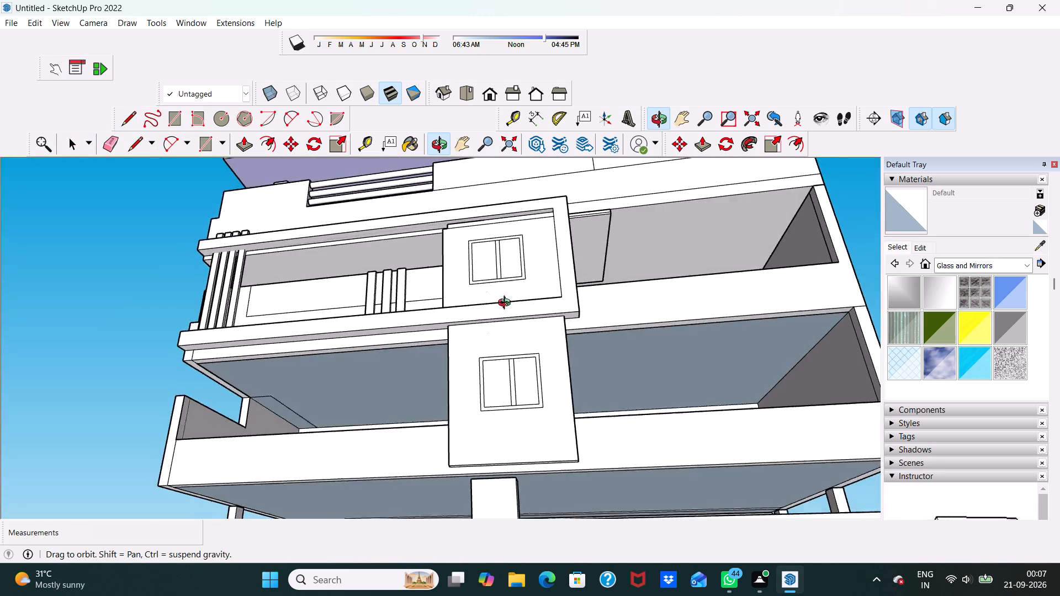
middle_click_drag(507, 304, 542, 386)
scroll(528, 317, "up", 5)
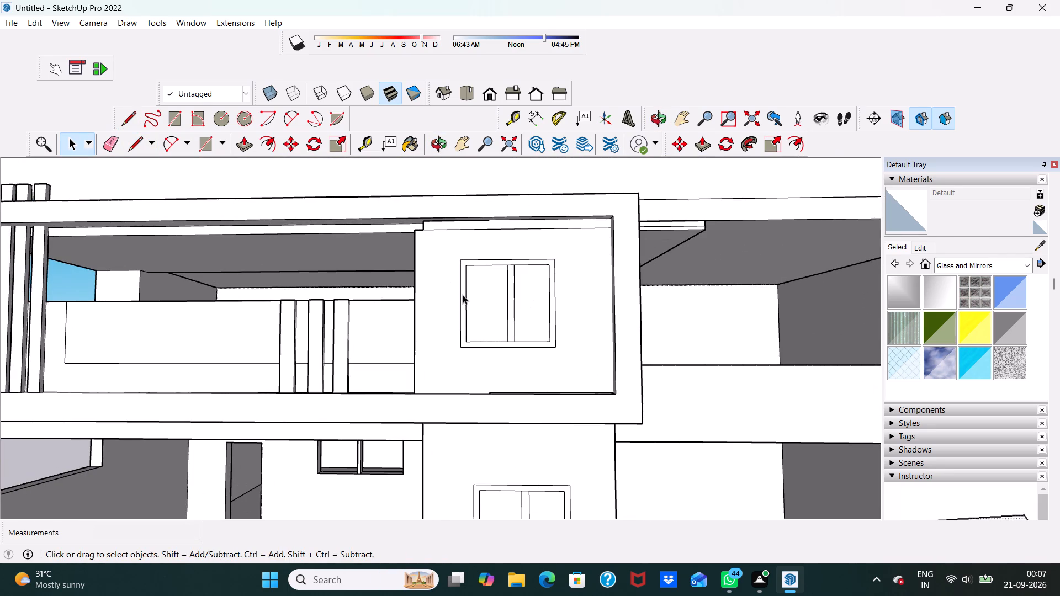
Push/Pull the upper window's outer frame face outward by 3".
left_click(463, 295)
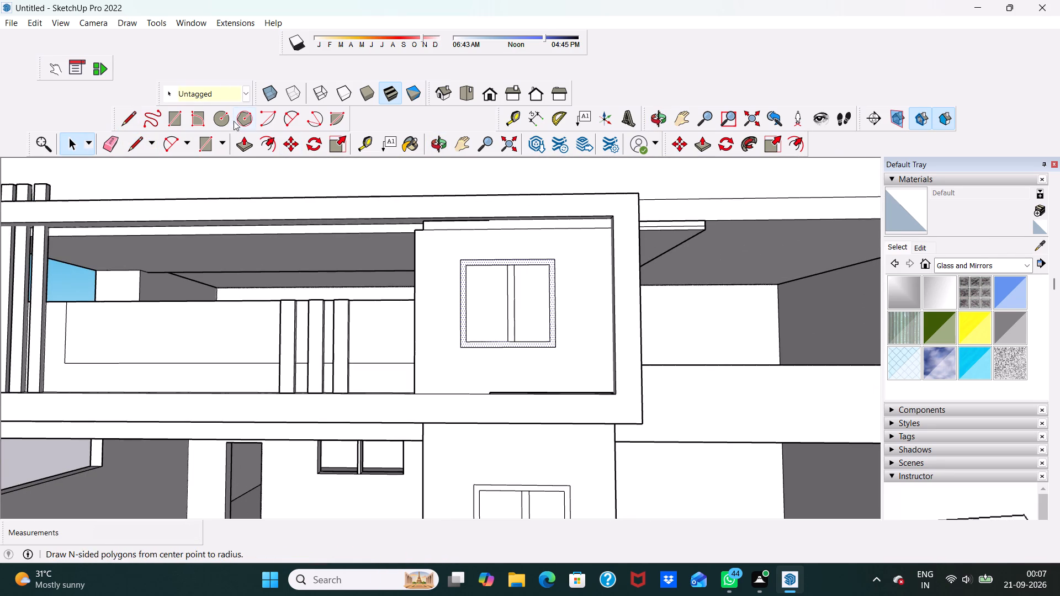
left_click(240, 145)
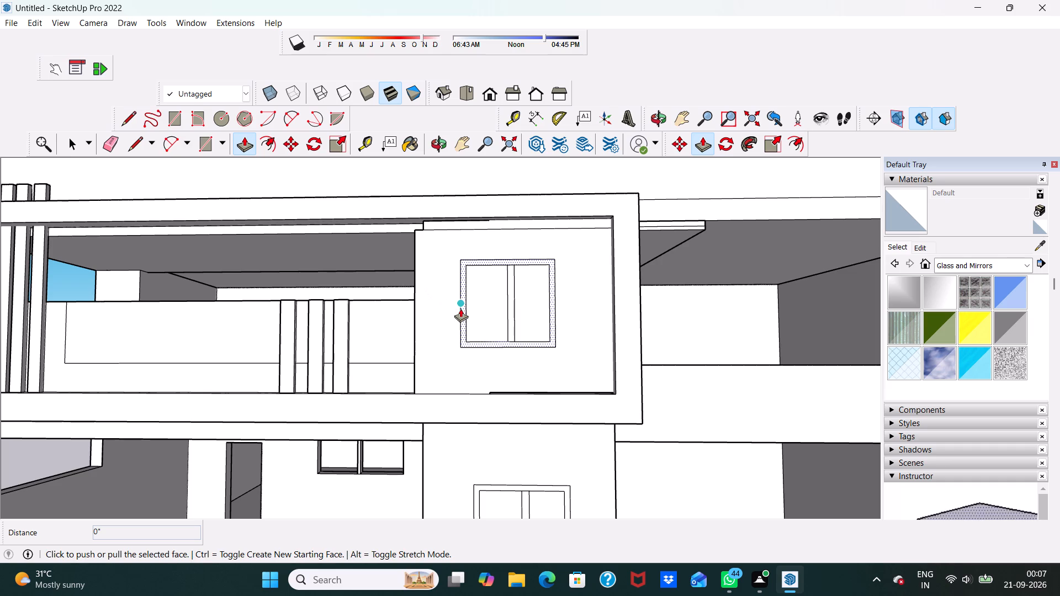
left_click(460, 308)
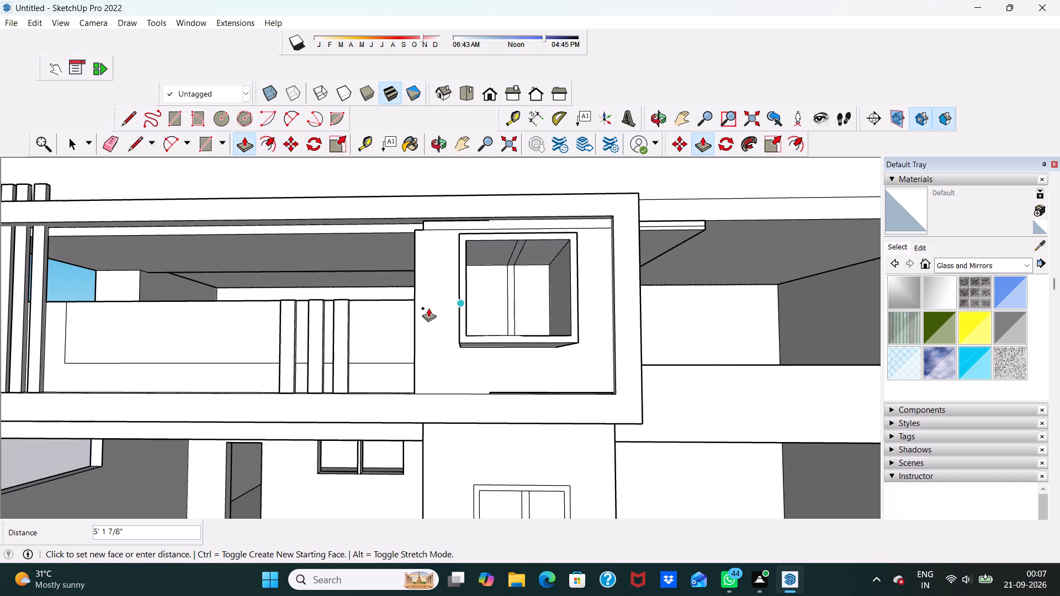
type("3\"")
key("Return")
scroll(428, 308, "up", 1)
scroll(363, 226, "down", 4)
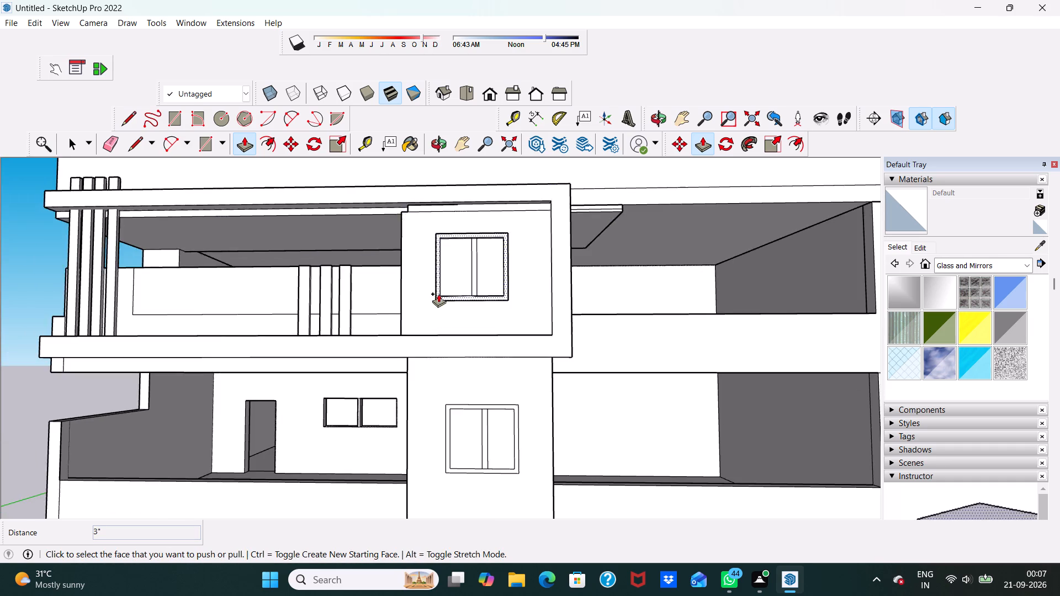
Push/Pull the upper window's central mullion face outward by 1".
scroll(436, 294, "up", 6)
middle_click_drag(559, 209, 477, 286)
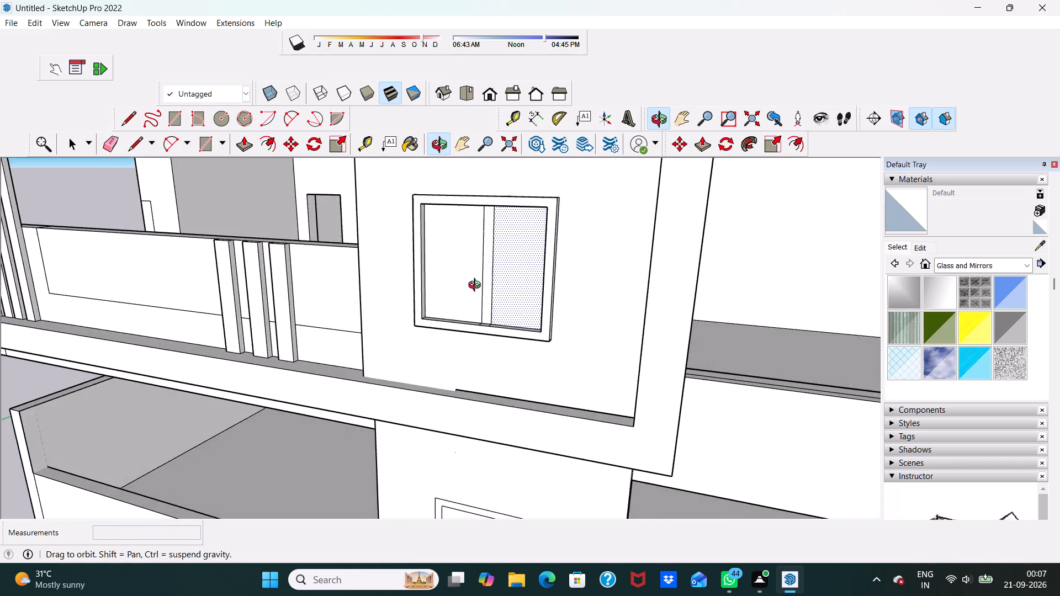
middle_click_drag(477, 286, 477, 287)
scroll(477, 287, "up", 4)
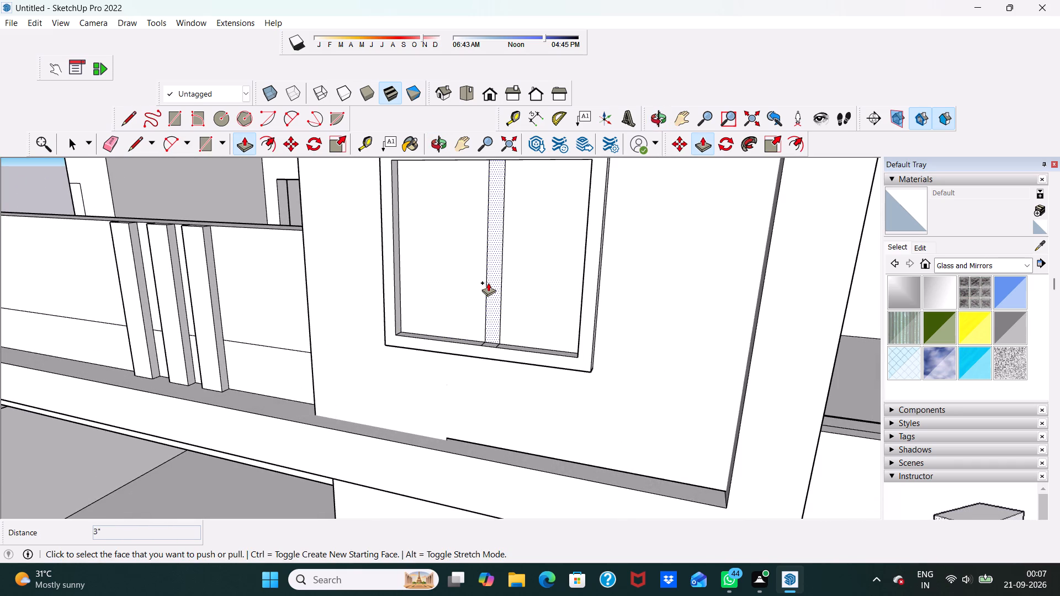
left_click(488, 283)
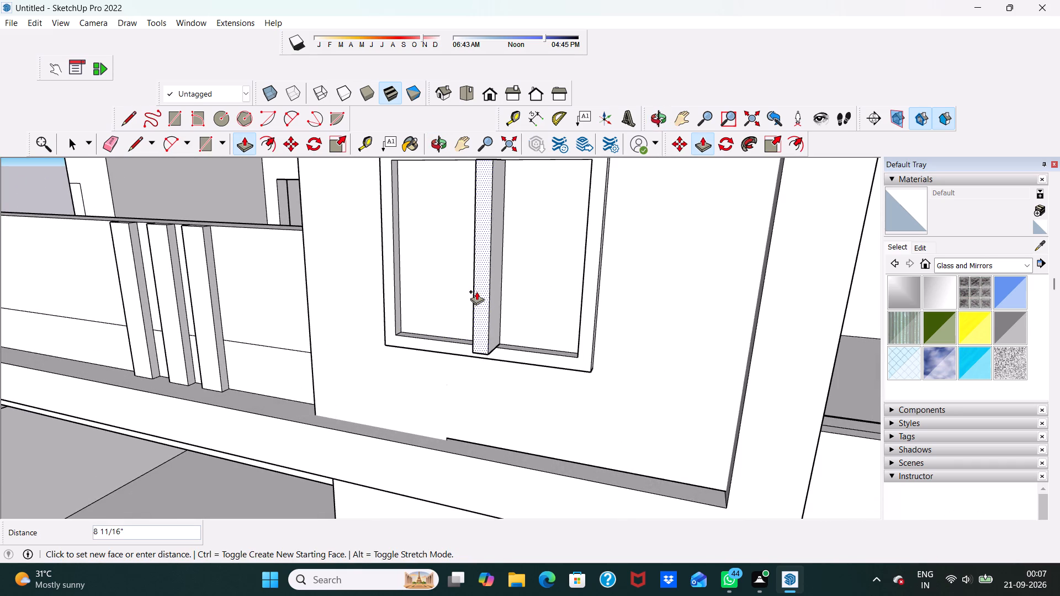
key("1")
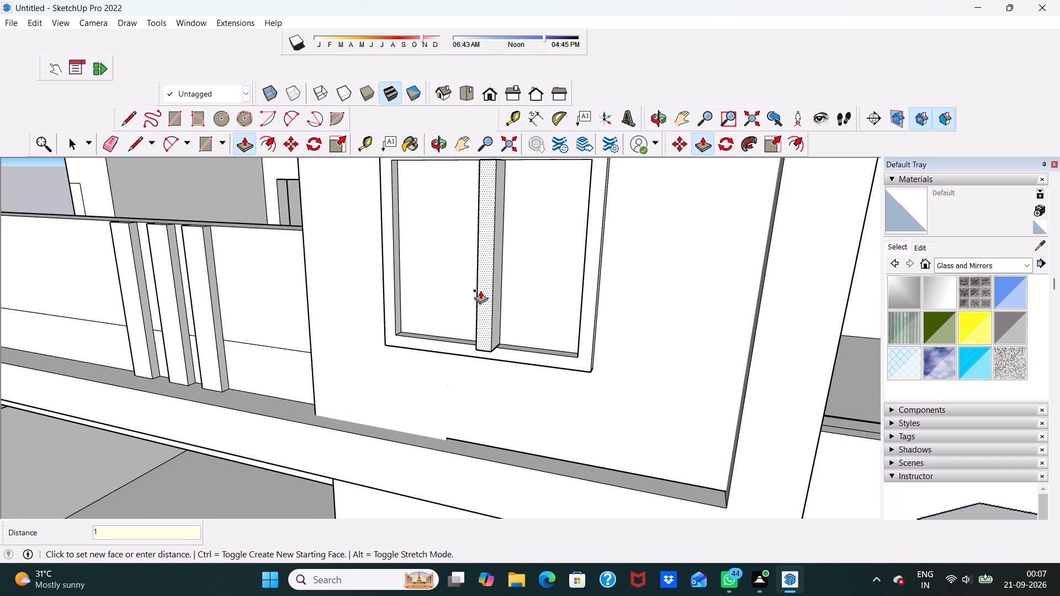
key("shift+quotedbl")
key("Return")
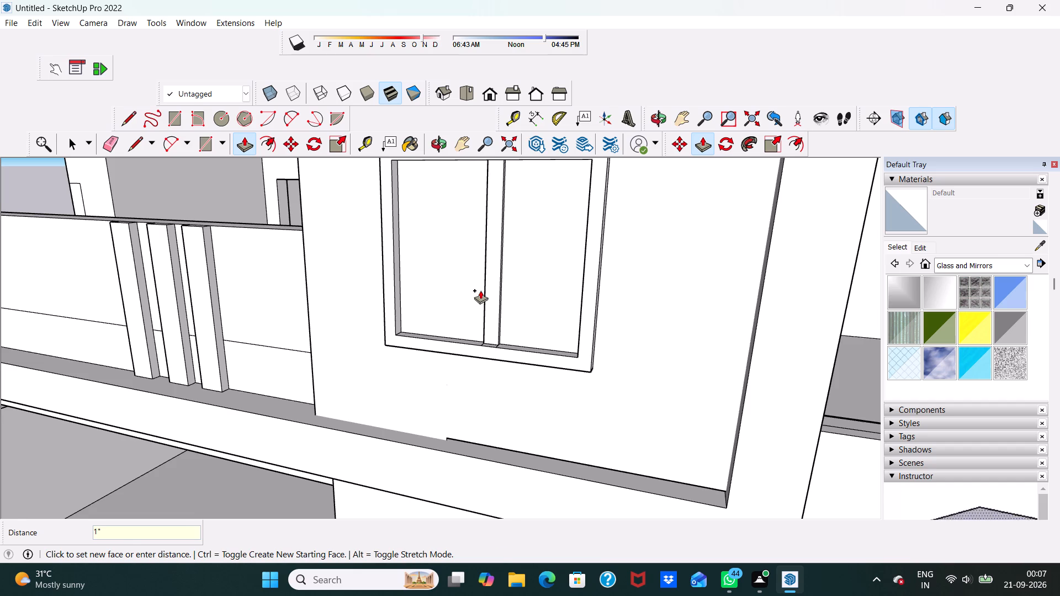
Push/Pull the lower window's outer frame face outward by 3" to match the upper window.
scroll(480, 290, "down", 1)
middle_click_drag(480, 290, 588, 125)
scroll(553, 193, "up", 4)
scroll(486, 215, "down", 2)
scroll(478, 200, "up", 5)
scroll(289, 180, "down", 3)
scroll(372, 195, "up", 1)
scroll(409, 196, "down", 7)
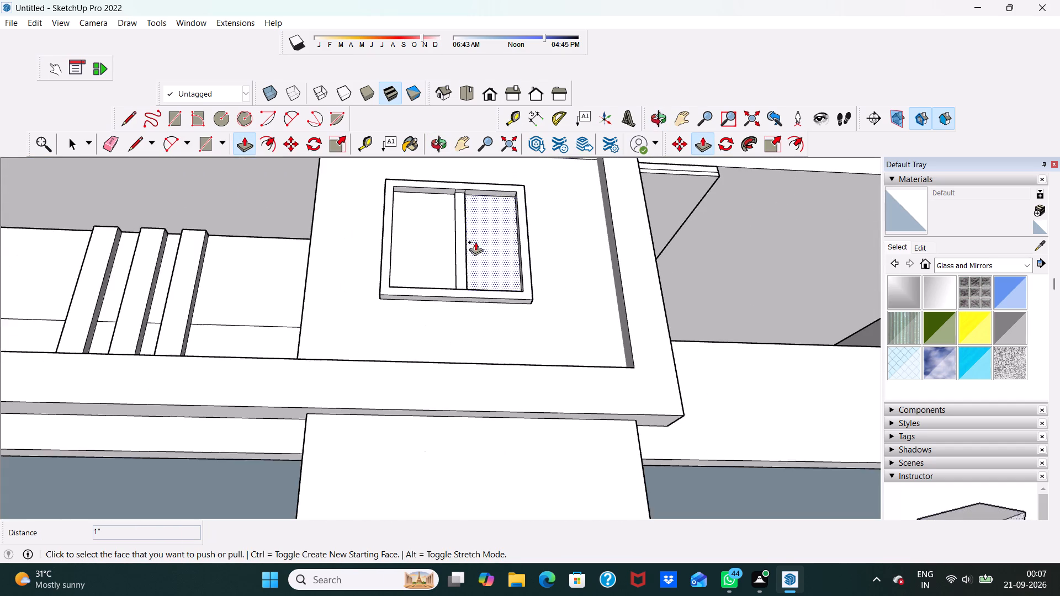
scroll(475, 242, "down", 5)
middle_click_drag(446, 406, 424, 475)
scroll(423, 473, "up", 1)
scroll(414, 446, "down", 4)
scroll(414, 446, "up", 1)
scroll(414, 446, "down", 6)
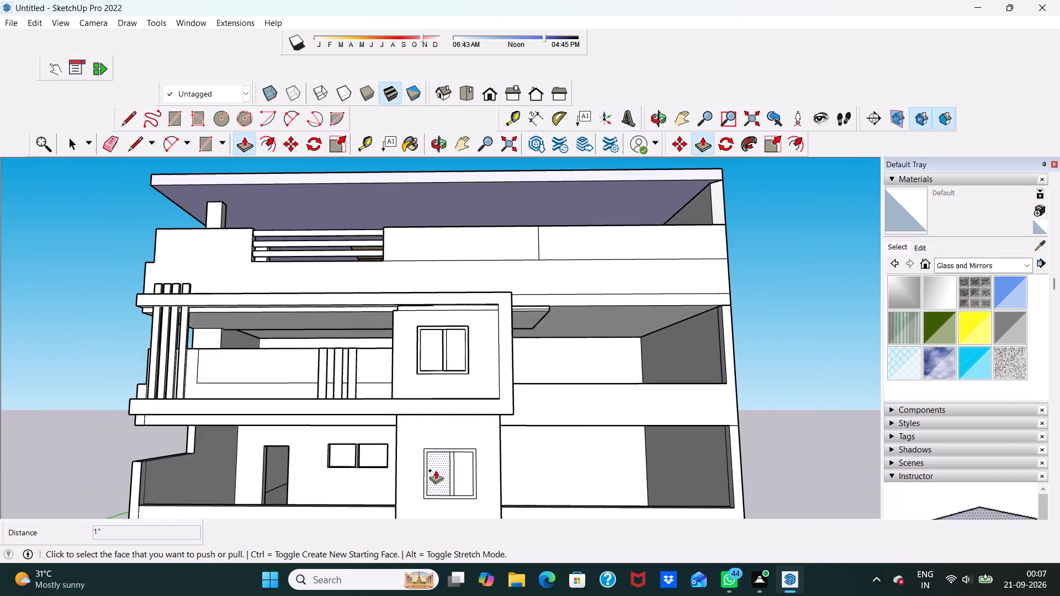
scroll(436, 470, "up", 10)
left_click(407, 478)
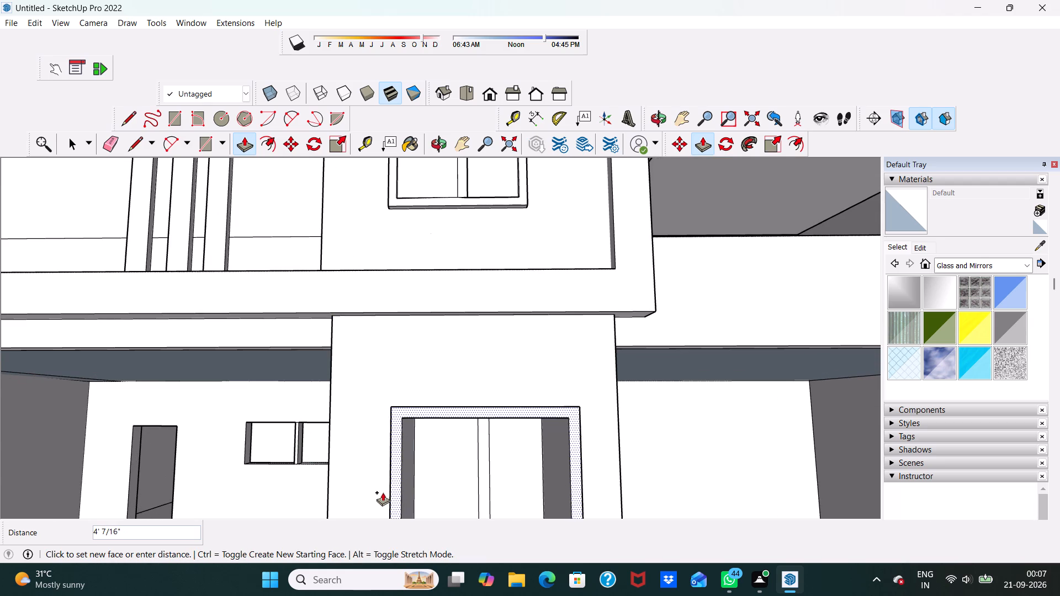
type("3\"")
key("Return")
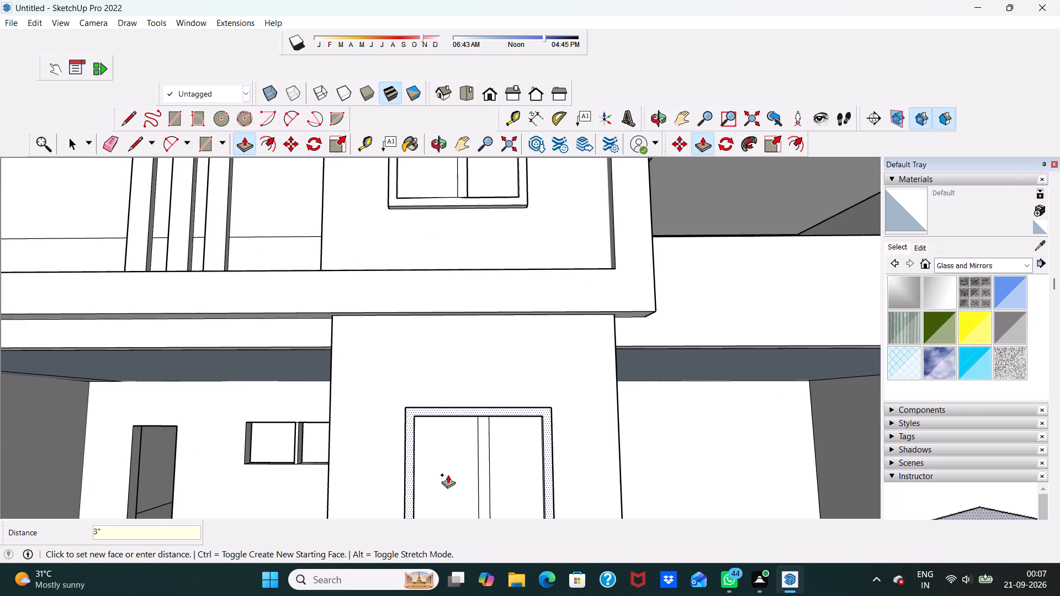
Push/Pull the lower window's central mullion face outward by 1" and leave the command.
left_click(484, 461)
type("1\"")
key("Return")
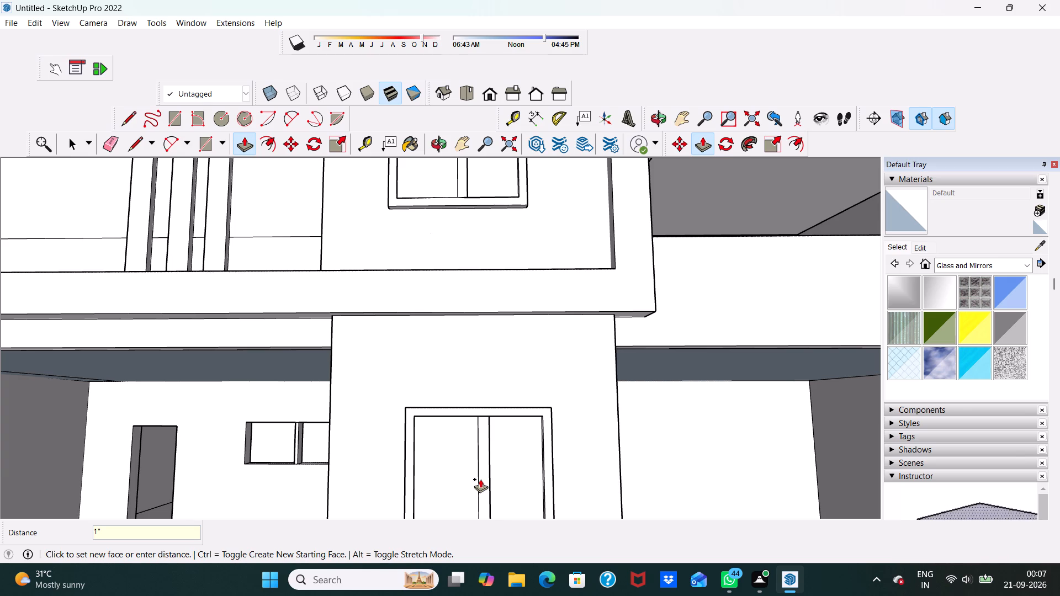
key("space")
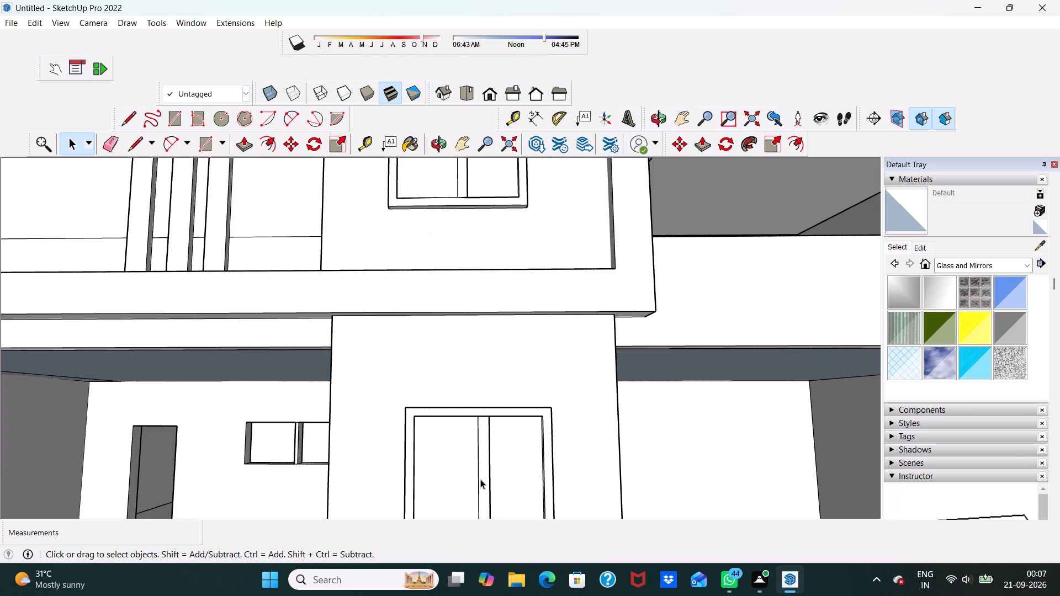
Examine both framed windows, the underside of the lower wall strip and the whole front facade from several angles.
scroll(480, 479, "down", 11)
middle_click_drag(497, 413, 490, 476)
scroll(449, 496, "up", 4)
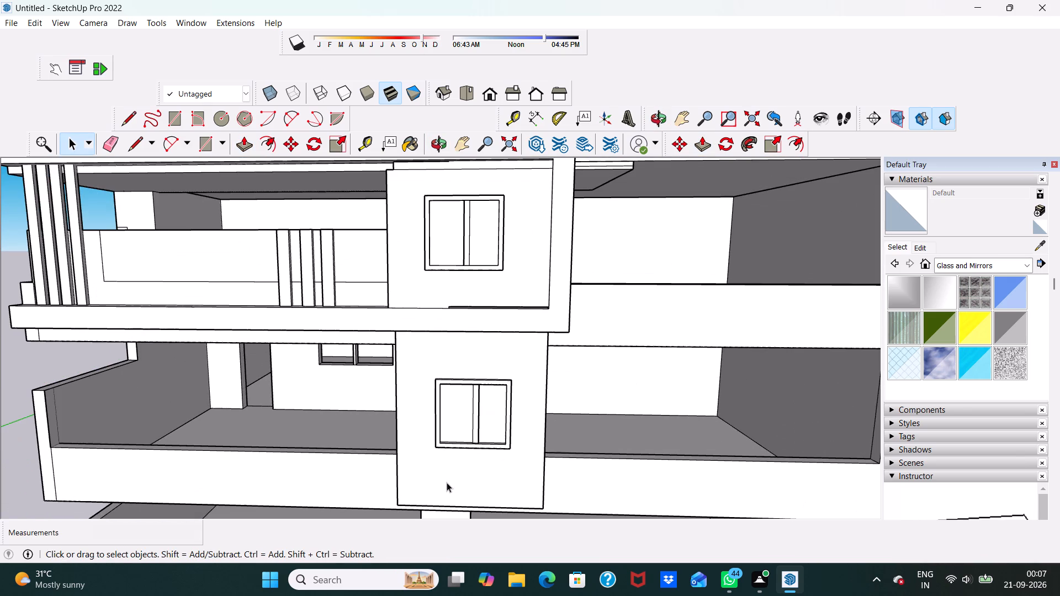
scroll(494, 462, "down", 3)
middle_click_drag(493, 462, 521, 434)
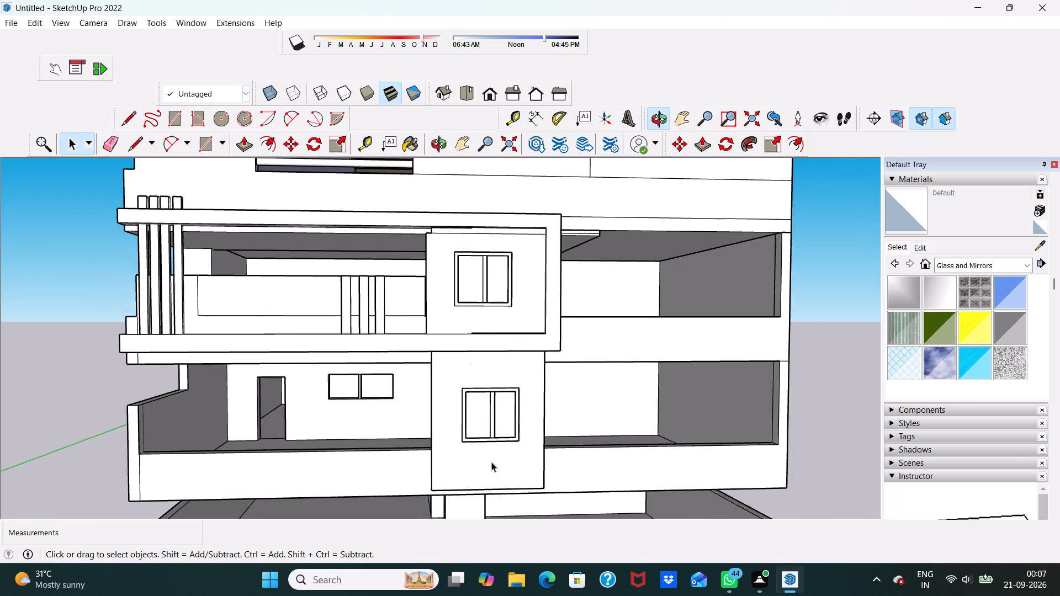
scroll(491, 462, "up", 4)
scroll(470, 465, "down", 1)
middle_click_drag(470, 465, 455, 376)
scroll(404, 472, "up", 5)
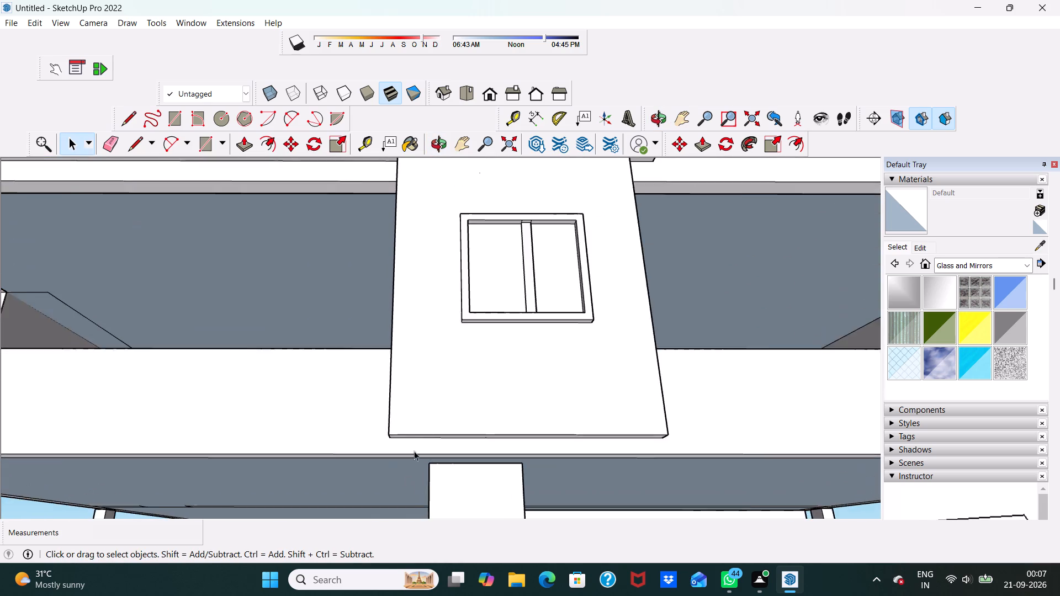
scroll(439, 437, "up", 3)
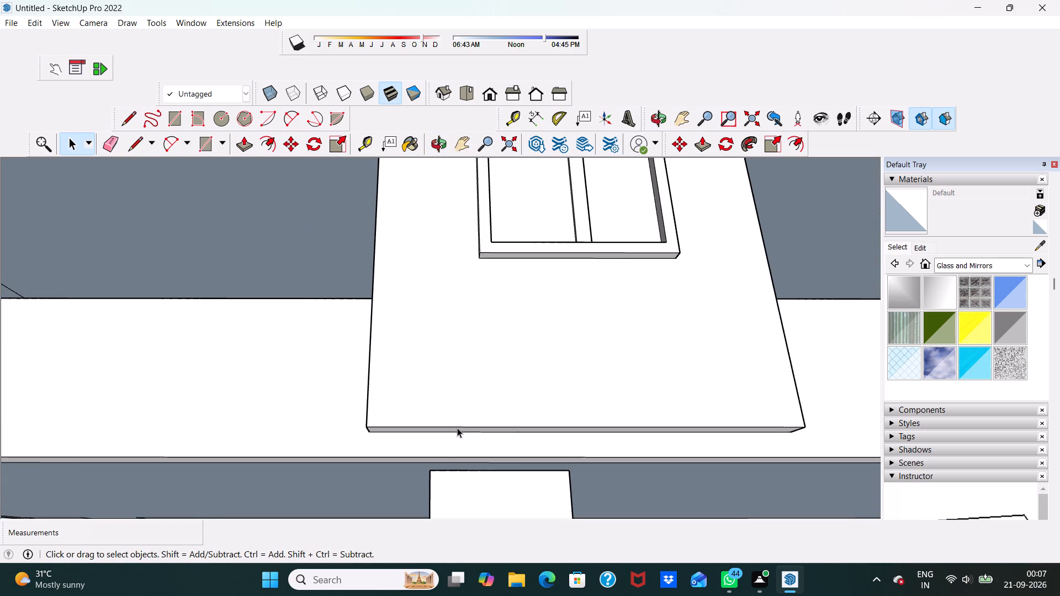
scroll(456, 430, "down", 5)
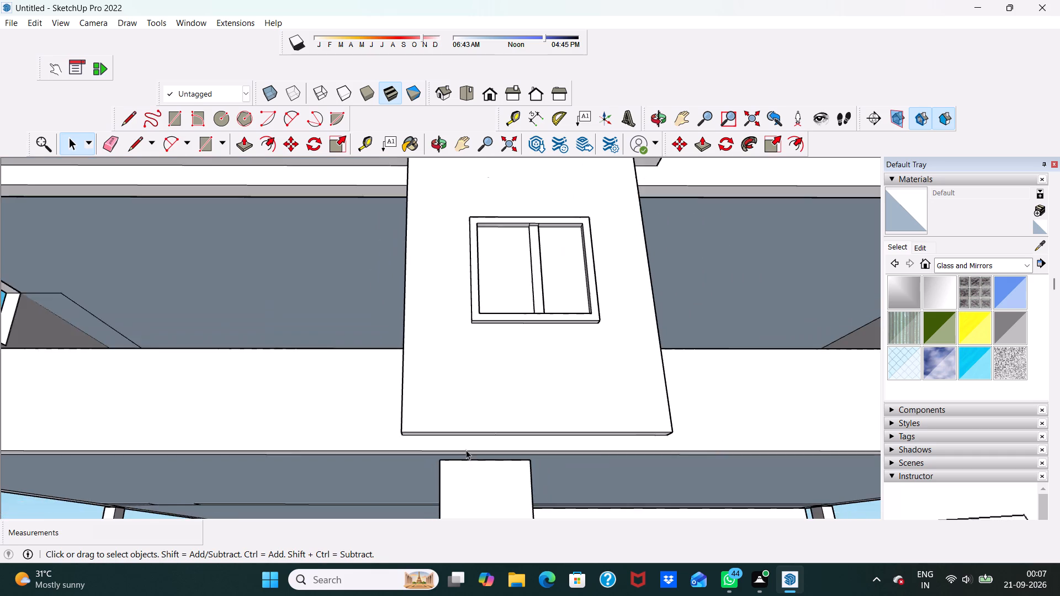
scroll(453, 462, "down", 19)
scroll(552, 367, "up", 5)
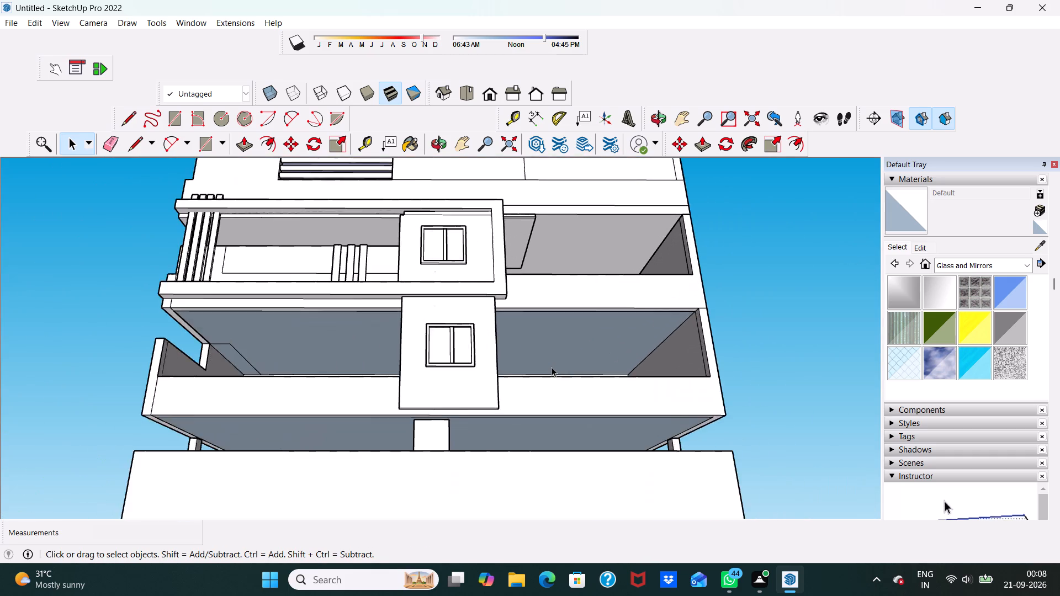
scroll(552, 367, "down", 1)
middle_click(552, 367)
scroll(552, 367, "down", 4)
middle_click_drag(550, 391, 461, 456)
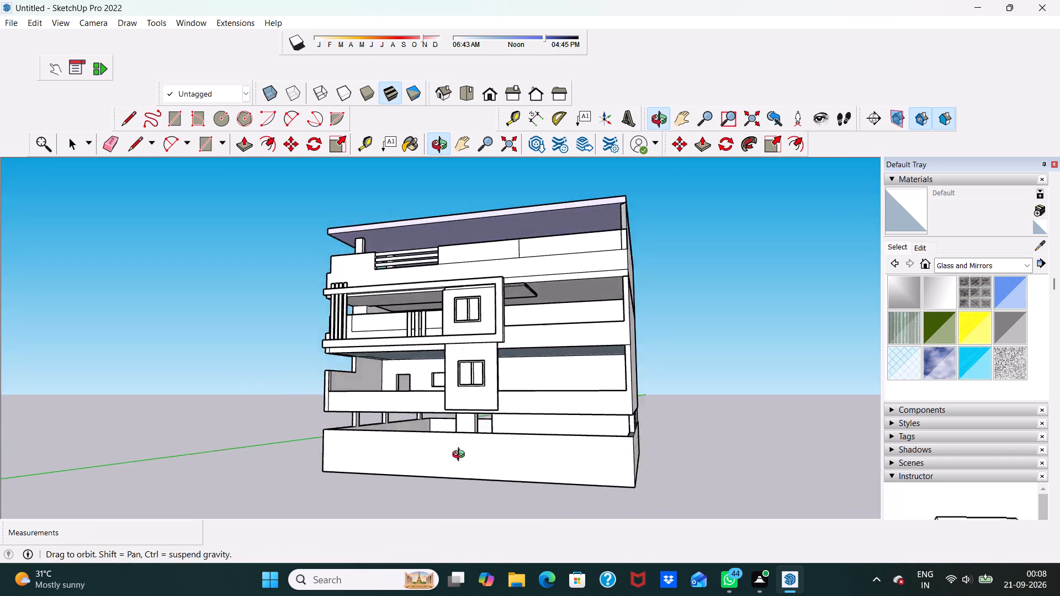
middle_click_drag(461, 456, 492, 512)
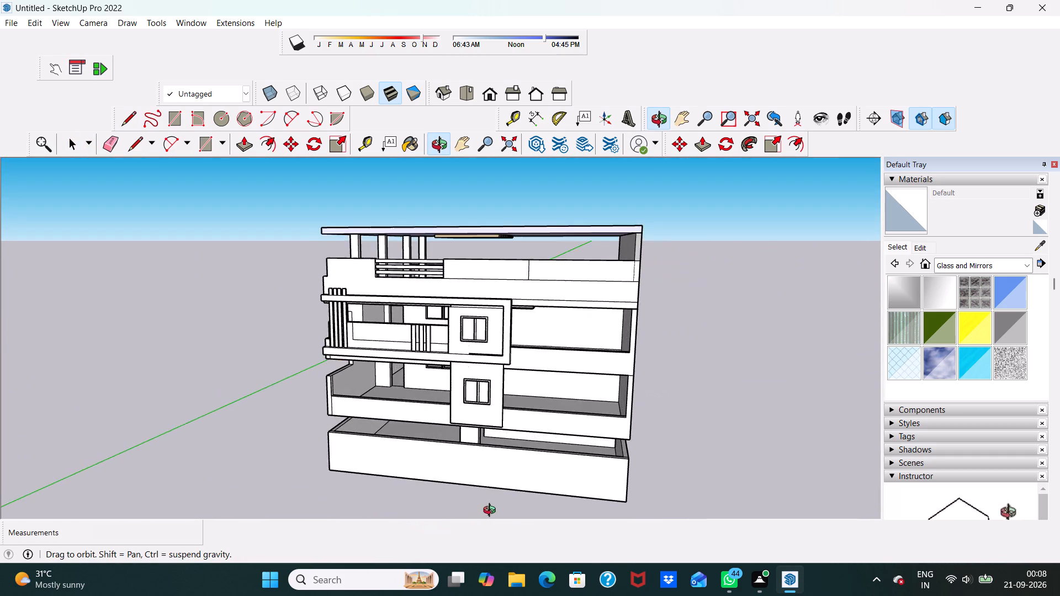
middle_click_drag(492, 512, 504, 497)
scroll(612, 328, "up", 4)
scroll(613, 321, "down", 2)
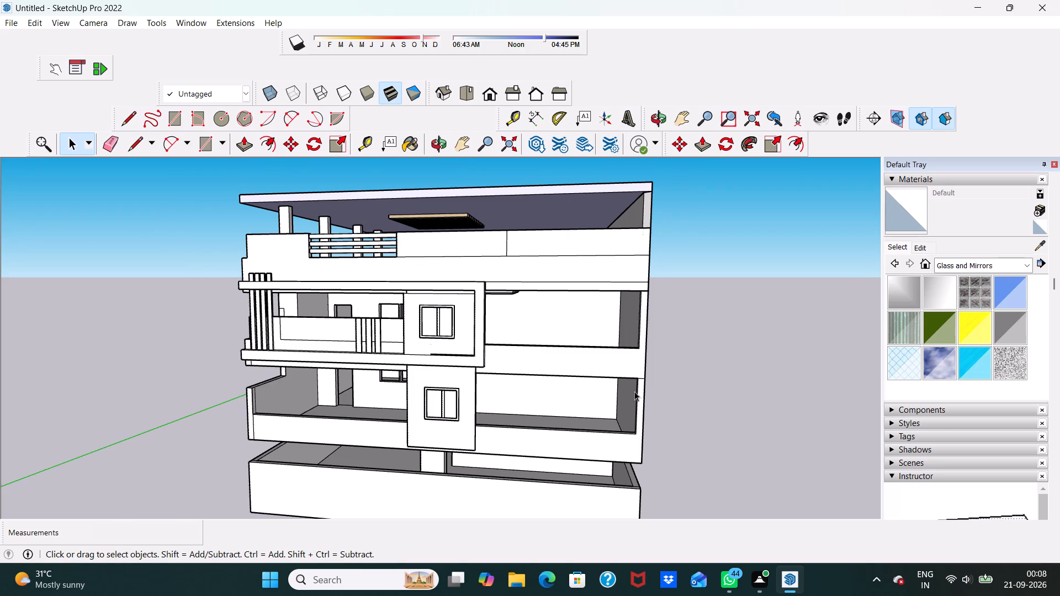
scroll(598, 429, "down", 5)
scroll(549, 412, "down", 2)
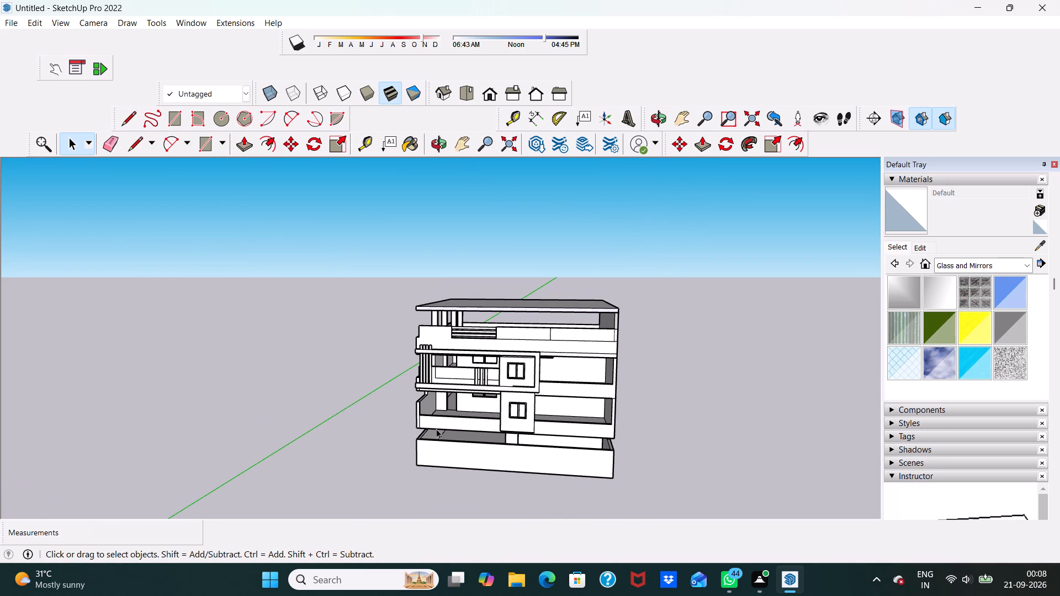
Push the bottom face of the lower window's projecting wall strip upward in several short pulls to shorten the strip.
scroll(434, 427, "up", 5)
middle_click_drag(603, 438, 605, 361)
scroll(605, 361, "up", 6)
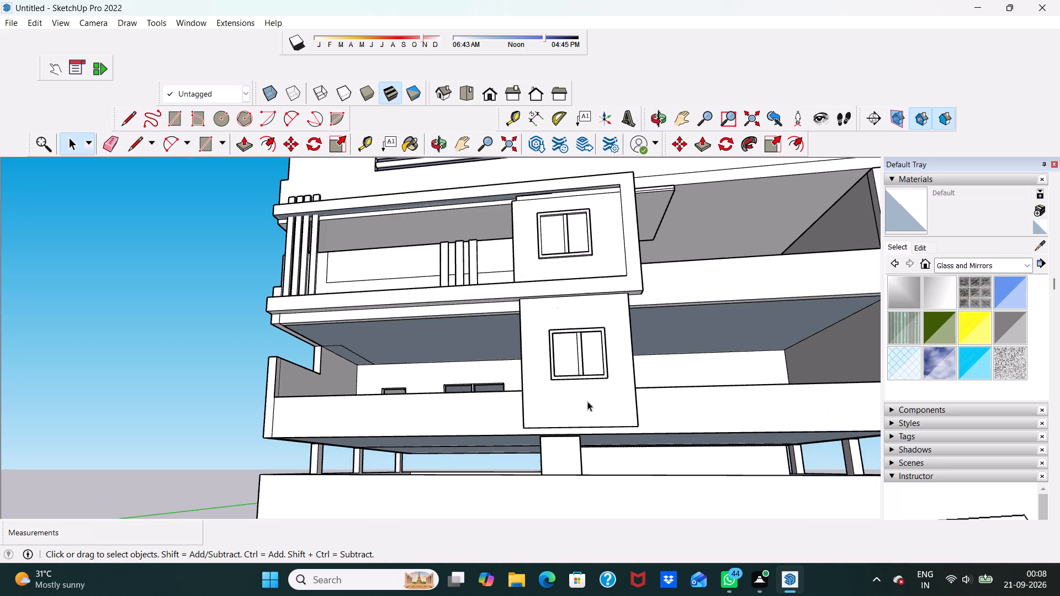
middle_click_drag(606, 432, 614, 366)
scroll(614, 365, "up", 10)
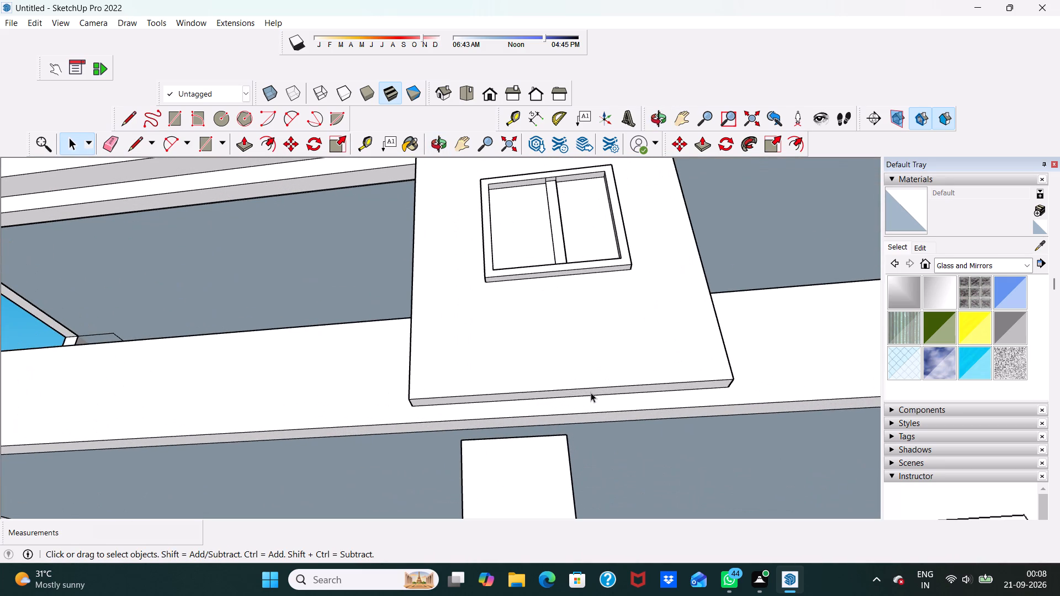
left_click(591, 392)
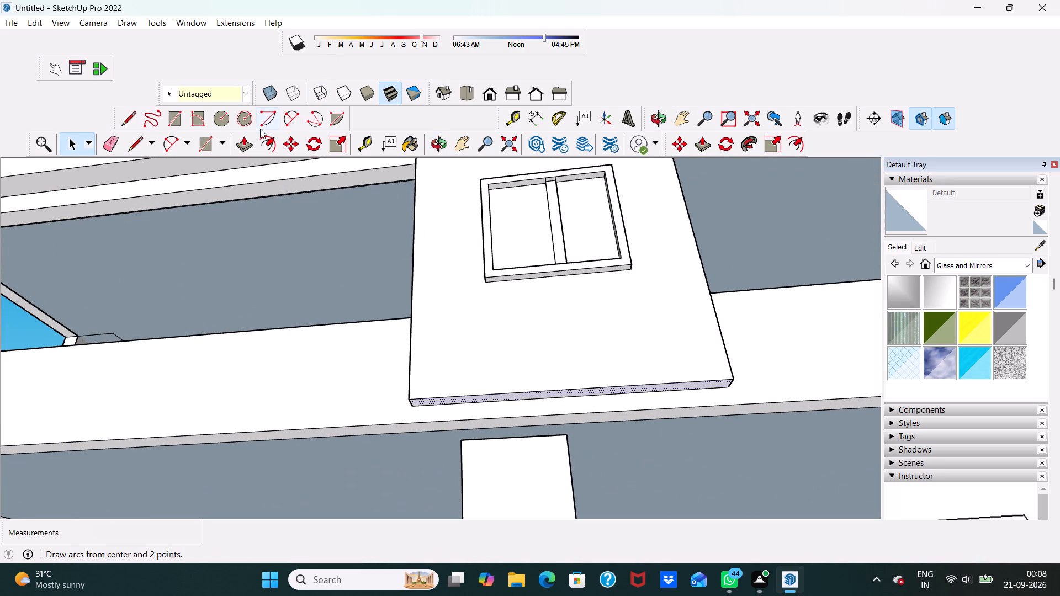
left_click(242, 146)
scroll(384, 352, "up", 4)
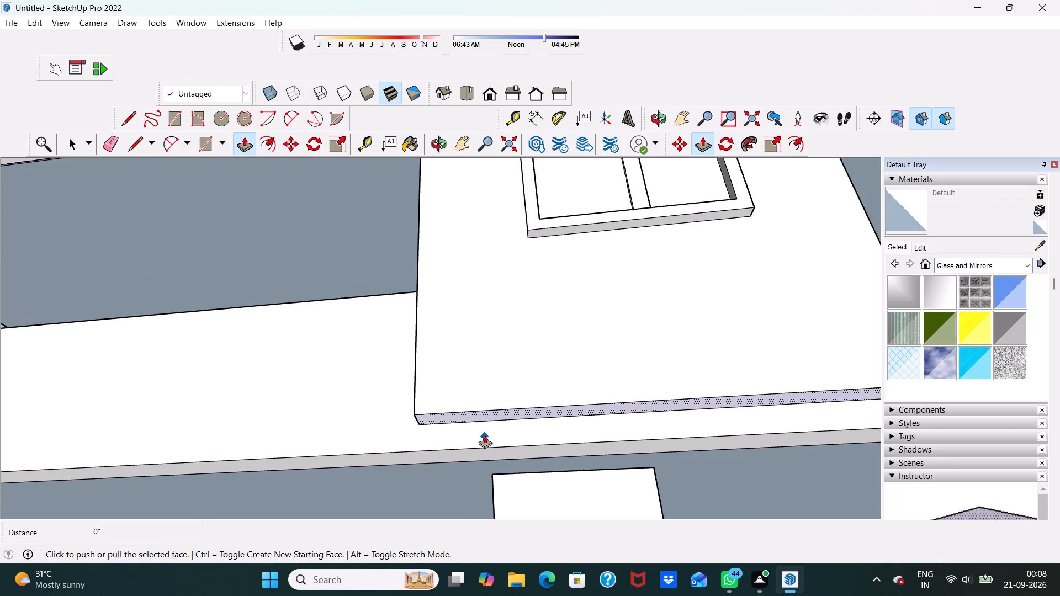
left_click_drag(489, 413, 500, 365)
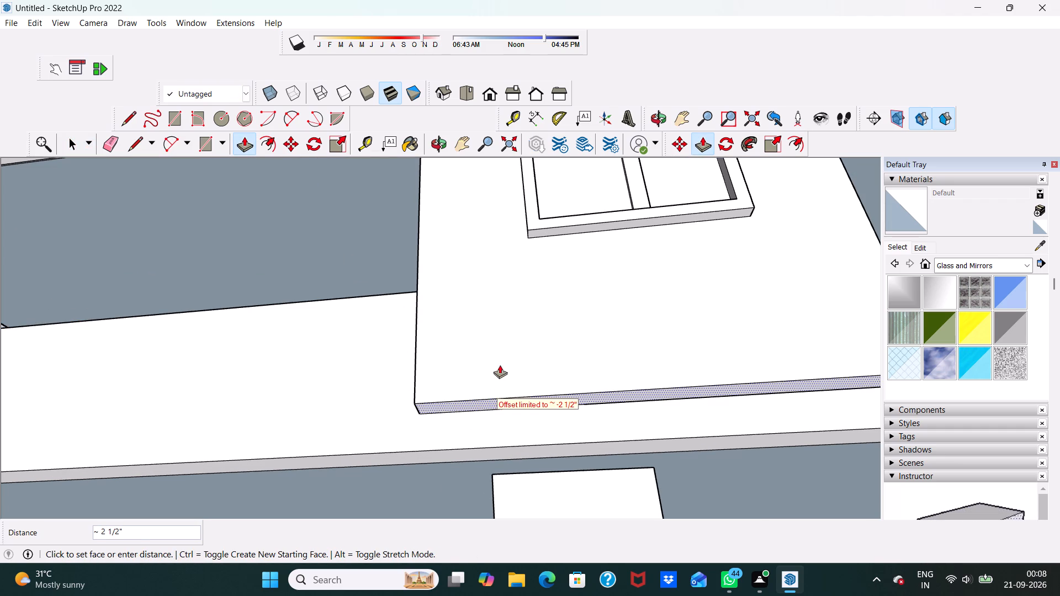
left_click_drag(500, 365, 501, 365)
scroll(492, 401, "up", 5)
left_click_drag(490, 405, 496, 359)
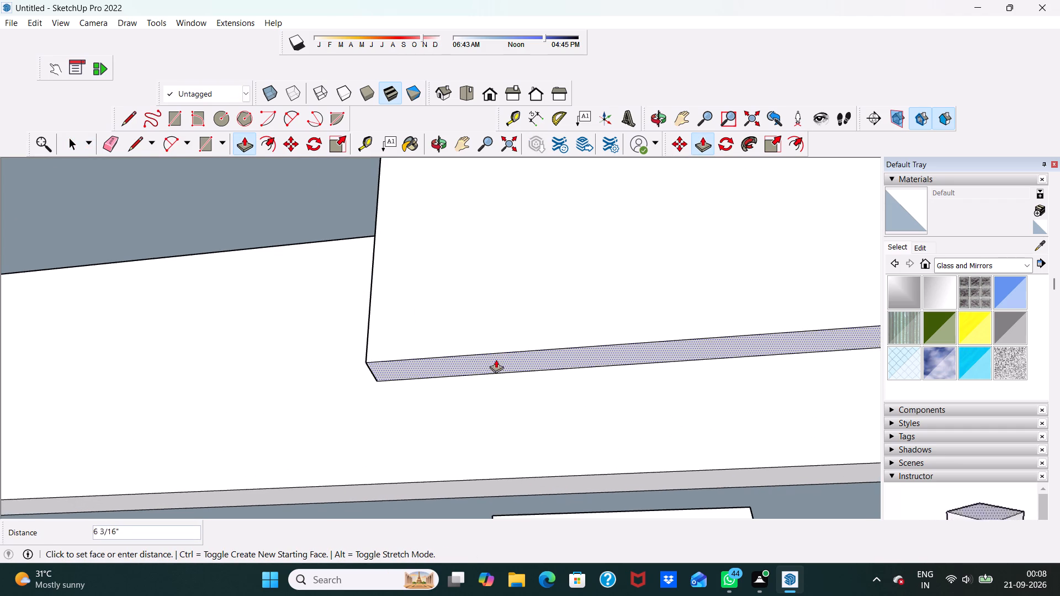
left_click_drag(496, 359, 497, 345)
left_click_drag(499, 344, 499, 339)
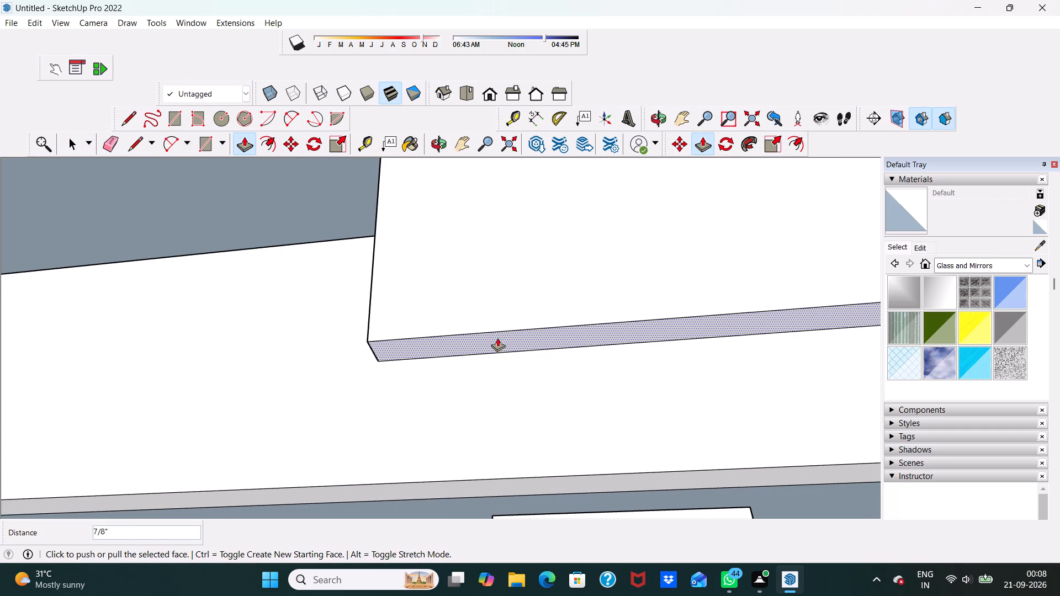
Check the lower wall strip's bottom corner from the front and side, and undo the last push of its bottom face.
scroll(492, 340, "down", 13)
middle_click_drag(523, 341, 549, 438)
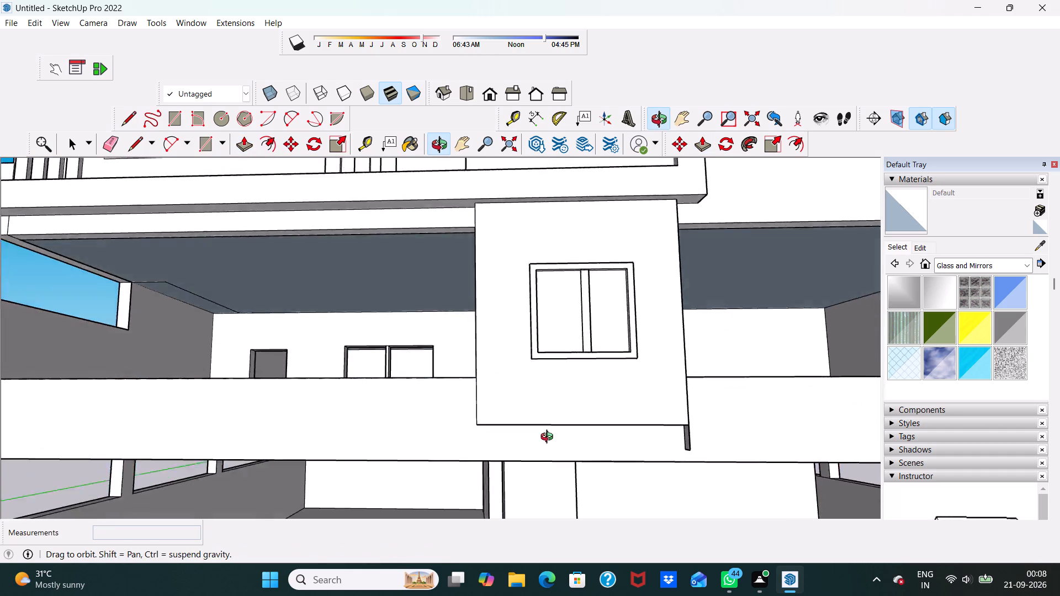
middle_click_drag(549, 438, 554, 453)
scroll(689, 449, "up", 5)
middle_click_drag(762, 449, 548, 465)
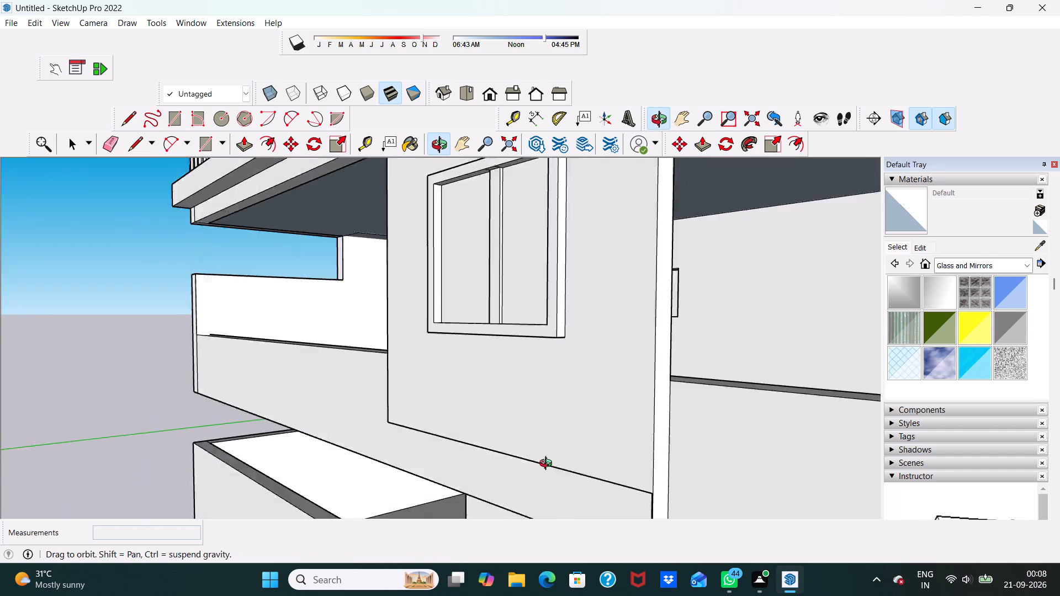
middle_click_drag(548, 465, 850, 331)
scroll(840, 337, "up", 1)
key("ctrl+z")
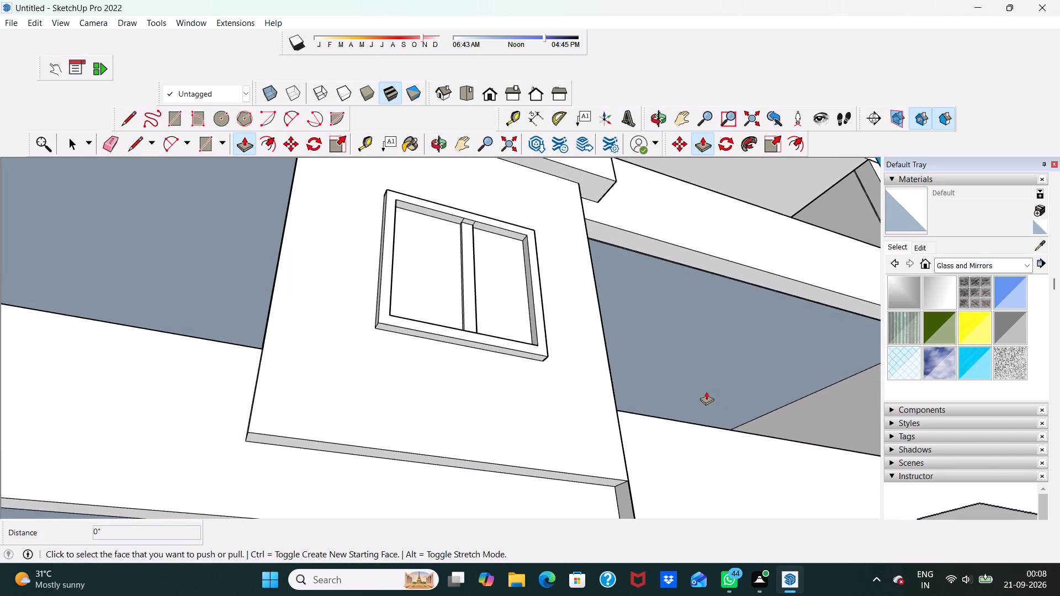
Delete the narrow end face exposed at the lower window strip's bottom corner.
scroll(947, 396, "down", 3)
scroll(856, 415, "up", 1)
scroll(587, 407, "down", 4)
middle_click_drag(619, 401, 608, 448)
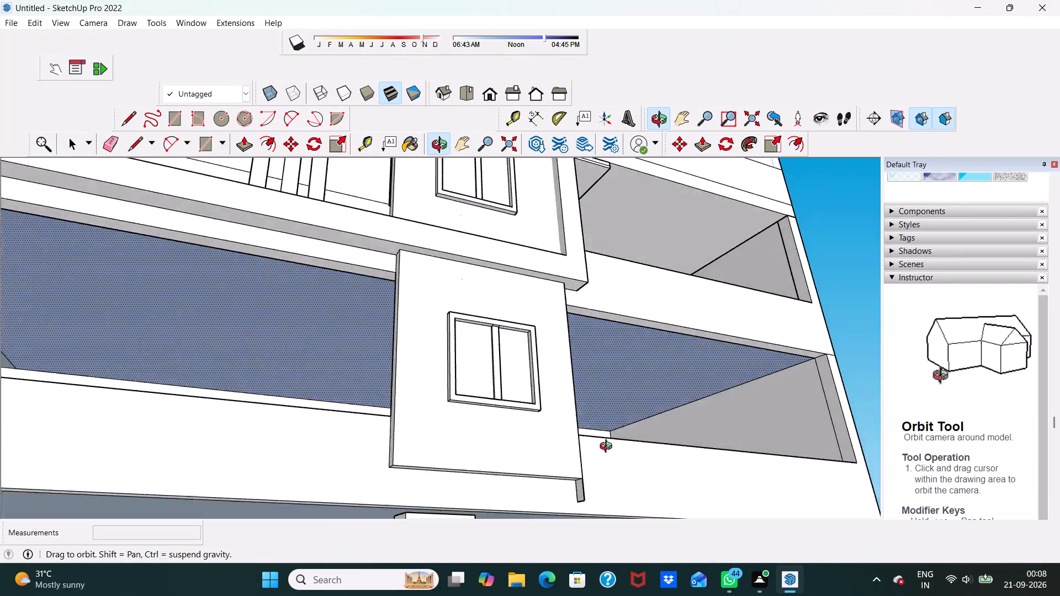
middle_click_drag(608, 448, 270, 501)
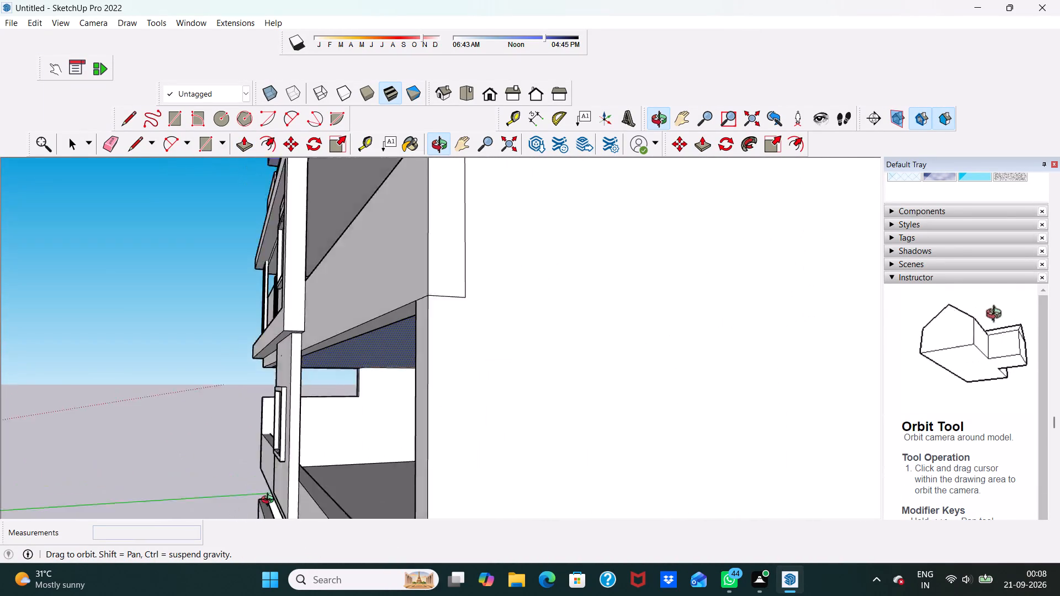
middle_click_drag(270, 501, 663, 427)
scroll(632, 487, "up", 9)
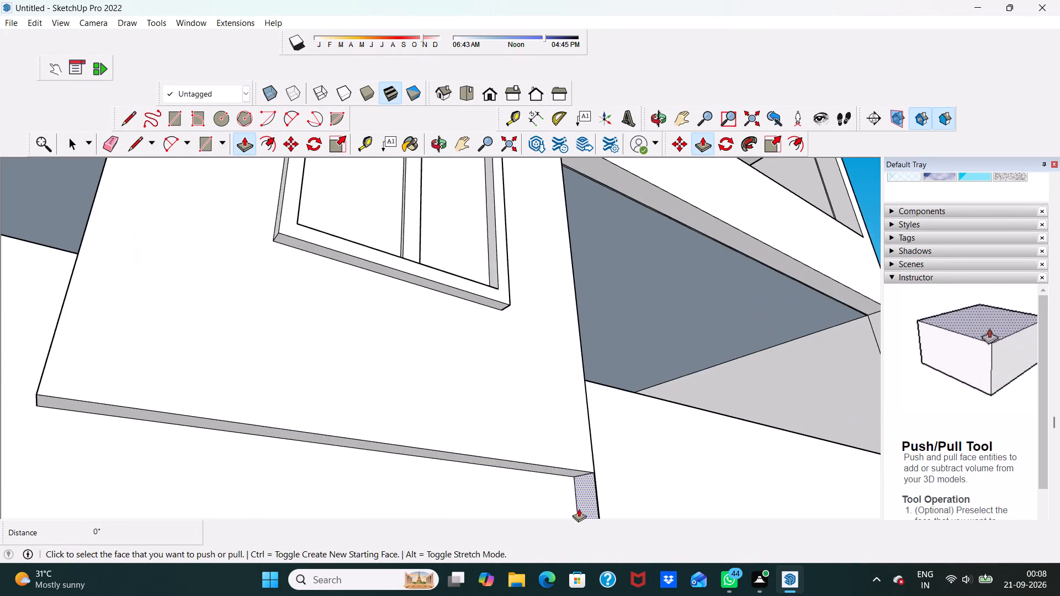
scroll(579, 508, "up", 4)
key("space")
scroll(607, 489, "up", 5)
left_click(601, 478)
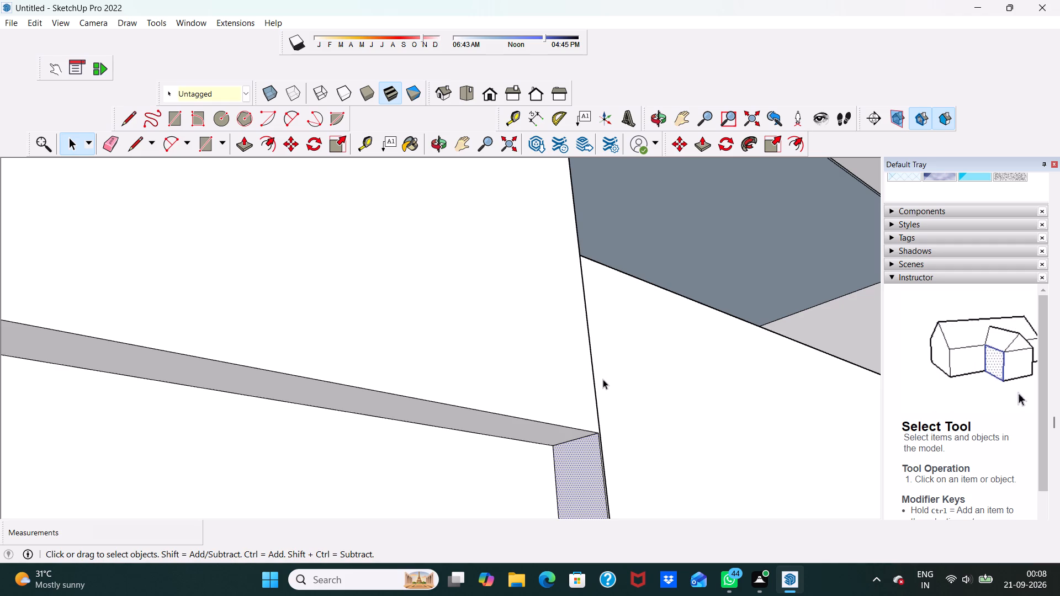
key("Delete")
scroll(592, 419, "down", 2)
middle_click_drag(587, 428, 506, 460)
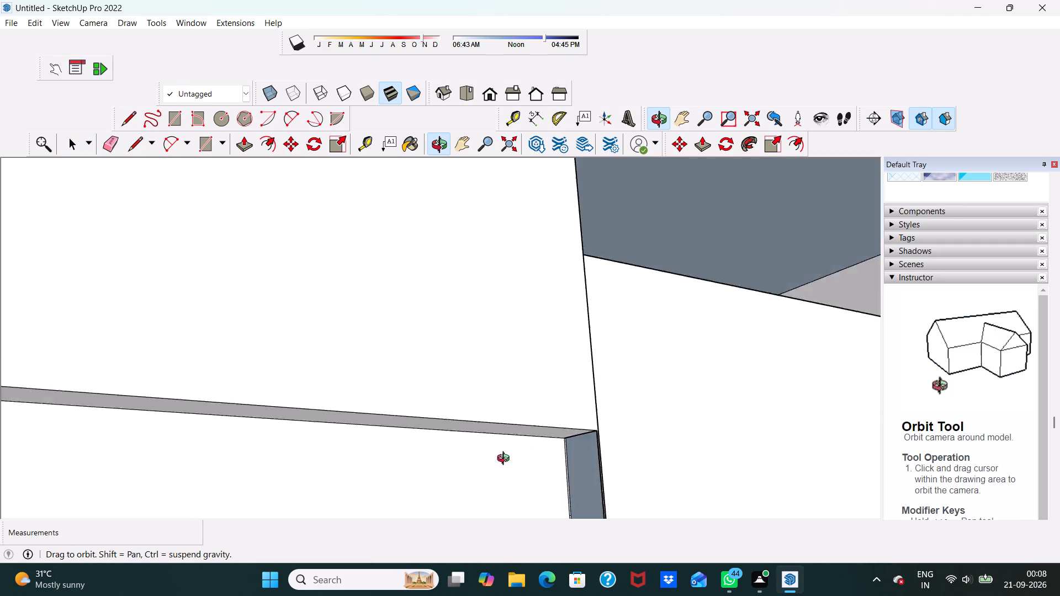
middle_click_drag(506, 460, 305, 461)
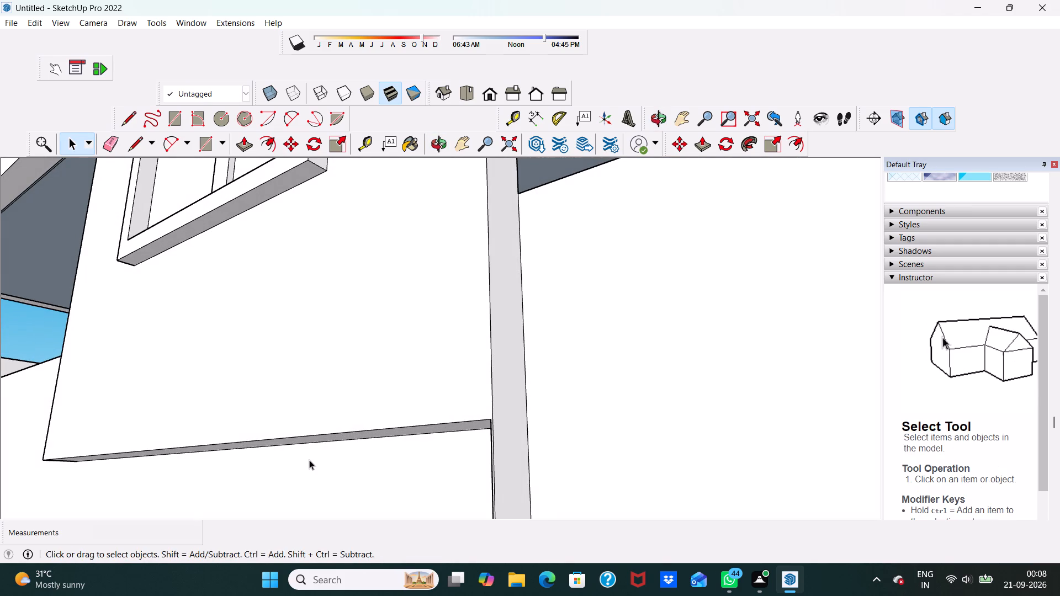
Undo the end face deletion and the preceding pushes of the strip's bottom face.
key("ctrl+z")
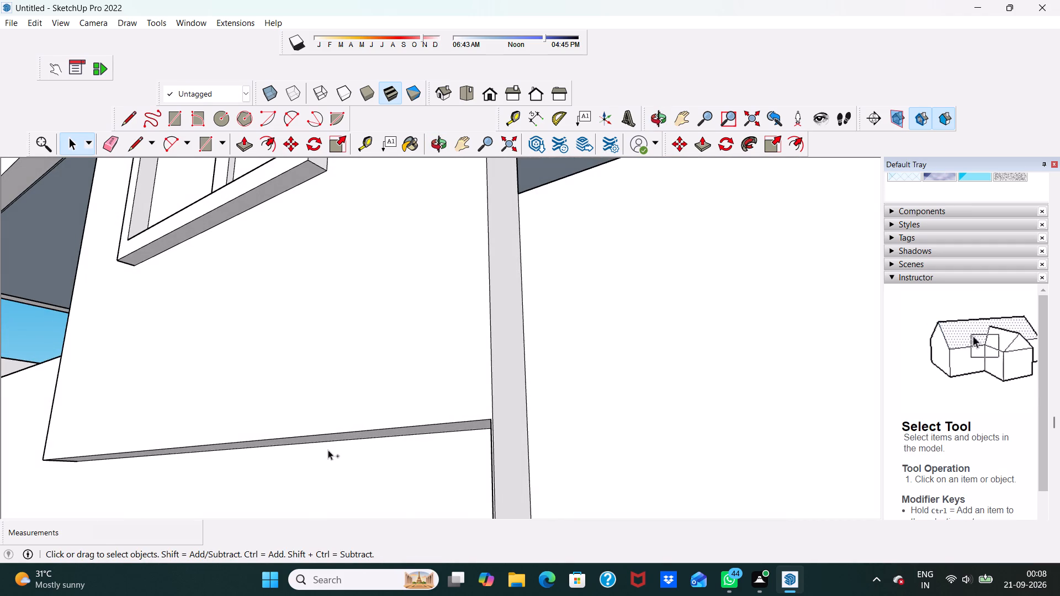
key("ctrl+z")
scroll(542, 401, "down", 6)
scroll(475, 471, "up", 1)
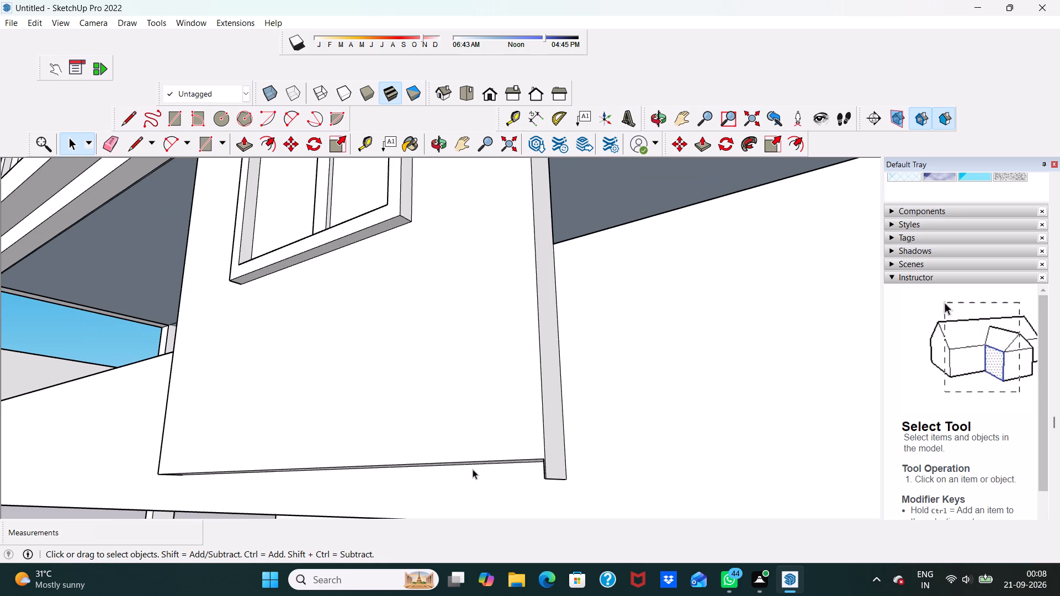
left_click(472, 468, "ctrl")
key("ctrl+z")
Erase the short dividing edge near the end of the projecting strip's underside and leave the Eraser.
middle_click_drag(554, 491, 636, 354)
scroll(636, 354, "up", 4)
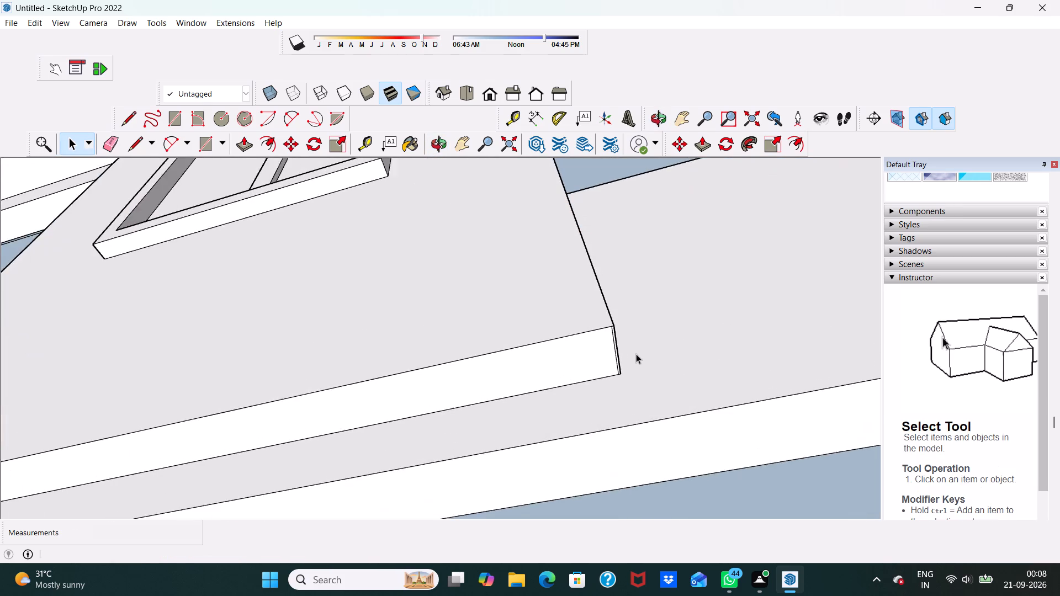
scroll(636, 354, "up", 12)
scroll(532, 117, "up", 1)
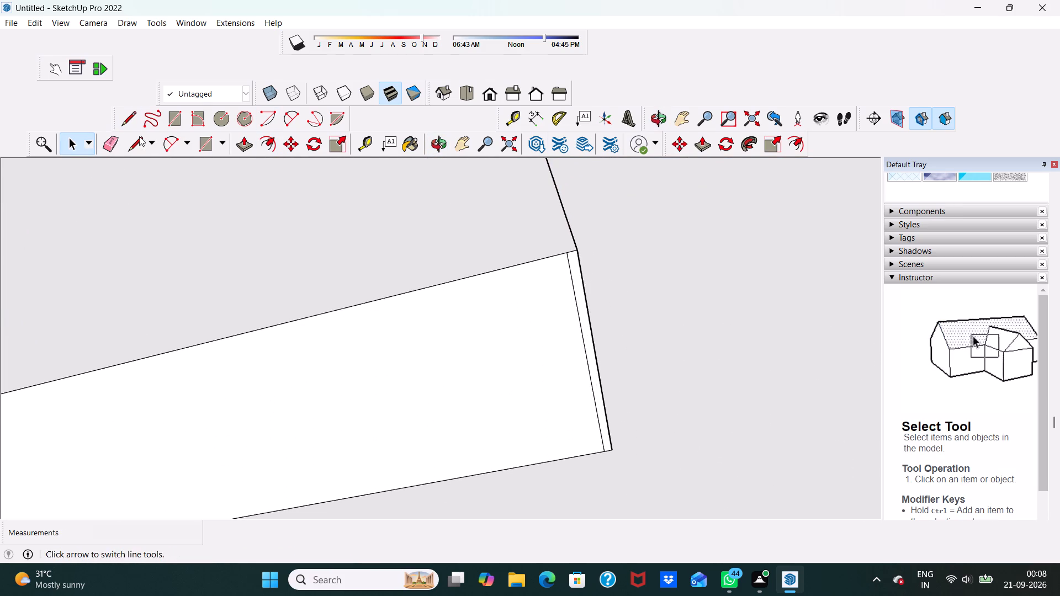
left_click(112, 143)
scroll(522, 338, "up", 3)
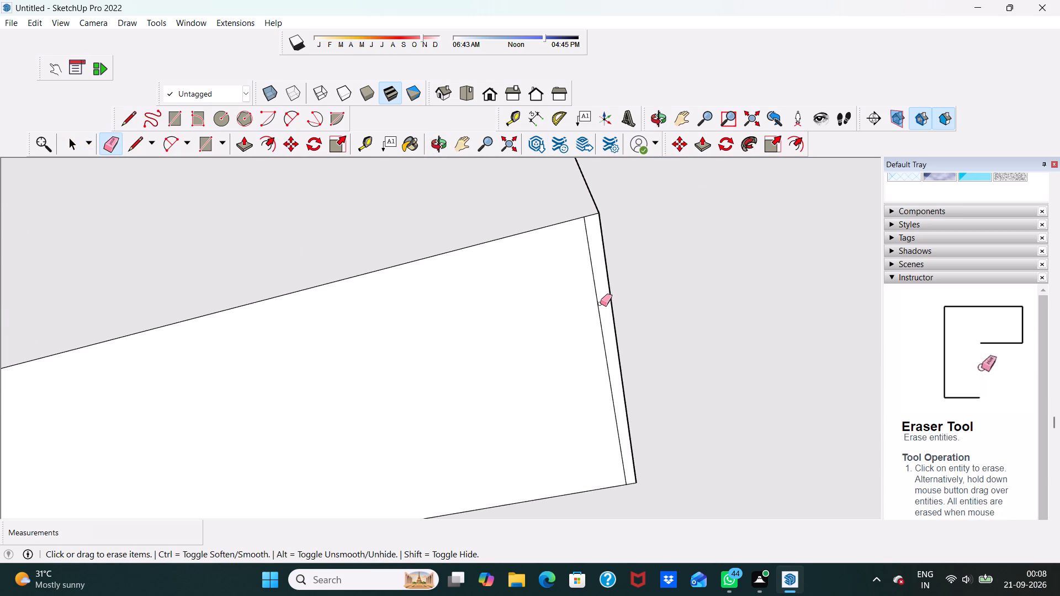
left_click(597, 304)
scroll(601, 302, "down", 4)
key("space")
scroll(575, 269, "left", 1)
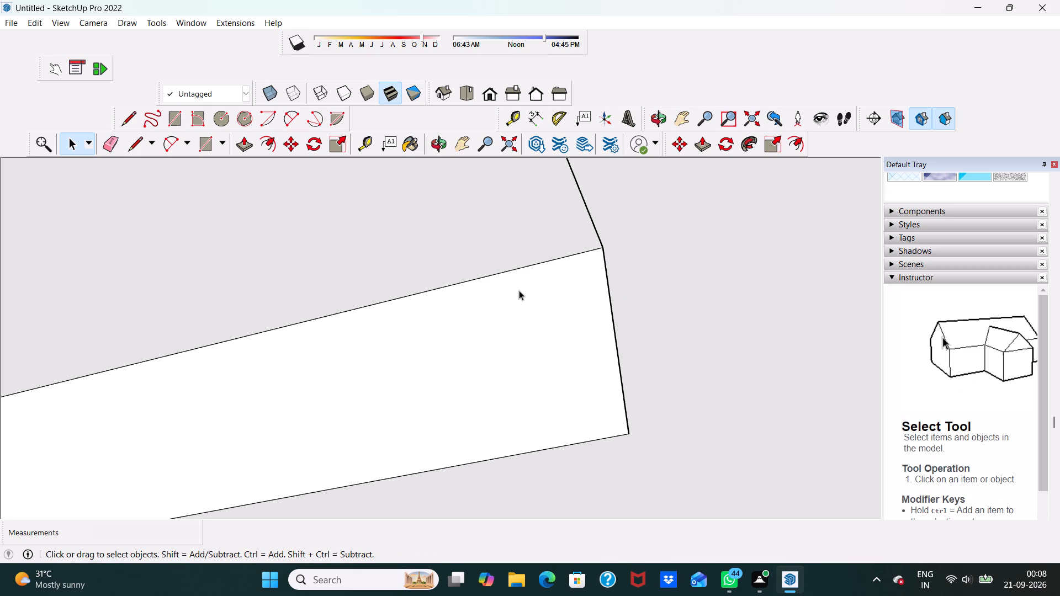
Push the projecting strip's bottom face upward by 4 1/2", push it up again by 10", and leave the command.
left_click(450, 343)
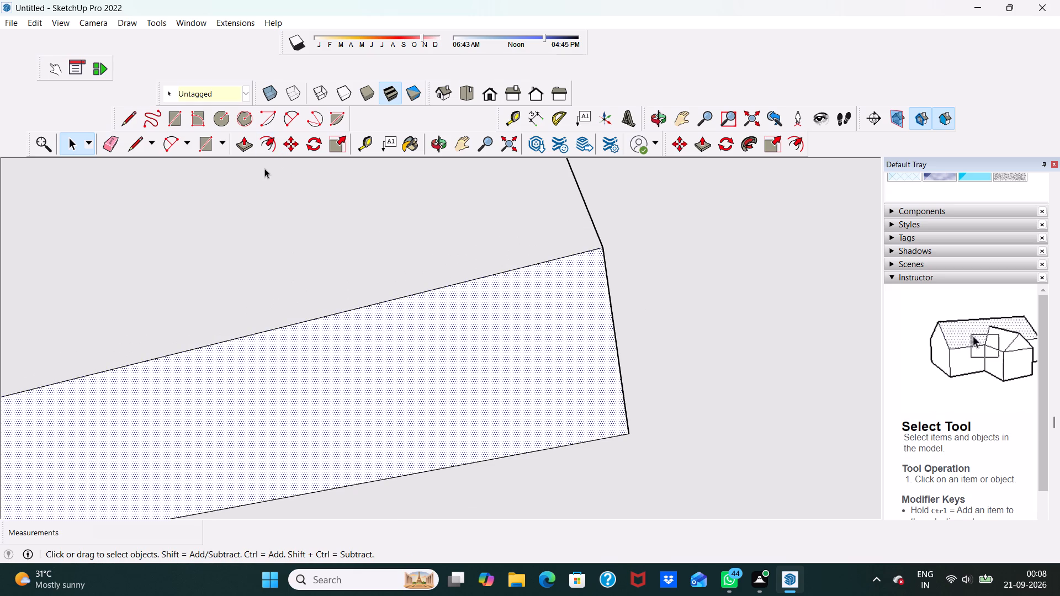
left_click(242, 145)
left_click_drag(411, 369, 409, 358)
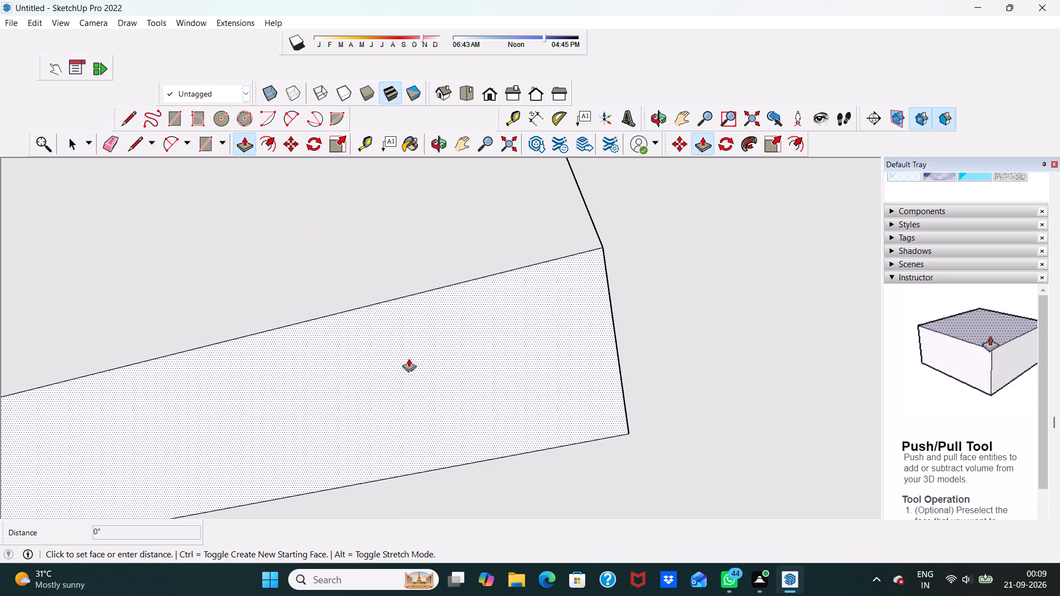
left_click_drag(409, 358, 381, 258)
scroll(379, 249, "down", 19)
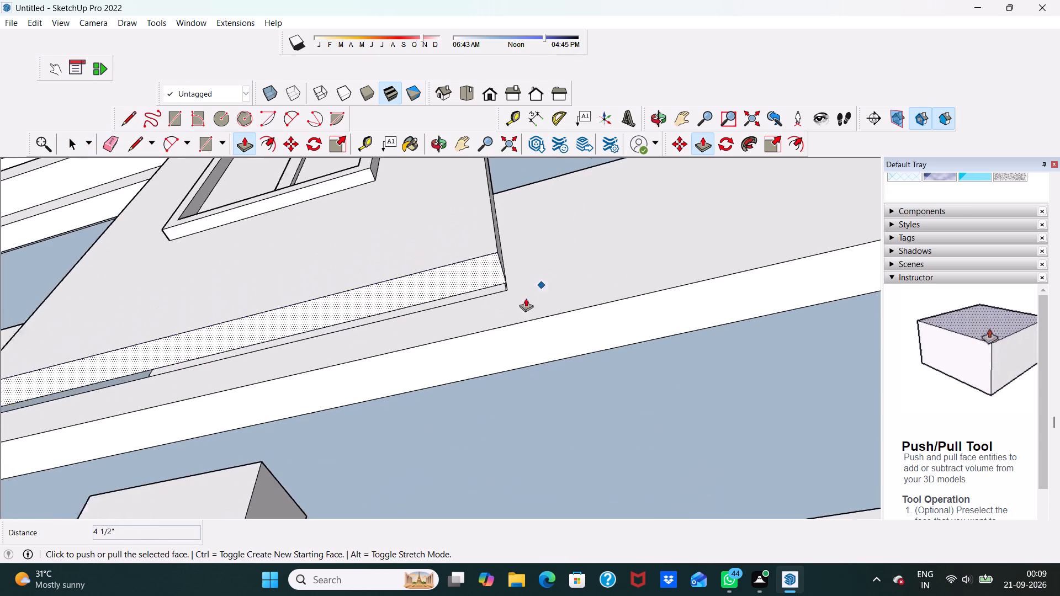
middle_click_drag(347, 301, 360, 361)
scroll(333, 345, "up", 5)
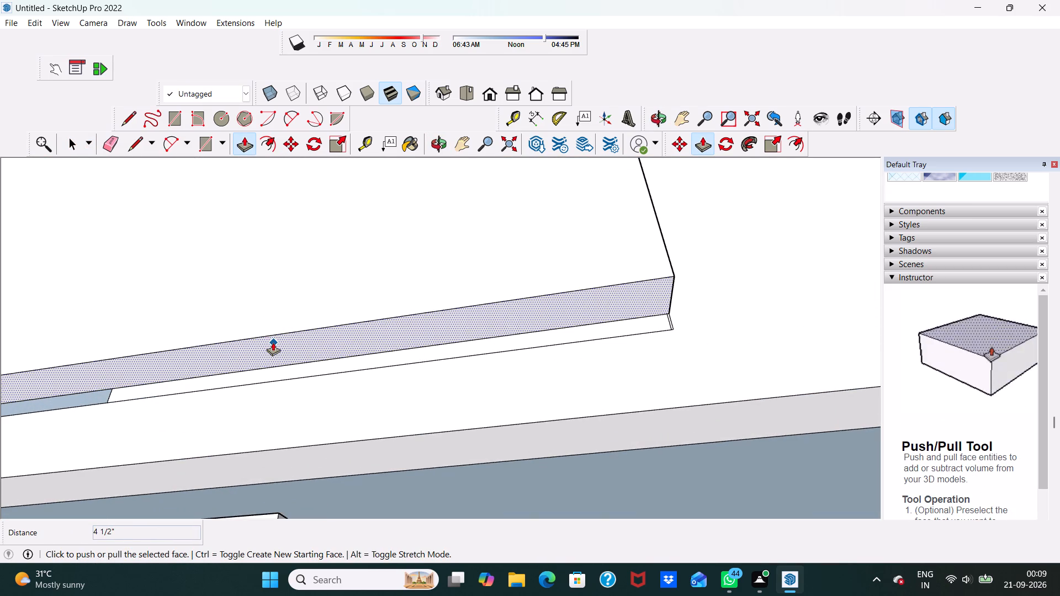
left_click_drag(273, 342, 278, 270)
scroll(279, 267, "down", 11)
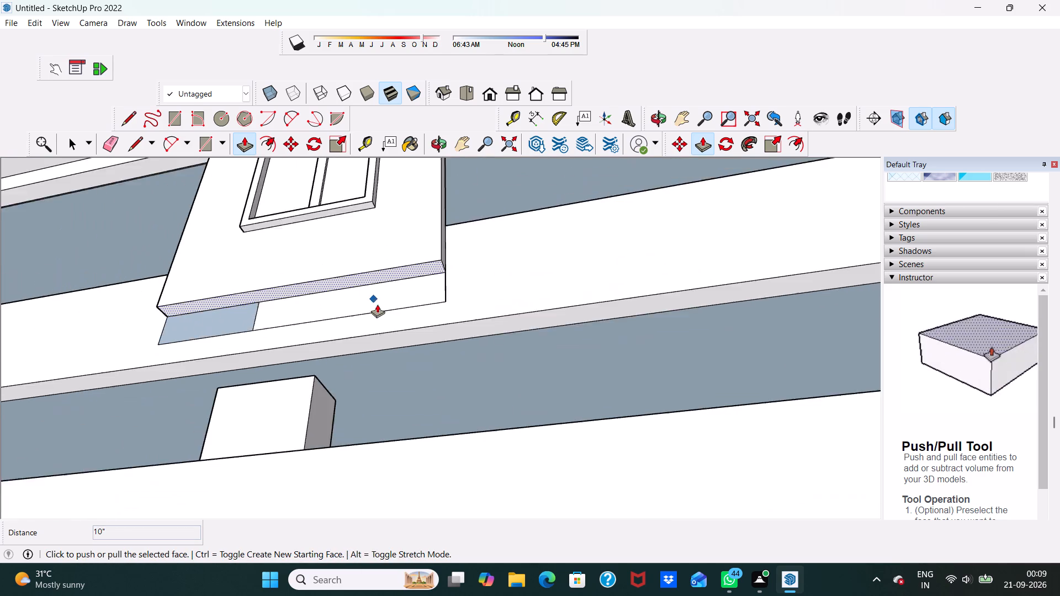
scroll(377, 304, "down", 1)
middle_click_drag(377, 304, 543, 466)
scroll(231, 321, "up", 5)
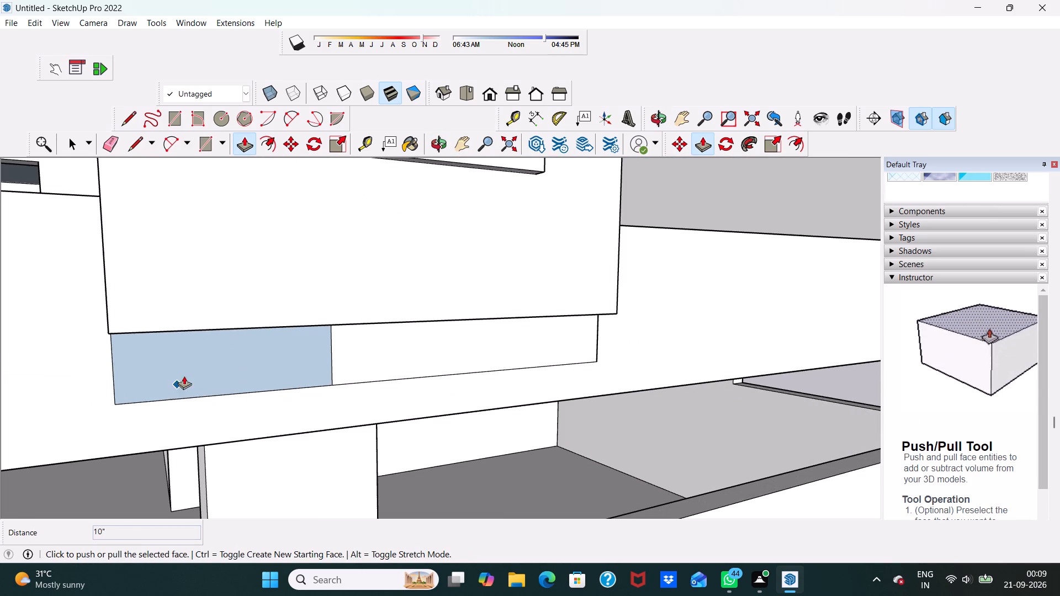
key("space")
Erase the vertical edge dividing the leftover wall area beneath the shortened strip.
middle_click_drag(214, 318, 399, 344)
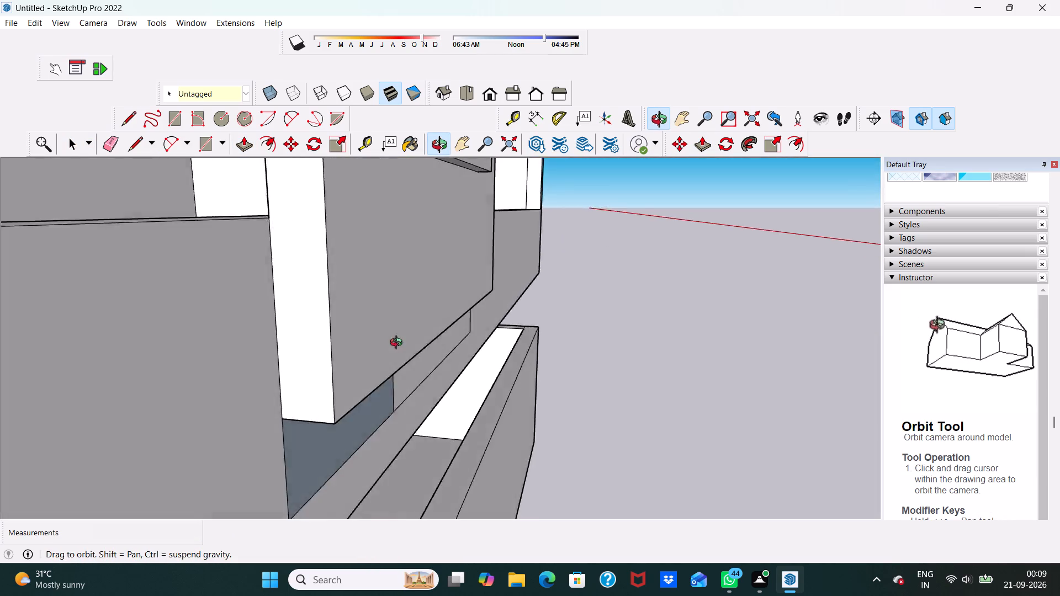
middle_click_drag(399, 344, 255, 308)
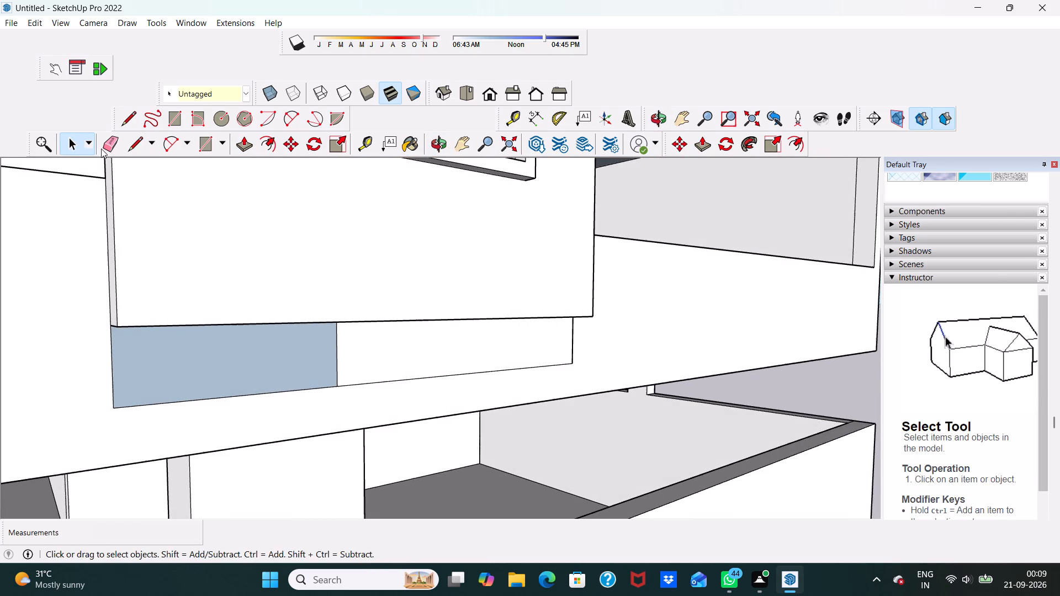
left_click(115, 140)
left_click(114, 342)
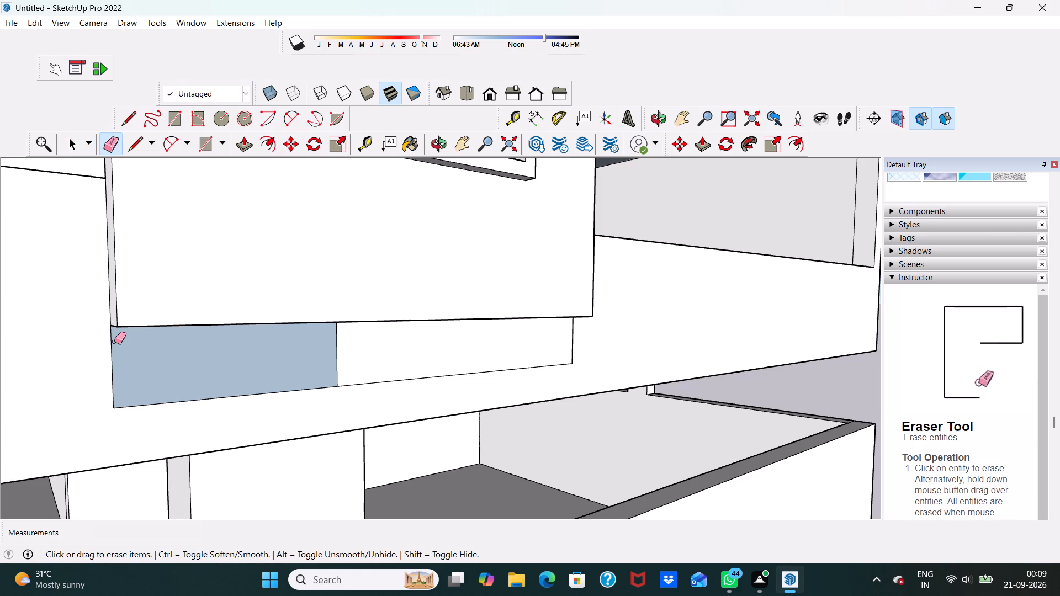
left_click(114, 342)
left_click(115, 349)
scroll(152, 398, "up", 3)
scroll(344, 372, "up", 6)
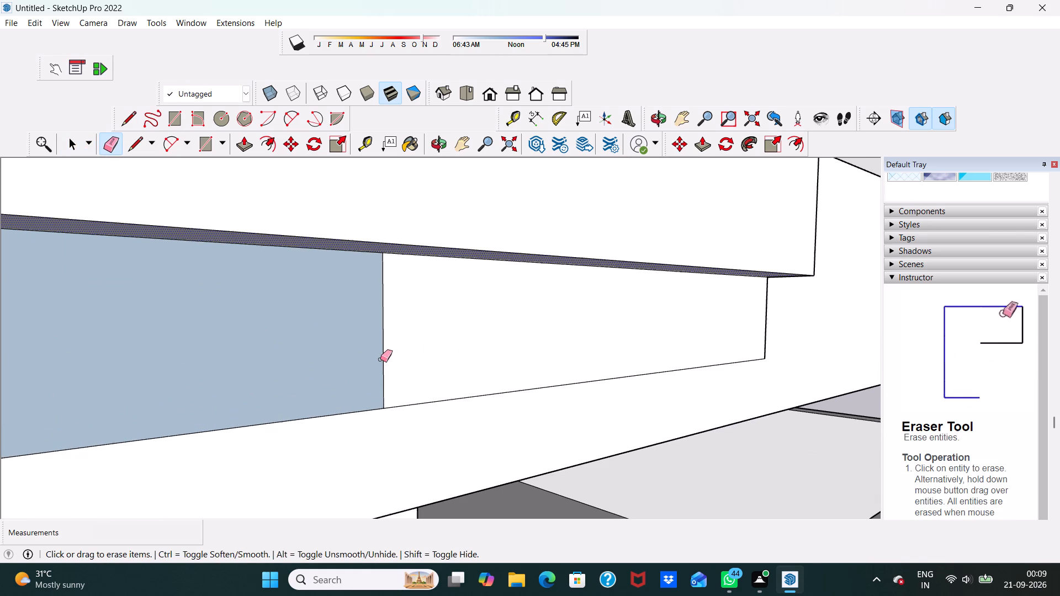
left_click(383, 356)
scroll(399, 367, "down", 4)
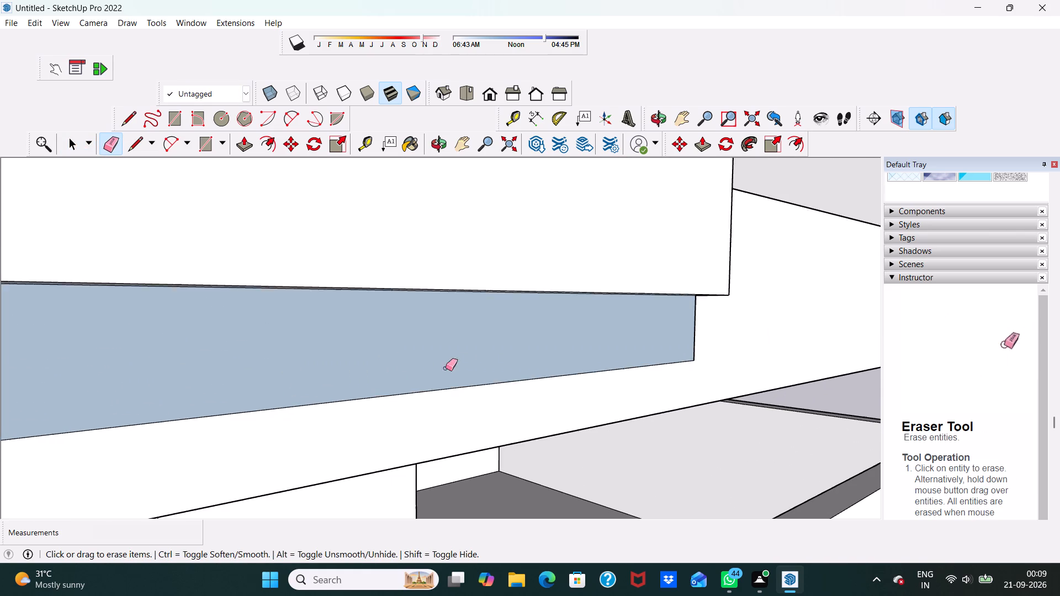
scroll(446, 368, "down", 1)
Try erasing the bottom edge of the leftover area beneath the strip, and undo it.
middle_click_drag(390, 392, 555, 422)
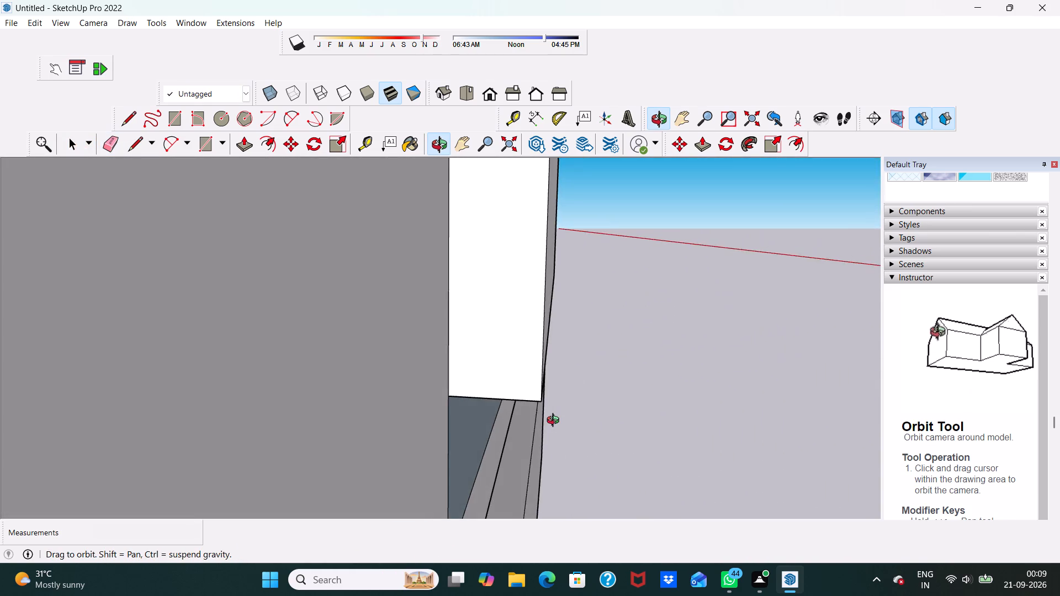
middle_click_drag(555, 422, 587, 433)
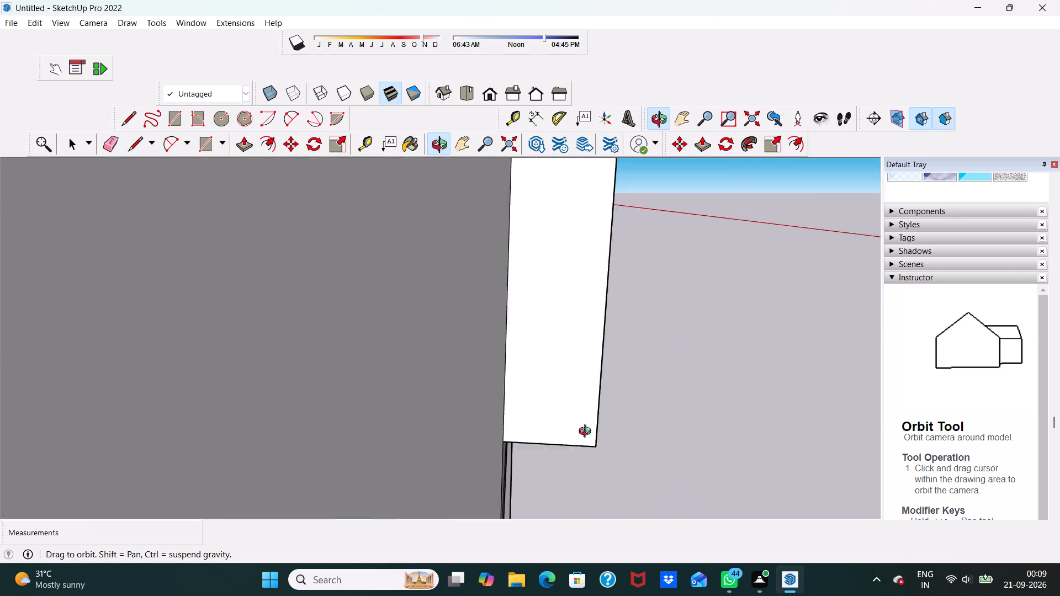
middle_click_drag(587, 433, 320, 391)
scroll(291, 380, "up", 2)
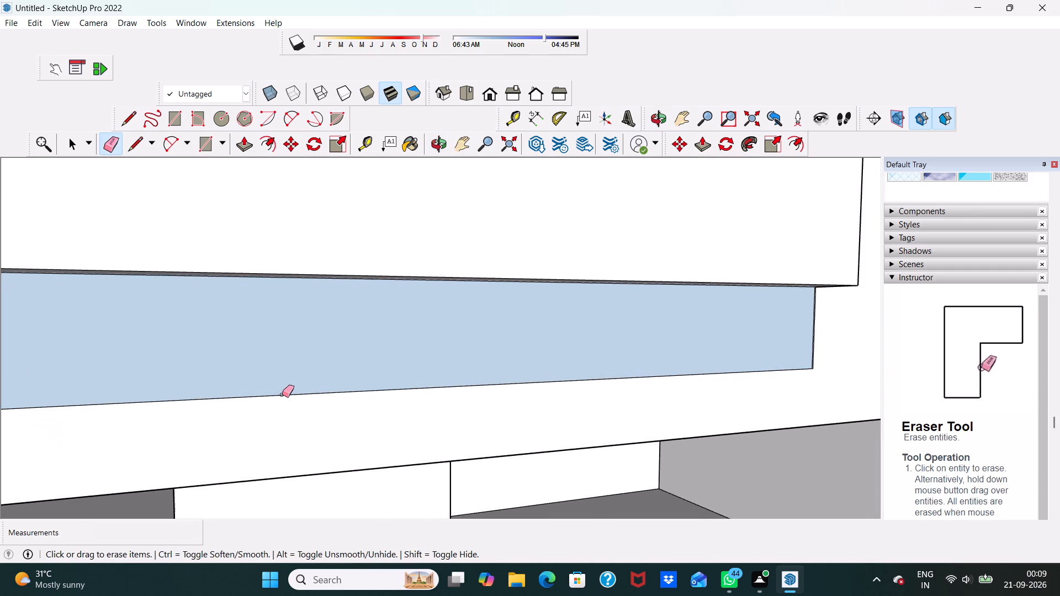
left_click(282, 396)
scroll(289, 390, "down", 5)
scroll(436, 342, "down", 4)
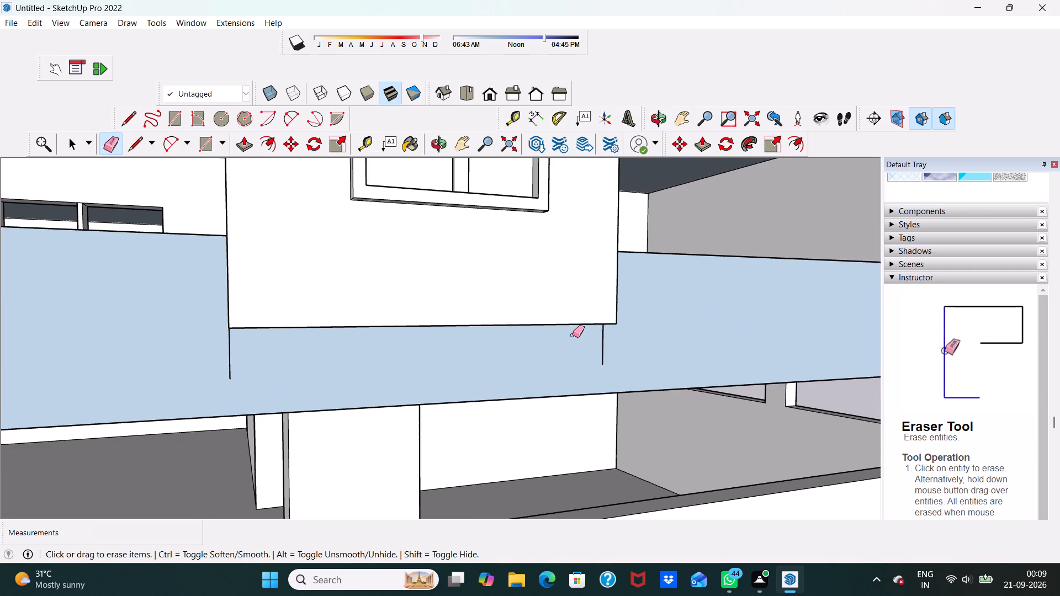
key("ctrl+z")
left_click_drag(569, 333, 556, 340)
Erase the vertical line on the strip's inner face, seen from inside the room, and leave the Eraser.
scroll(558, 339, "down", 5)
middle_click_drag(517, 337, 655, 254)
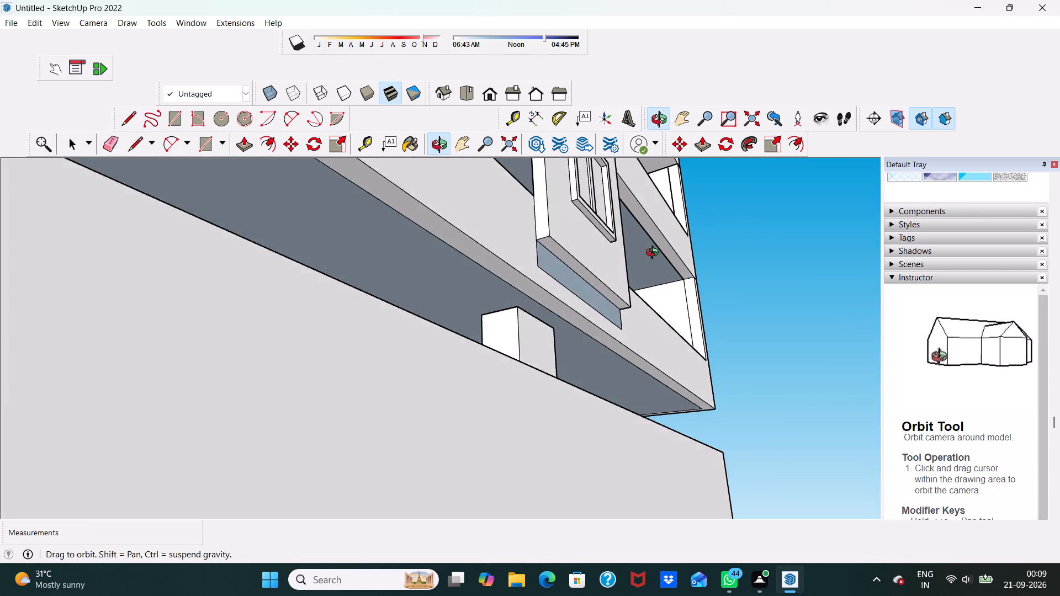
middle_click_drag(655, 254, 743, 375)
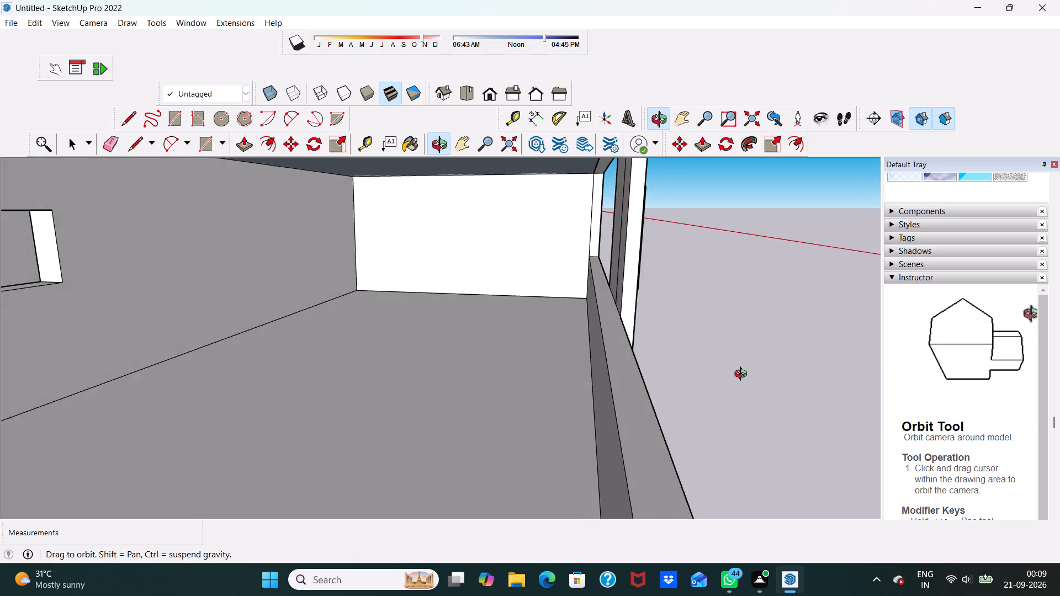
middle_click_drag(743, 375, 873, 371)
scroll(602, 228, "up", 4)
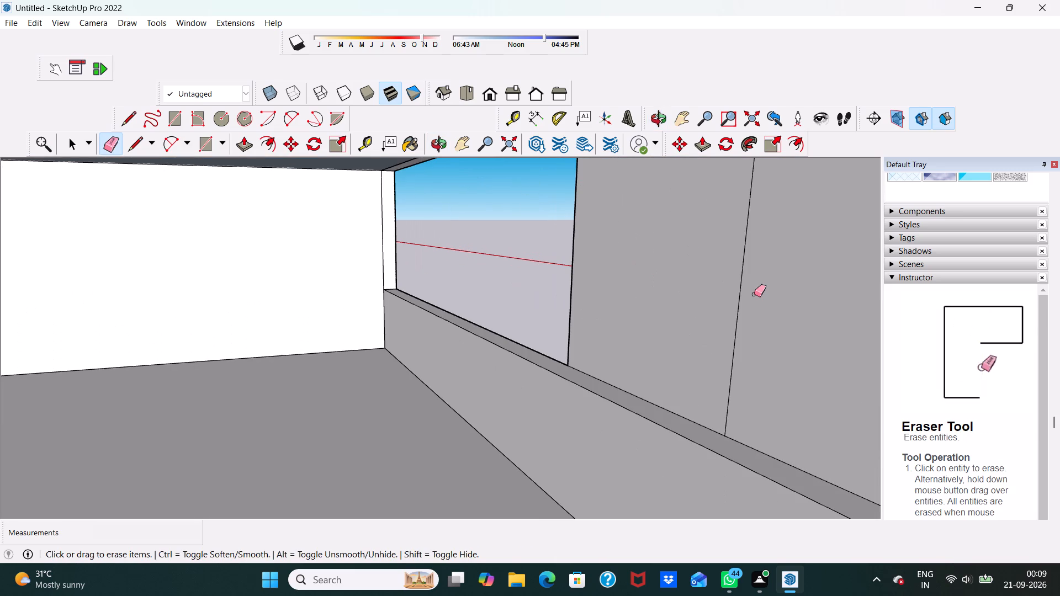
left_click(739, 301)
scroll(739, 301, "down", 4)
middle_click_drag(741, 301, 718, 312)
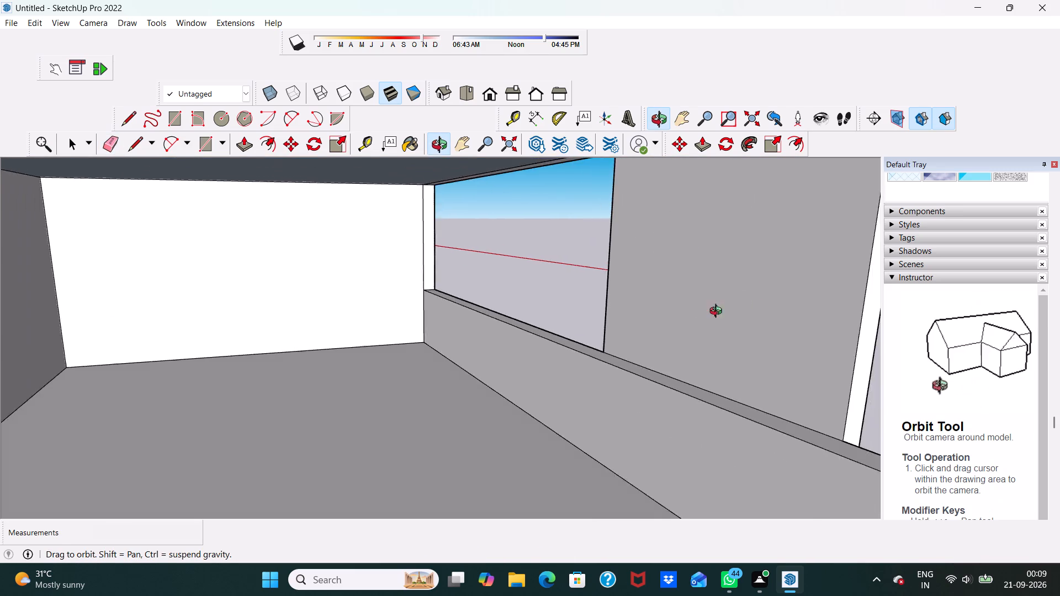
middle_click_drag(718, 312, 361, 238)
scroll(350, 211, "down", 5)
scroll(412, 261, "down", 2)
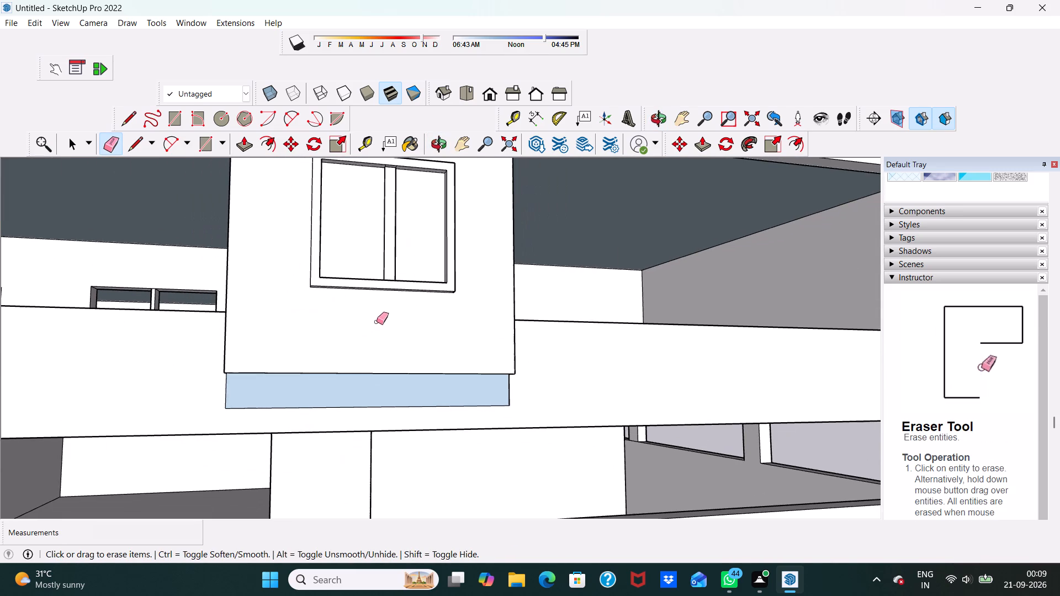
key("space")
Push/Pull the leftover face beneath the lower window's projecting strip by about 1 1/2" and leave the command.
scroll(327, 324, "down", 7)
middle_click_drag(417, 317, 340, 369)
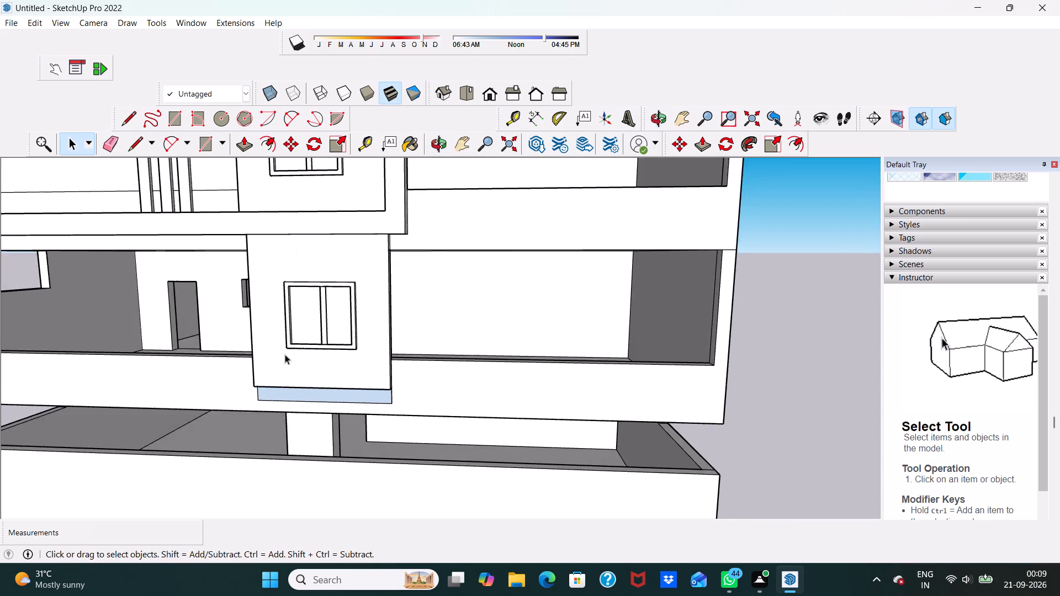
scroll(242, 343, "up", 3)
left_click(347, 441)
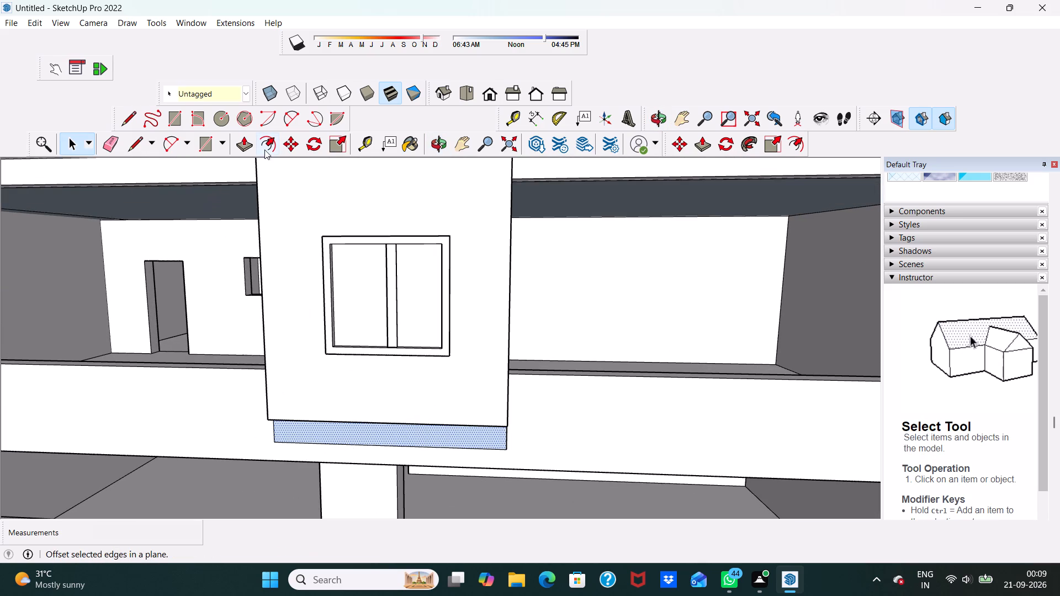
left_click(237, 145)
left_click(318, 431)
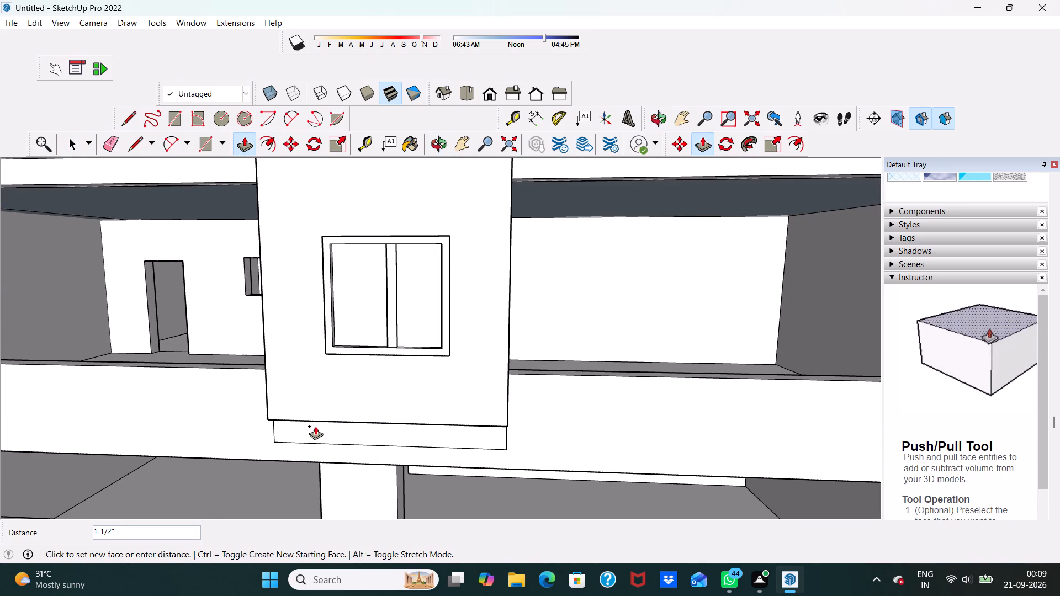
left_click(315, 426)
key("space")
Erase the two side edges and the bottom edge outlining the leftover area beneath the projecting strip.
middle_click_drag(341, 432, 383, 375)
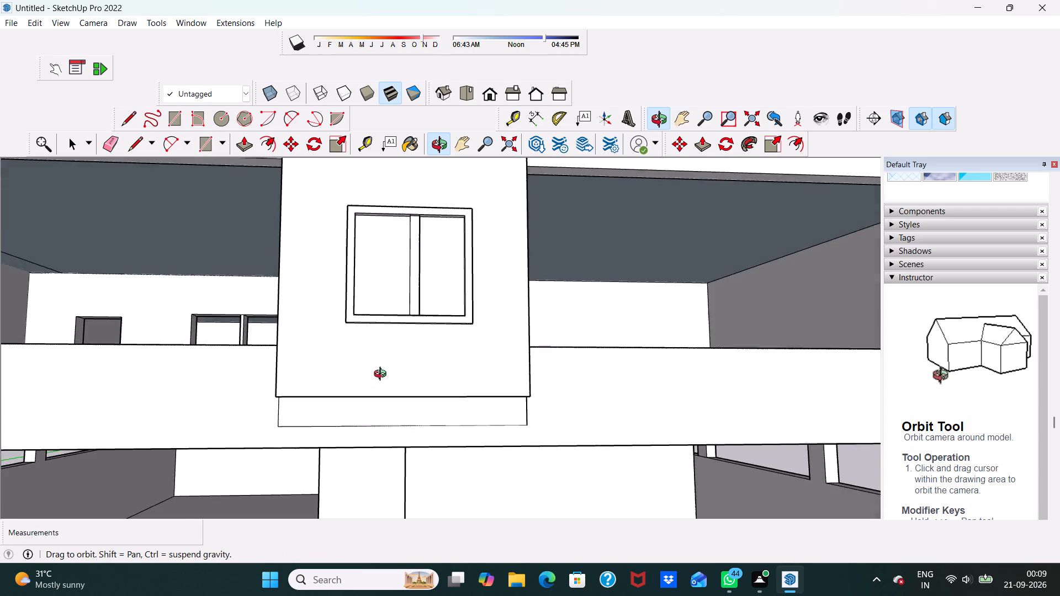
middle_click_drag(383, 375, 383, 375)
scroll(374, 375, "up", 6)
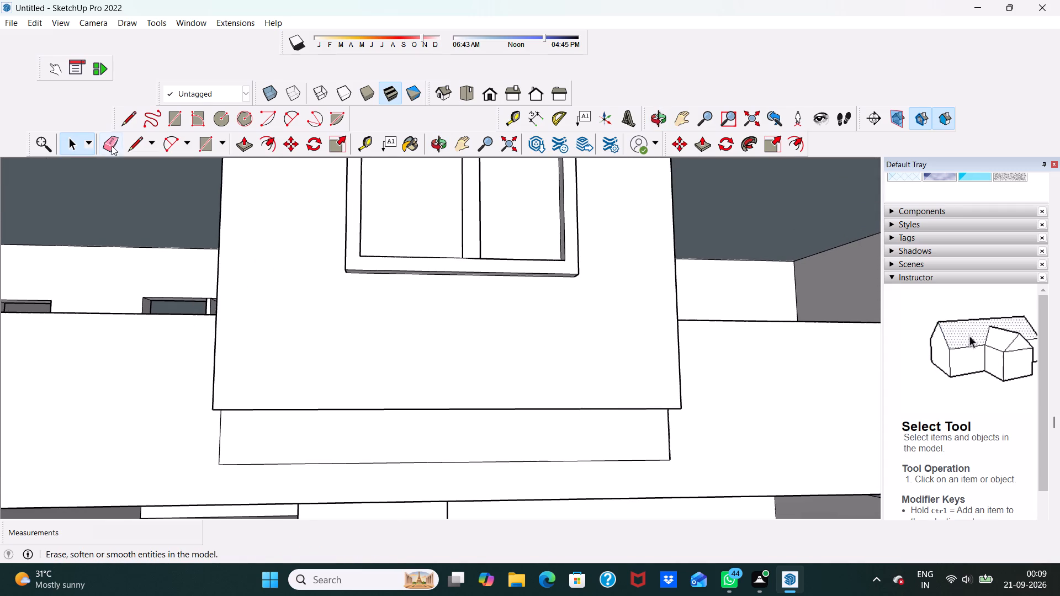
left_click(112, 146)
left_click(216, 435)
left_click(220, 435)
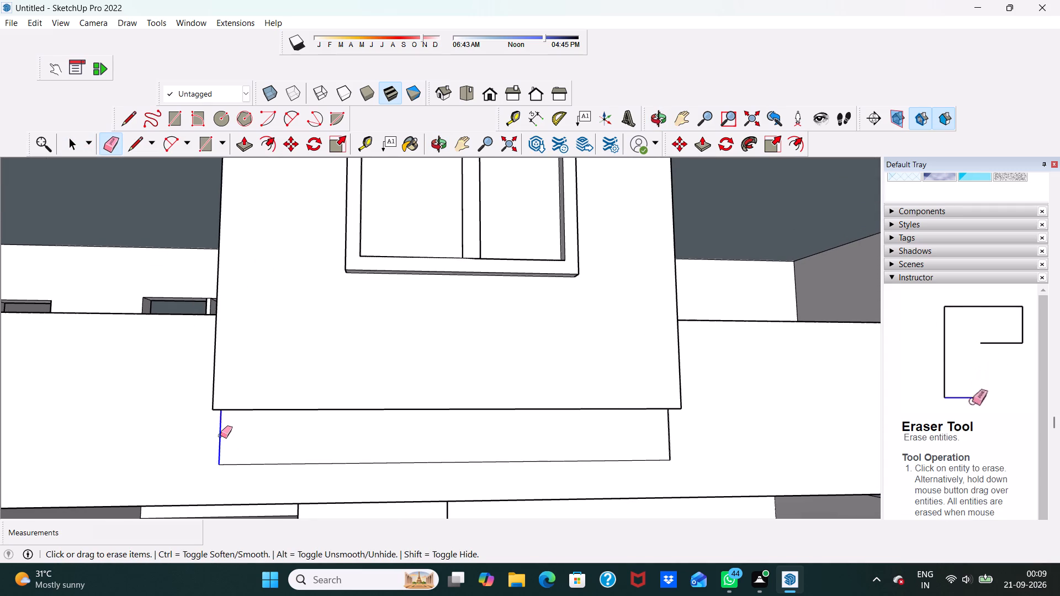
left_click(256, 465)
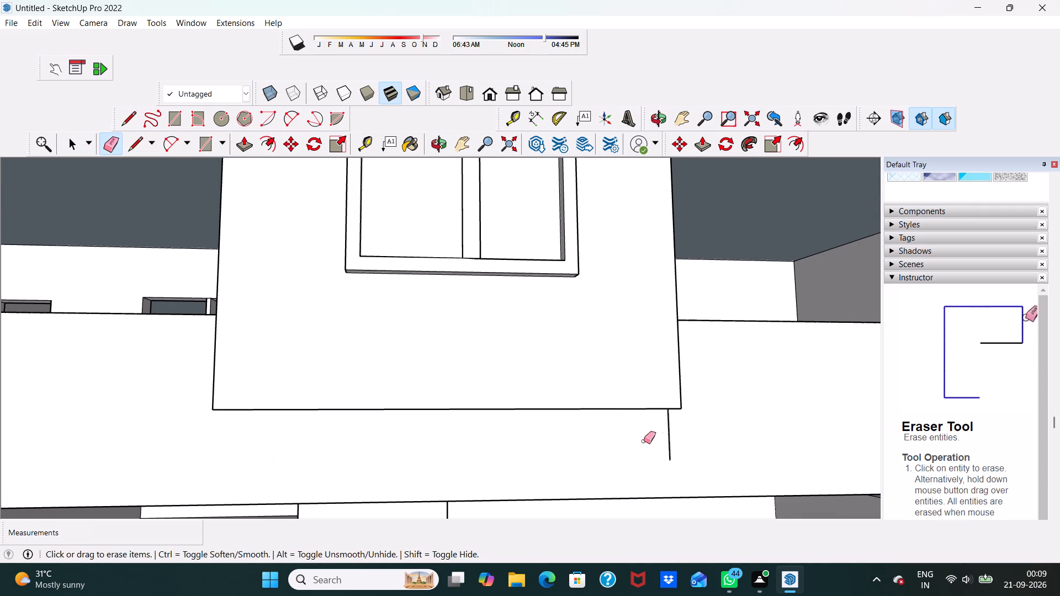
left_click(669, 435)
scroll(669, 435, "down", 3)
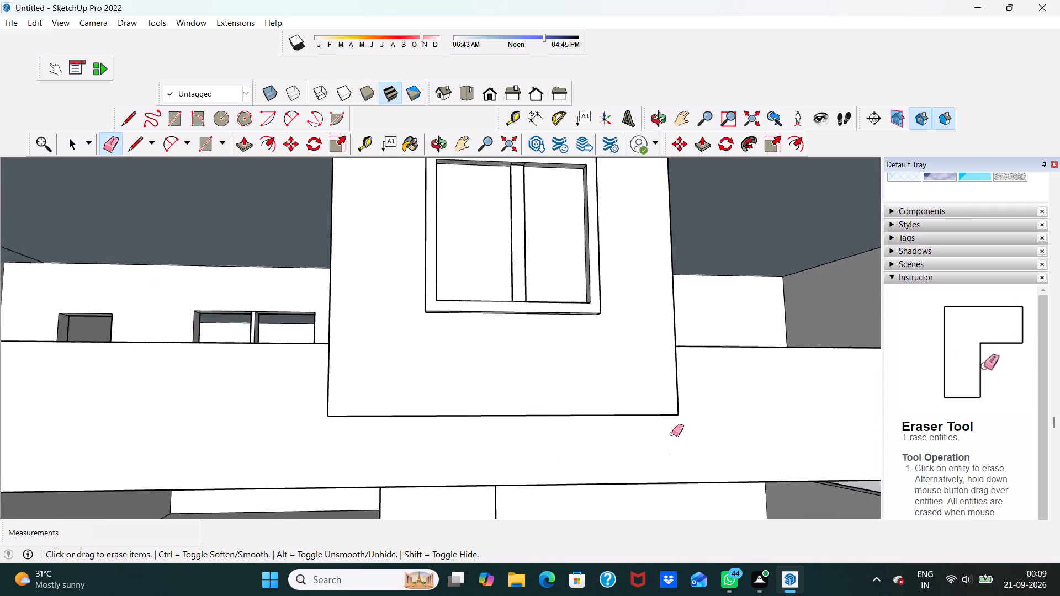
scroll(672, 434, "down", 3)
middle_click_drag(672, 433, 606, 486)
scroll(605, 486, "up", 1)
key("space")
Erase the vertical line on the outer face of the front parapet, close to the facade's left end.
scroll(529, 461, "down", 1)
middle_click_drag(510, 457, 521, 409)
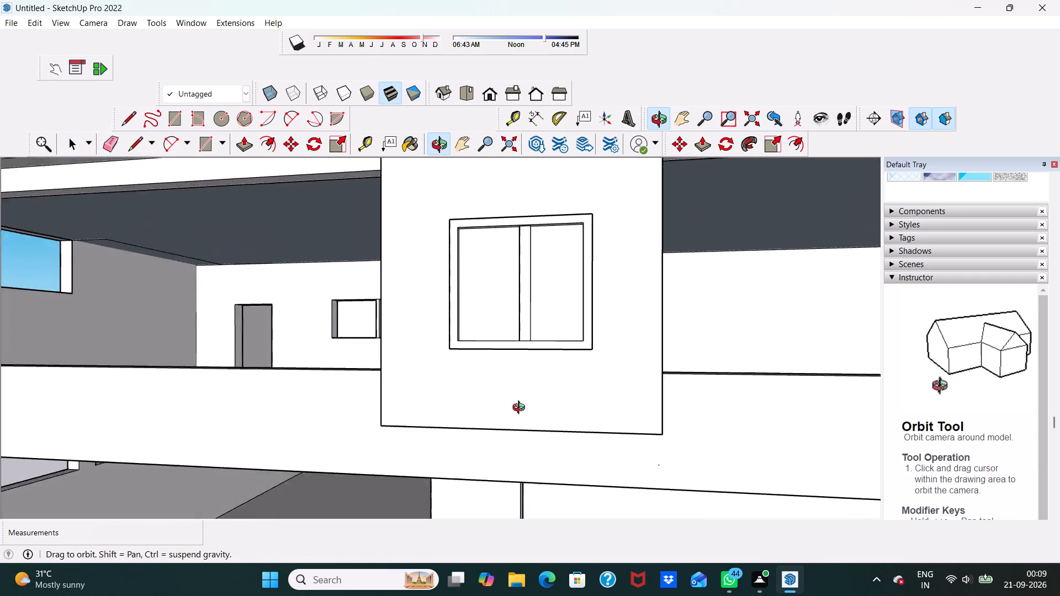
middle_click_drag(521, 409, 644, 389)
scroll(462, 349, "down", 11)
scroll(373, 354, "down", 3)
scroll(170, 393, "up", 4)
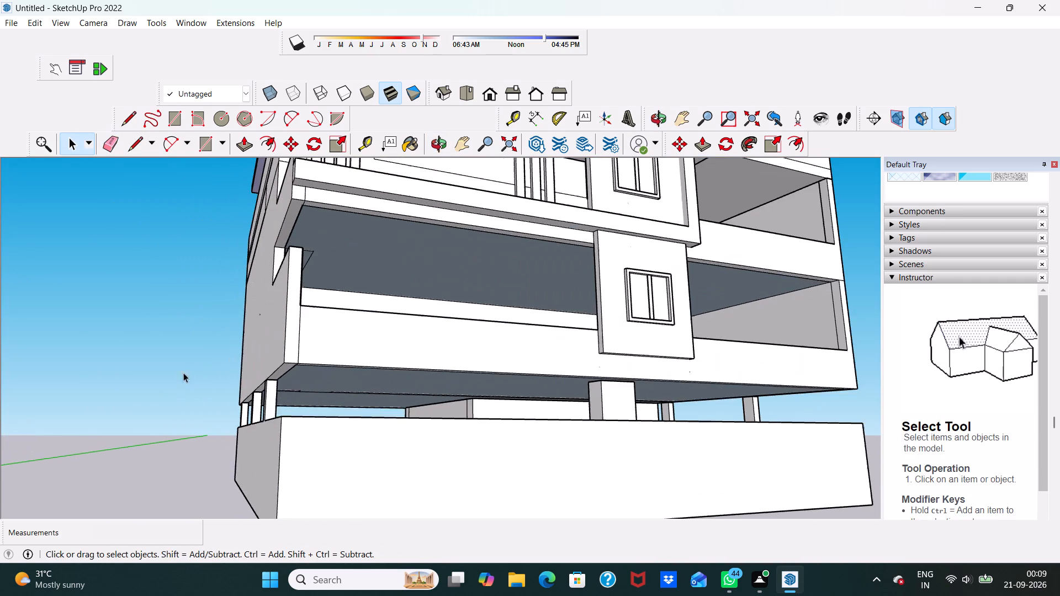
scroll(382, 319, "up", 5)
scroll(230, 342, "up", 6)
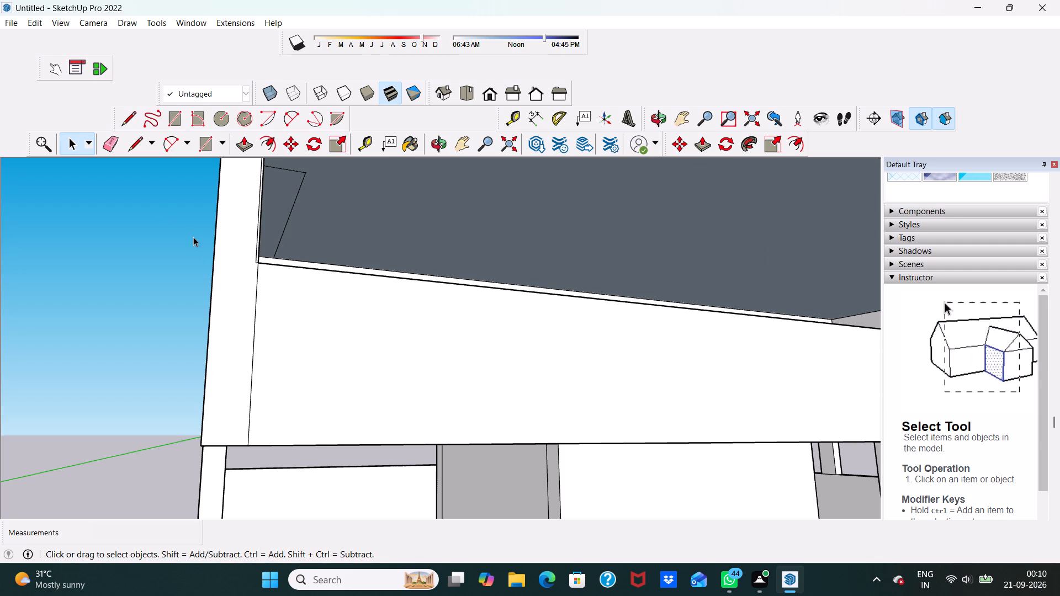
scroll(194, 240, "down", 9)
scroll(332, 251, "down", 1)
middle_click_drag(332, 254, 255, 375)
scroll(162, 434, "up", 4)
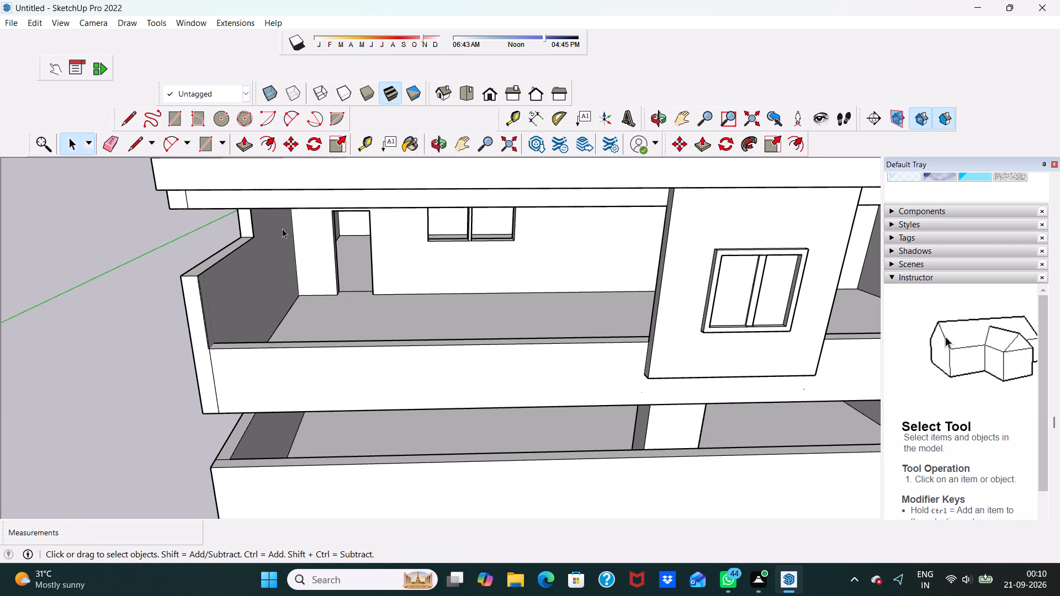
left_click(112, 137)
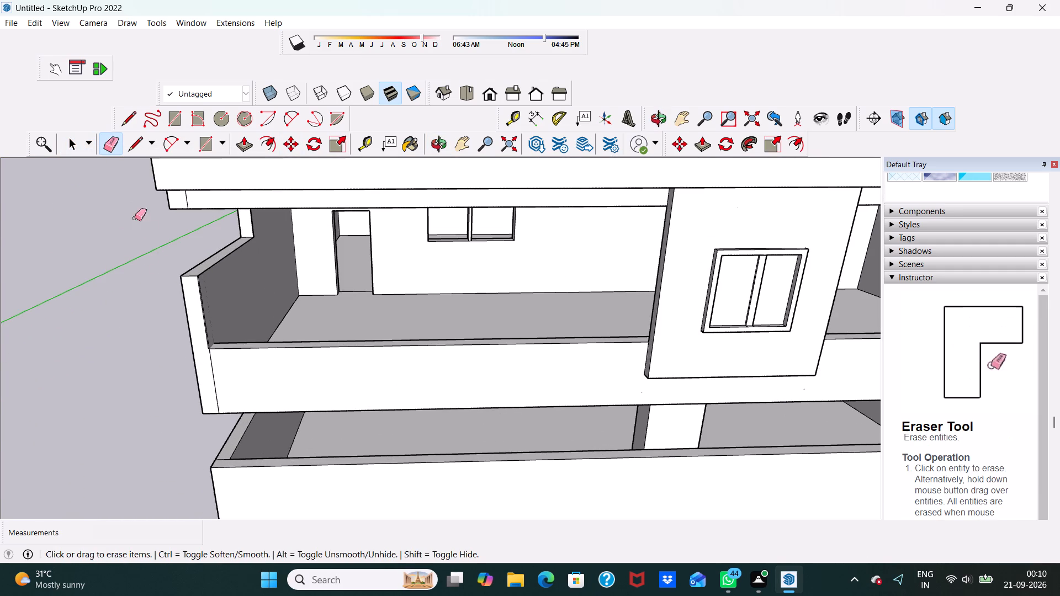
scroll(192, 419, "up", 4)
left_click(226, 389)
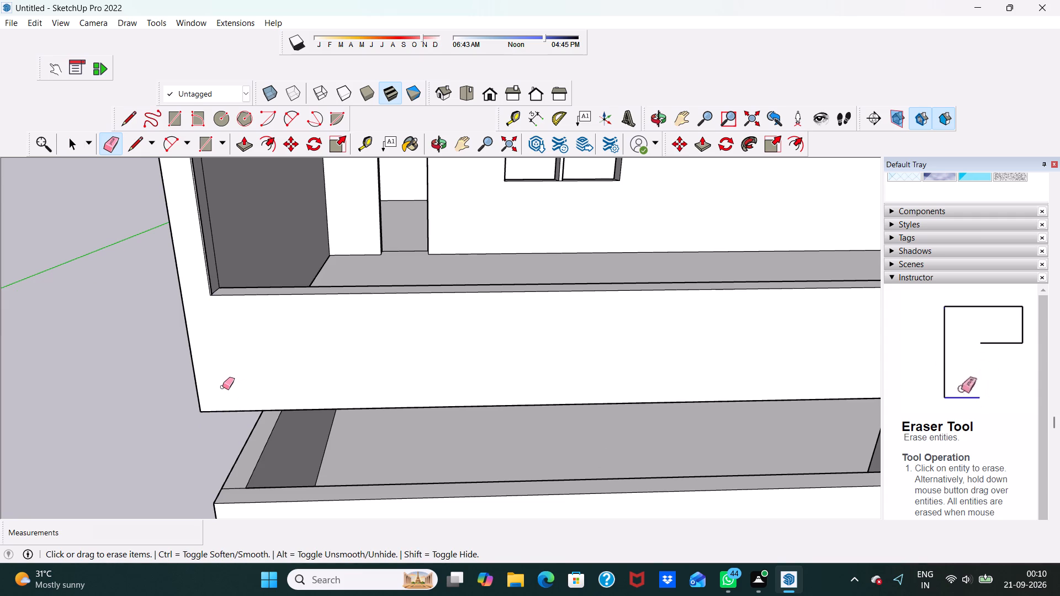
Erase the vertical line on the side wall's inner face where it meets the front parapet, and leave the Eraser.
scroll(216, 320, "up", 5)
scroll(219, 312, "down", 1)
middle_click_drag(219, 312, 94, 370)
scroll(265, 213, "up", 3)
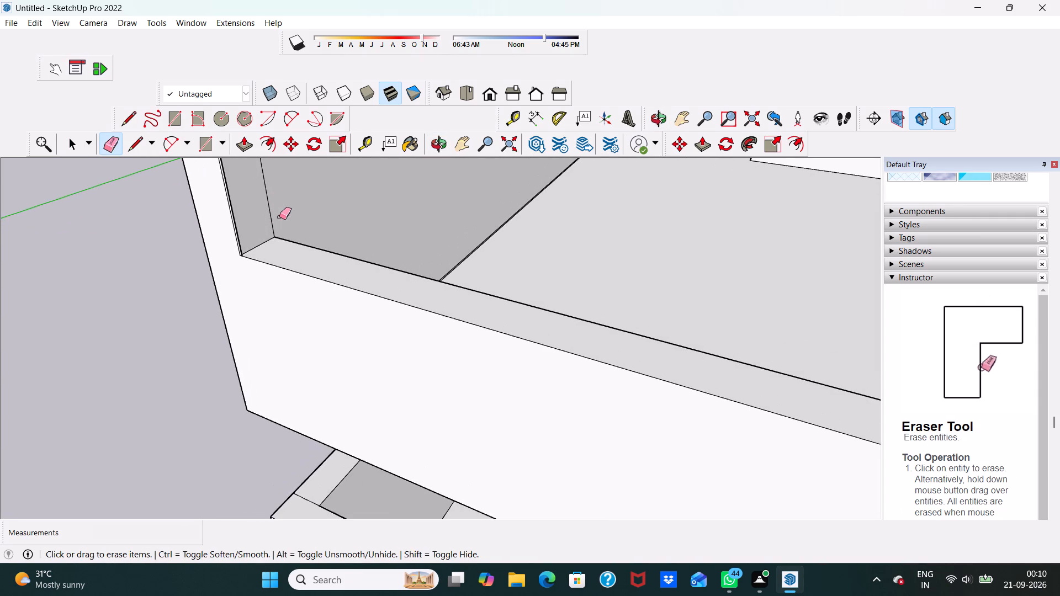
left_click(272, 217)
scroll(265, 254, "down", 3)
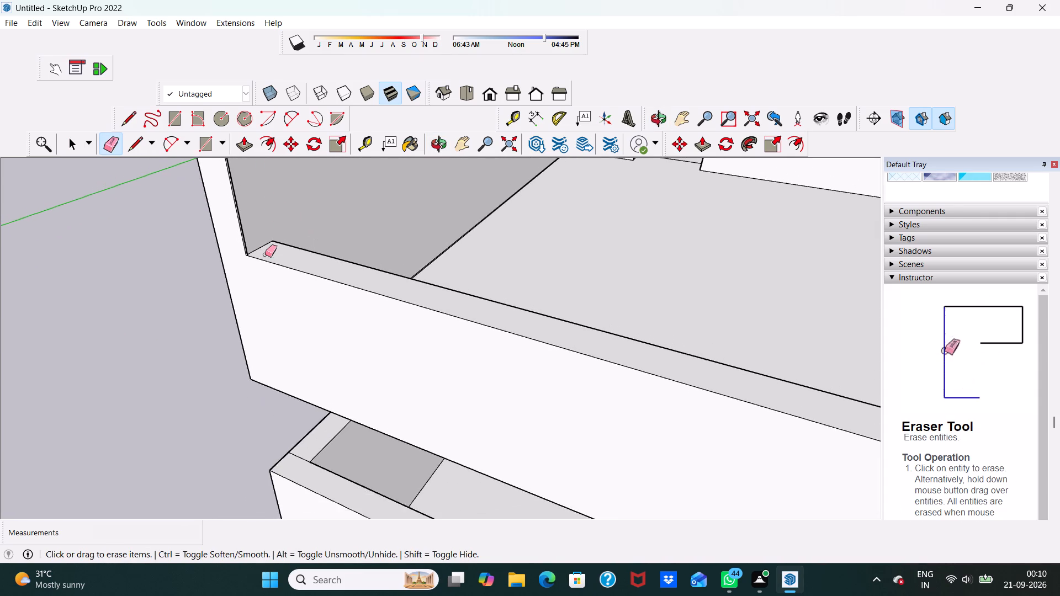
middle_click_drag(265, 254, 403, 247)
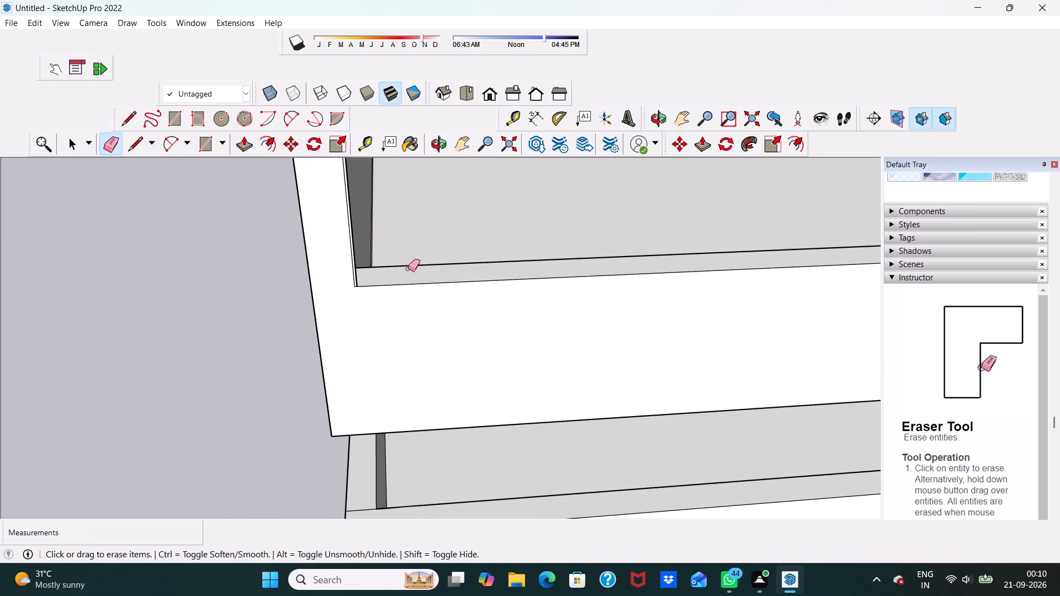
middle_click_drag(360, 281, 340, 297)
scroll(340, 297, "up", 1)
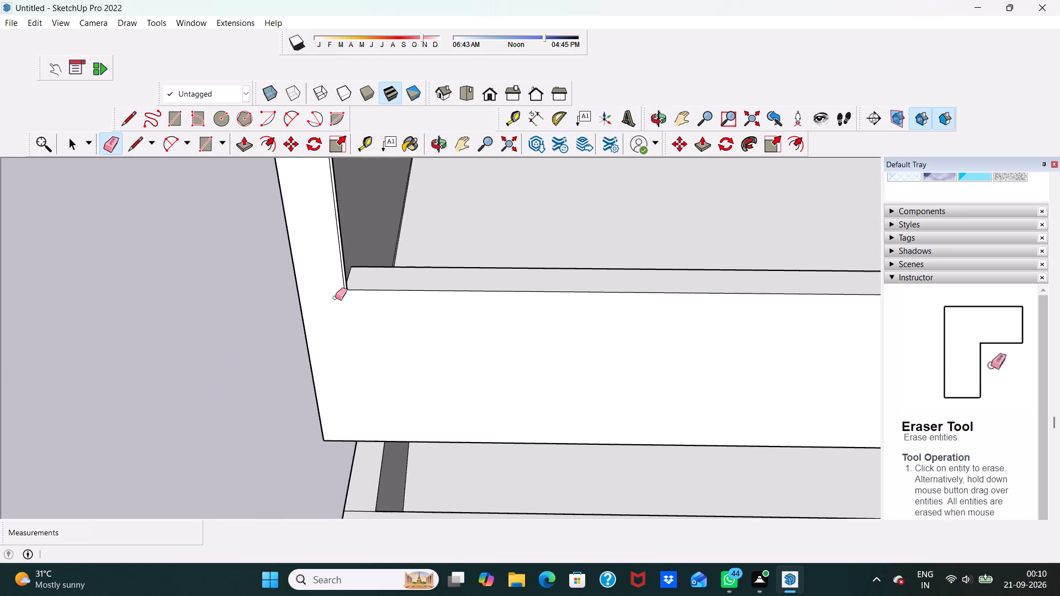
key("space")
Draw a rectangle about 2' 10" by 11 13/16" on the front parapet face, starting from its lower left corner.
middle_click_drag(326, 355, 356, 251)
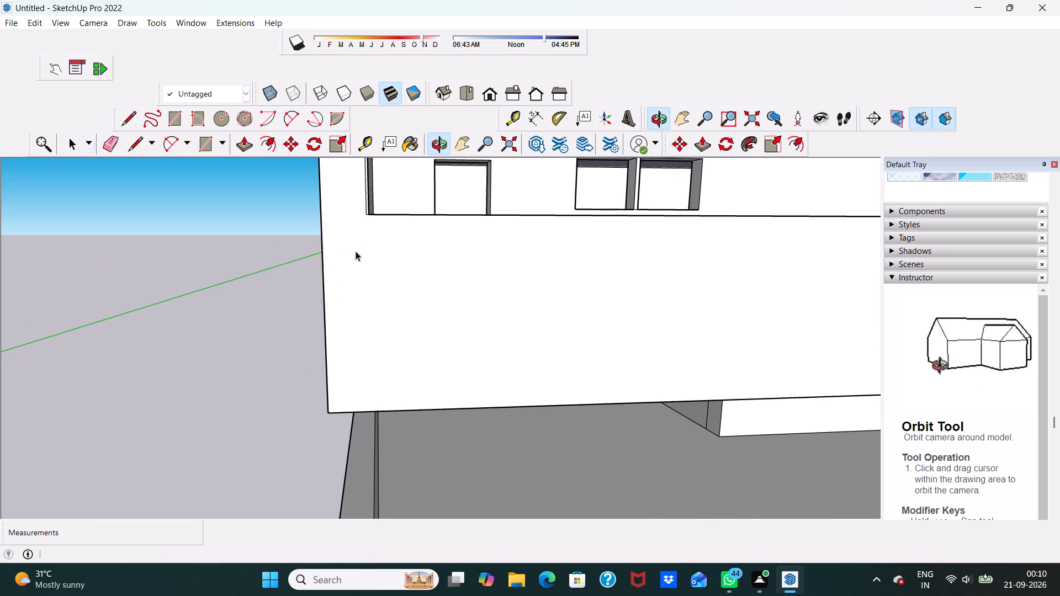
scroll(353, 258, "down", 13)
scroll(758, 263, "up", 4)
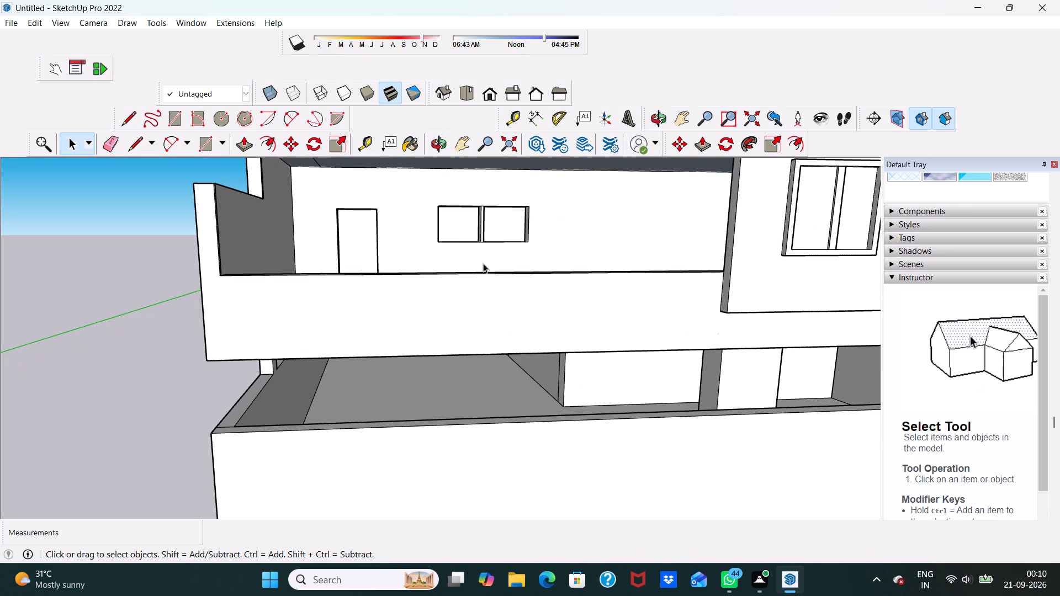
scroll(397, 264, "down", 4)
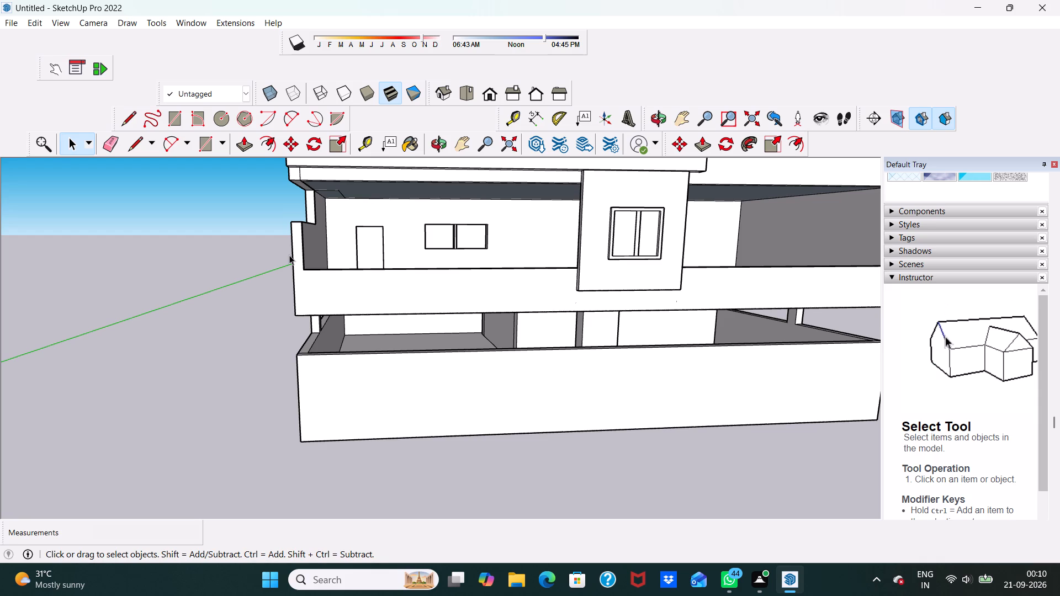
left_click(171, 115)
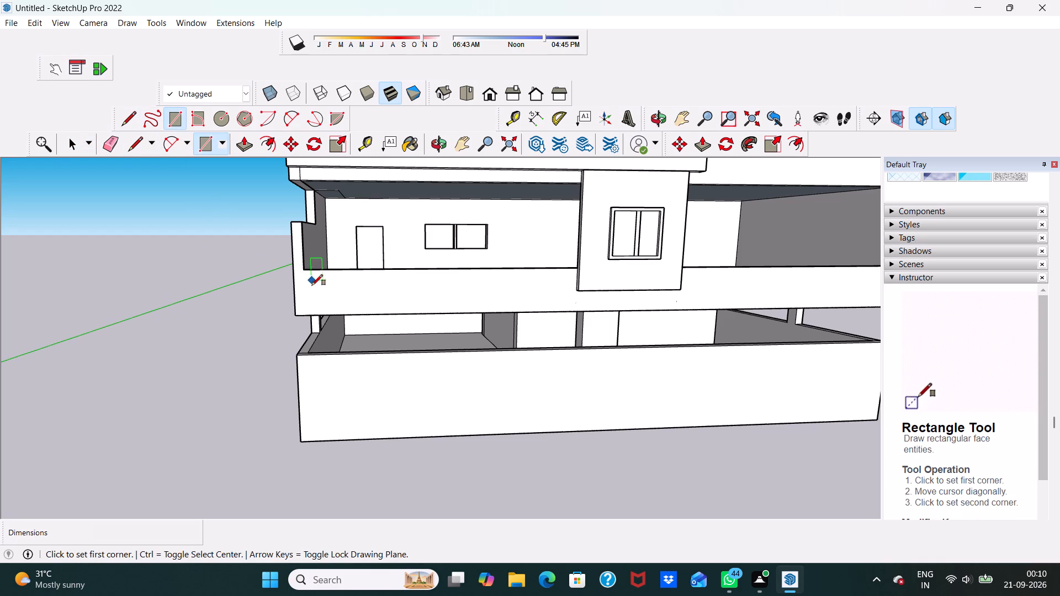
scroll(308, 296, "up", 2)
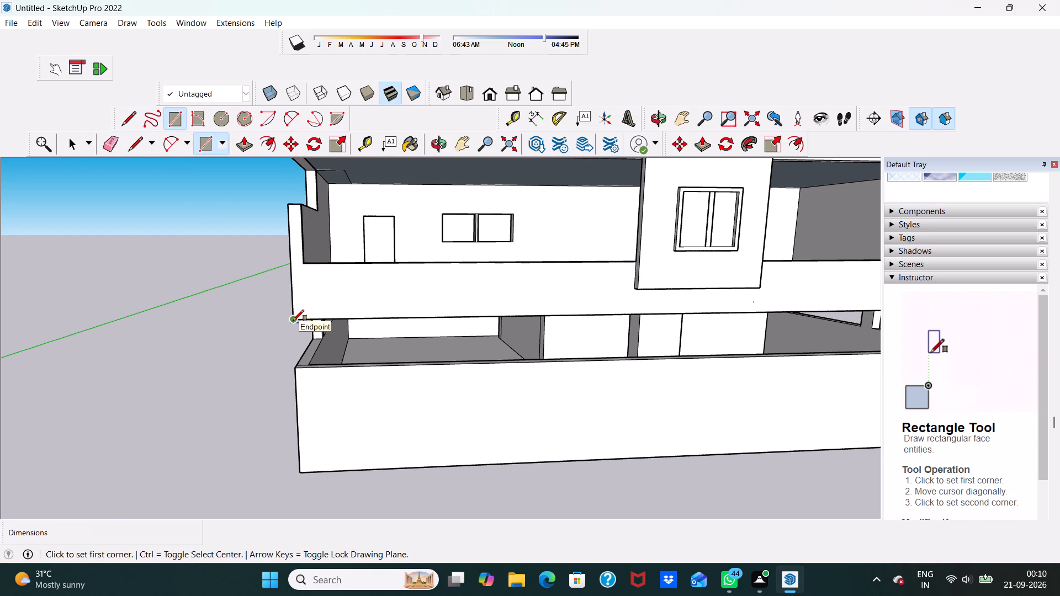
left_click(293, 321)
scroll(335, 307, "up", 2)
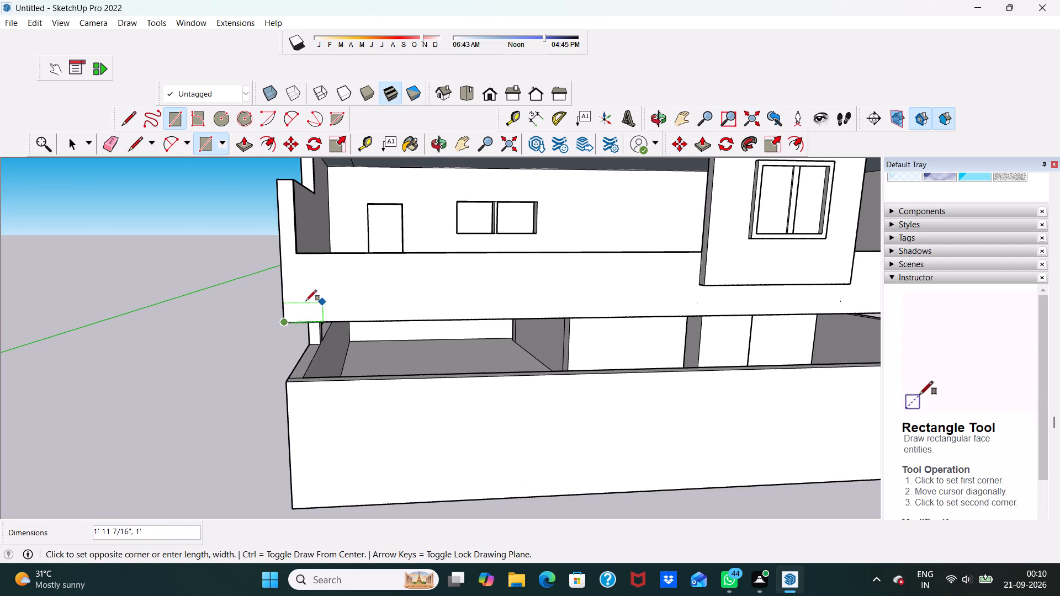
scroll(324, 303, "up", 1)
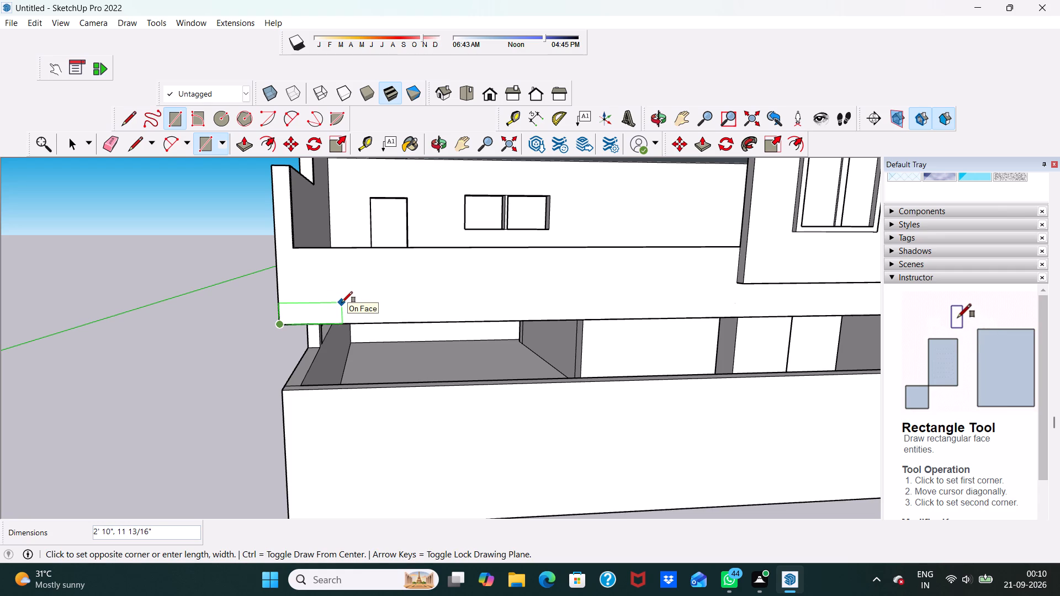
left_click(342, 302)
key("space")
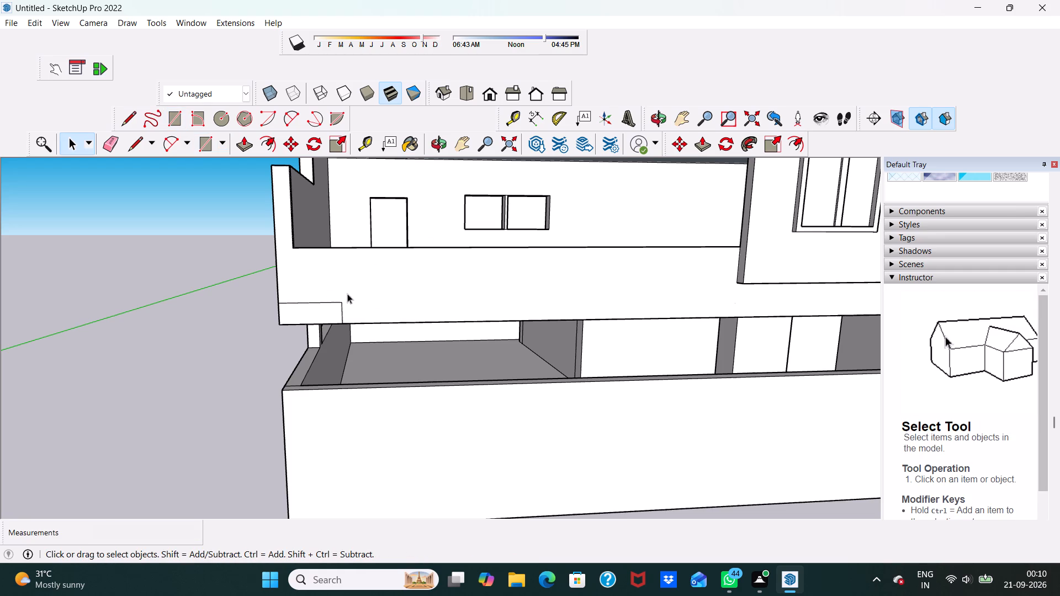
Extrude the small rectangle at the parapet's lower corner outward by 1'.
left_click(331, 314)
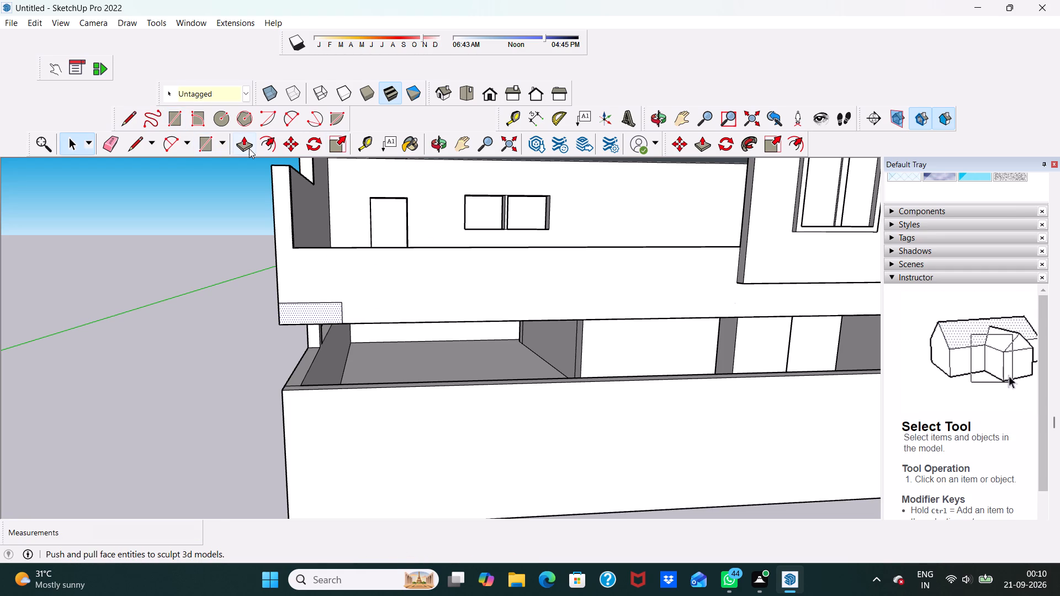
left_click(249, 148)
left_click(308, 304)
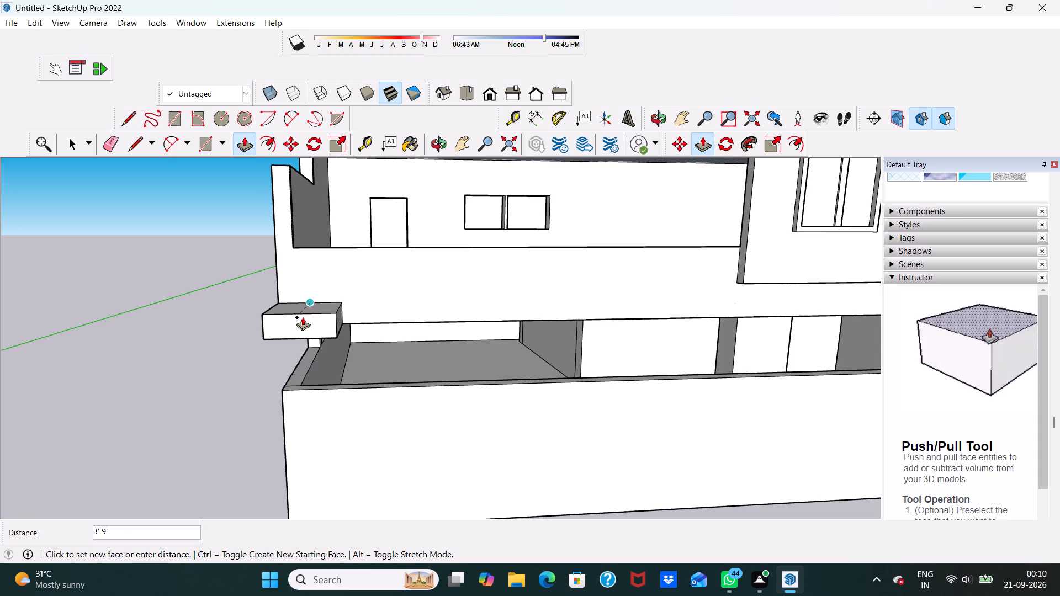
type("1'")
key("Return")
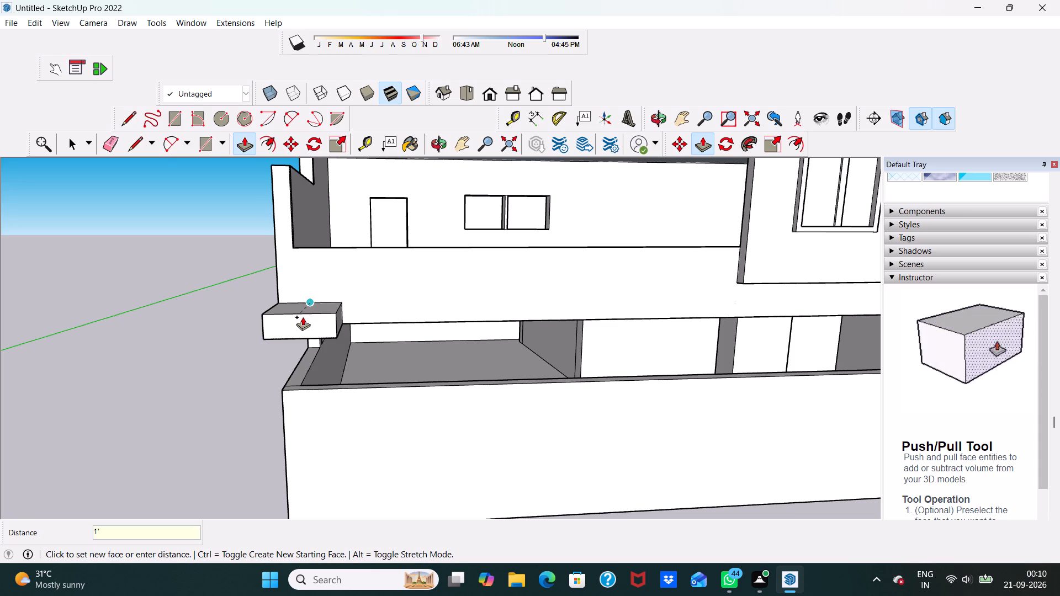
scroll(470, 314, "up", 6)
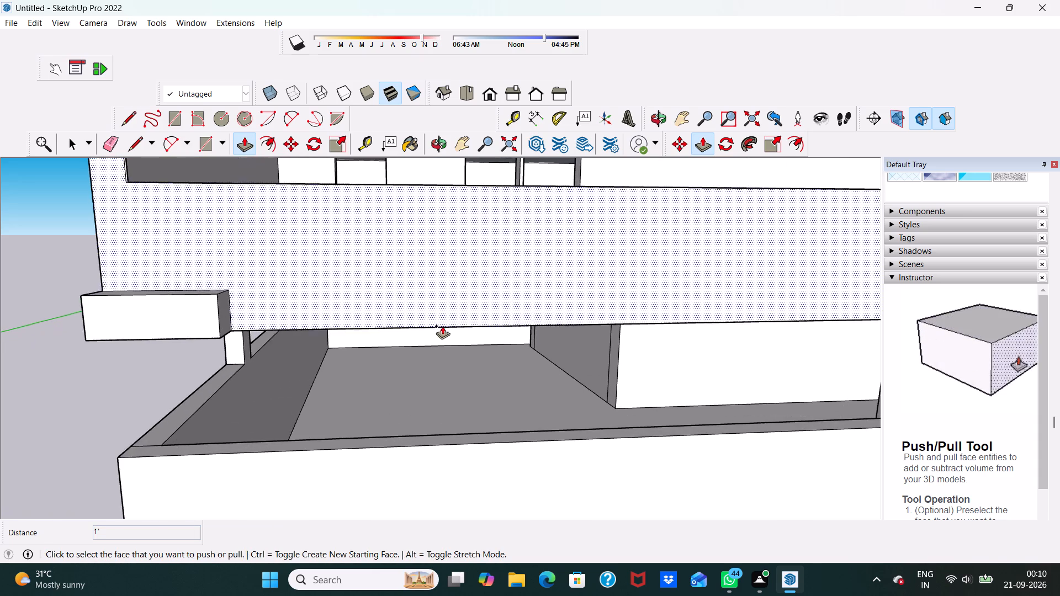